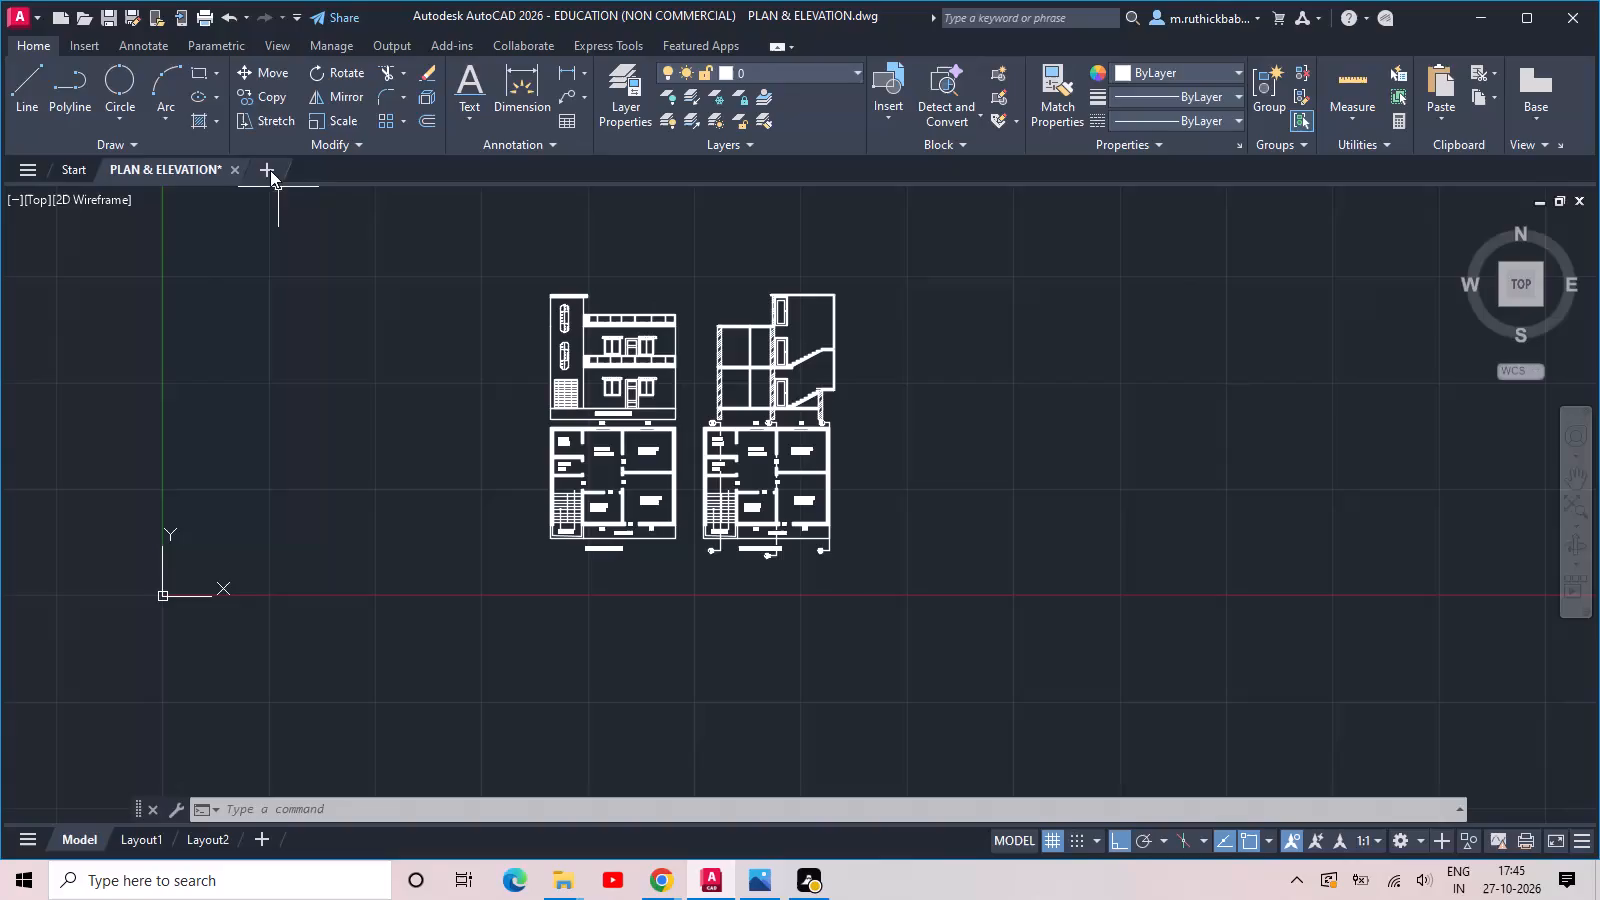
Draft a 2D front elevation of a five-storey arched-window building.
Create a new blank drawing and save it in Documents as 10 ELEVATION.
{"action": "left_click", "coordinate": [270, 170]}
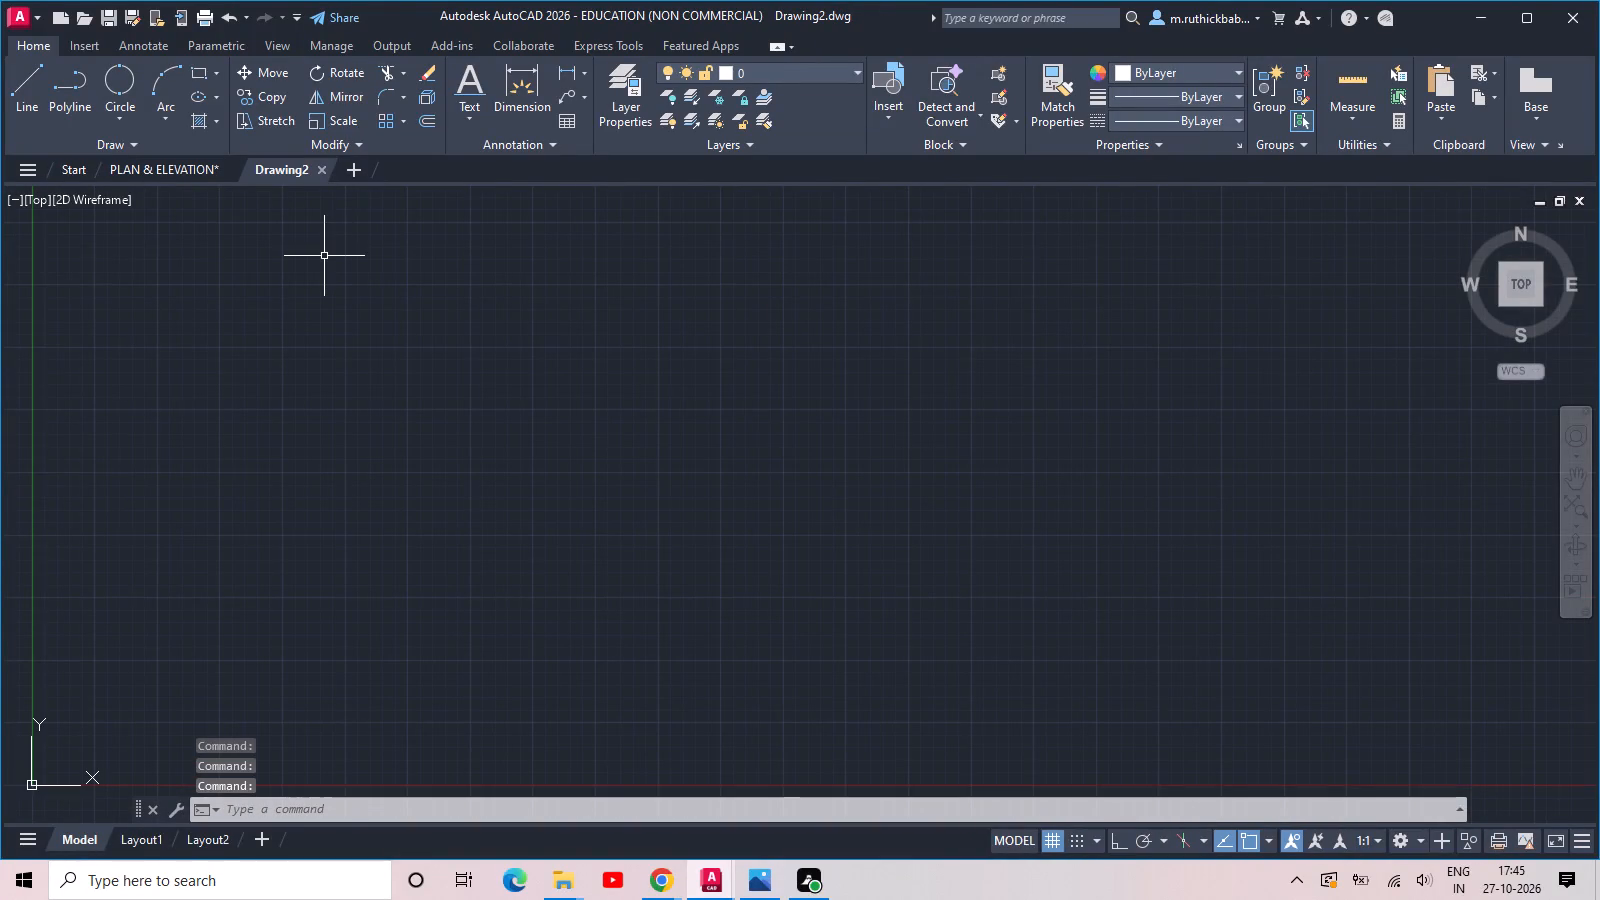
{"action": "key", "text": "ctrl+s"}
{"action": "key", "text": "1"}
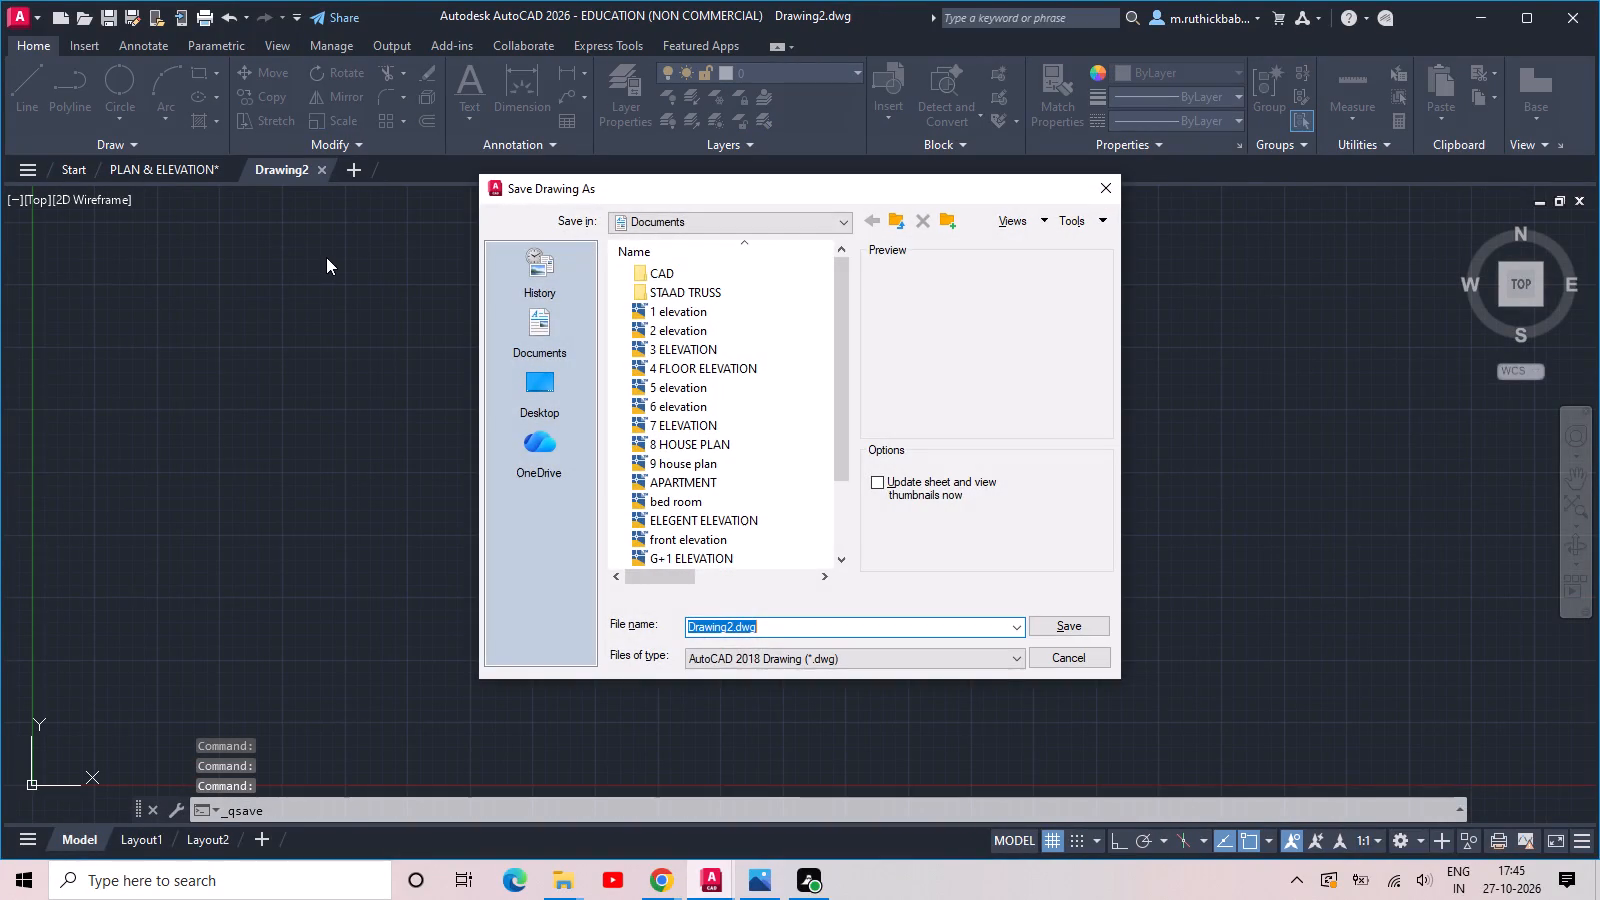
{"action": "key", "text": "0"}
{"action": "key", "text": "space"}
{"action": "type", "text": "ELE"}
{"action": "type", "text": "VATIO"}
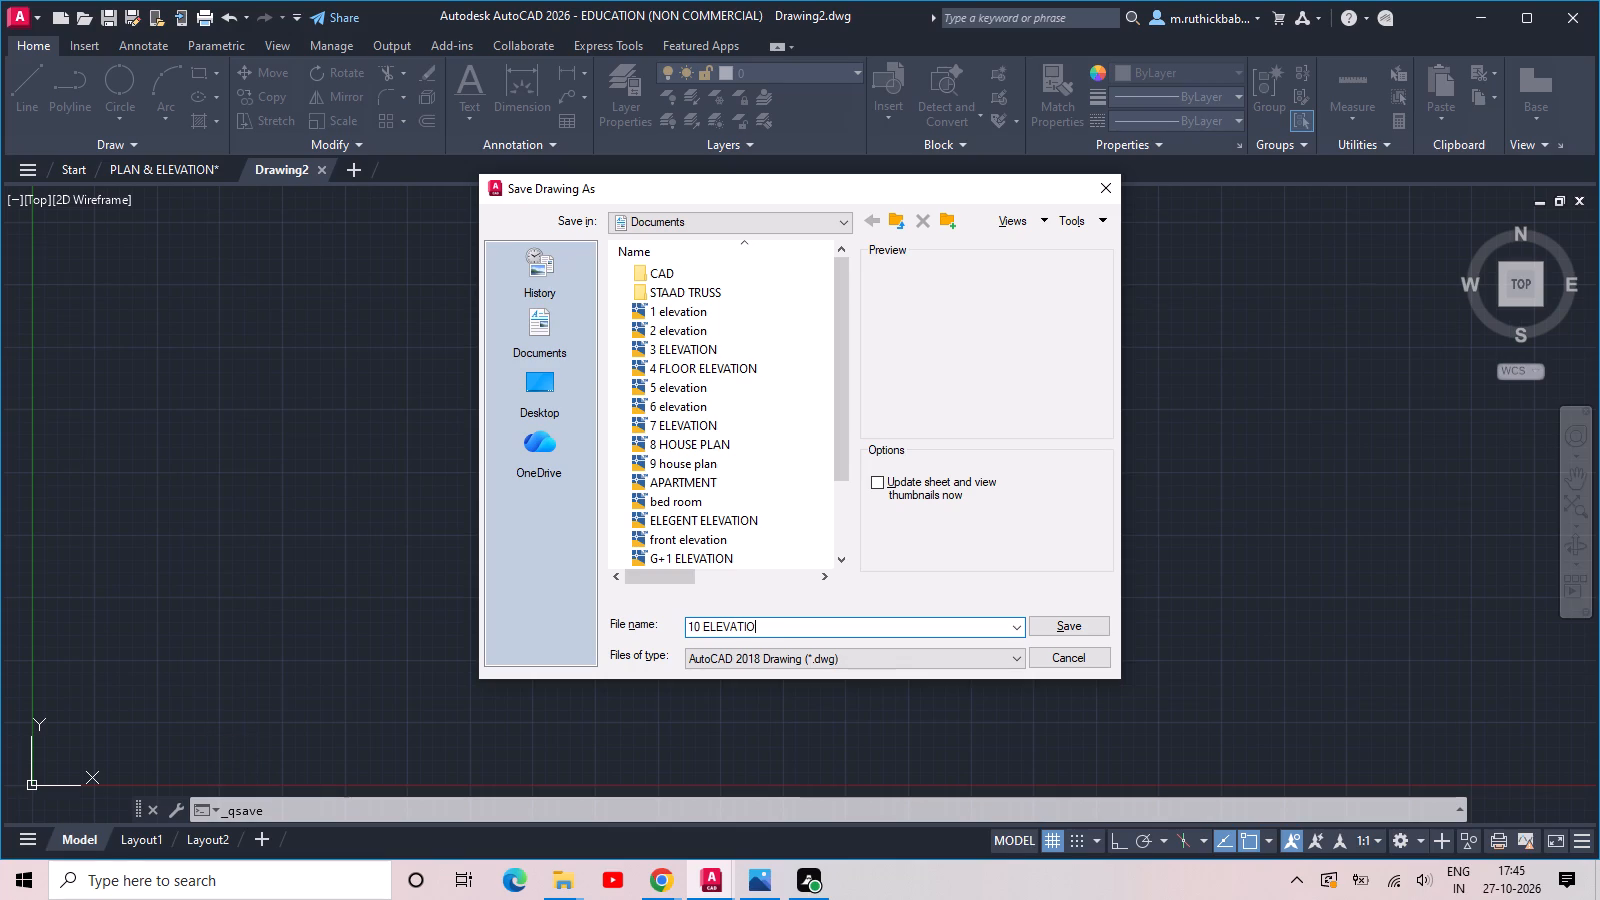
{"action": "key", "text": "n"}
{"action": "key", "text": "Return"}
{"action": "key", "text": "Return"}
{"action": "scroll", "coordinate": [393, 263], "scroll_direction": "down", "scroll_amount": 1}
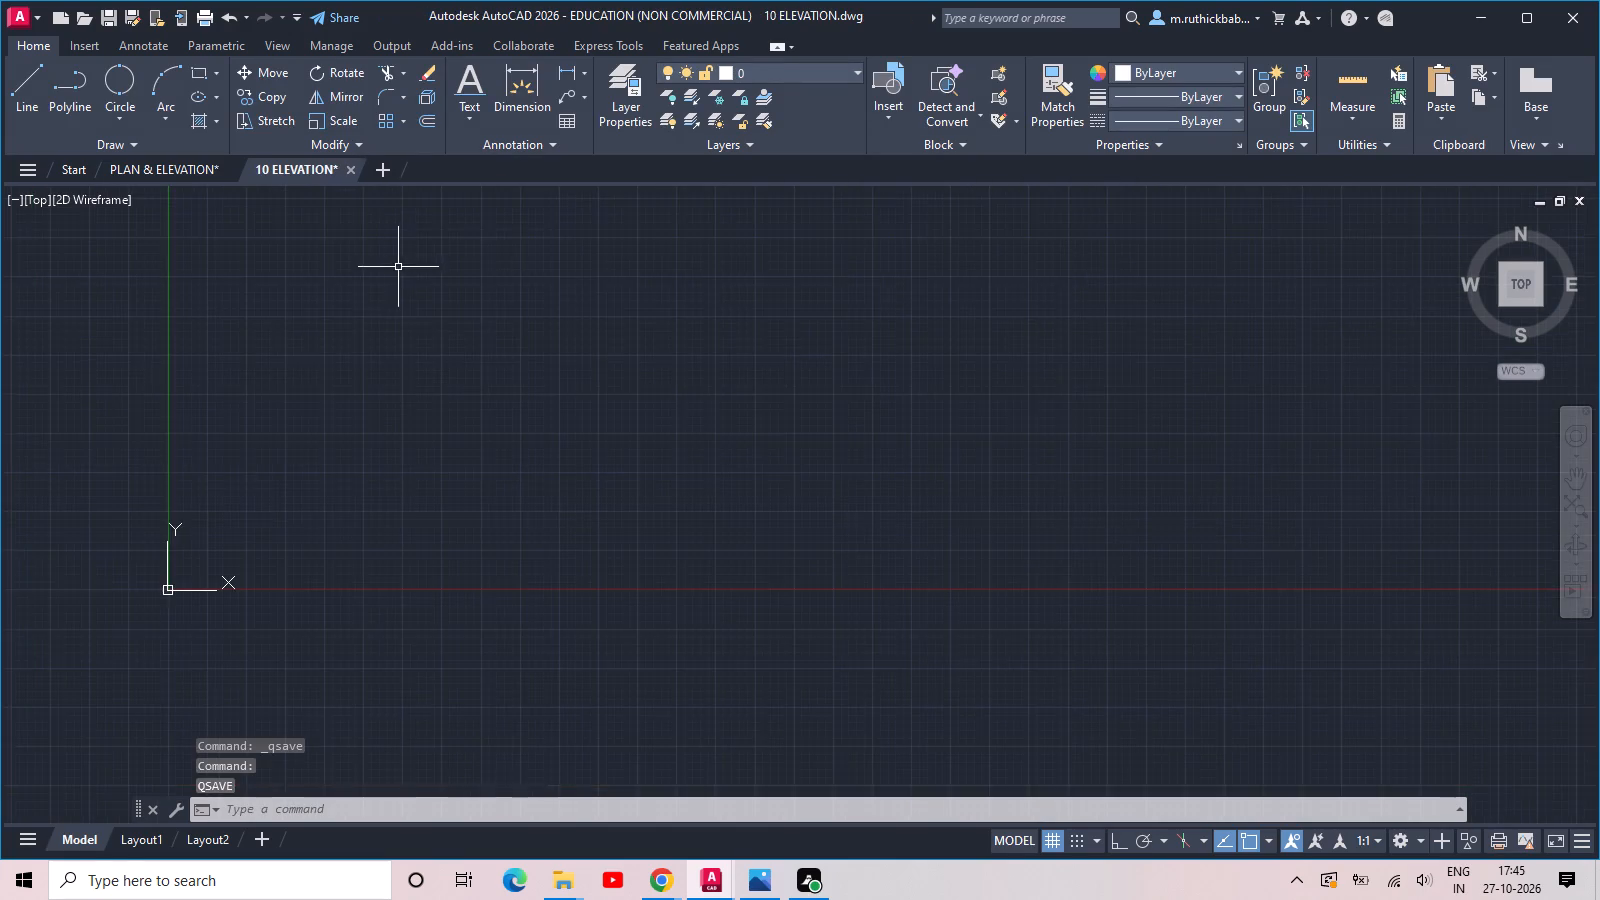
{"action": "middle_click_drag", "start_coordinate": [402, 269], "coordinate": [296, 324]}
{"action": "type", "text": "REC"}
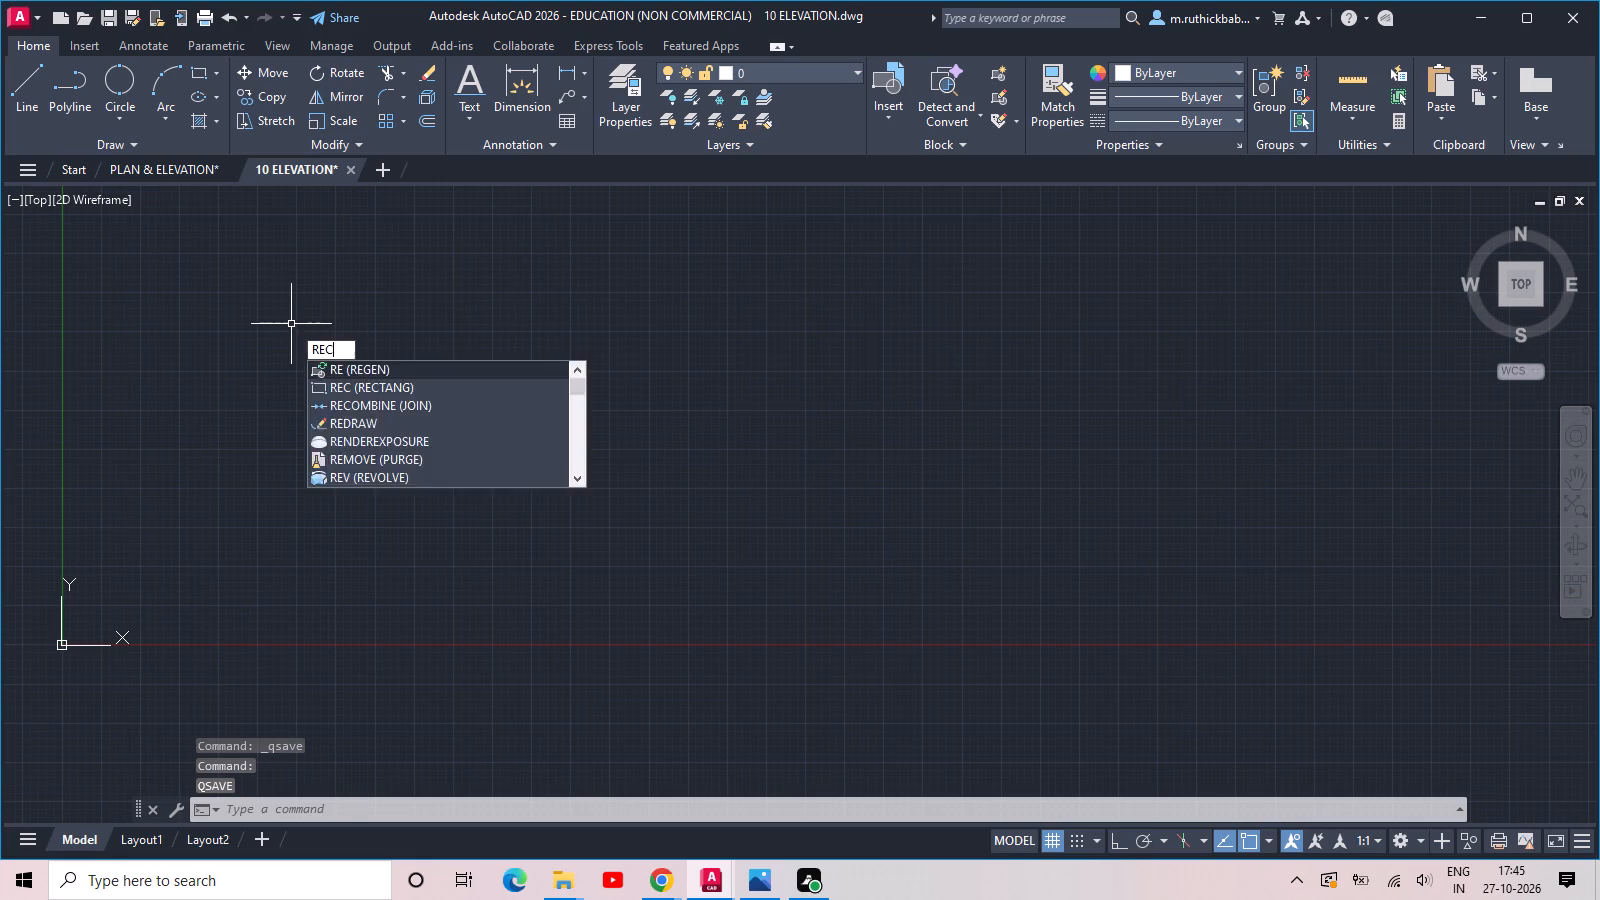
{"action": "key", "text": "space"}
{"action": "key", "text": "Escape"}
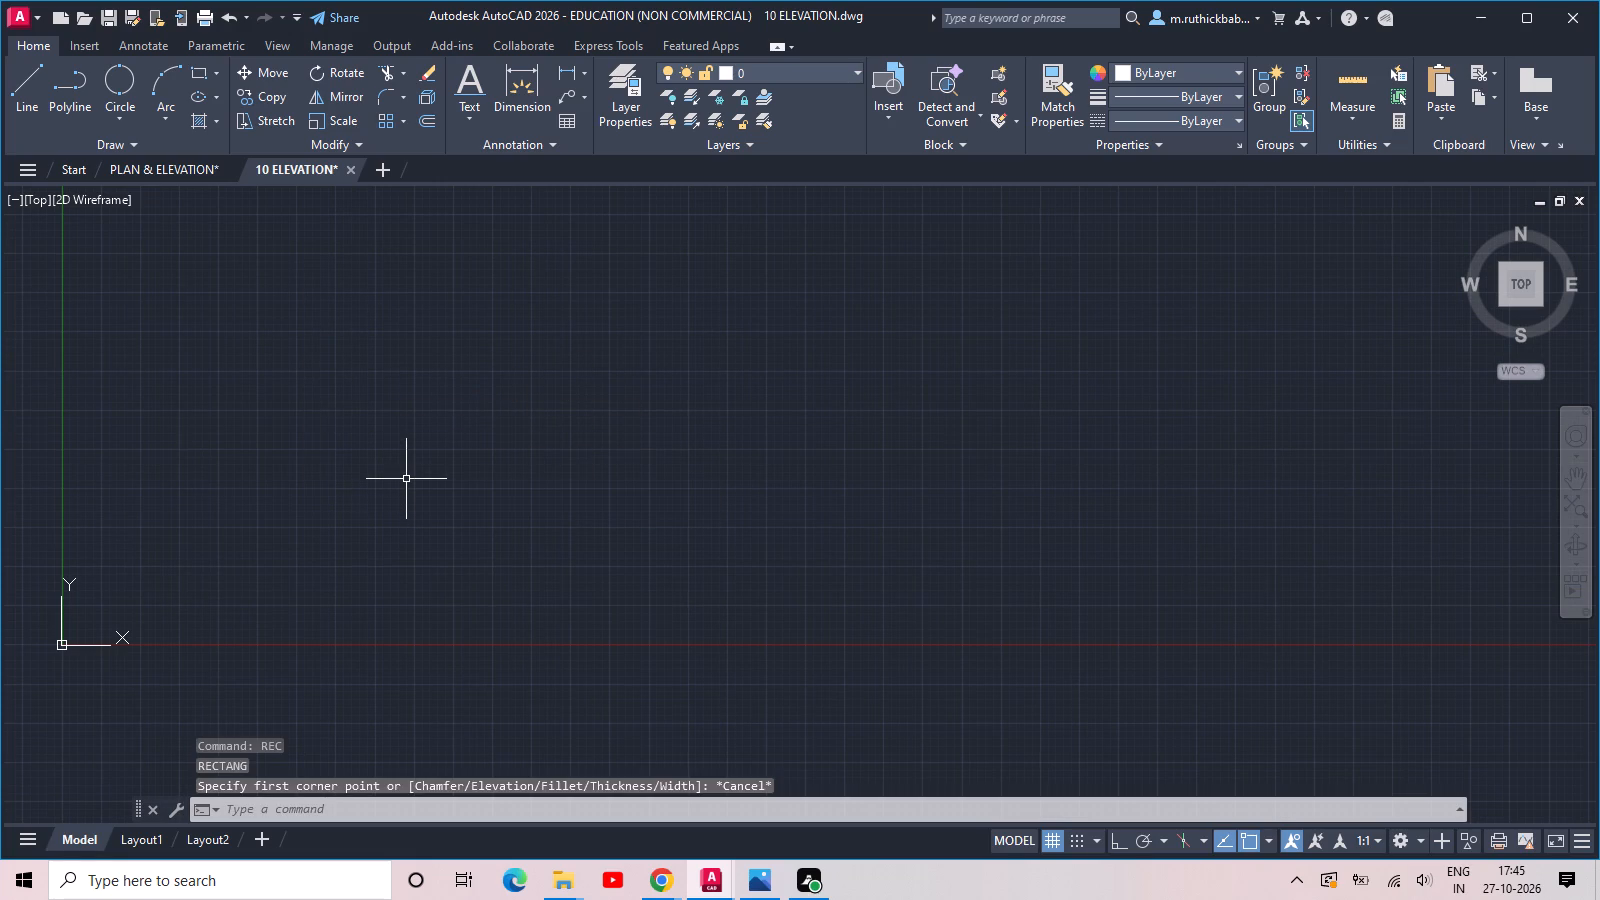
Set the drawing's length units to Engineering with a precision of 0'-0".
{"action": "type", "text": "UN"}
{"action": "key", "text": "space"}
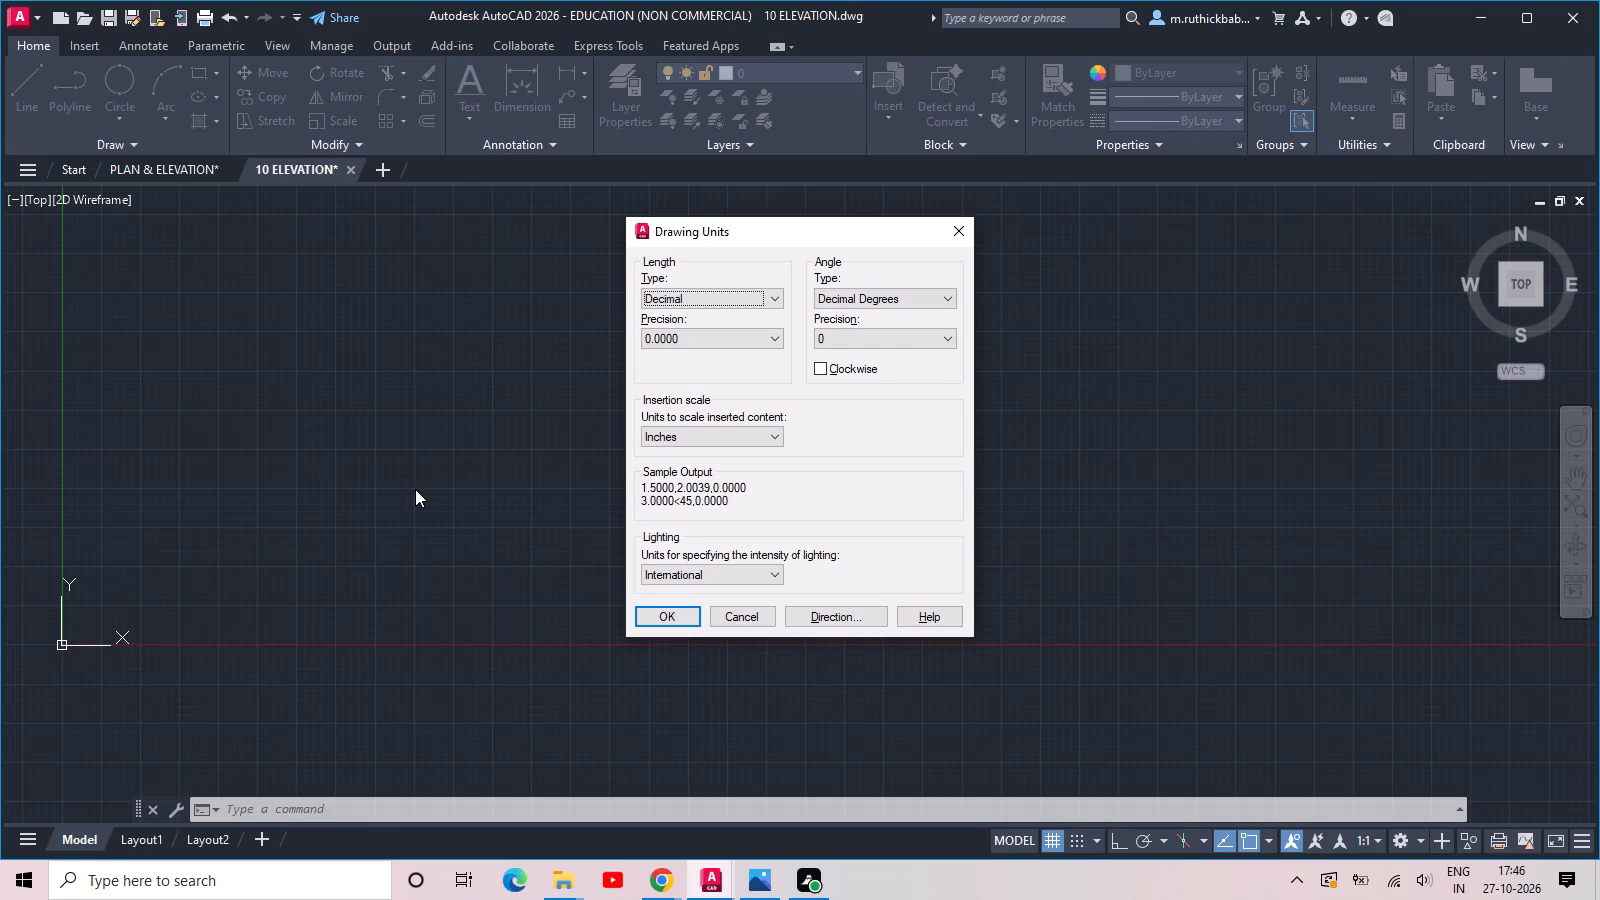
{"action": "left_click", "coordinate": [724, 297]}
{"action": "left_click", "coordinate": [700, 341]}
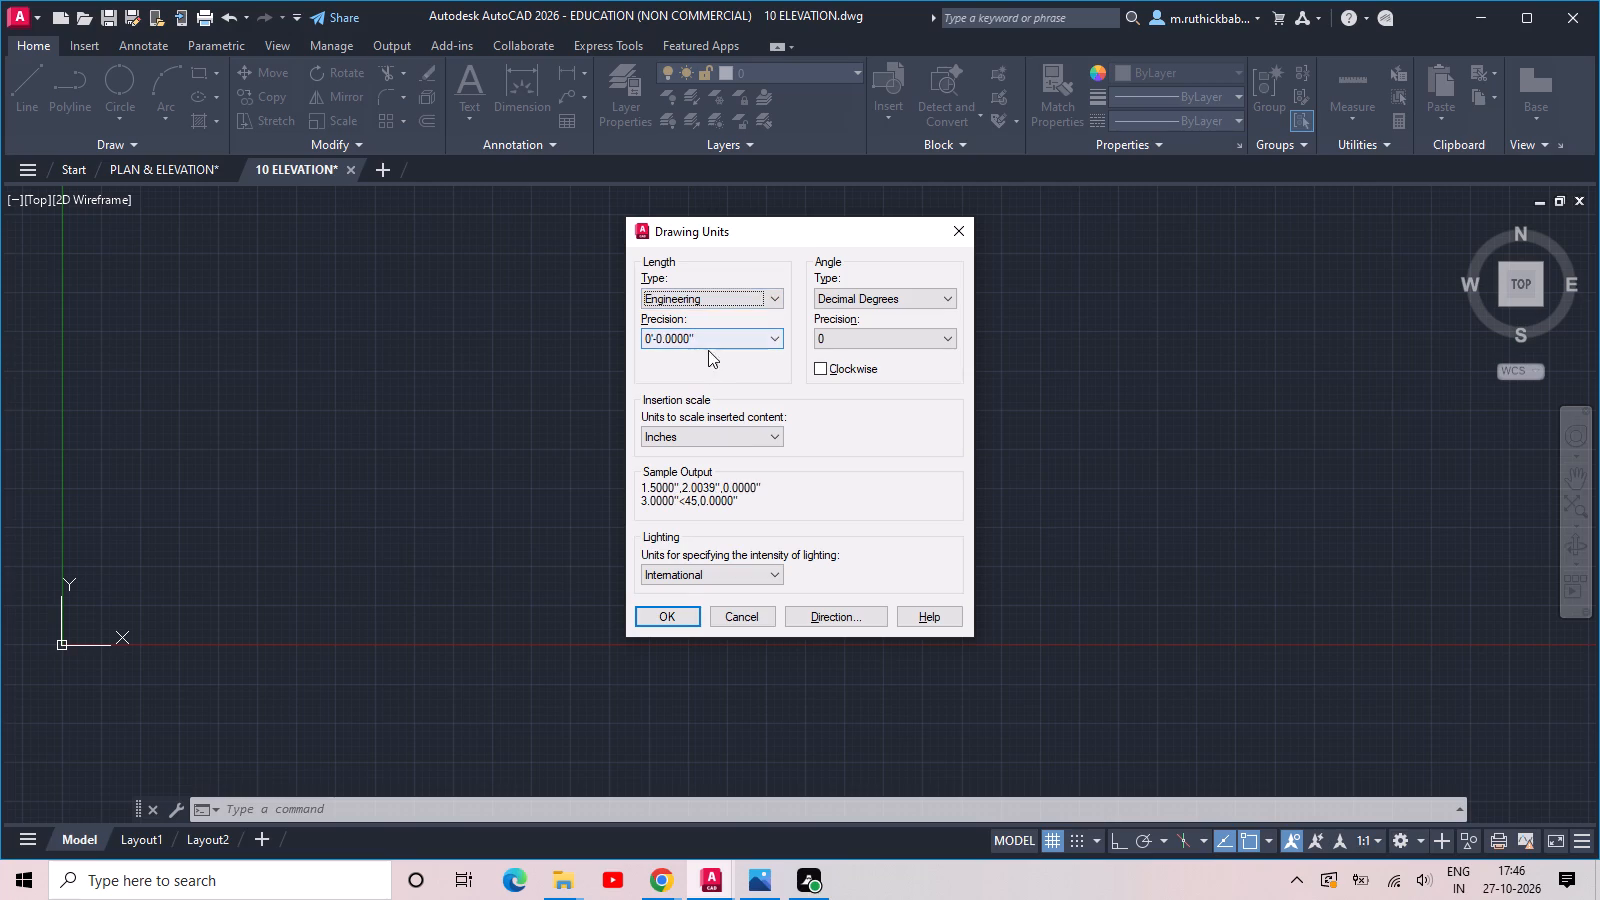
{"action": "left_click", "coordinate": [711, 345]}
{"action": "left_click", "coordinate": [712, 361]}
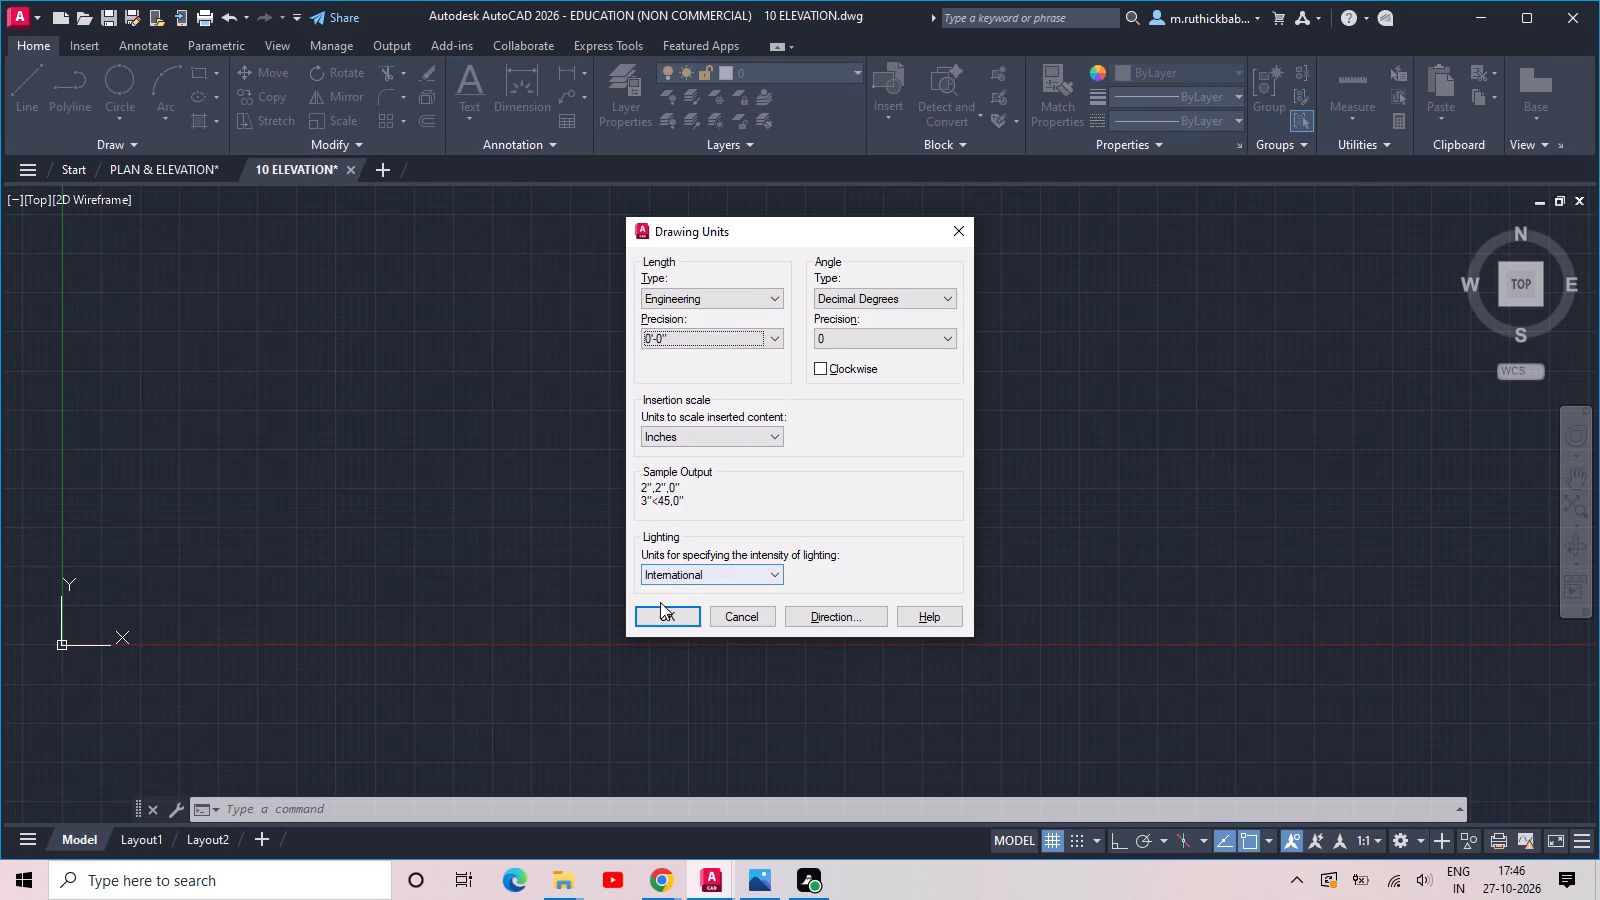
{"action": "left_click", "coordinate": [660, 611]}
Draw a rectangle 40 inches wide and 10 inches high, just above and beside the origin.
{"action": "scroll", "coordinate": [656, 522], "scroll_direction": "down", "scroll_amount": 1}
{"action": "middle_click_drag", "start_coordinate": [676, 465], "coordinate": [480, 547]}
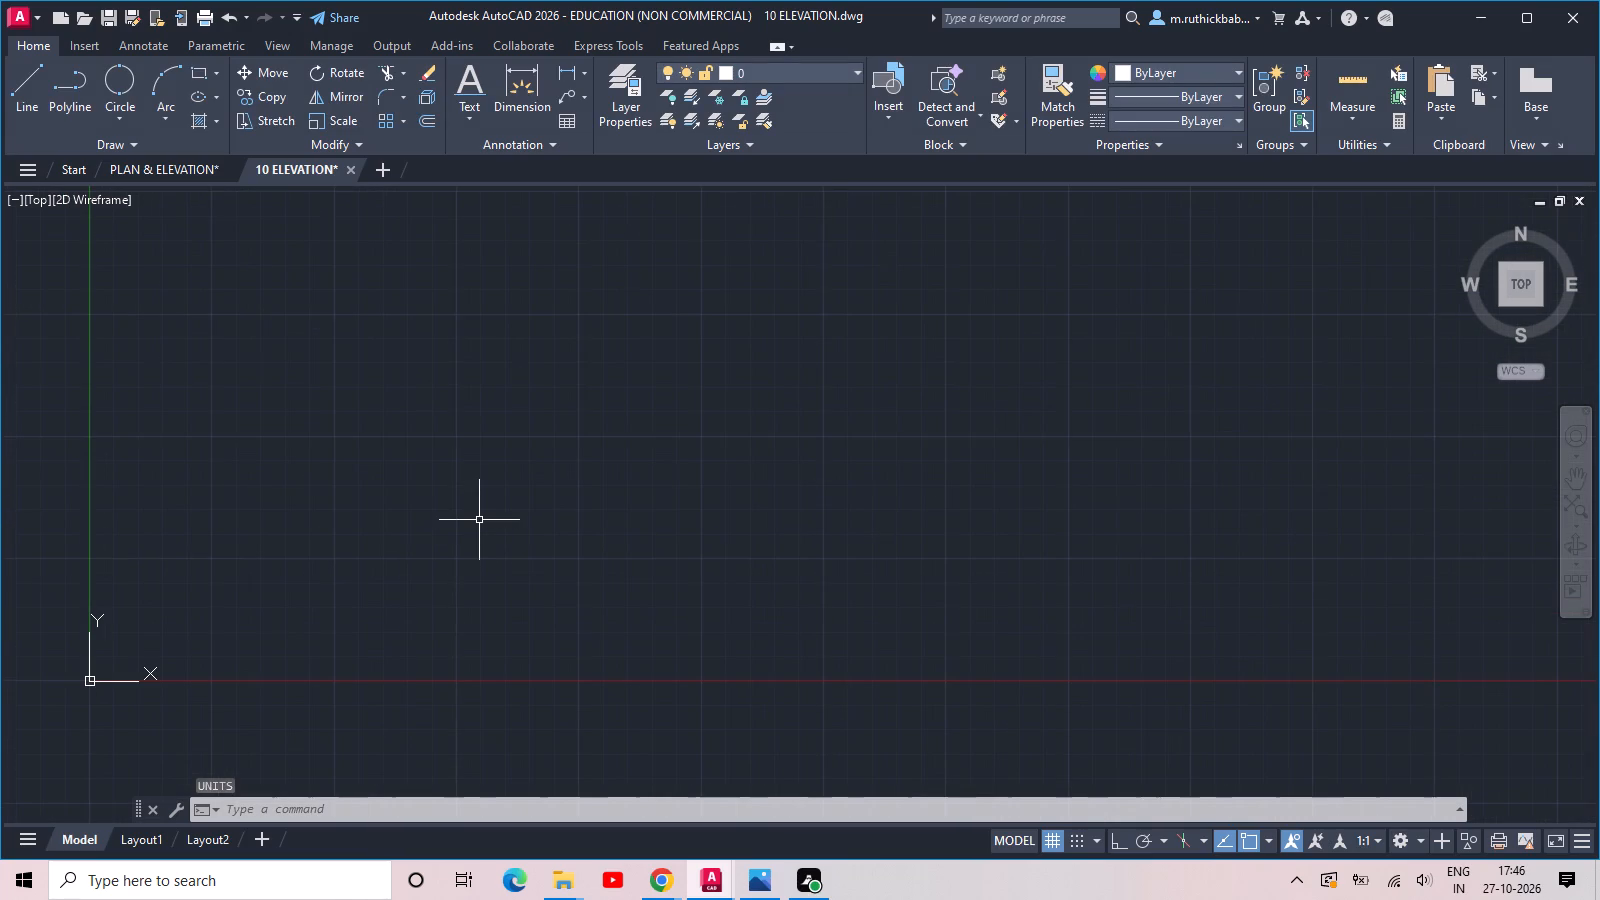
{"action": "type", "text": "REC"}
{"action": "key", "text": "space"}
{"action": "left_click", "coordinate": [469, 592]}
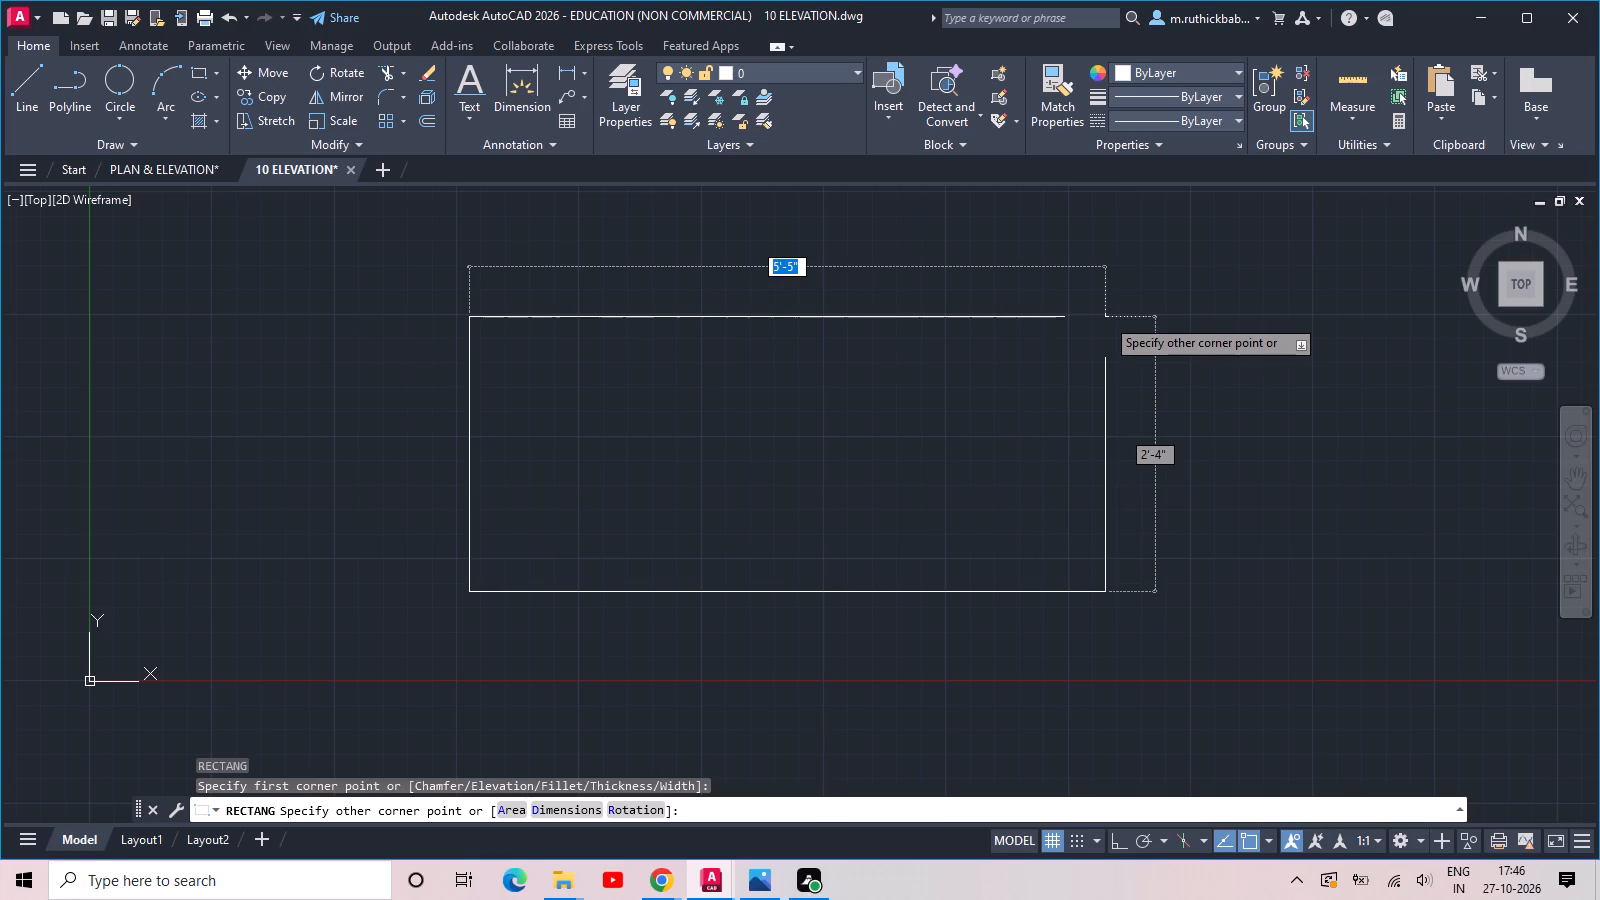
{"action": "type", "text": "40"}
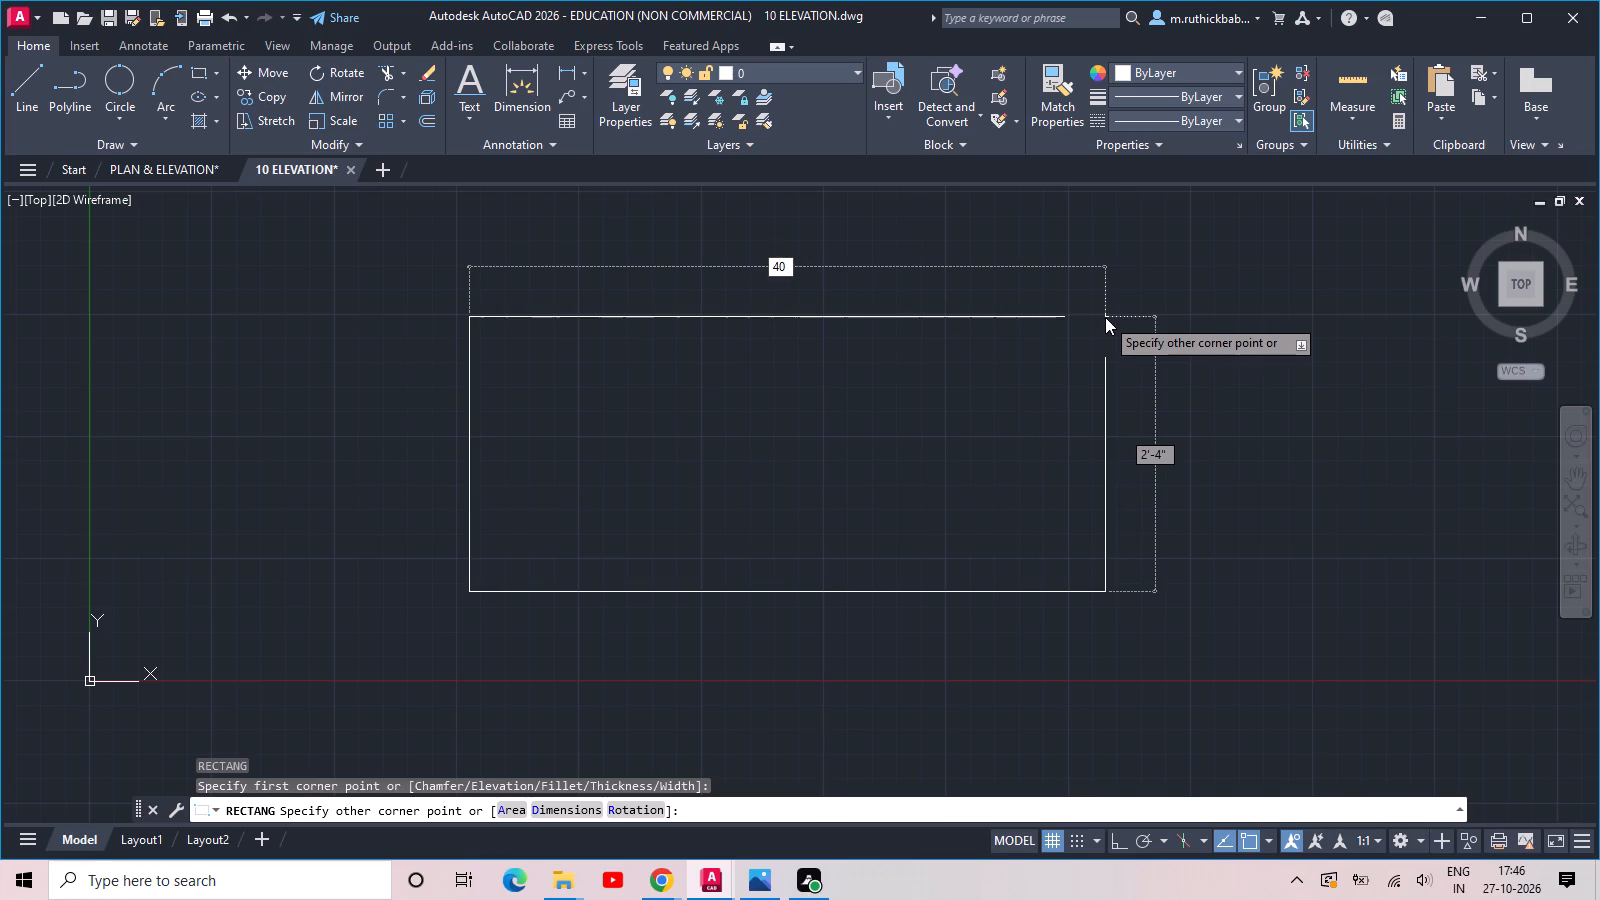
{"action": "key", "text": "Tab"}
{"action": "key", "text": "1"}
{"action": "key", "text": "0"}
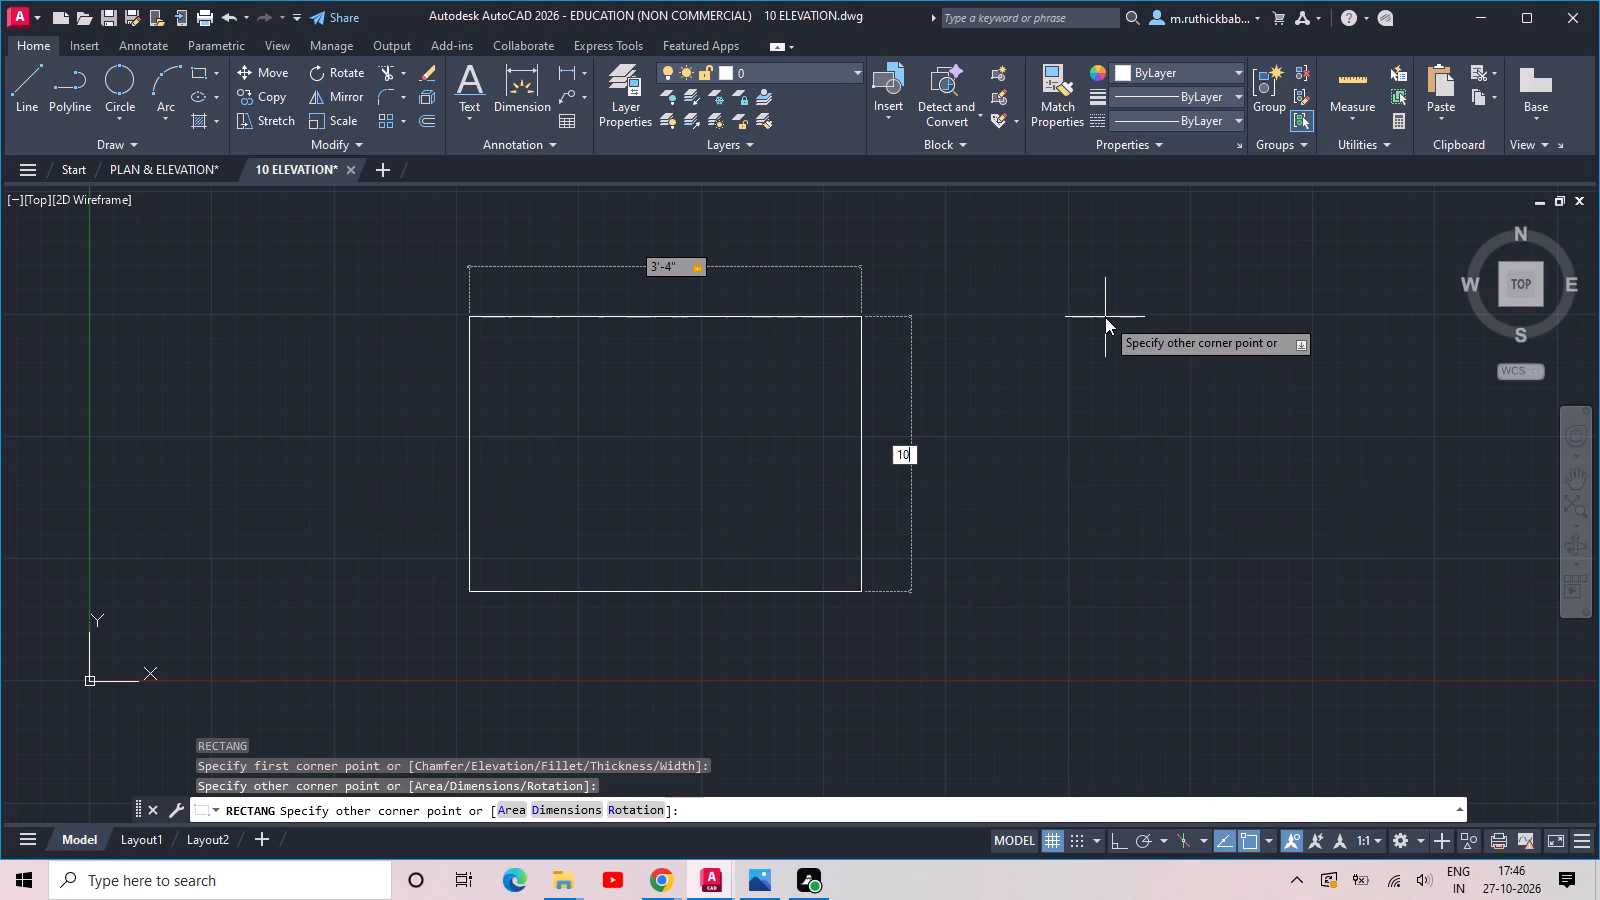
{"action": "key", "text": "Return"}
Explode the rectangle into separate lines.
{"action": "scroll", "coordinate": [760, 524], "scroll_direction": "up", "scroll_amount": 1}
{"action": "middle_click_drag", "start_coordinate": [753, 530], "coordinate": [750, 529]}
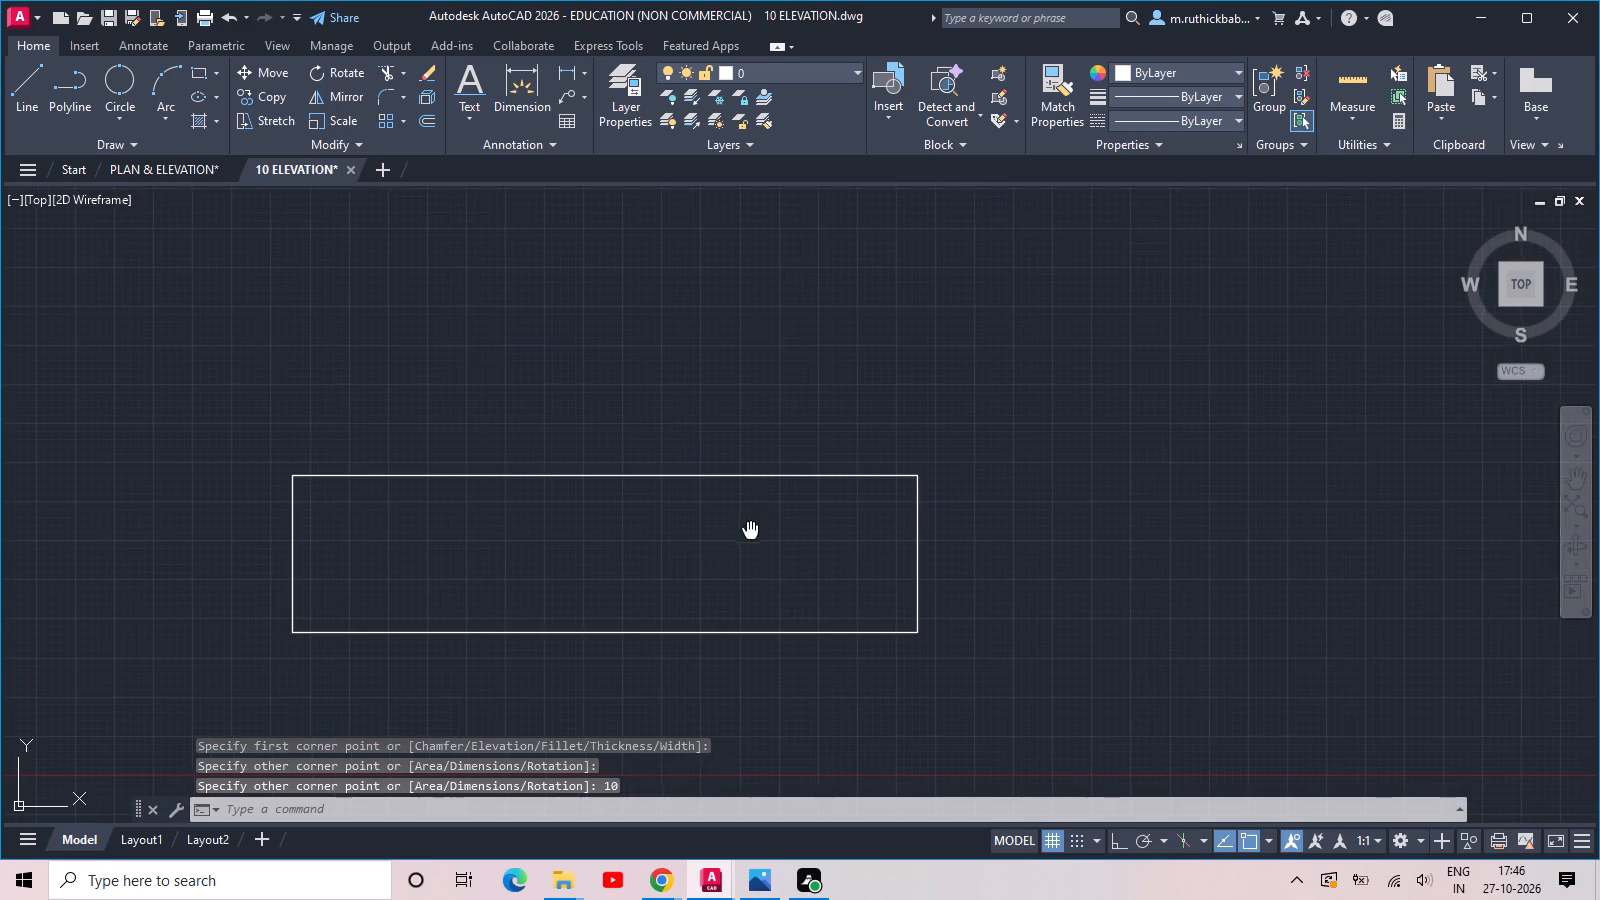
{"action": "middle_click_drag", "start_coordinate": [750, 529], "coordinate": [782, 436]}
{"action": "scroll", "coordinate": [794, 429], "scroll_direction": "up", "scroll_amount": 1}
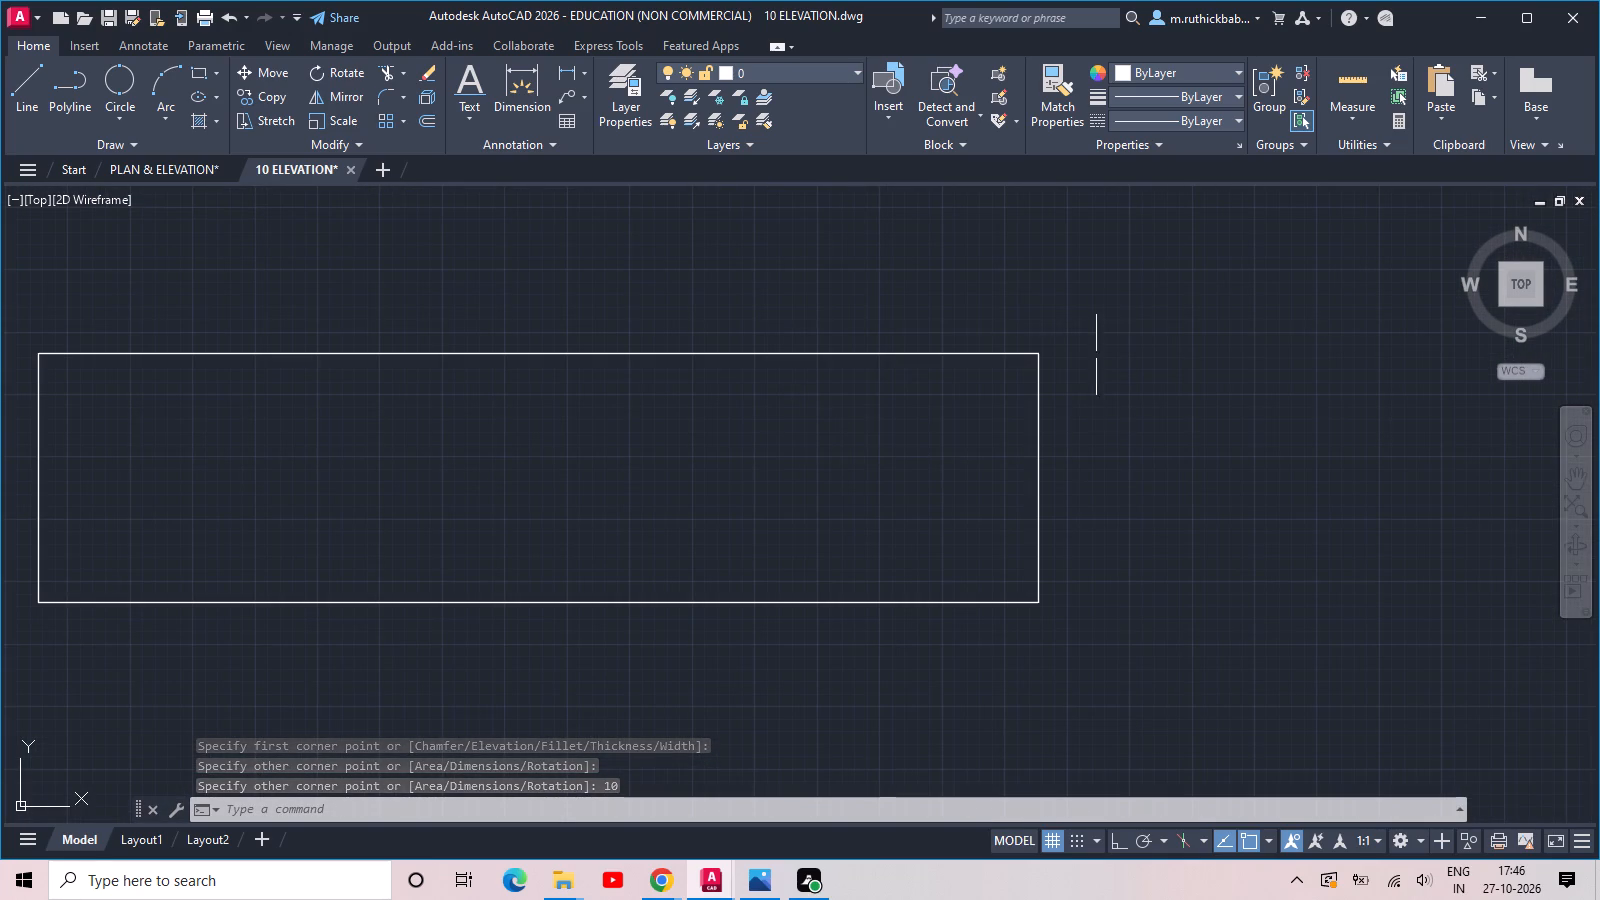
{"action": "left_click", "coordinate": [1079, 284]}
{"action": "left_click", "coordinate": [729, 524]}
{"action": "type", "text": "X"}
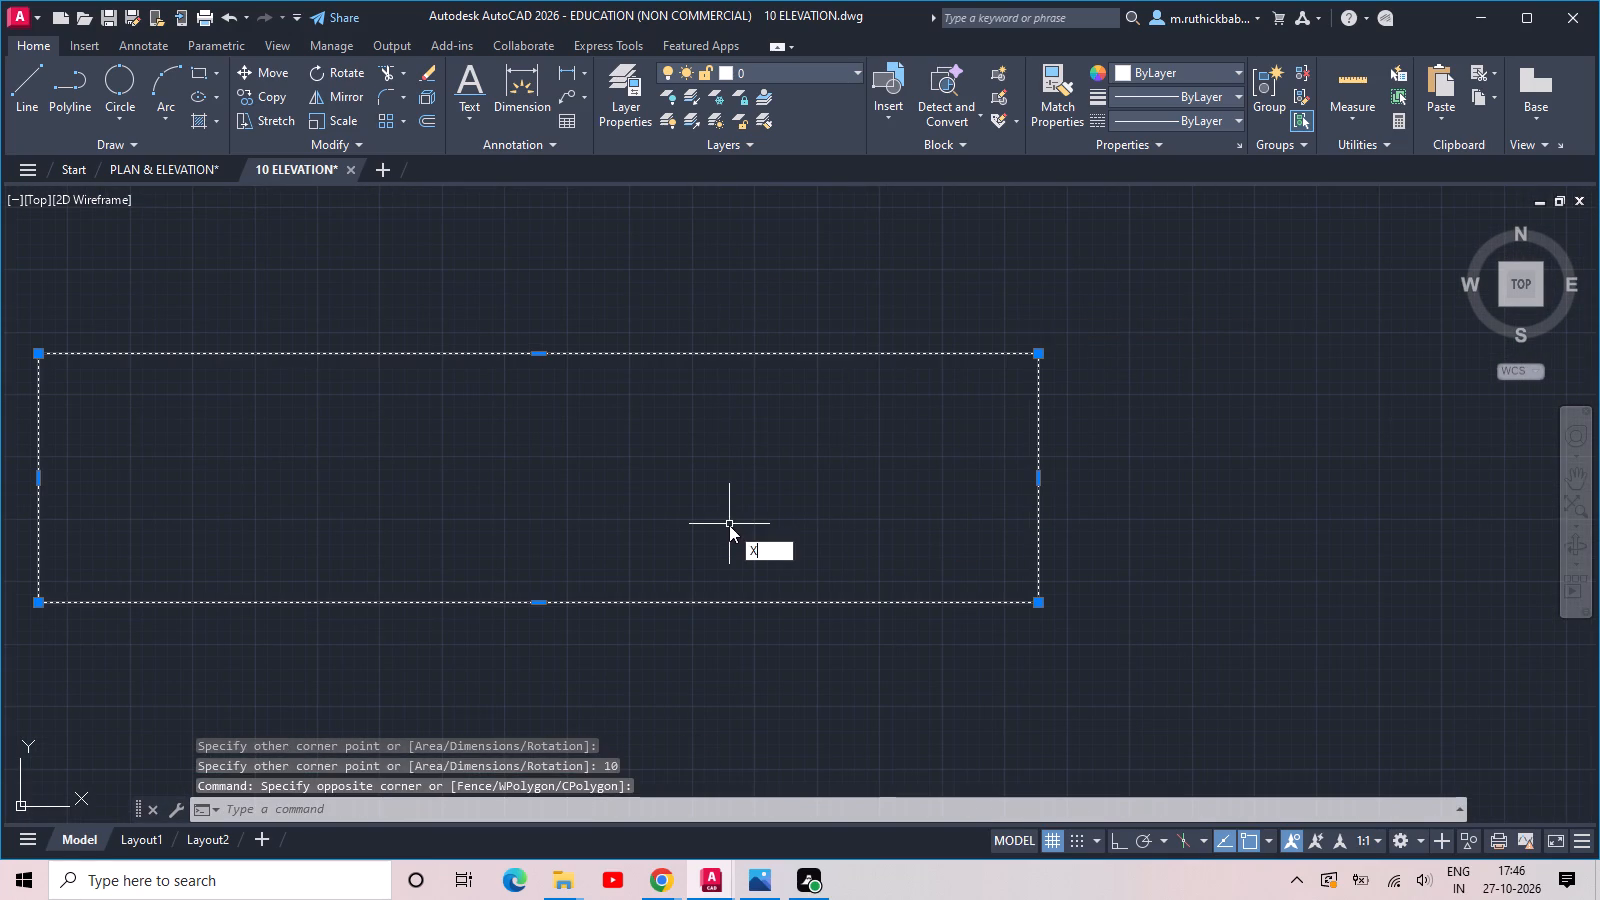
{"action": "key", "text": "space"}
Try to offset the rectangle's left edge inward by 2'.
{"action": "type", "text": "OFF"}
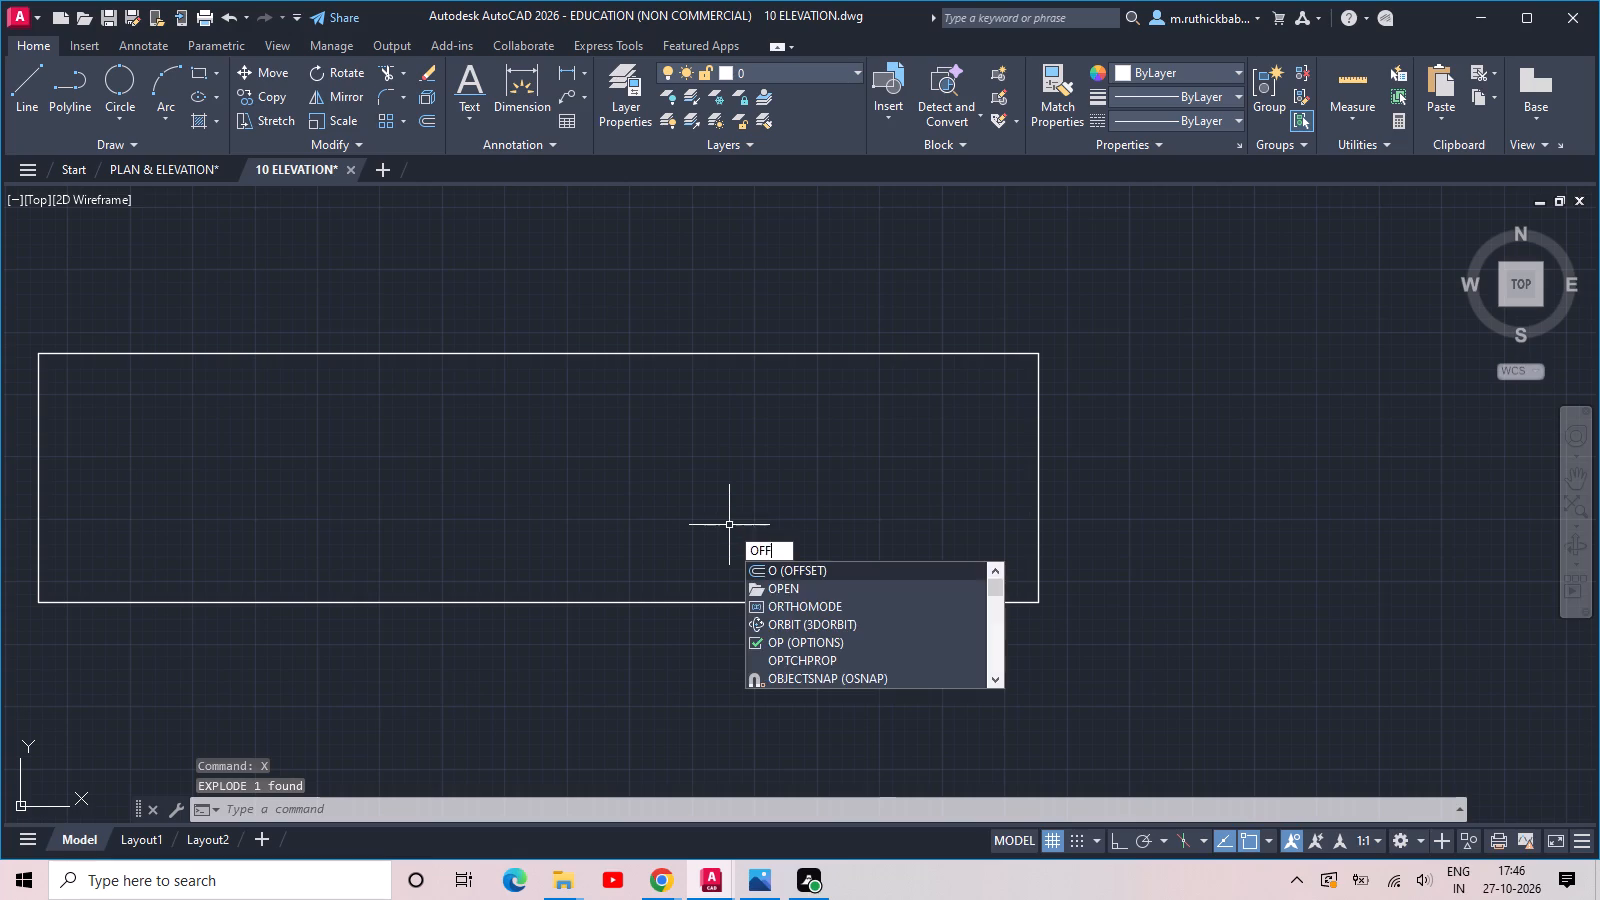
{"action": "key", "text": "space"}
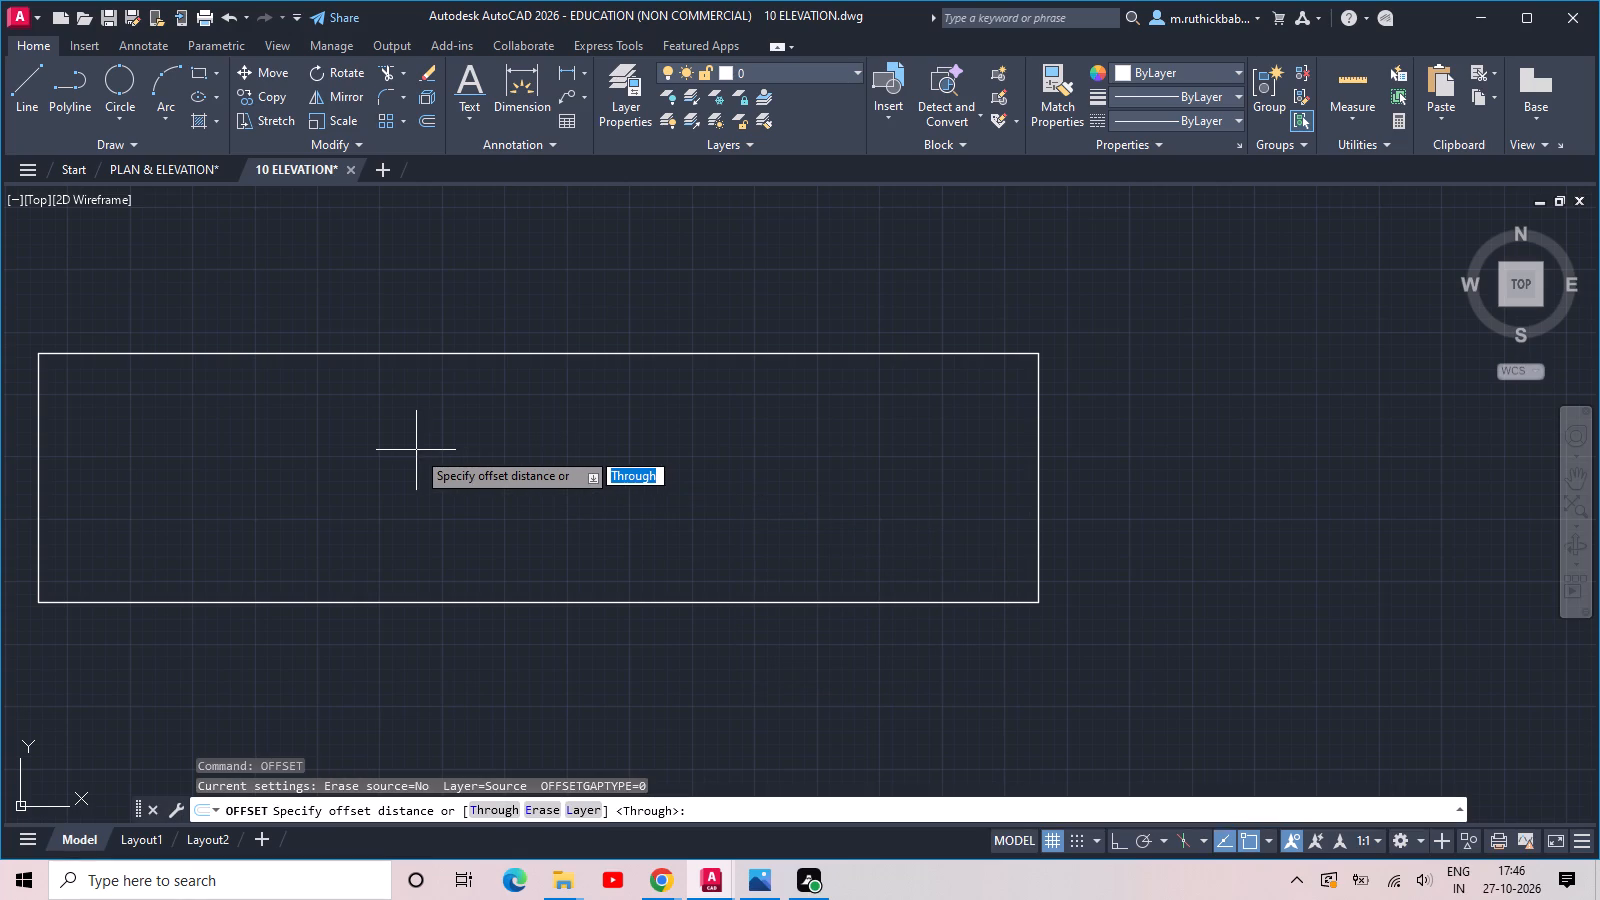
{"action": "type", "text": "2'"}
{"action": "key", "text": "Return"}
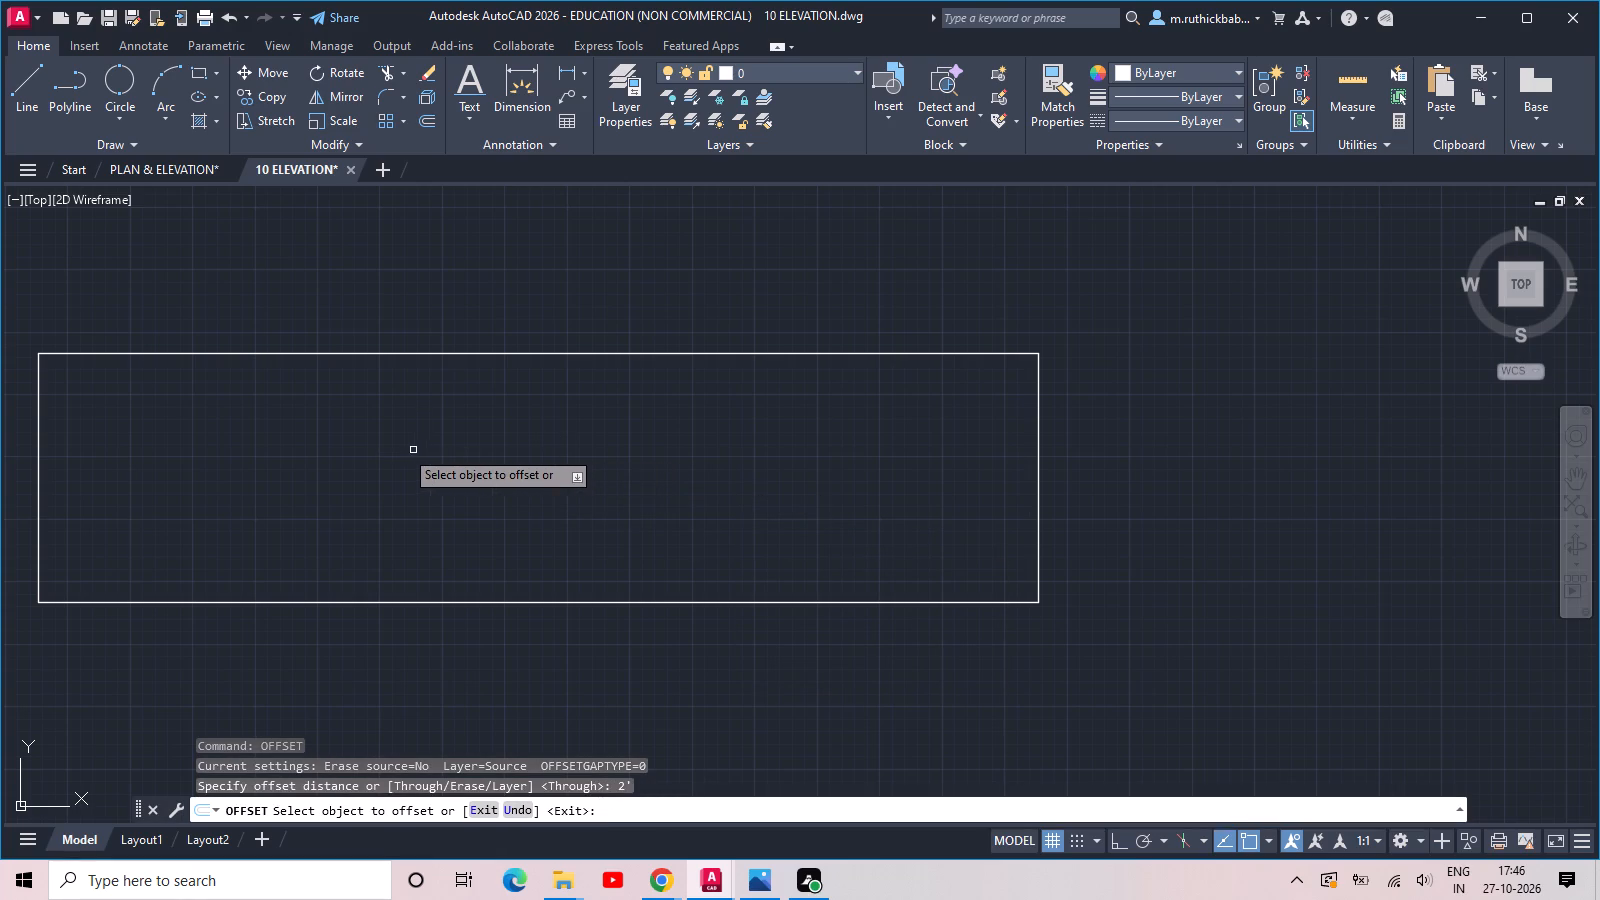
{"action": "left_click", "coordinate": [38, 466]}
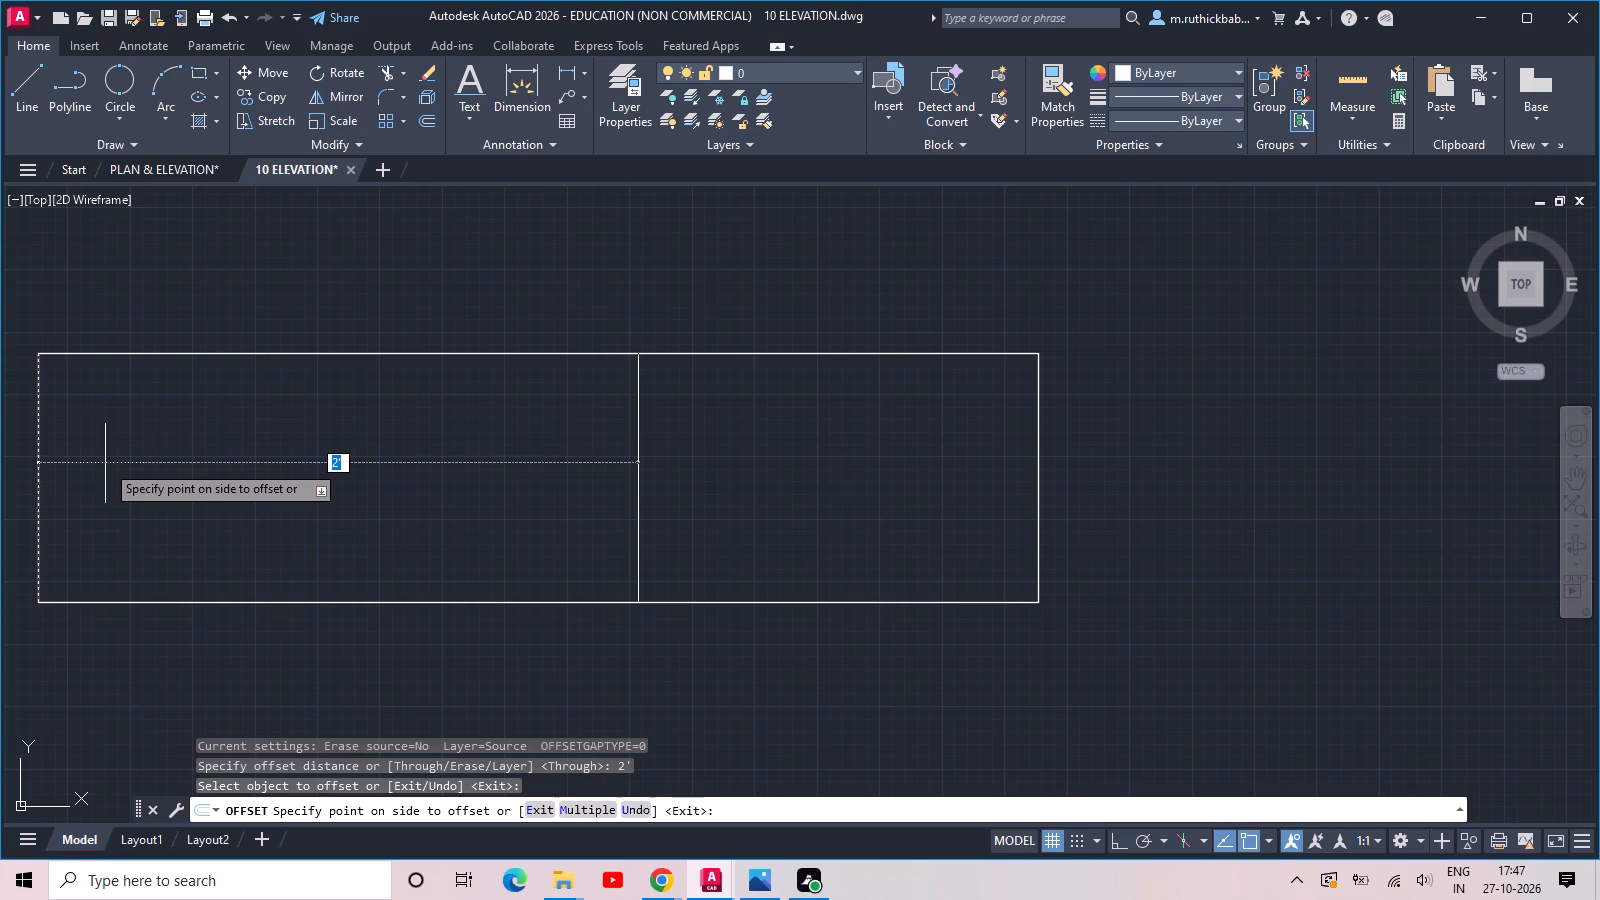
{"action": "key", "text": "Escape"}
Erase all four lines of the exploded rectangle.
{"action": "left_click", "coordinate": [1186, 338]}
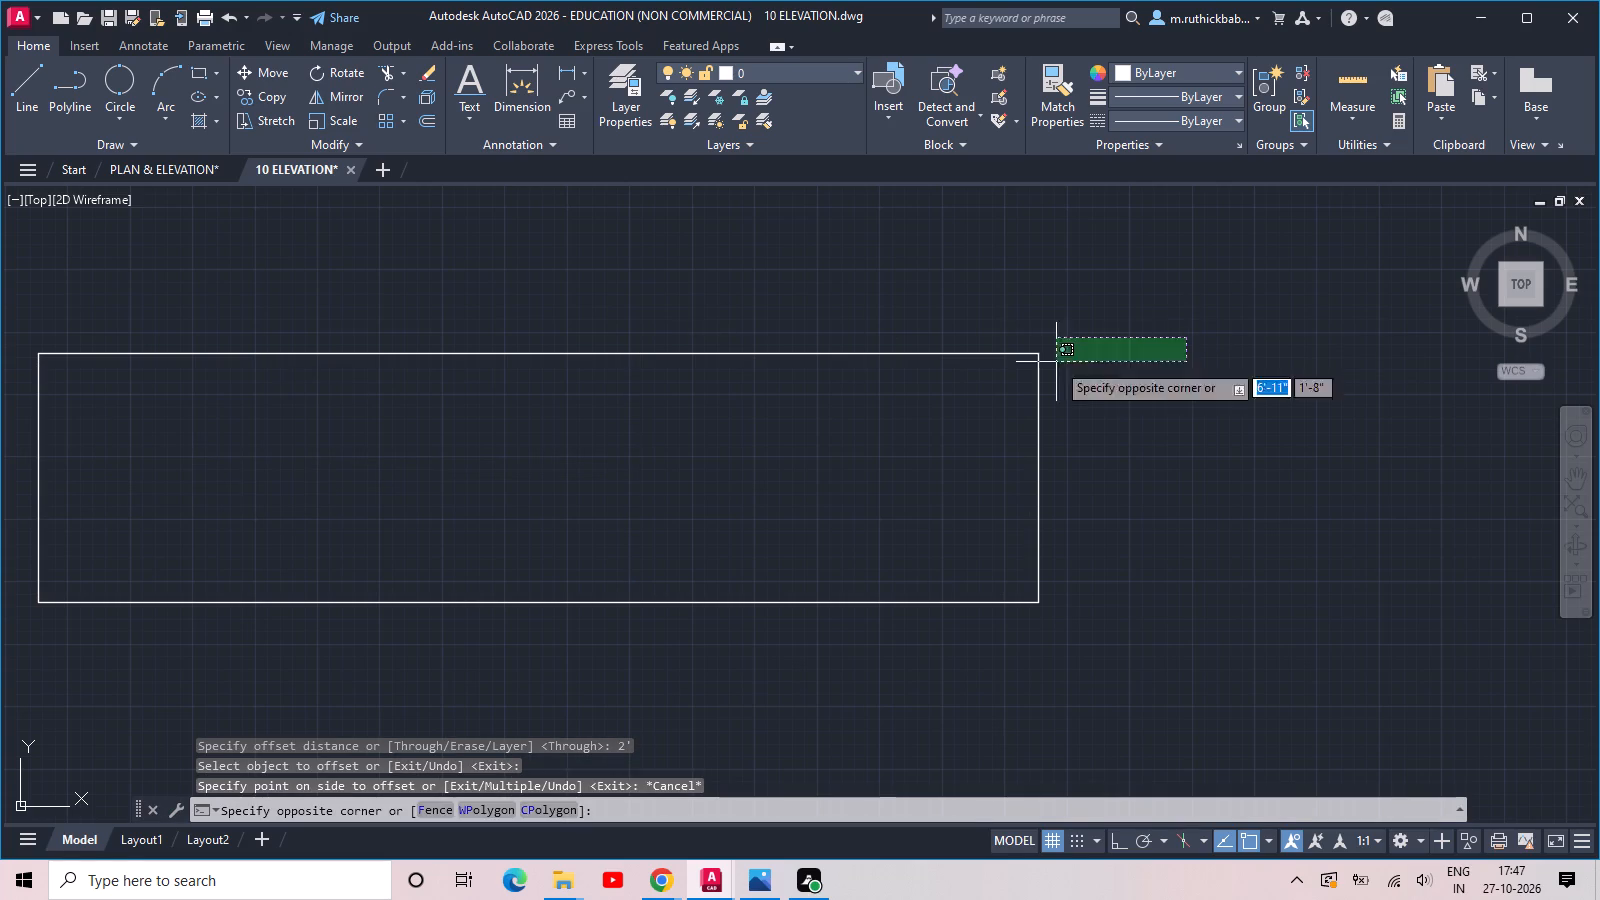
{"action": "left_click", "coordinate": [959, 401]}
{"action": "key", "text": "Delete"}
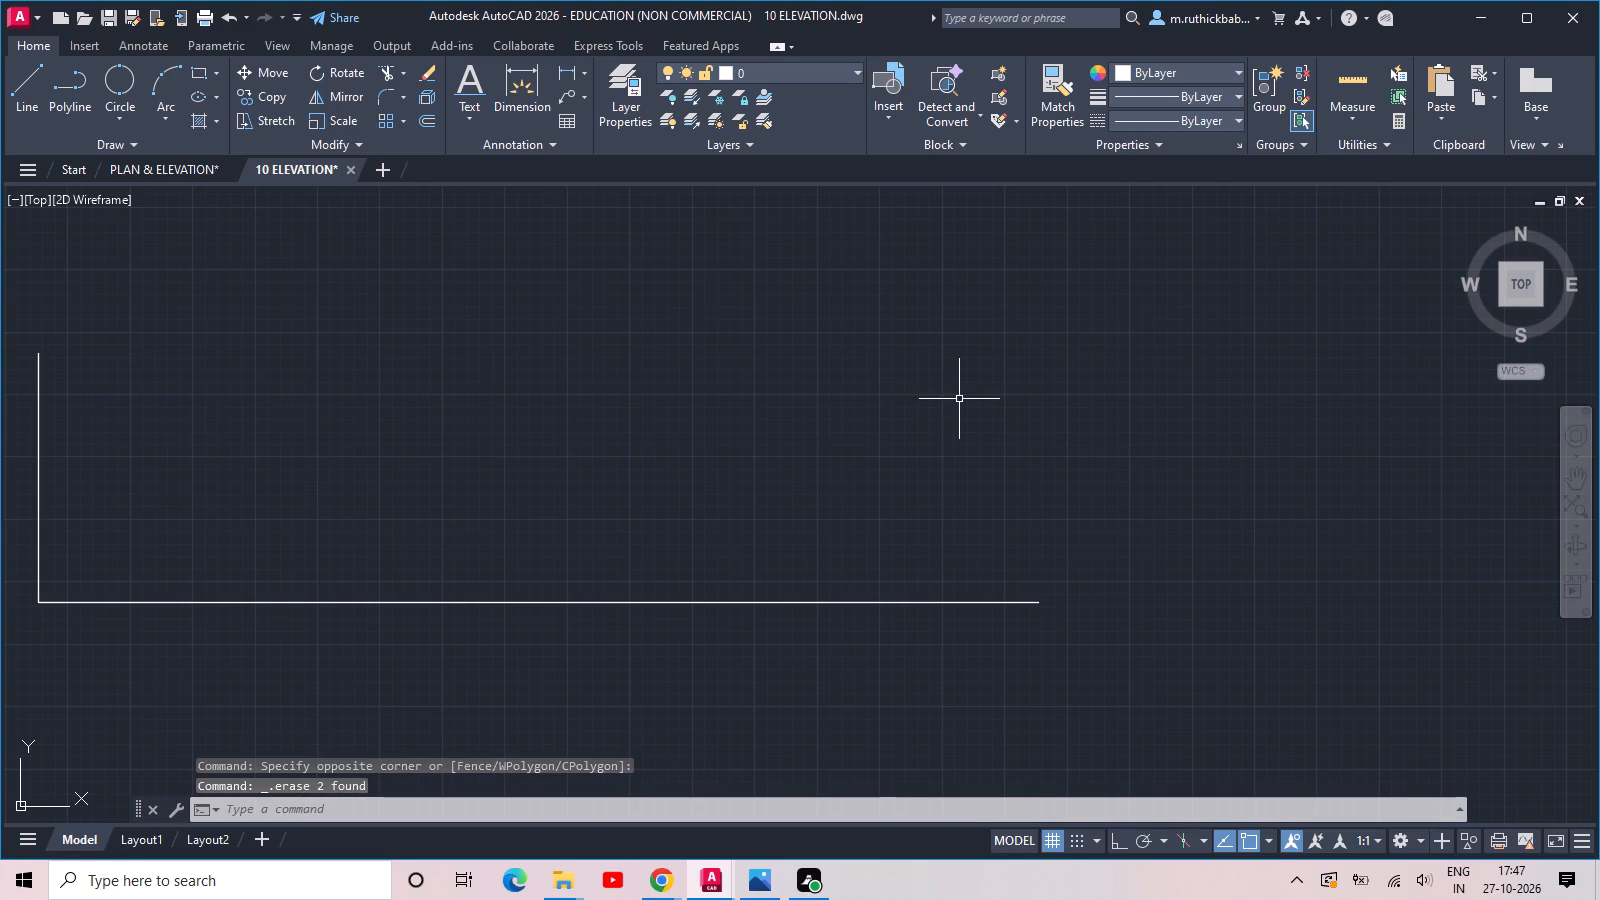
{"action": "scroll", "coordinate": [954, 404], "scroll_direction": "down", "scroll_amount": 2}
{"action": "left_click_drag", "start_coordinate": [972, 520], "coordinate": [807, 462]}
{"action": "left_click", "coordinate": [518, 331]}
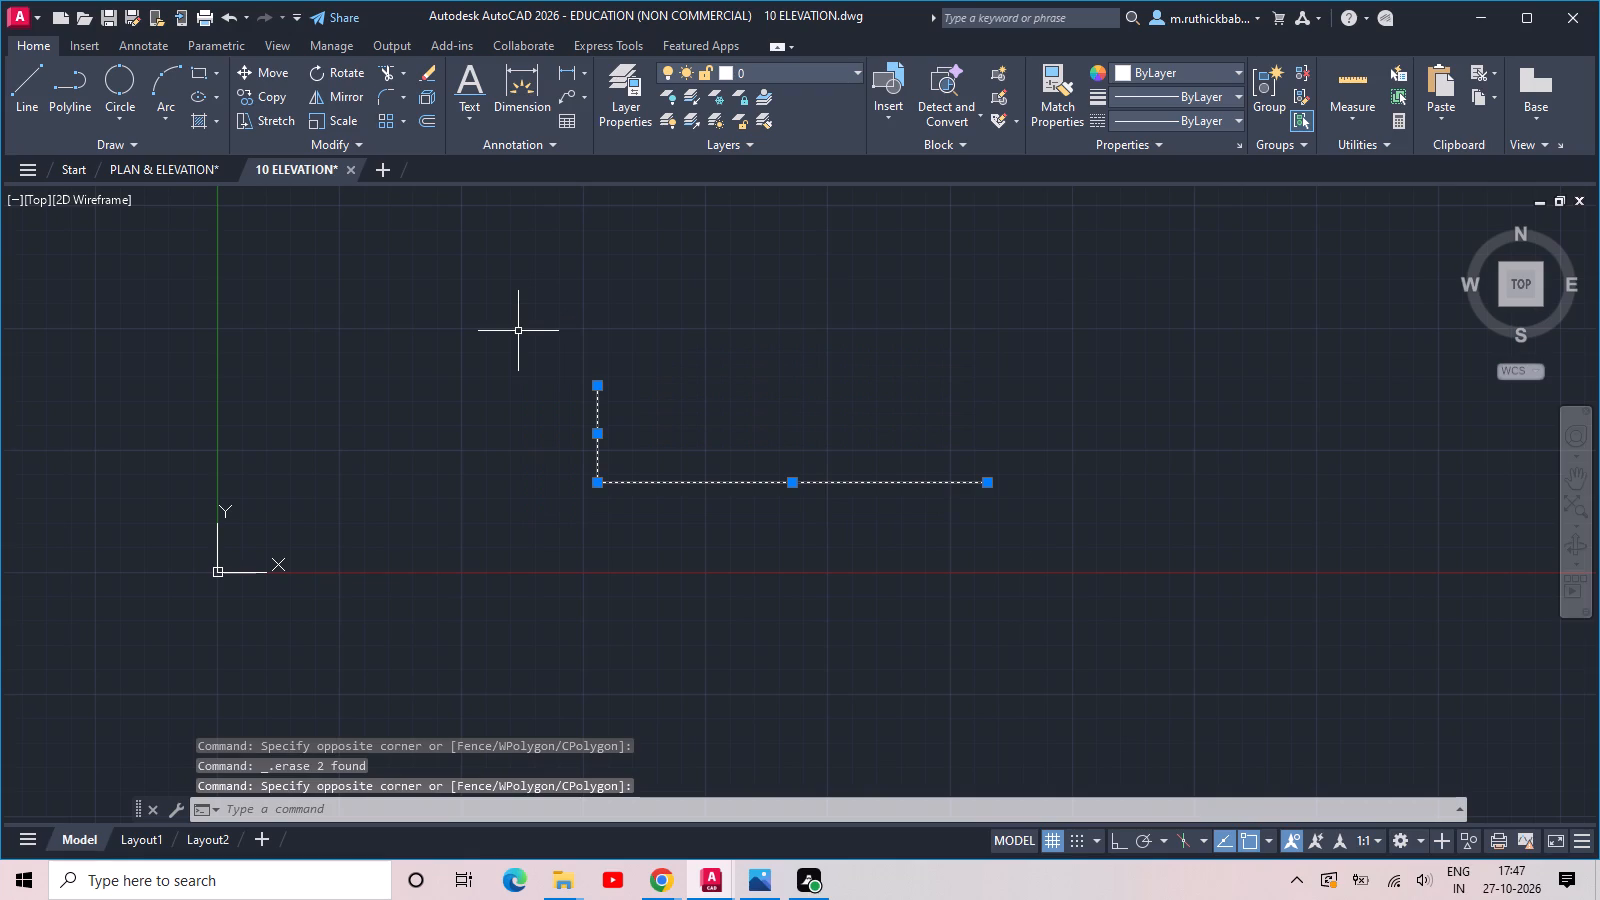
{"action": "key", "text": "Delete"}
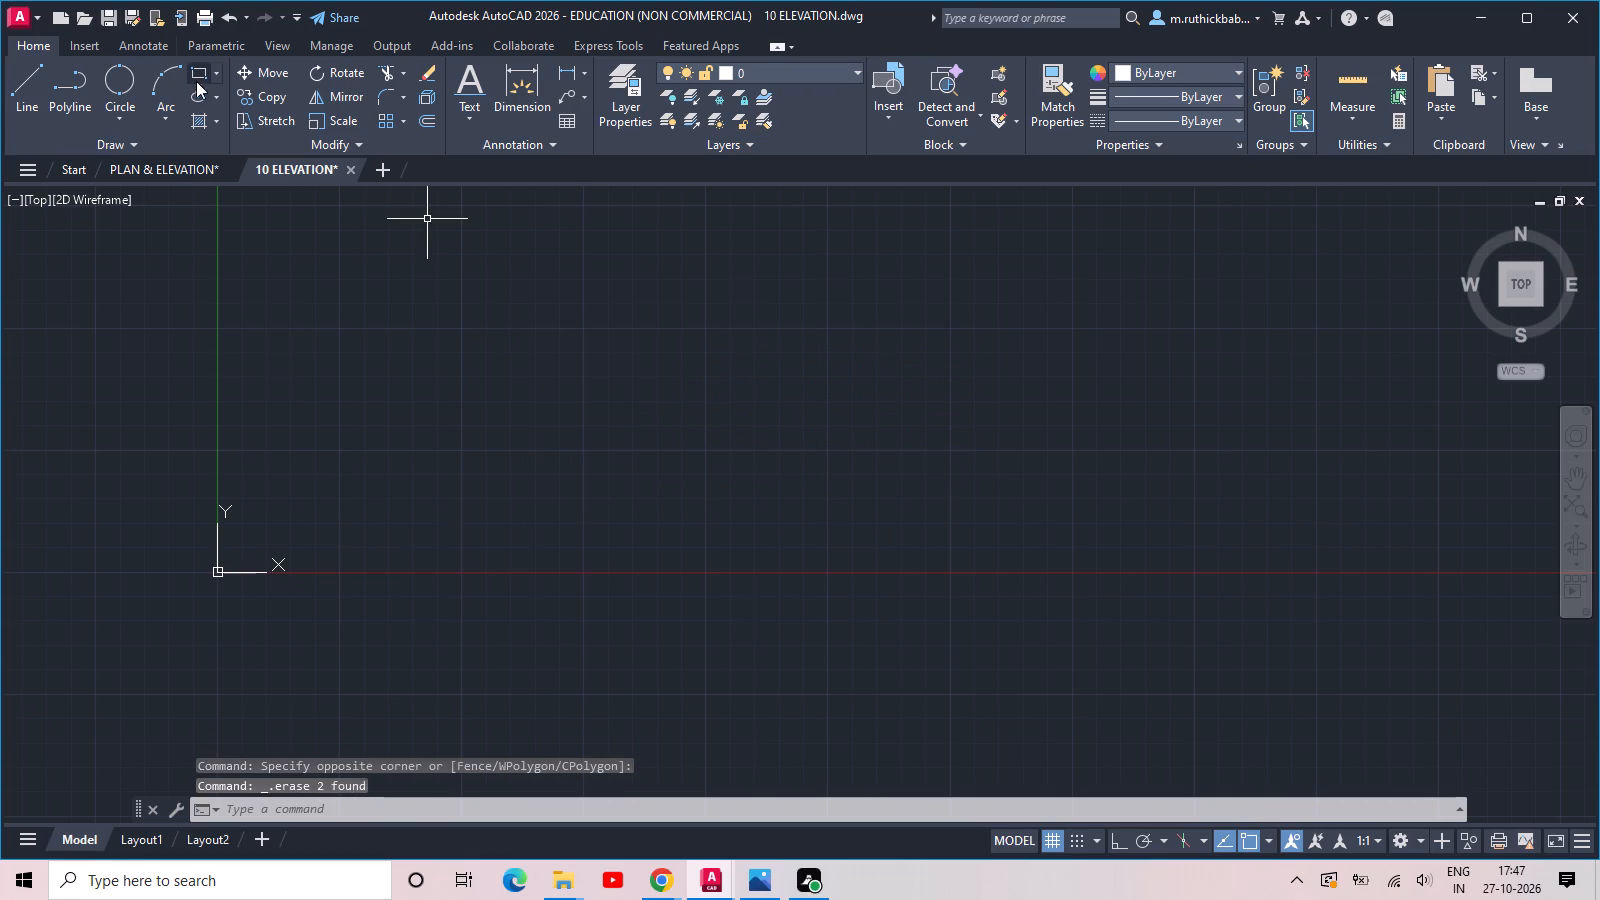
Draw a rectangle 40' wide and 10' high, just above and beside the origin.
{"action": "left_click", "coordinate": [202, 73]}
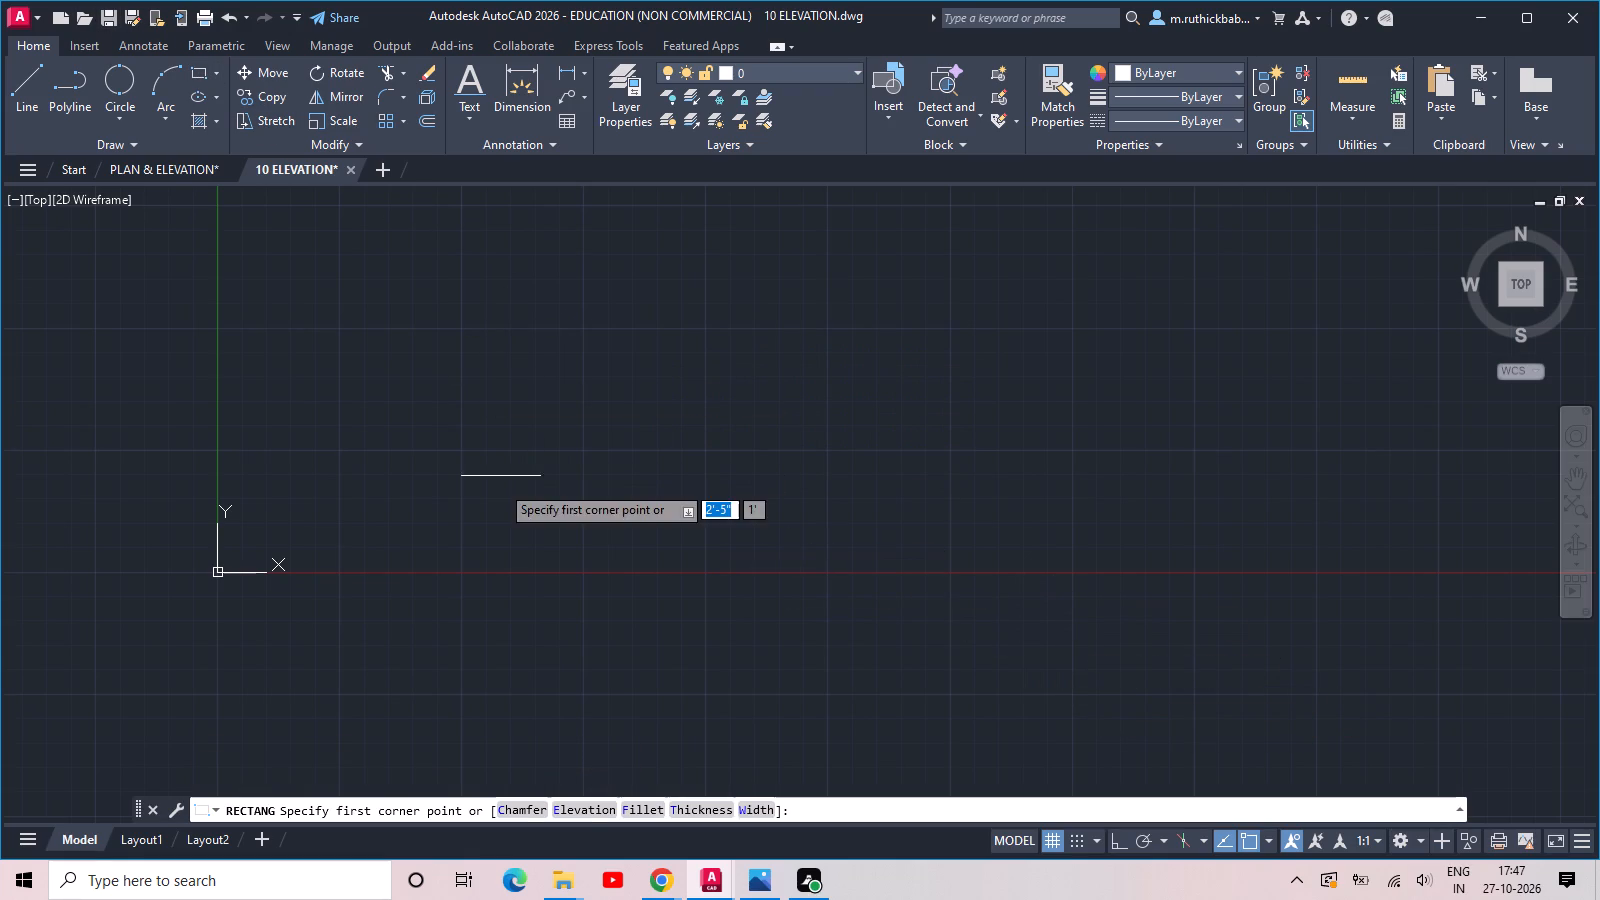
{"action": "left_click", "coordinate": [500, 484]}
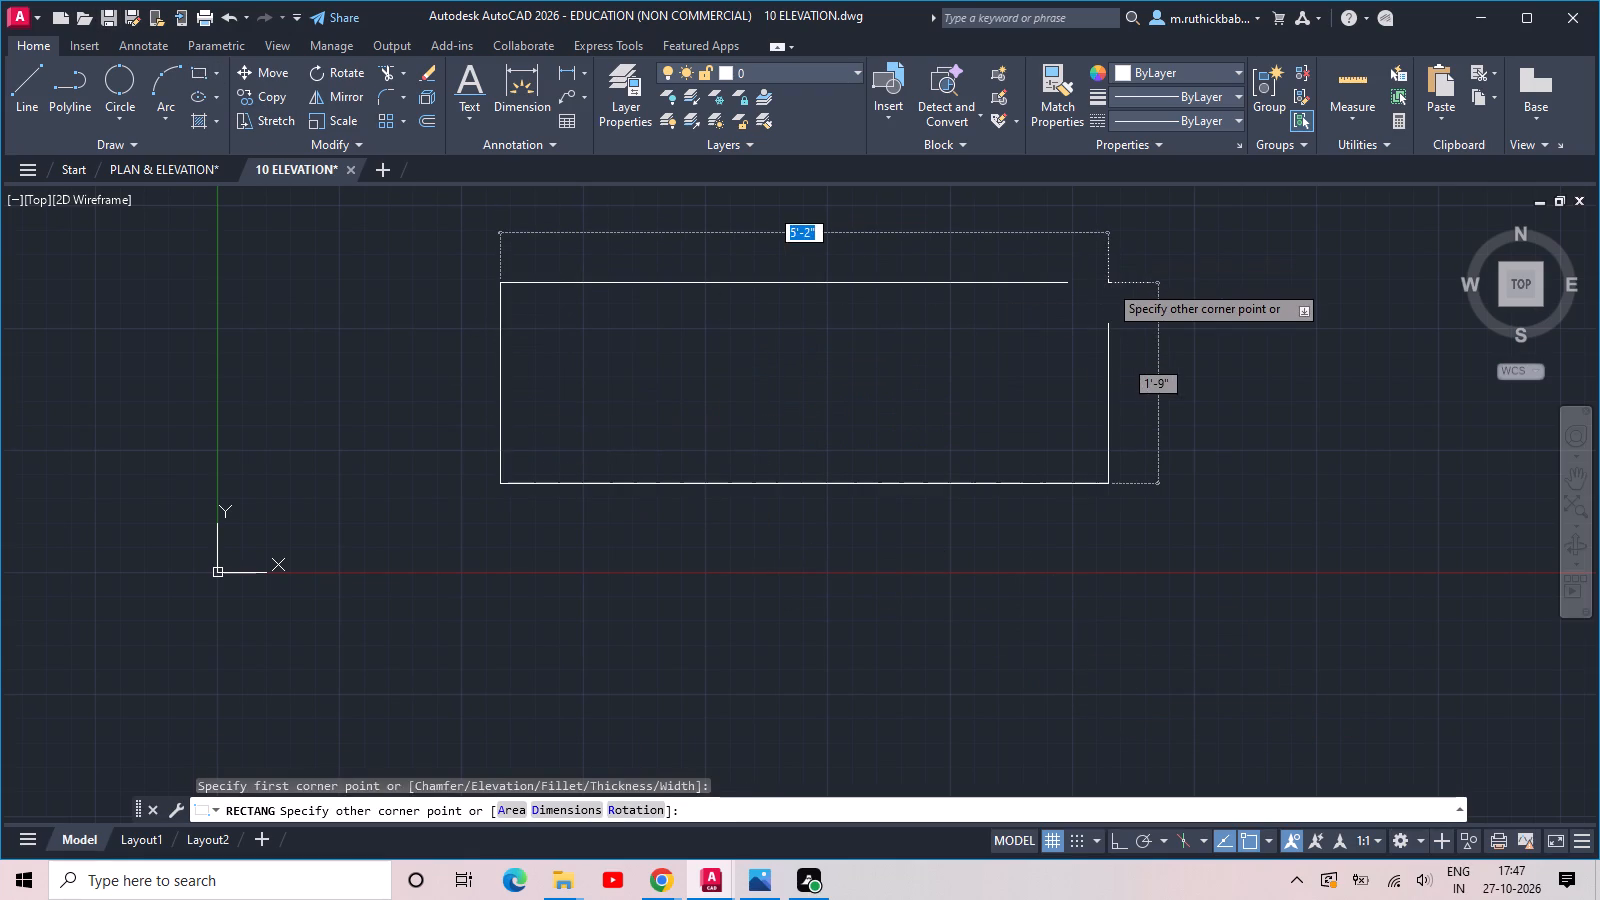
{"action": "key", "text": "4"}
{"action": "key", "text": "0"}
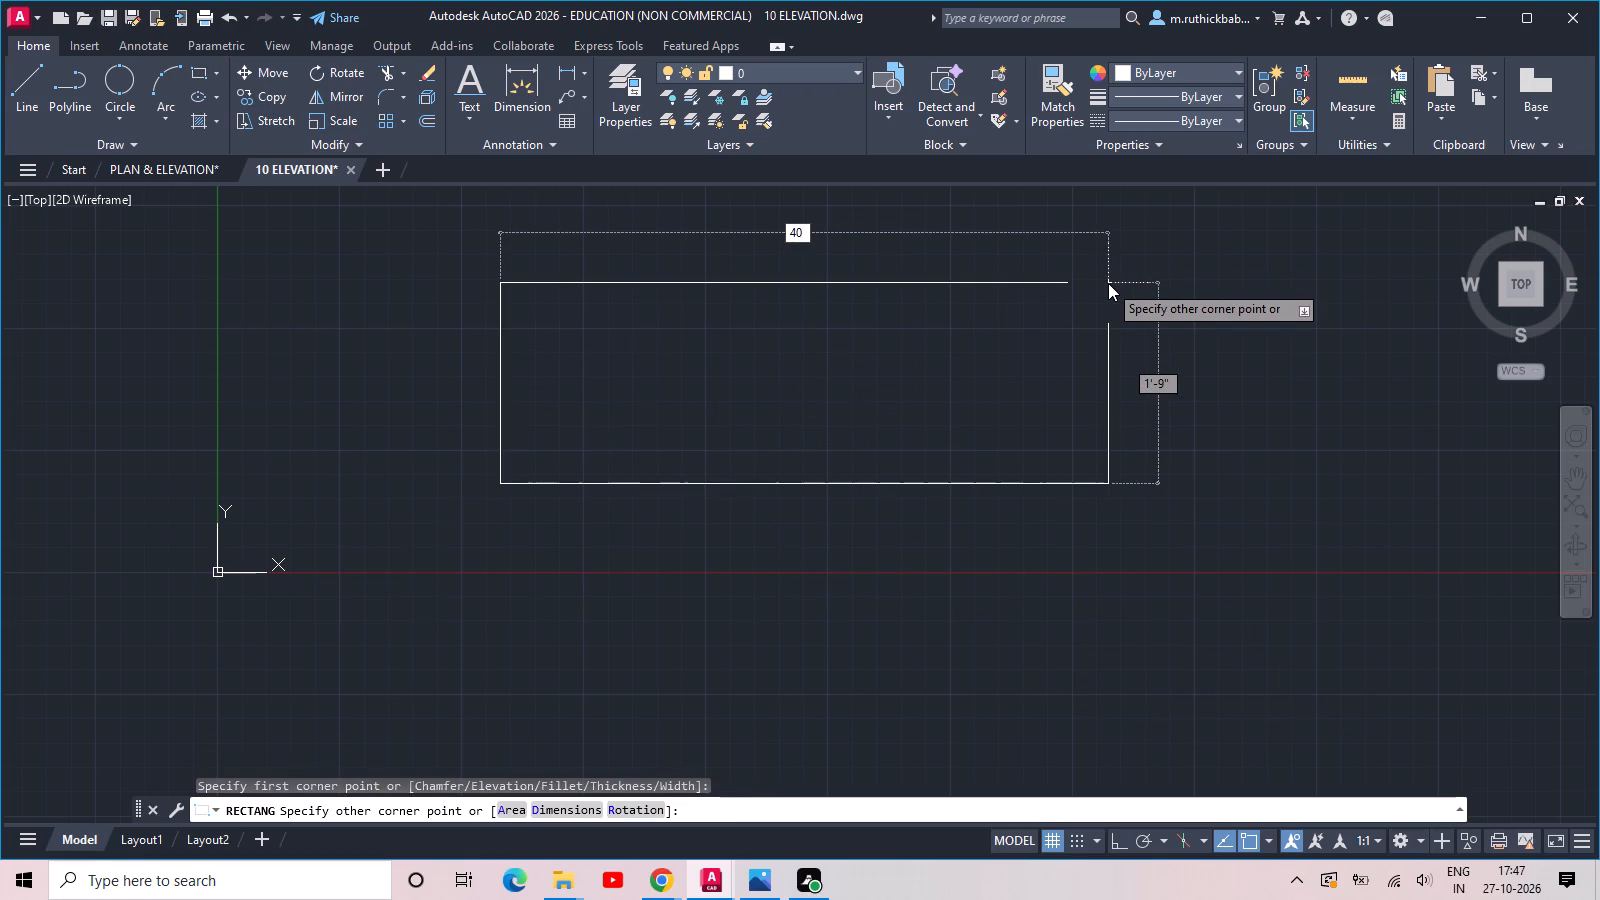
{"action": "key", "text": "apostrophe"}
{"action": "key", "text": "Tab"}
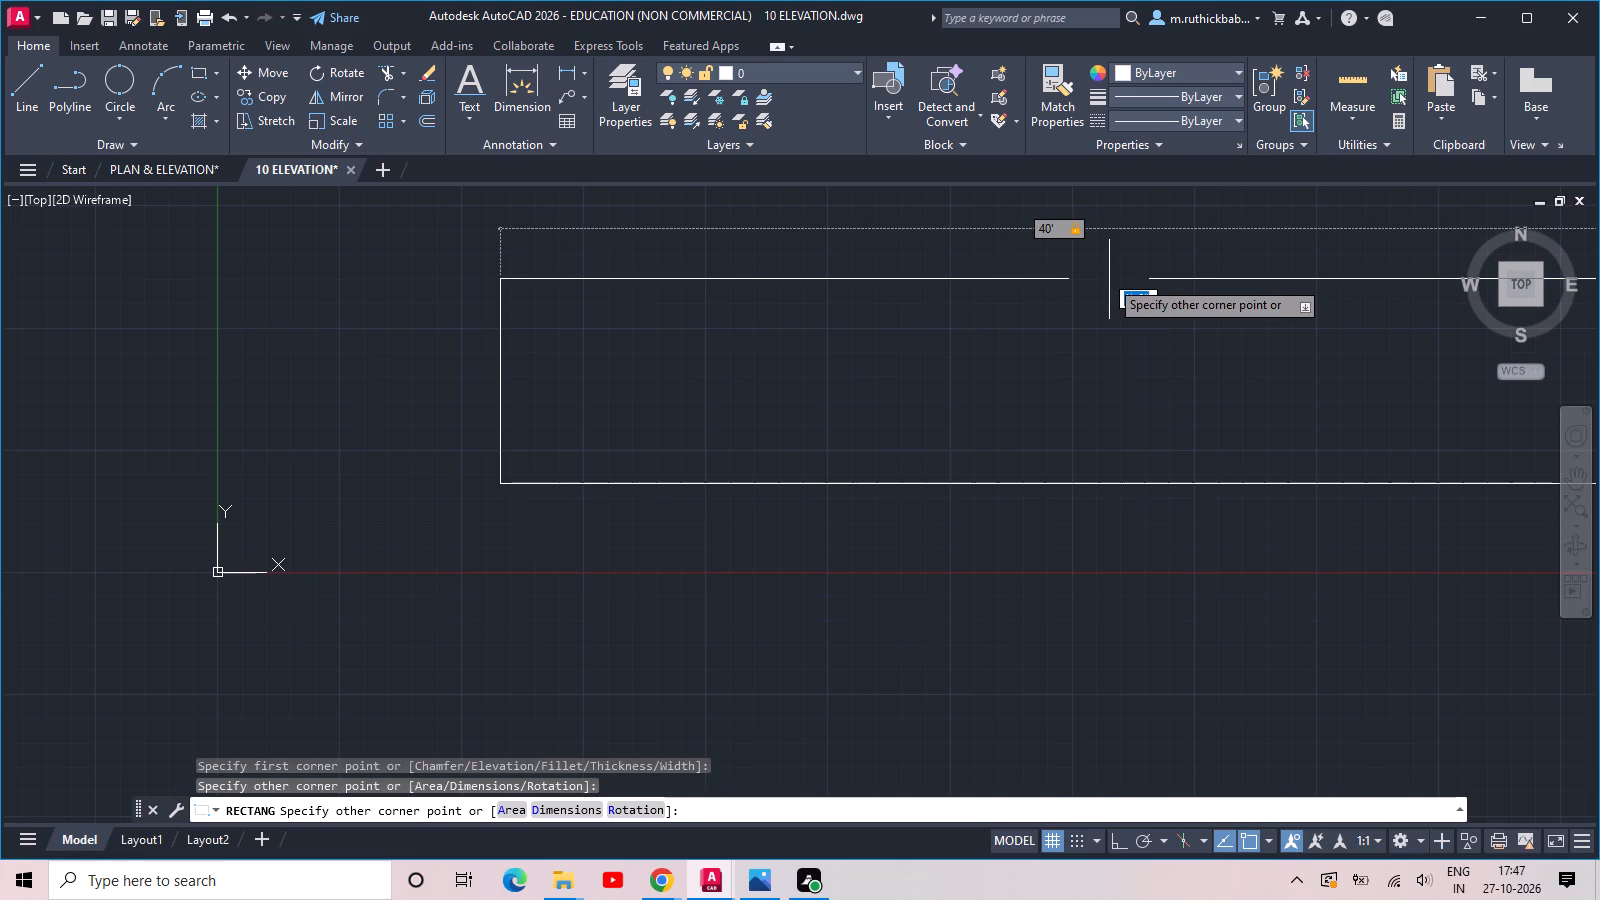
{"action": "key", "text": "1"}
{"action": "type", "text": "0'"}
{"action": "key", "text": "Return"}
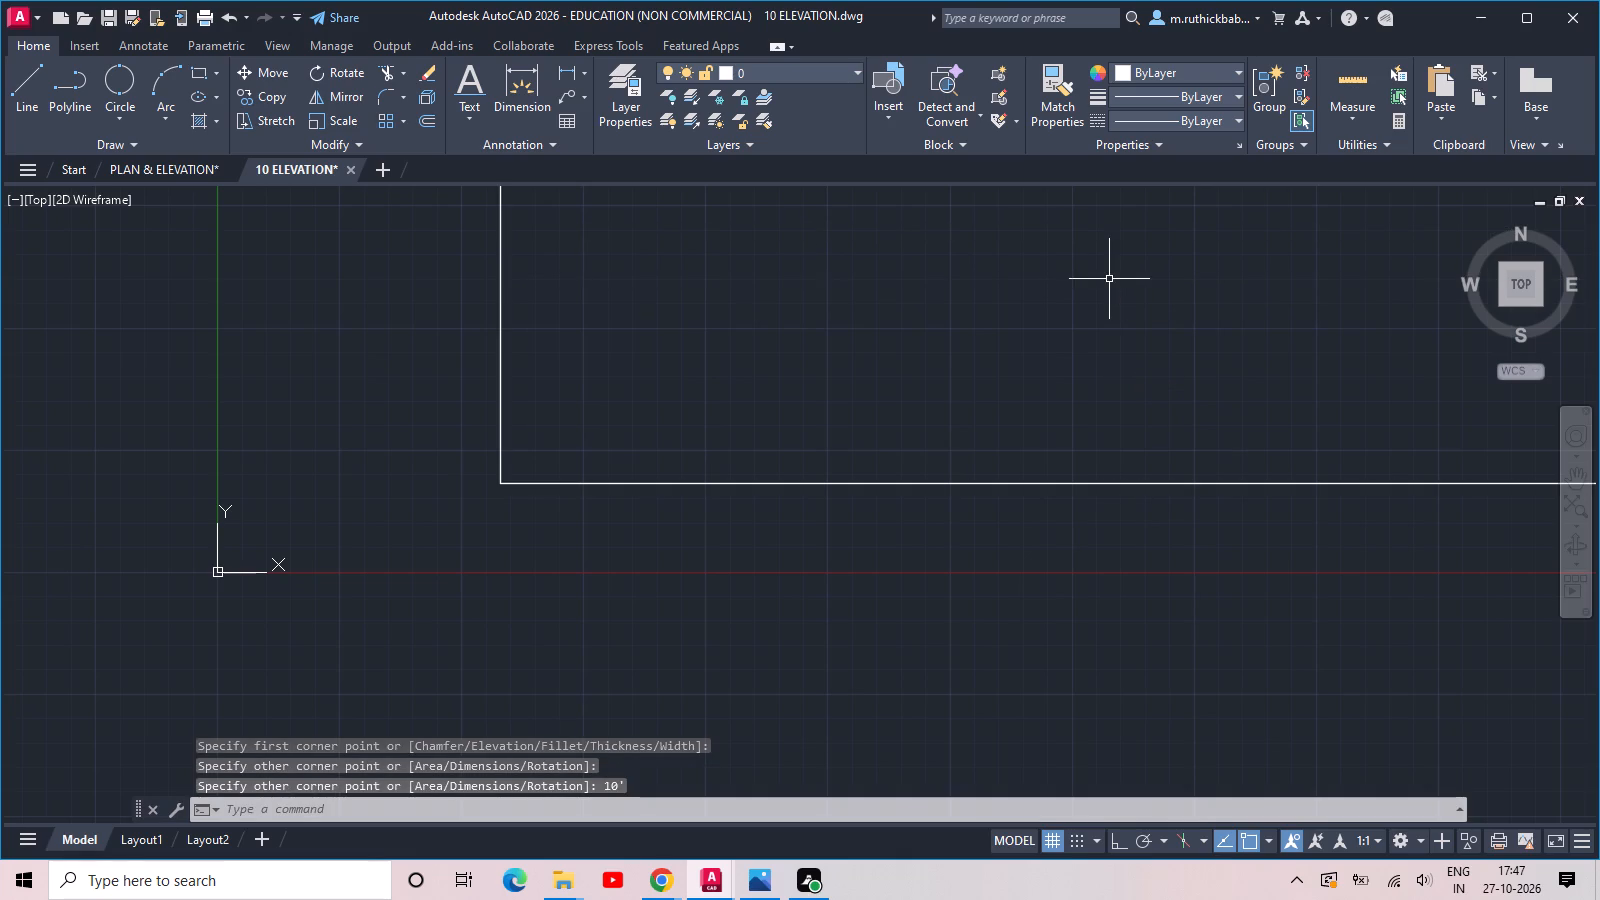
Select the 40' by 10' rectangle with a crossing window over its upper edge.
{"action": "scroll", "coordinate": [1158, 296], "scroll_direction": "down", "scroll_amount": 3}
{"action": "middle_click_drag", "start_coordinate": [1162, 301], "coordinate": [782, 502]}
{"action": "scroll", "coordinate": [836, 376], "scroll_direction": "down", "scroll_amount": 2}
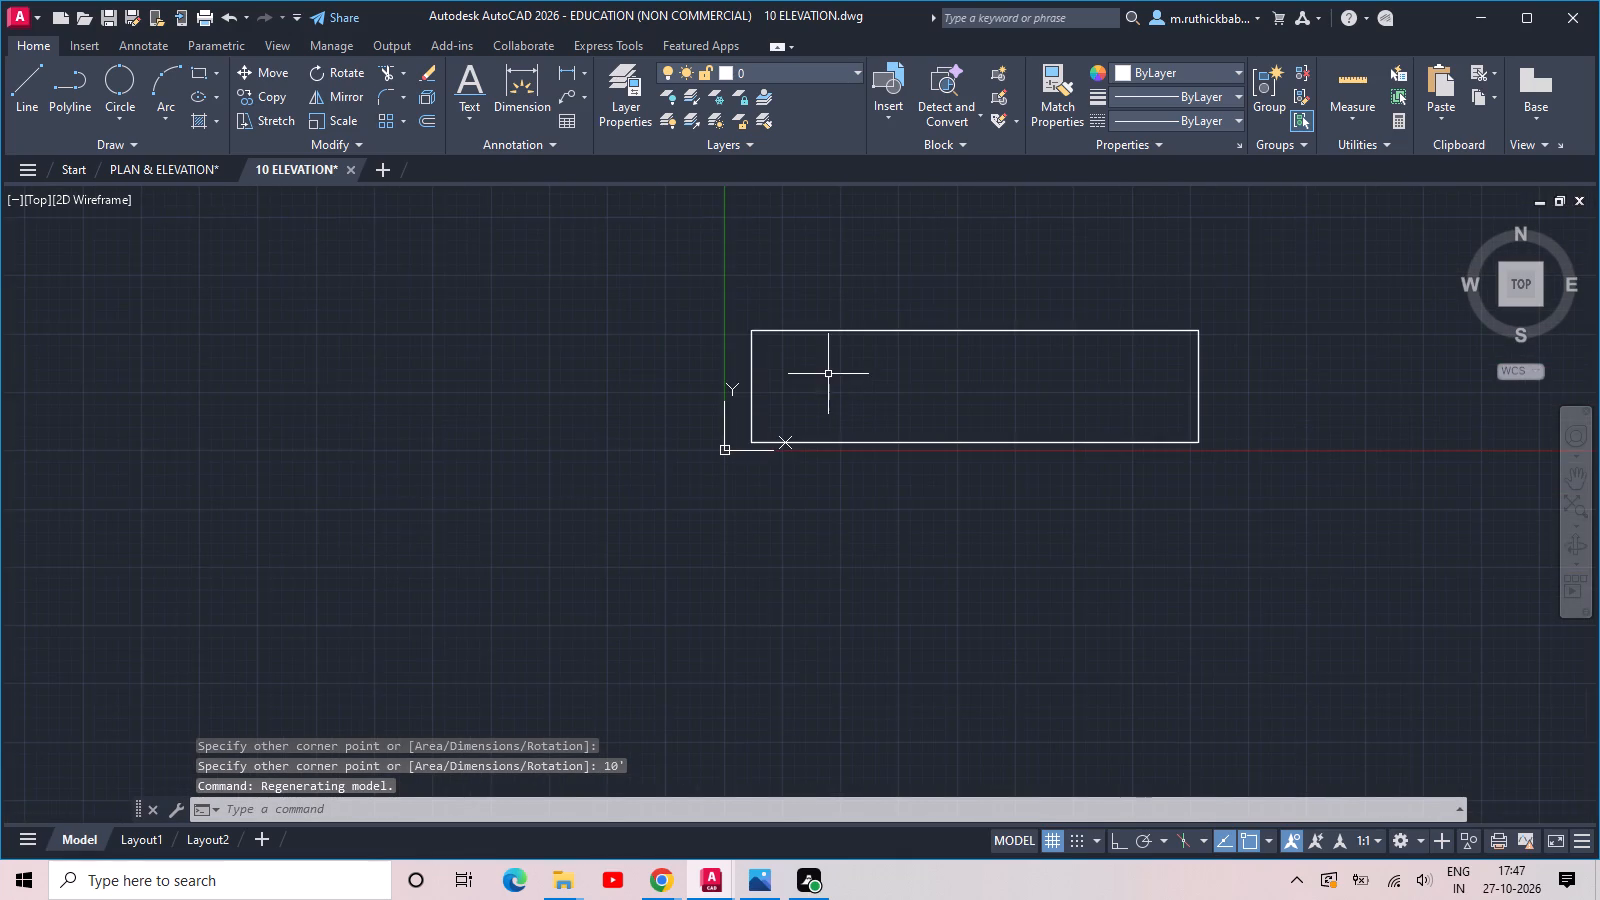
{"action": "scroll", "coordinate": [828, 374], "scroll_direction": "up", "scroll_amount": 1}
{"action": "left_click_drag", "start_coordinate": [855, 388], "coordinate": [853, 350]}
{"action": "left_click_drag", "start_coordinate": [802, 153], "coordinate": [796, 166]}
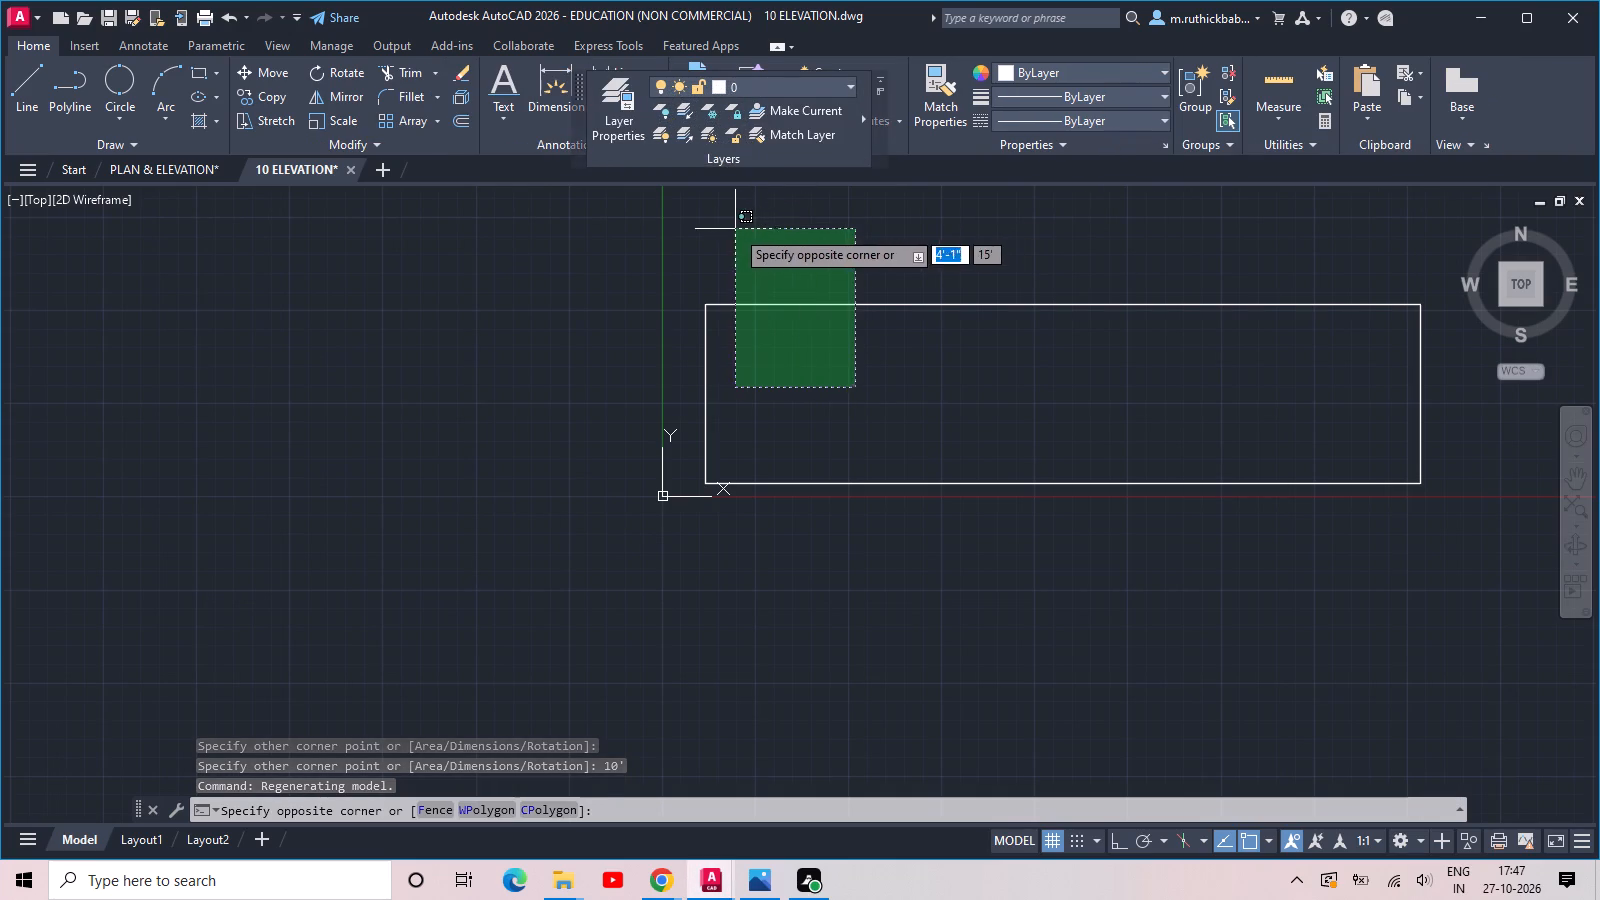
{"action": "left_click", "coordinate": [735, 229]}
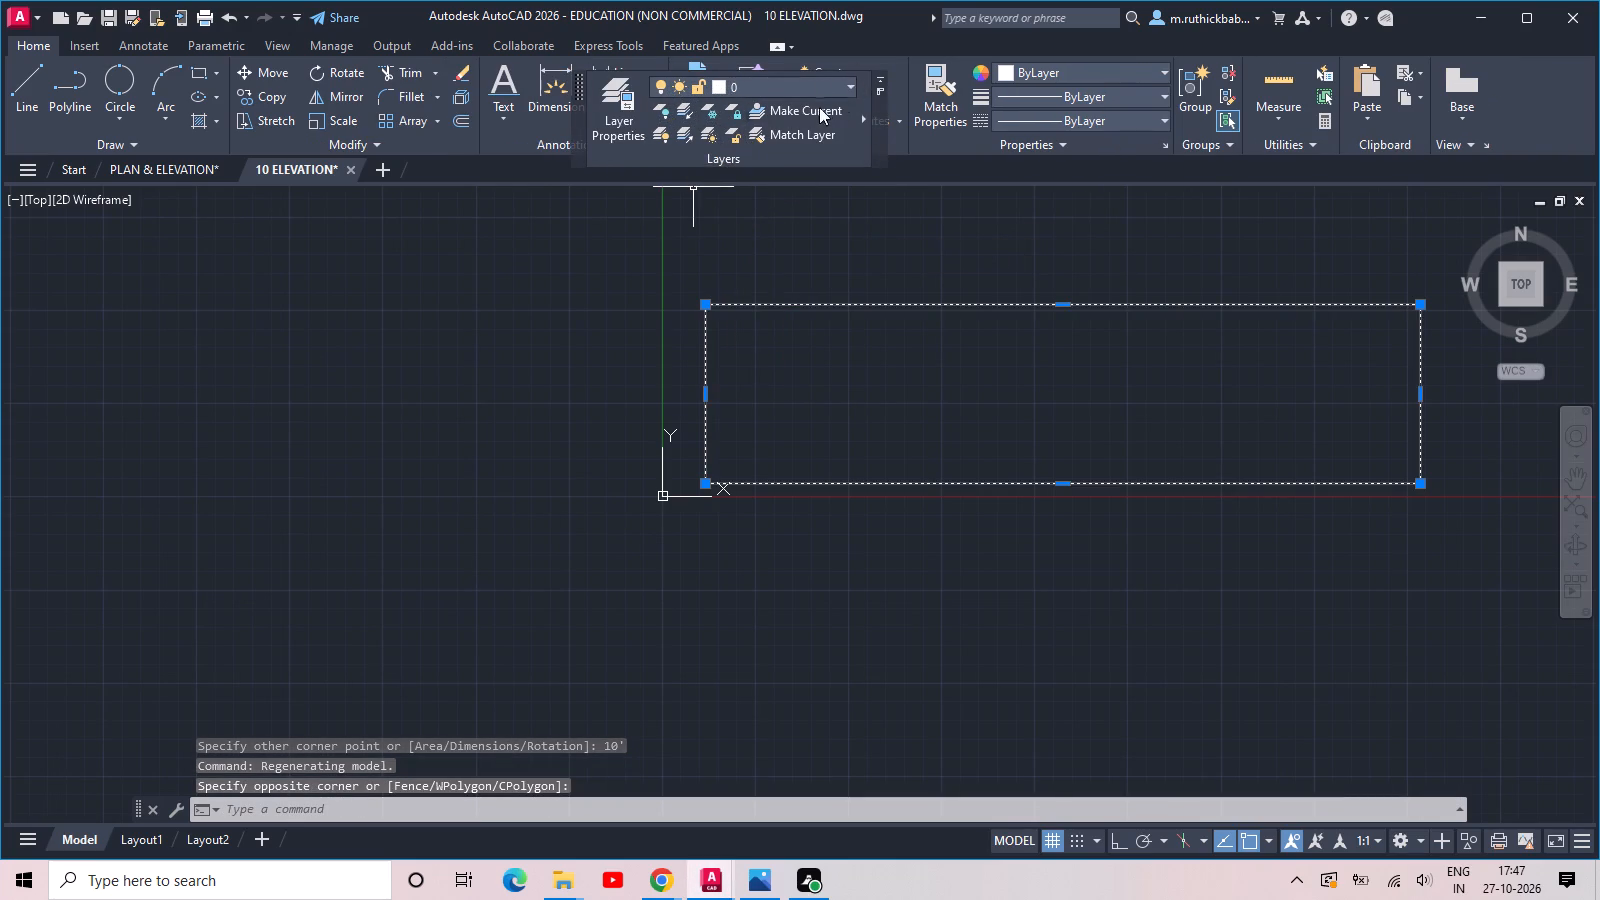
Dock the floating Layers panel back into the ribbon between Annotation and Block.
{"action": "left_click_drag", "start_coordinate": [877, 85], "coordinate": [932, 81]}
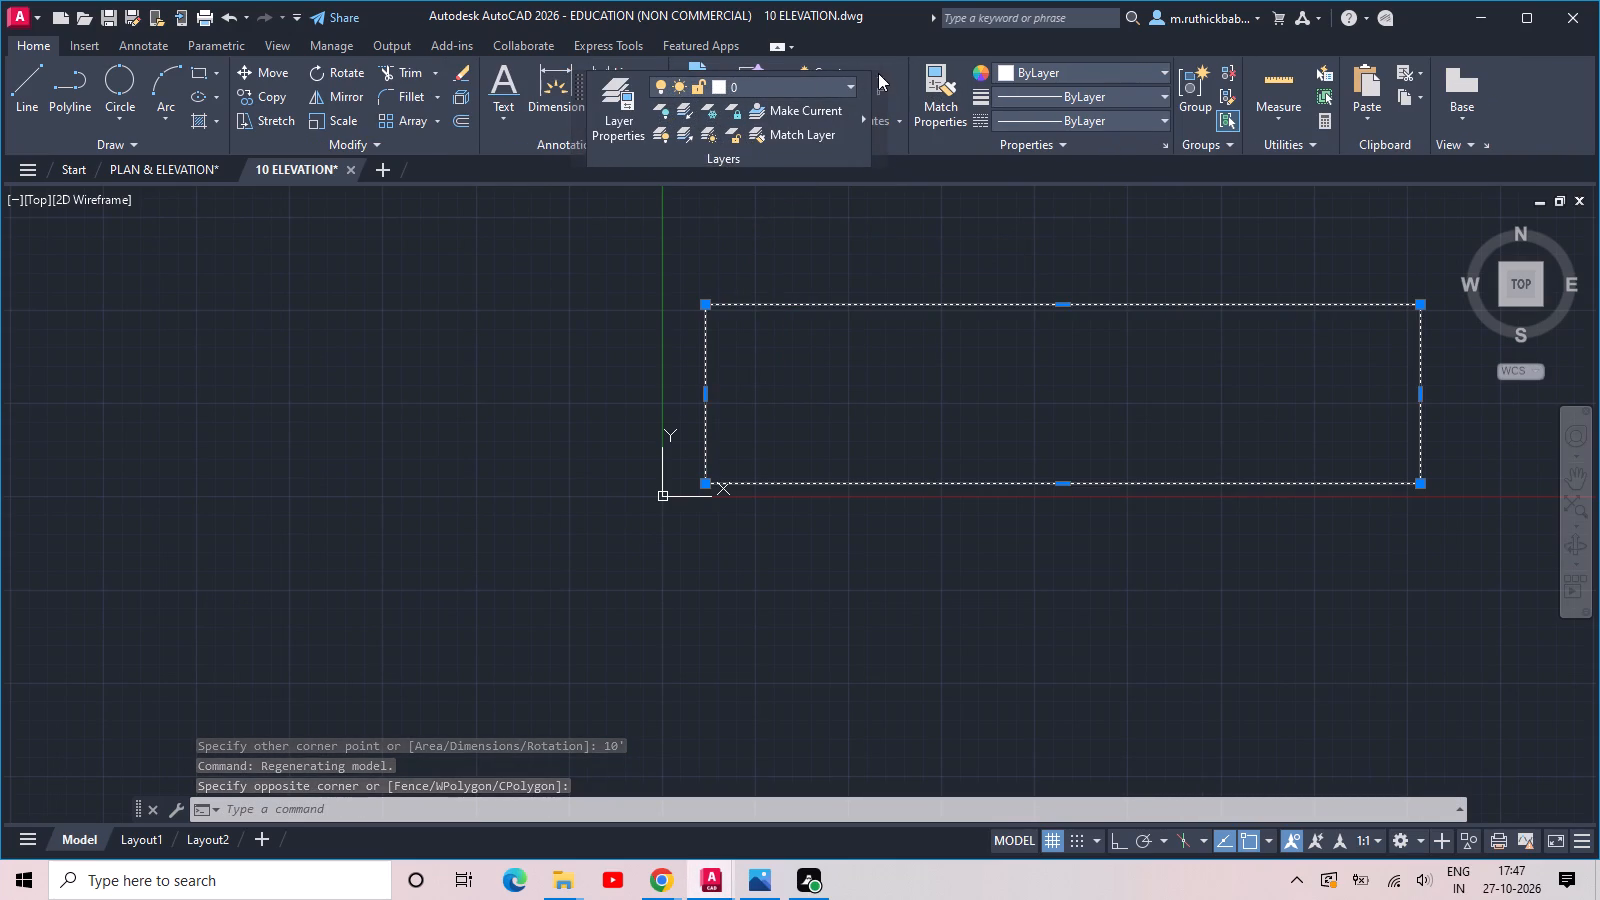
{"action": "left_click_drag", "start_coordinate": [878, 73], "coordinate": [923, 61]}
{"action": "left_click_drag", "start_coordinate": [580, 92], "coordinate": [629, 74]}
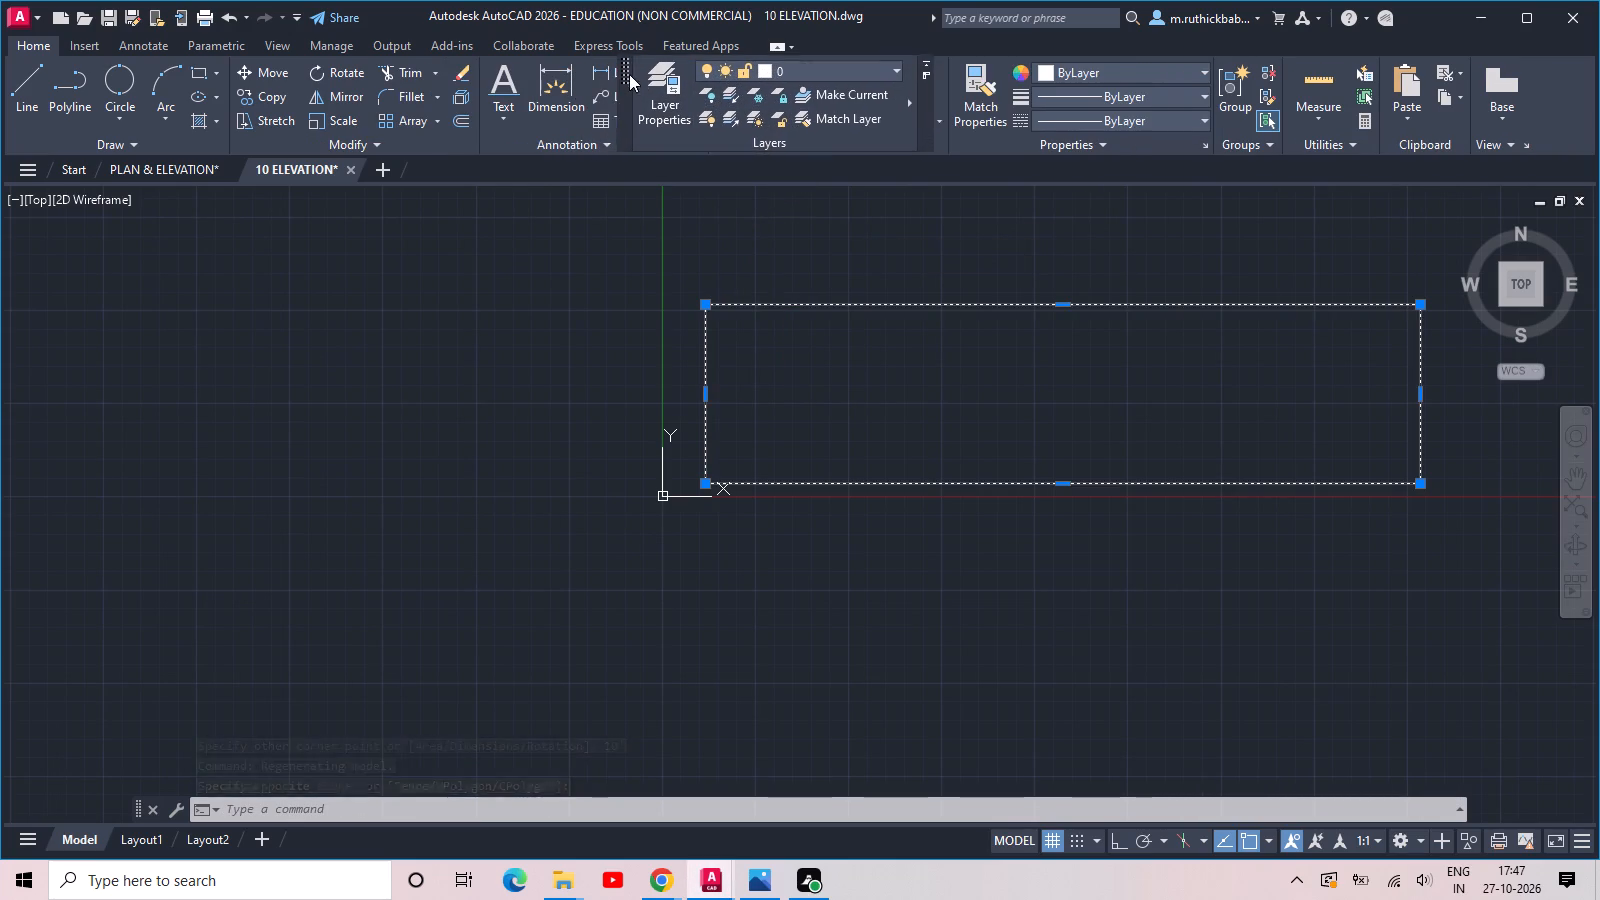
{"action": "left_click_drag", "start_coordinate": [629, 74], "coordinate": [653, 77]}
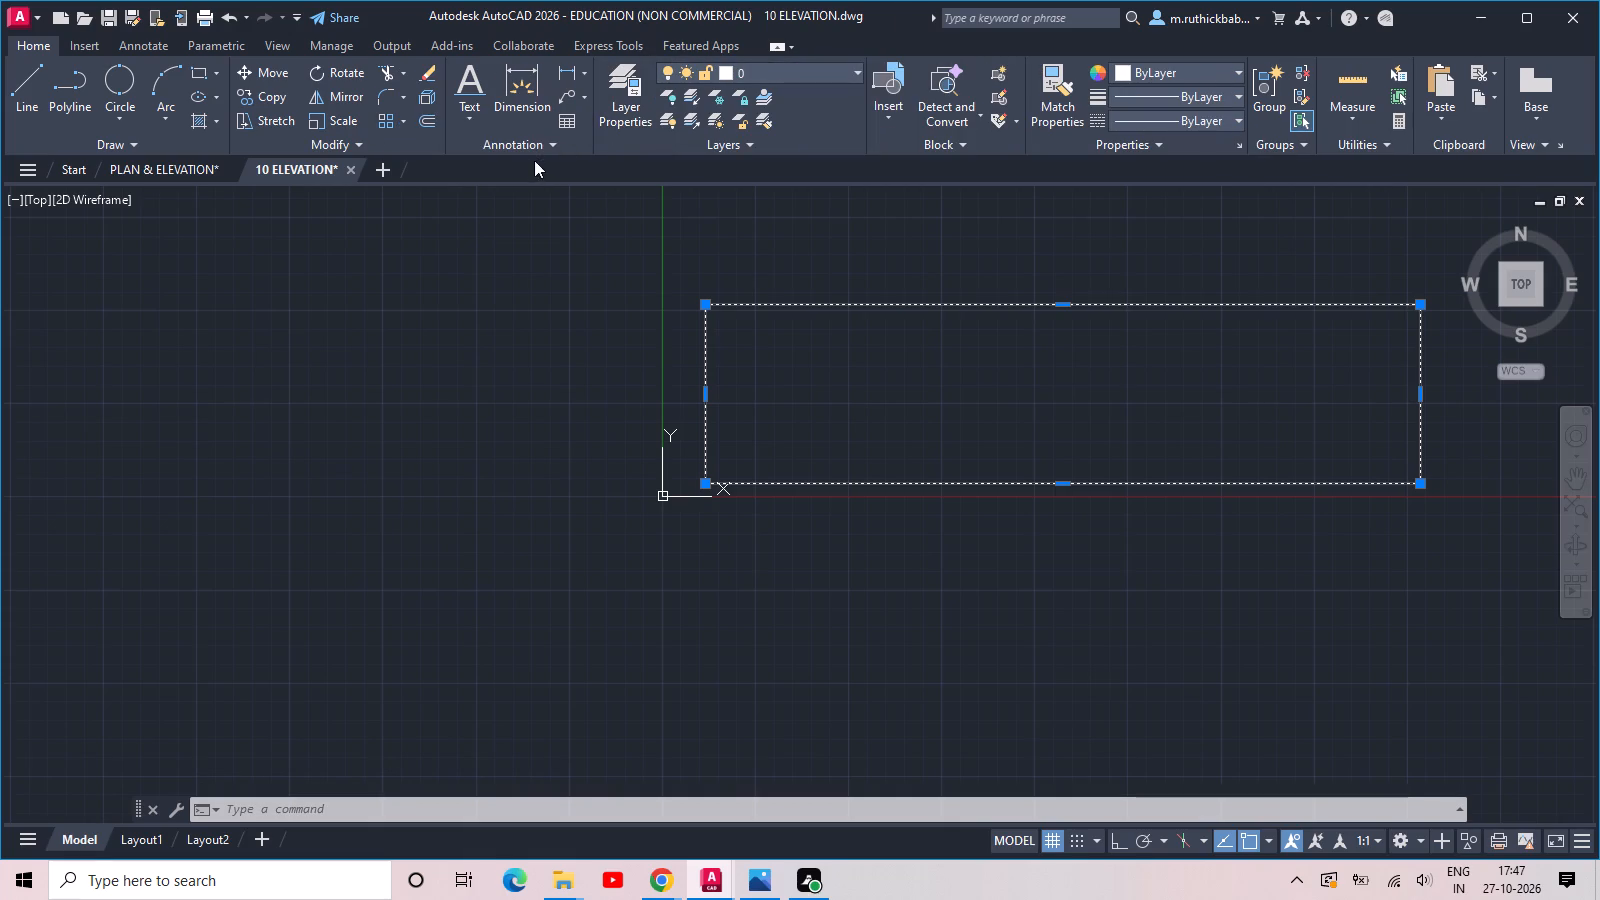
Explode the selected 40' by 10' rectangle into separate lines.
{"action": "type", "text": "X"}
{"action": "key", "text": "space"}
Offset the left and right edges of the exploded rectangle inward by 24 inches.
{"action": "key", "text": "o"}
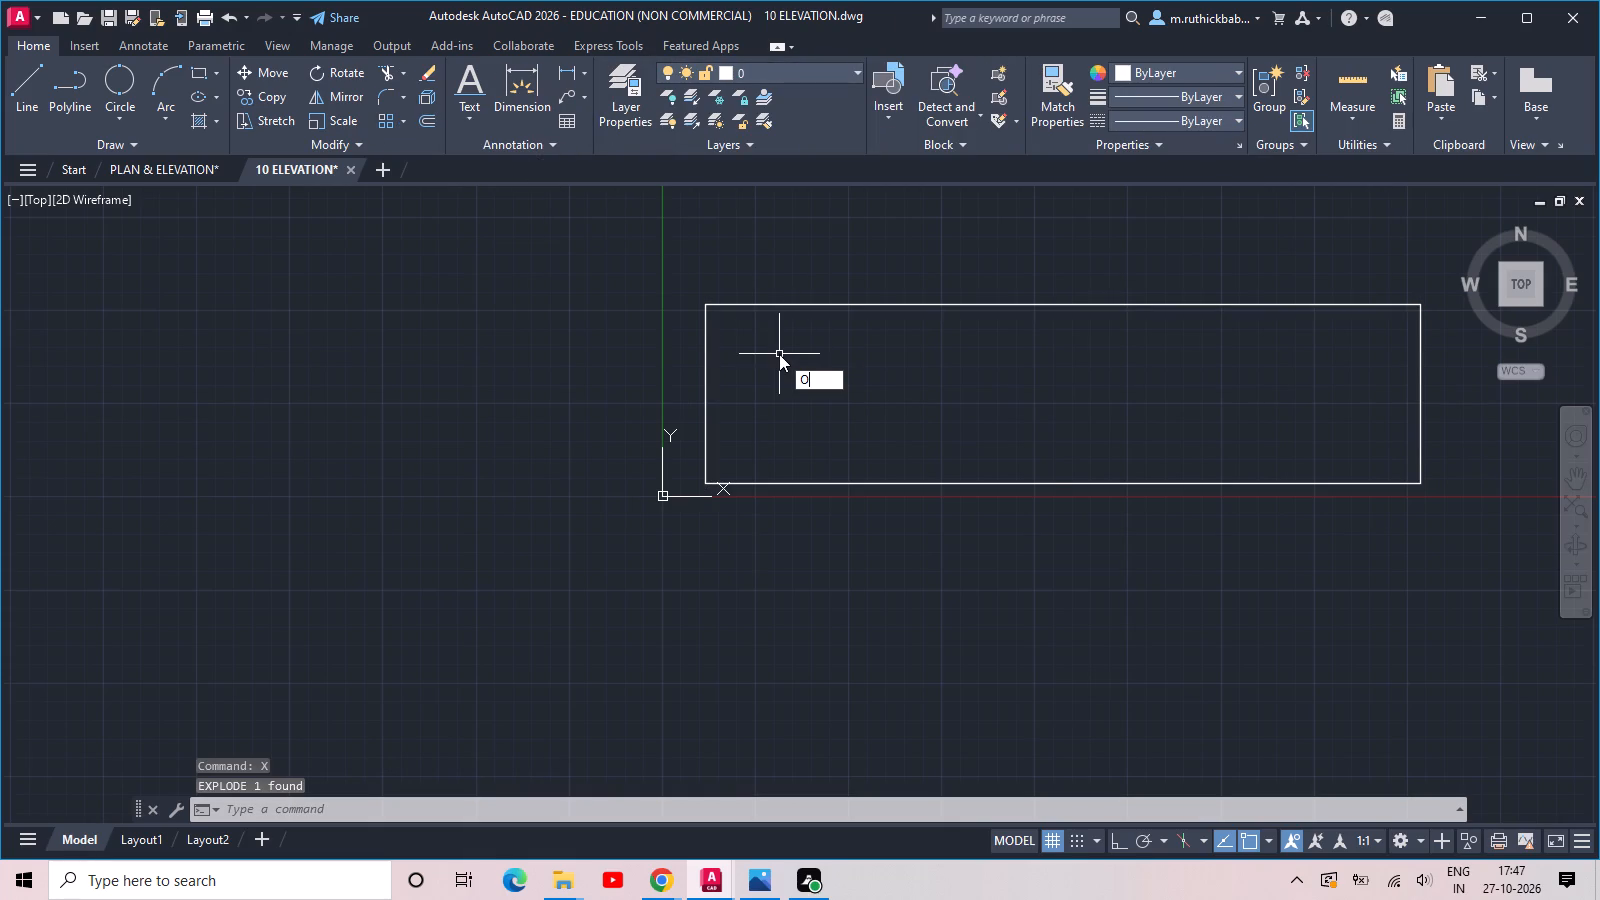
{"action": "type", "text": "FF"}
{"action": "key", "text": "space"}
{"action": "key", "text": "2"}
{"action": "key", "text": "4"}
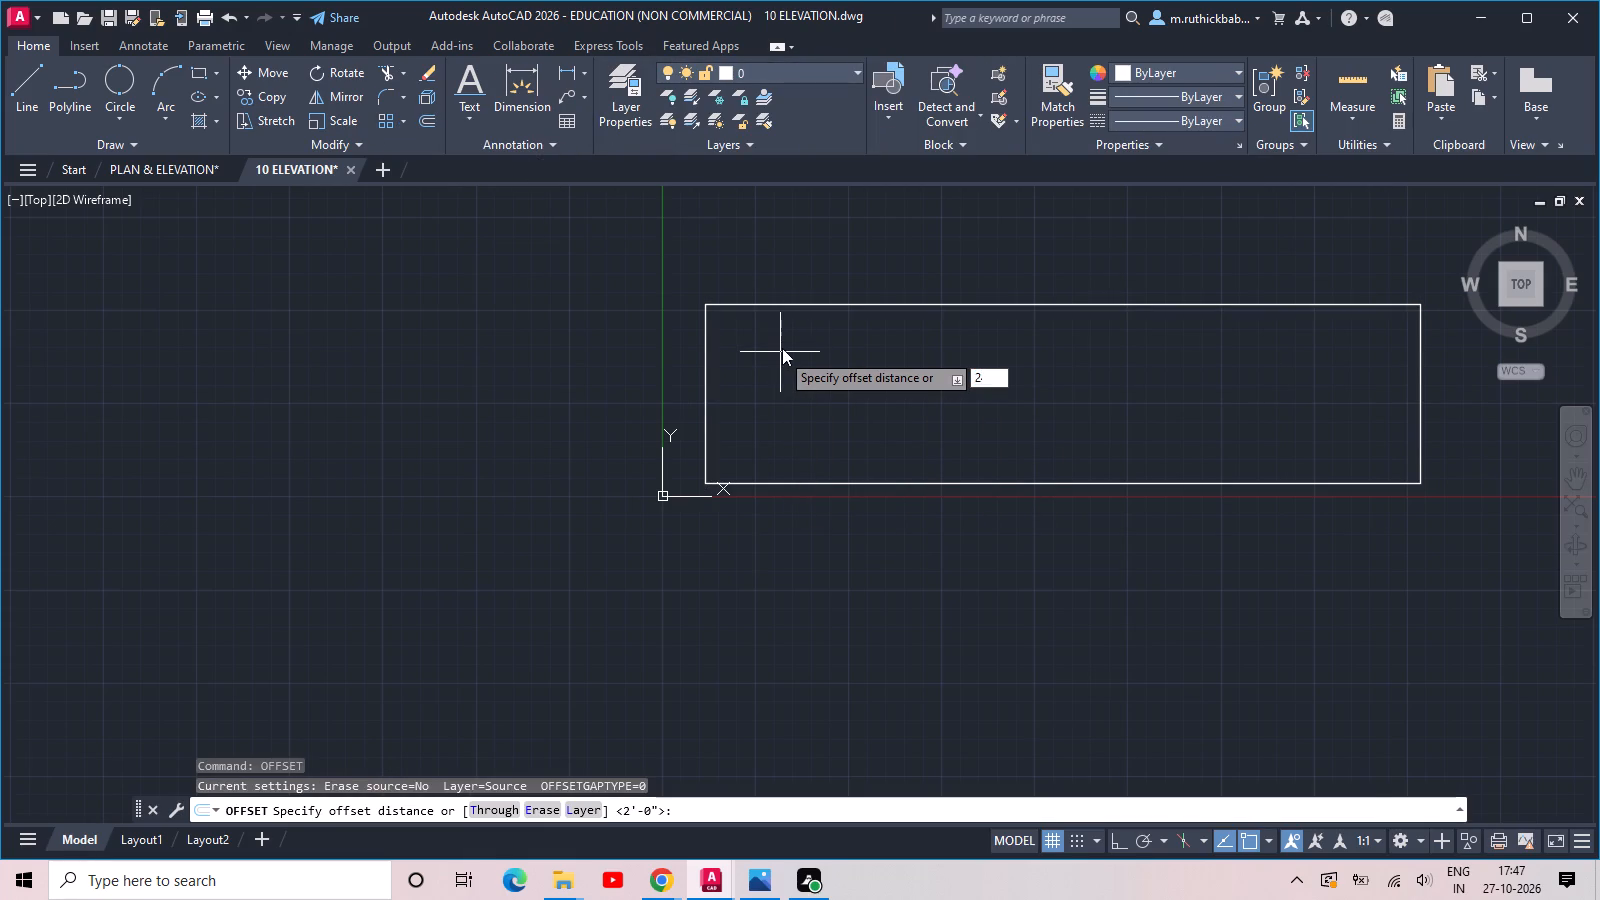
{"action": "key", "text": "space"}
{"action": "left_click", "coordinate": [702, 379]}
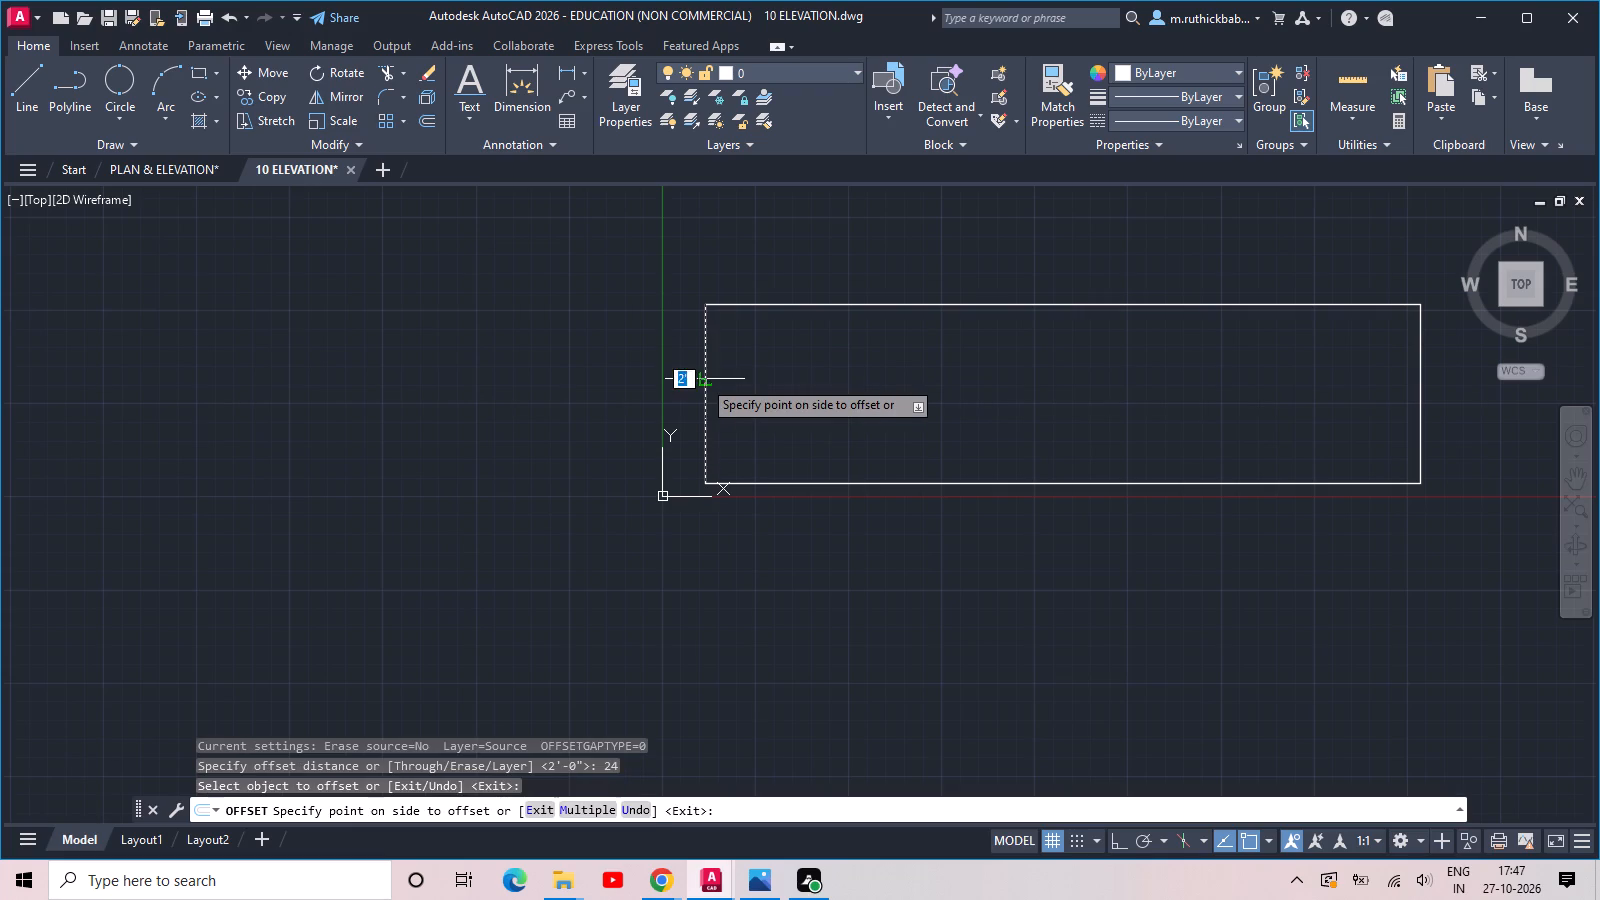
{"action": "left_click", "coordinate": [758, 372]}
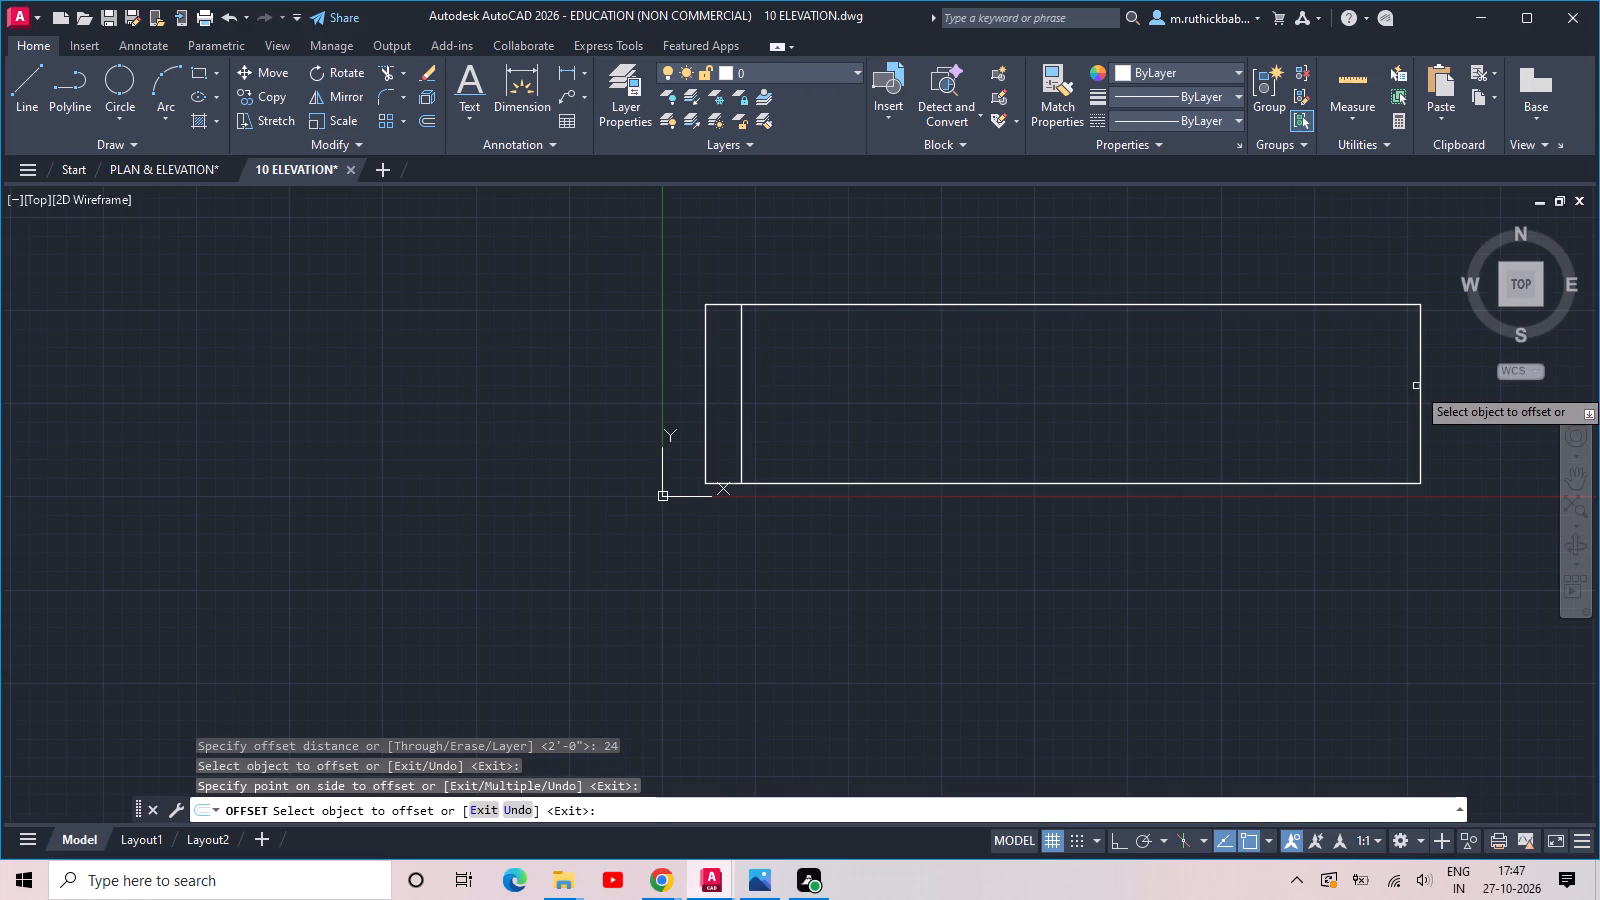
{"action": "left_click", "coordinate": [1420, 381]}
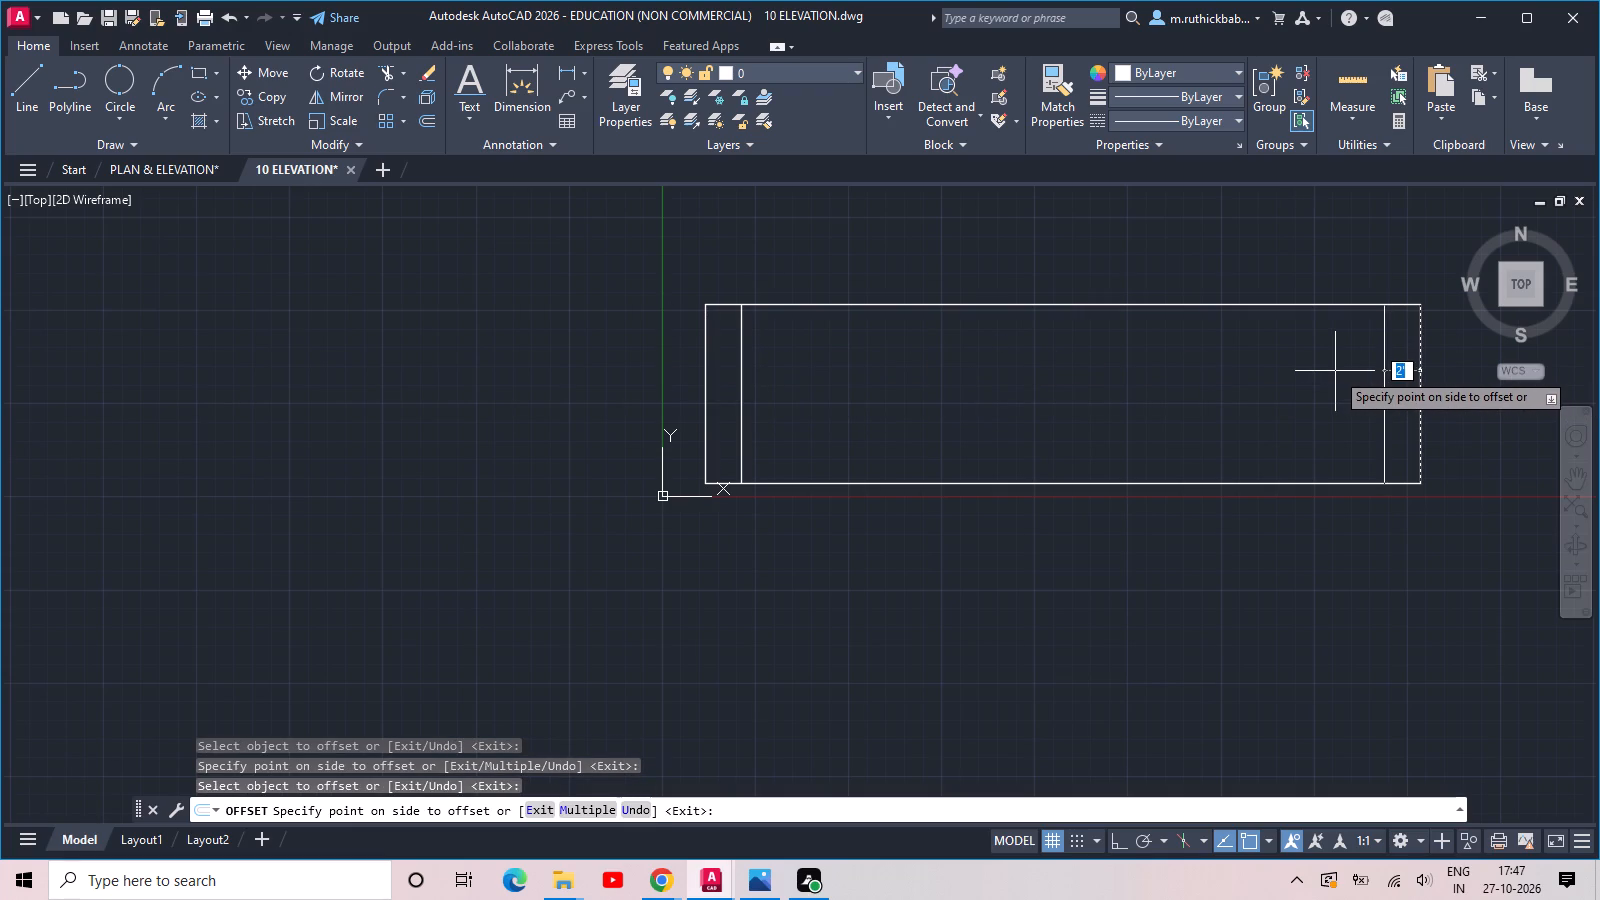
{"action": "left_click_drag", "start_coordinate": [1335, 371], "coordinate": [1319, 372]}
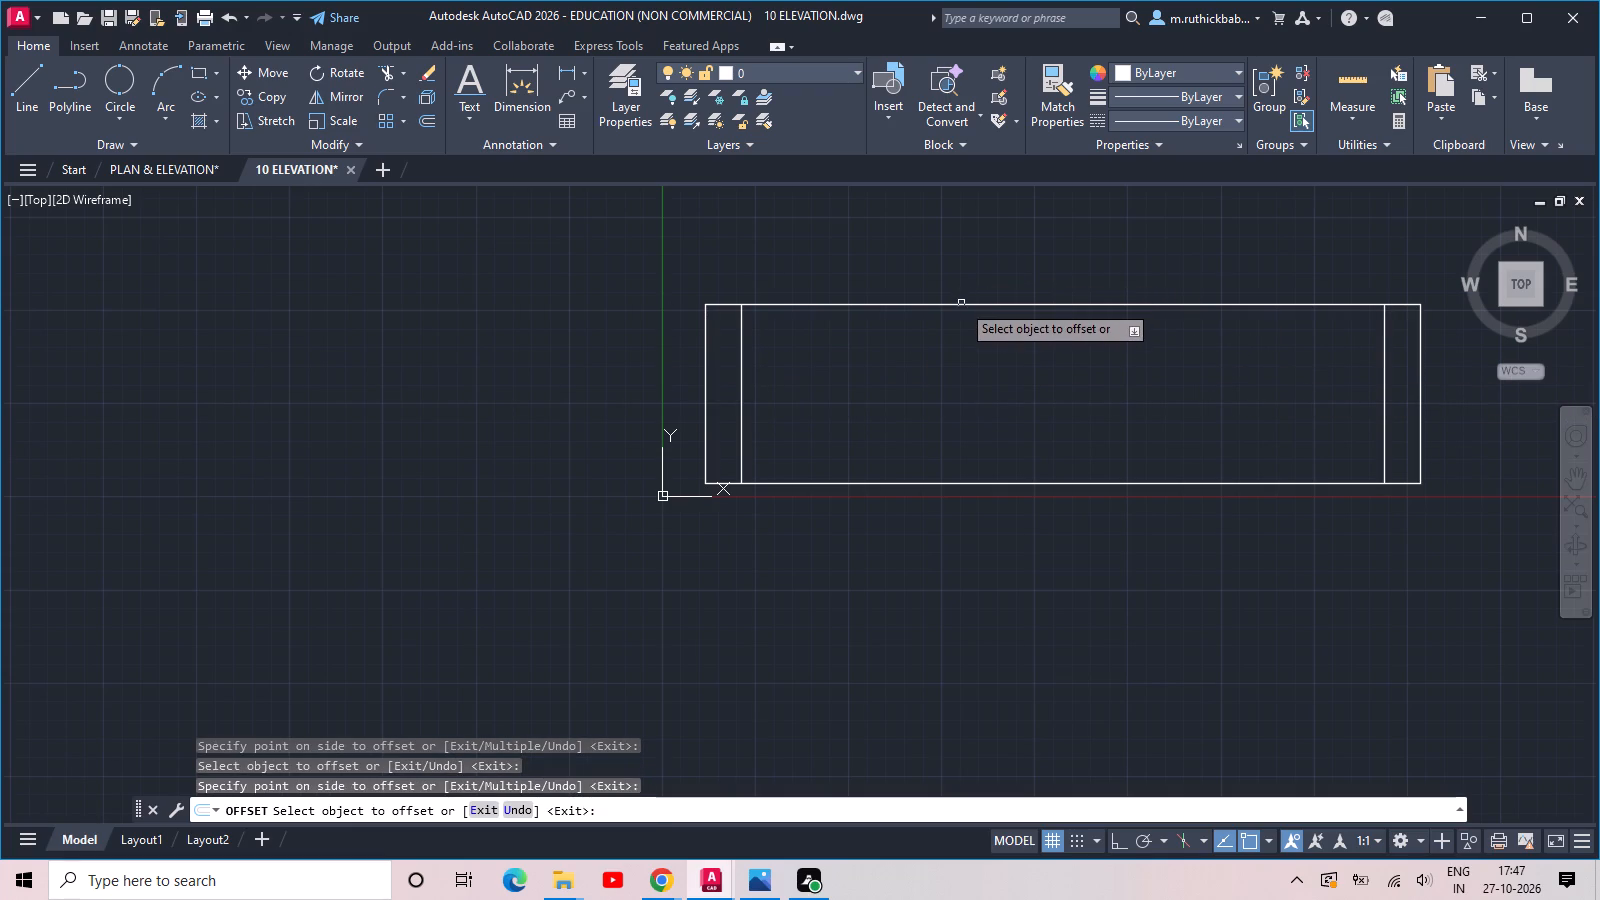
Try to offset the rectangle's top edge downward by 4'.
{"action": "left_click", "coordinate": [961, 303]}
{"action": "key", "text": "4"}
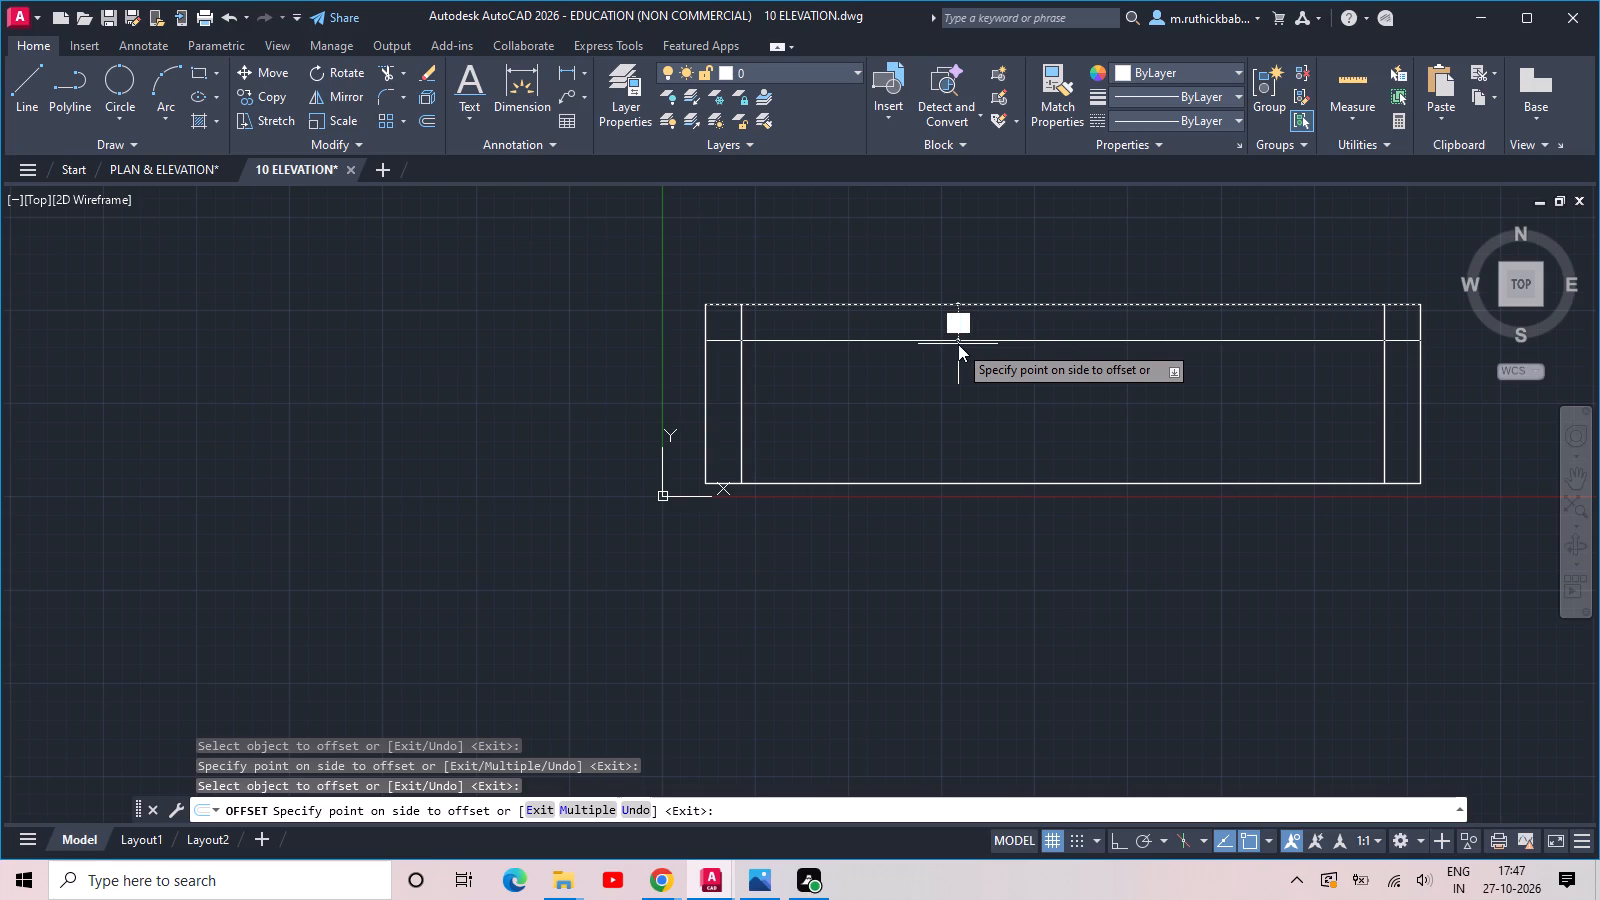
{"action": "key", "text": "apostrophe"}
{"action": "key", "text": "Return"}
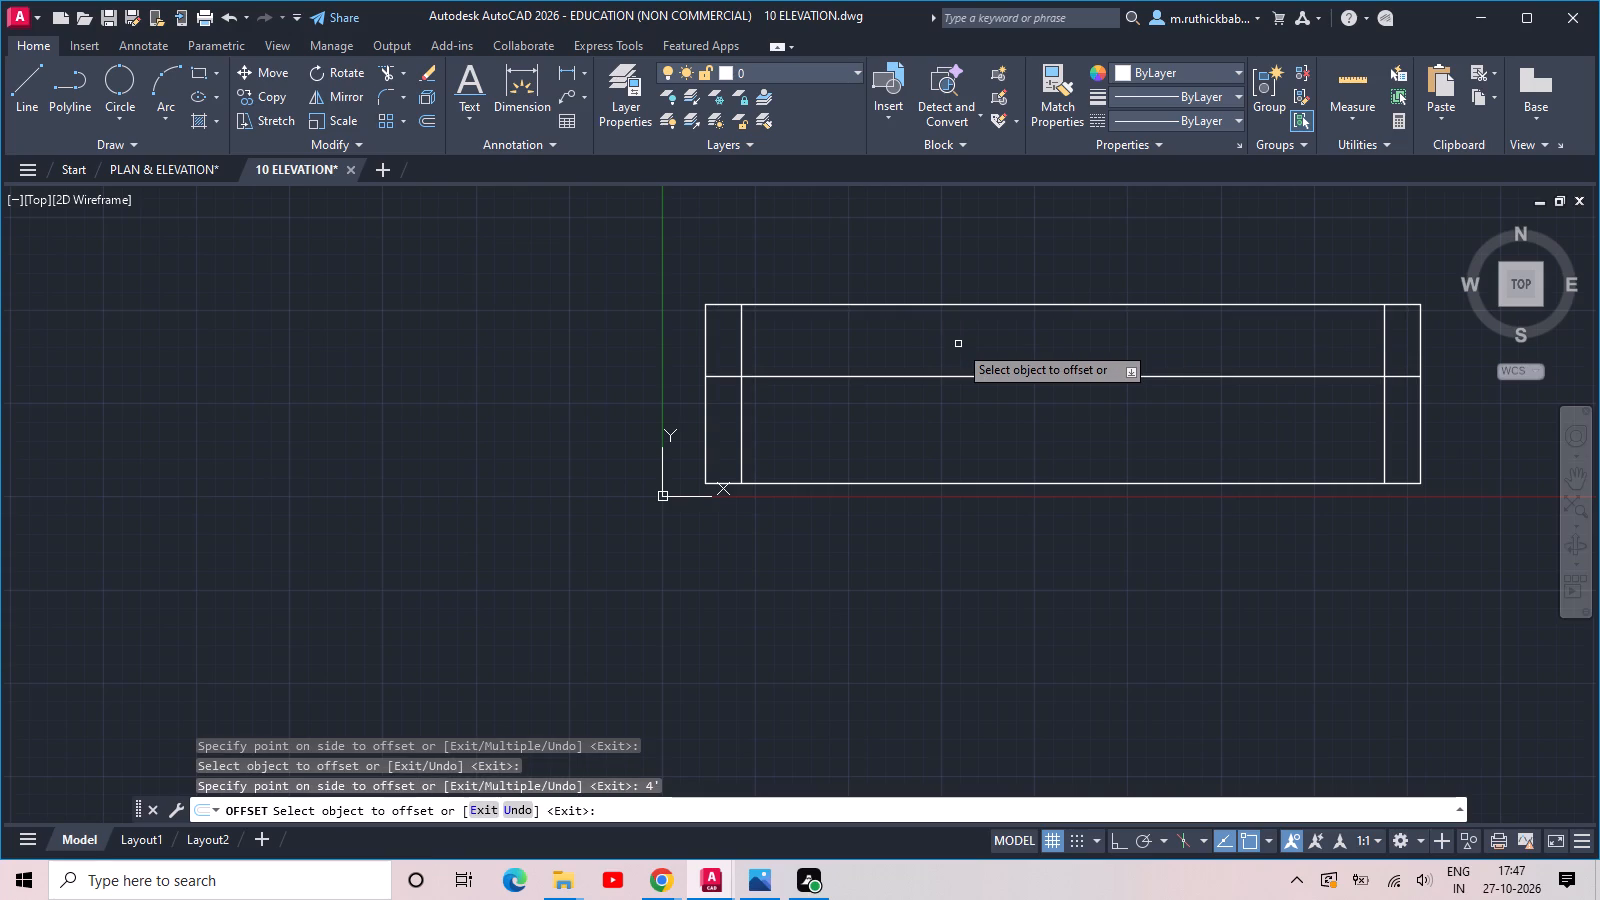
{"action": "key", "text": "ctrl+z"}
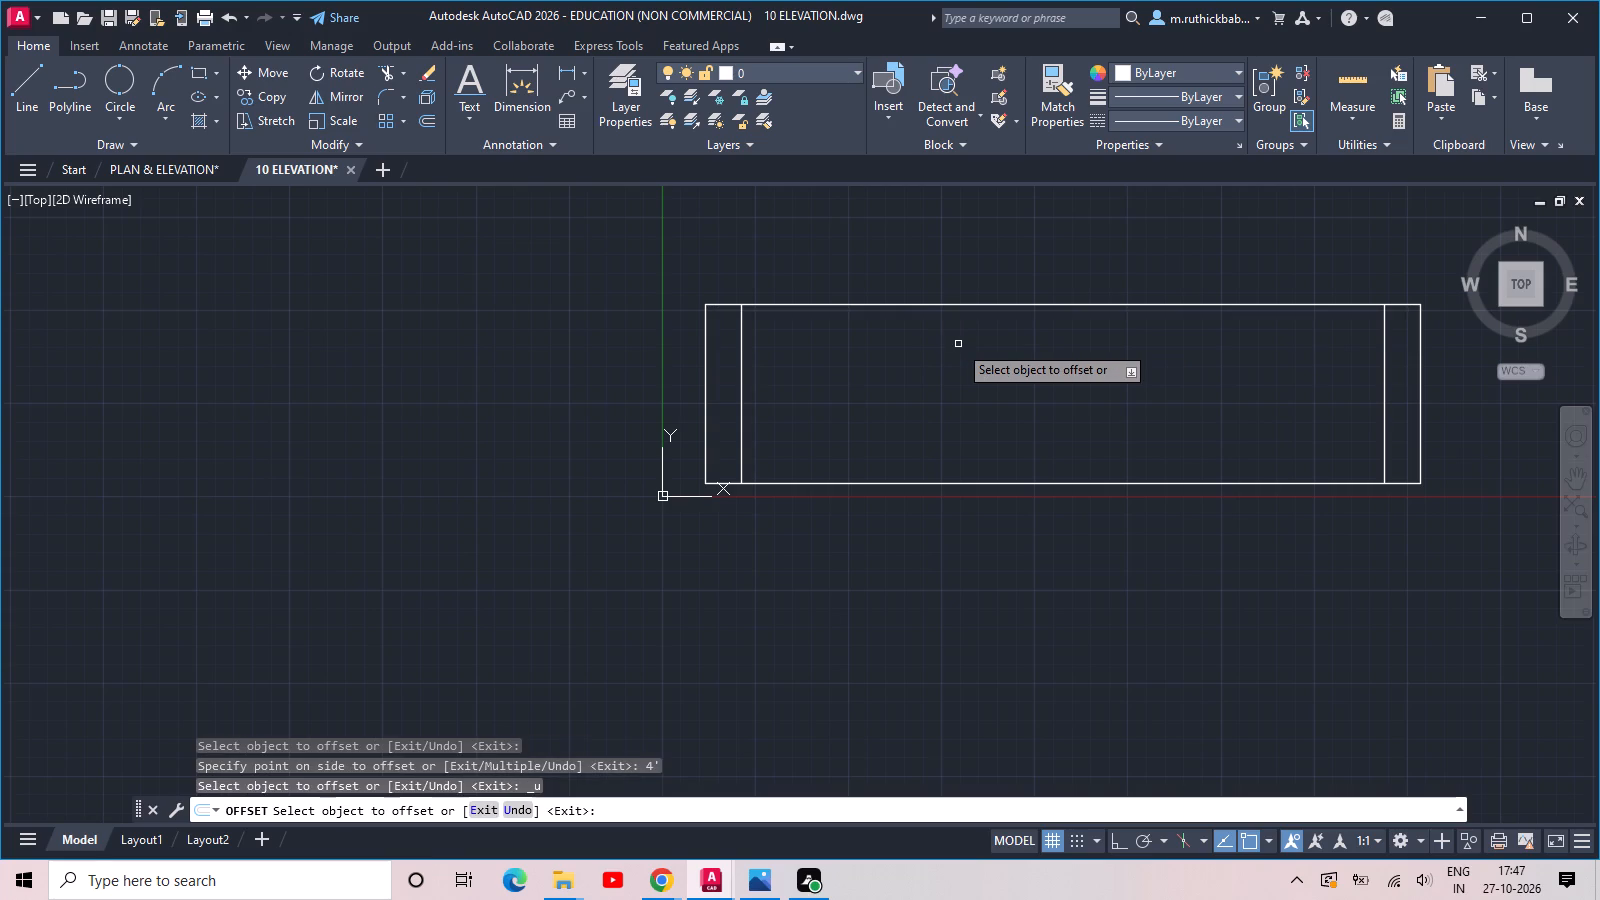
Offset the rectangle's top edge downward by 36 inches.
{"action": "left_click", "coordinate": [923, 304]}
{"action": "type", "text": "36"}
{"action": "key", "text": "space"}
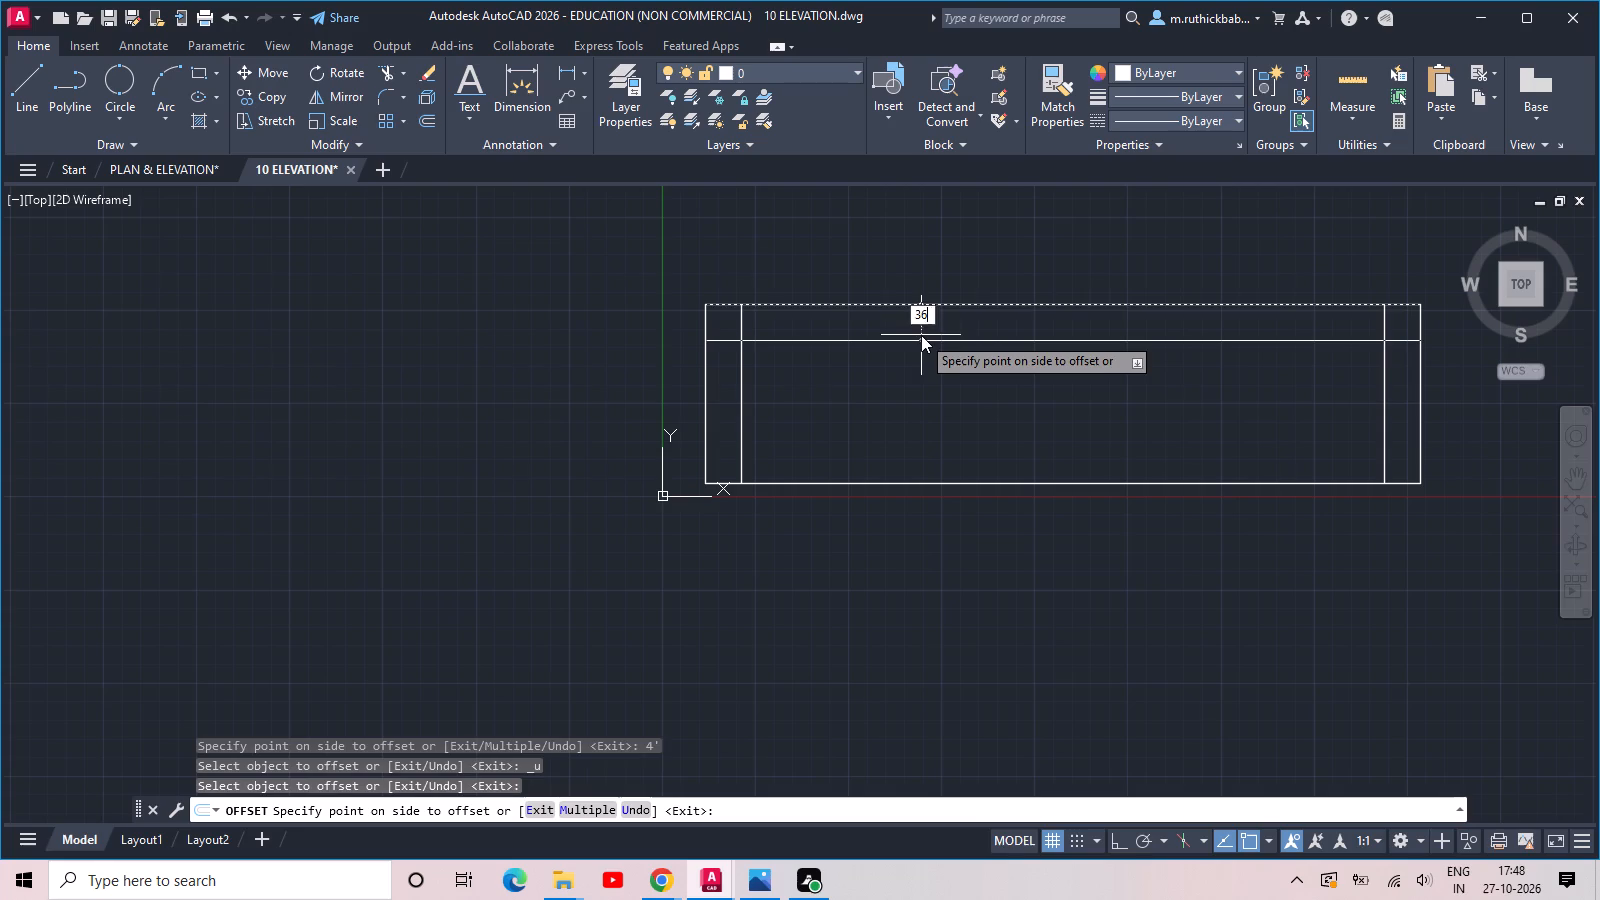
{"action": "key", "text": "Escape"}
Trim the overlapping line ends at both upper corners of the inner outline so it forms clean corners.
{"action": "type", "text": "TR"}
{"action": "key", "text": "space"}
{"action": "key", "text": "space"}
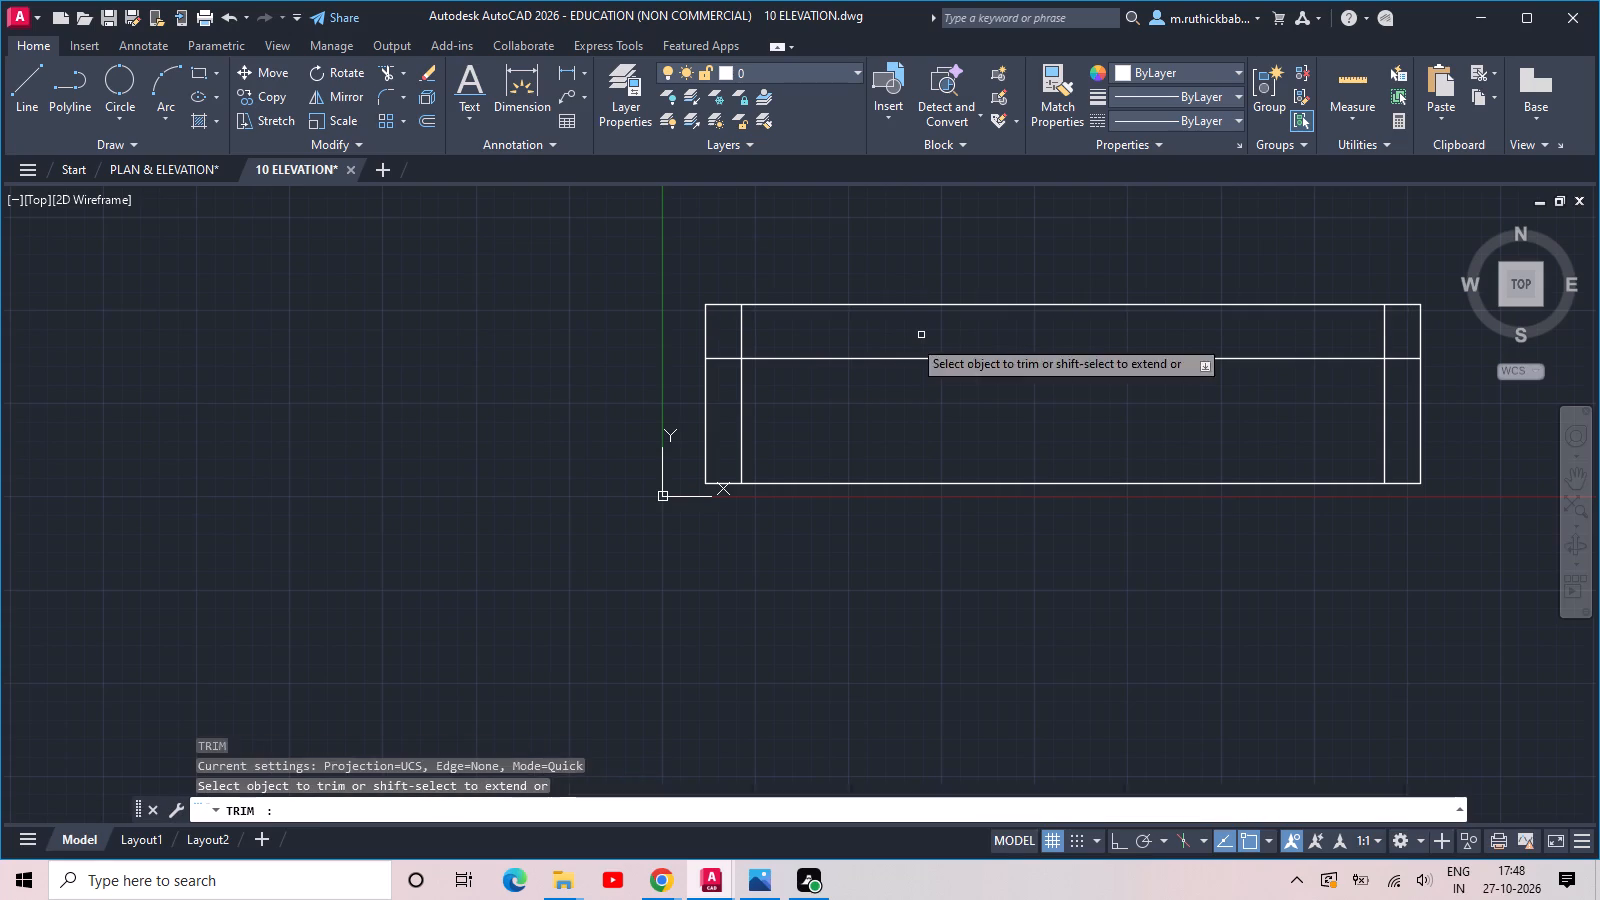
{"action": "left_click", "coordinate": [726, 368]}
{"action": "left_click", "coordinate": [762, 318]}
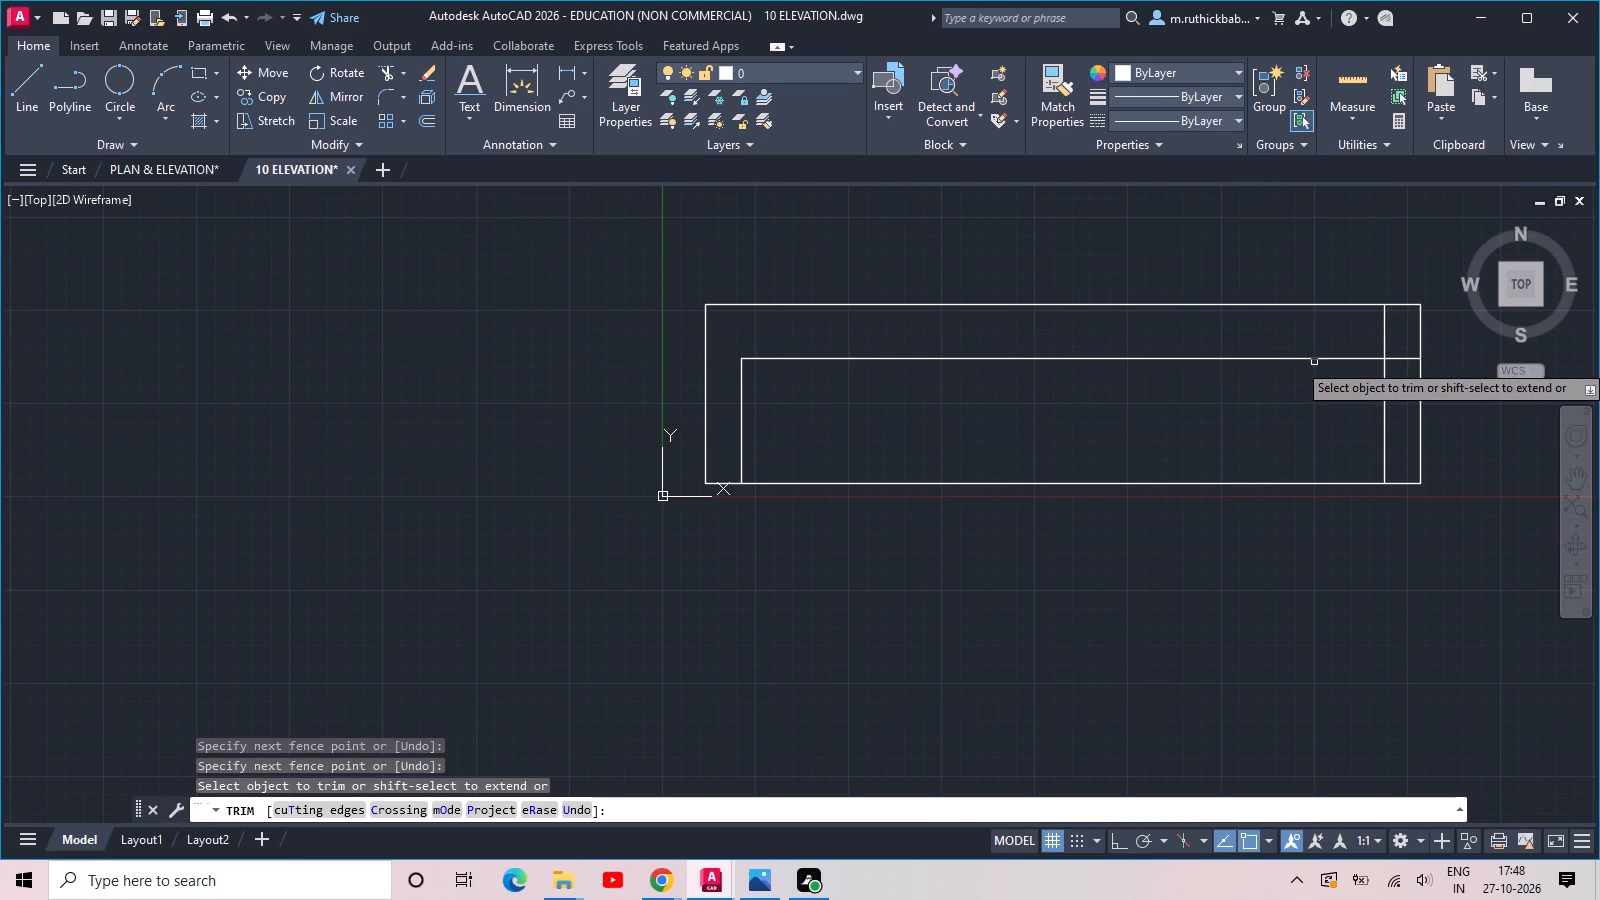
{"action": "left_click", "coordinate": [1413, 369]}
{"action": "left_click", "coordinate": [1373, 324]}
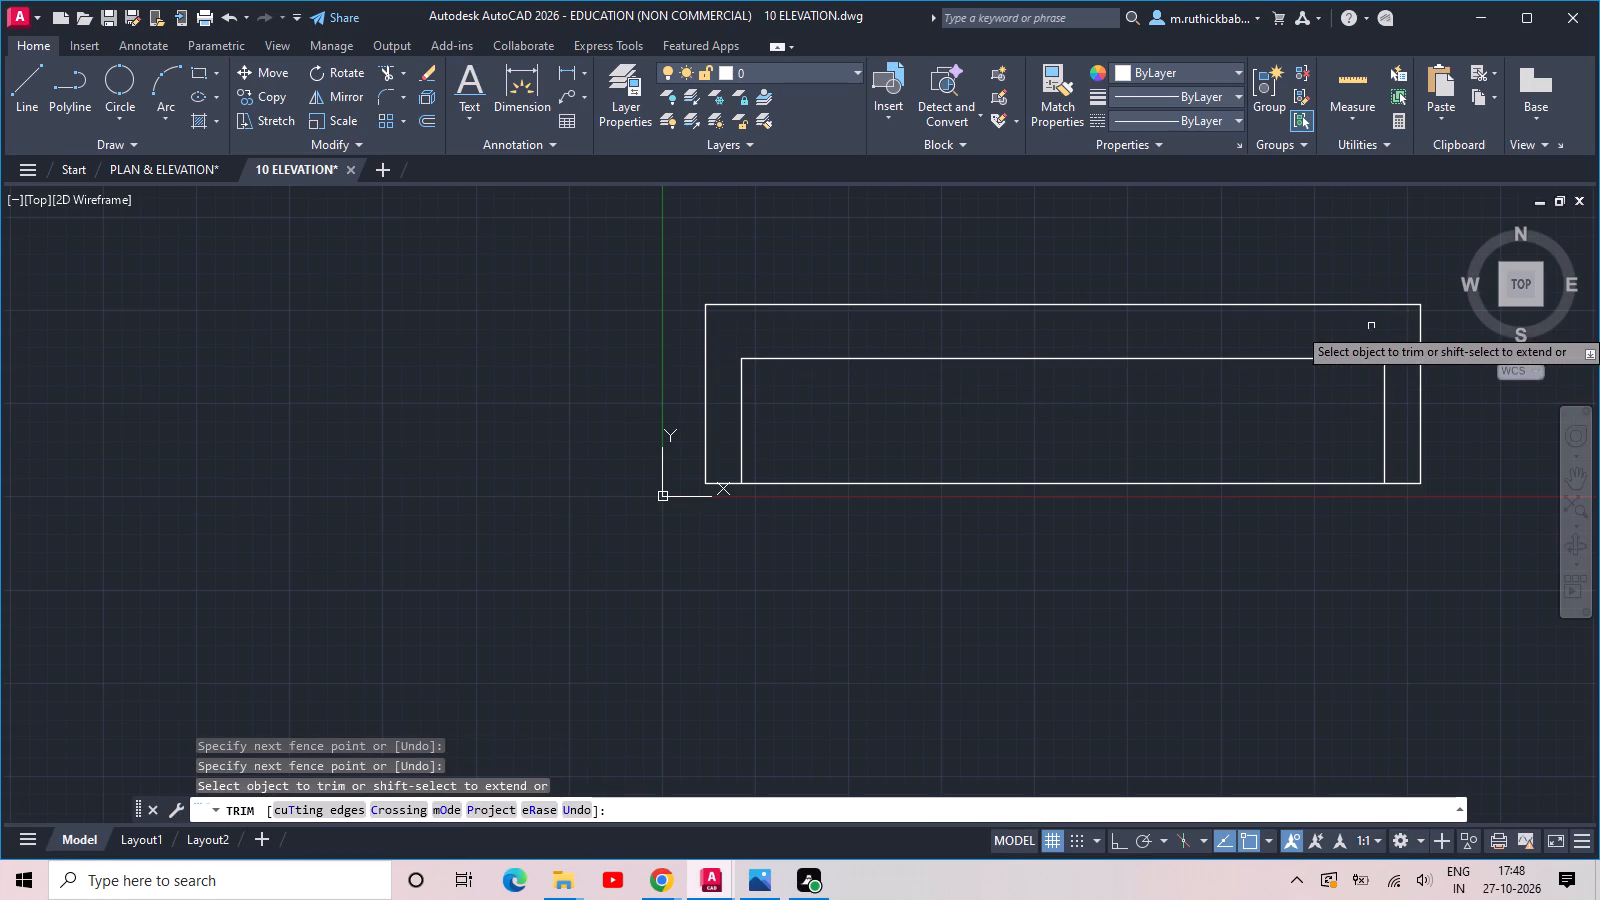
{"action": "key", "text": "Escape"}
{"action": "key", "text": "Escape"}
Offset the inner outline's left and right vertical lines inward by 10'.
{"action": "scroll", "coordinate": [1131, 400], "scroll_direction": "up", "scroll_amount": 1}
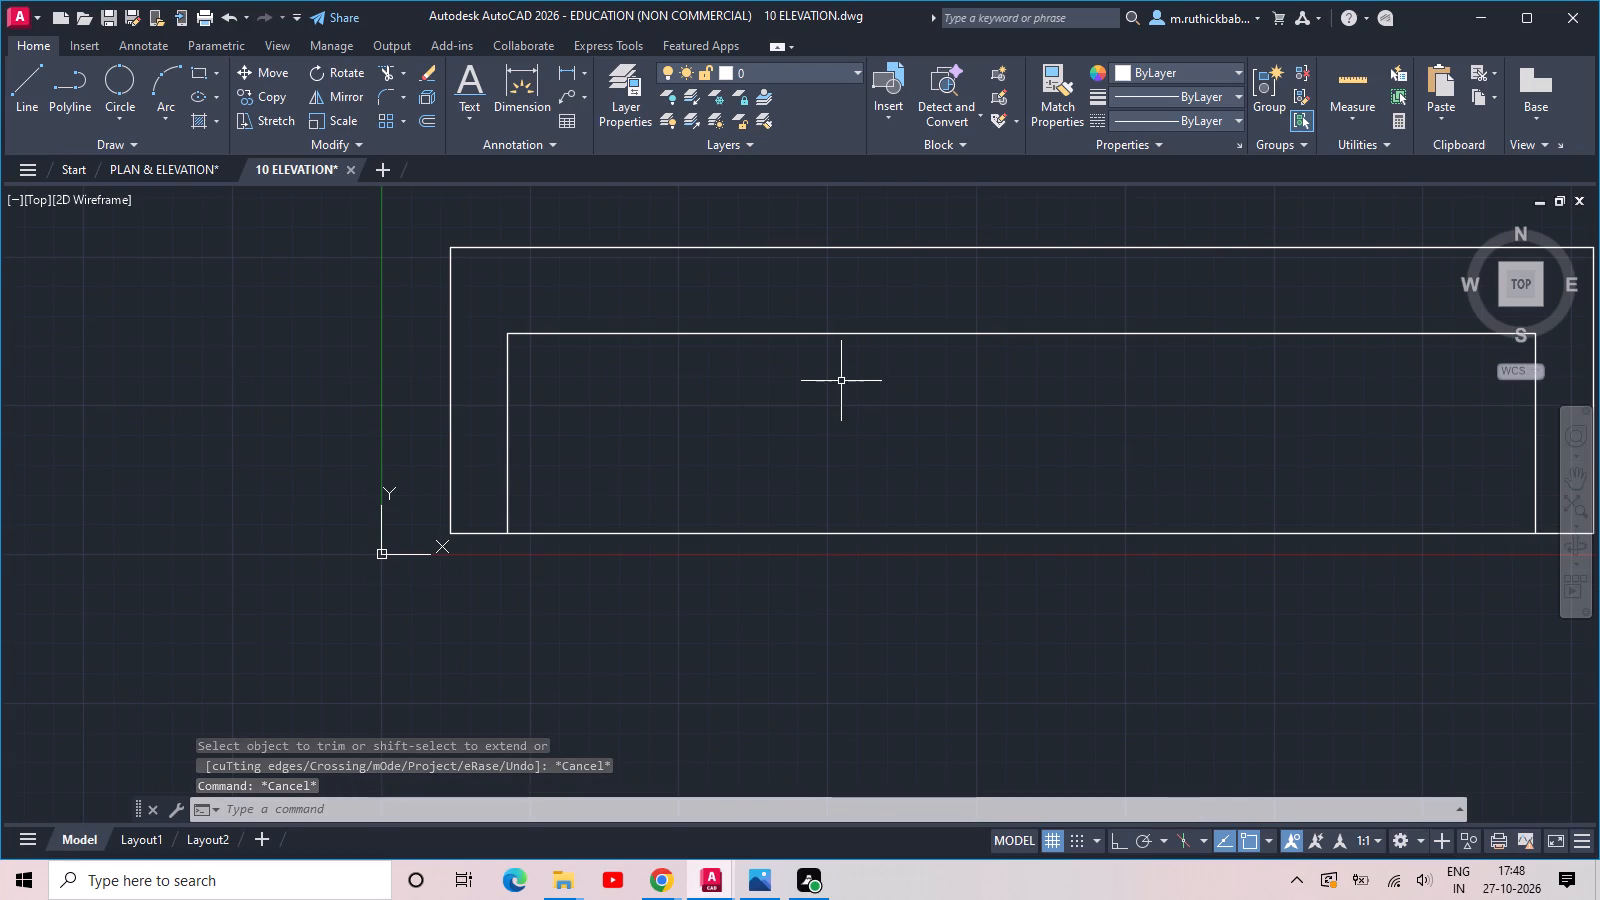
{"action": "left_click", "coordinate": [550, 436]}
{"action": "left_click", "coordinate": [486, 414]}
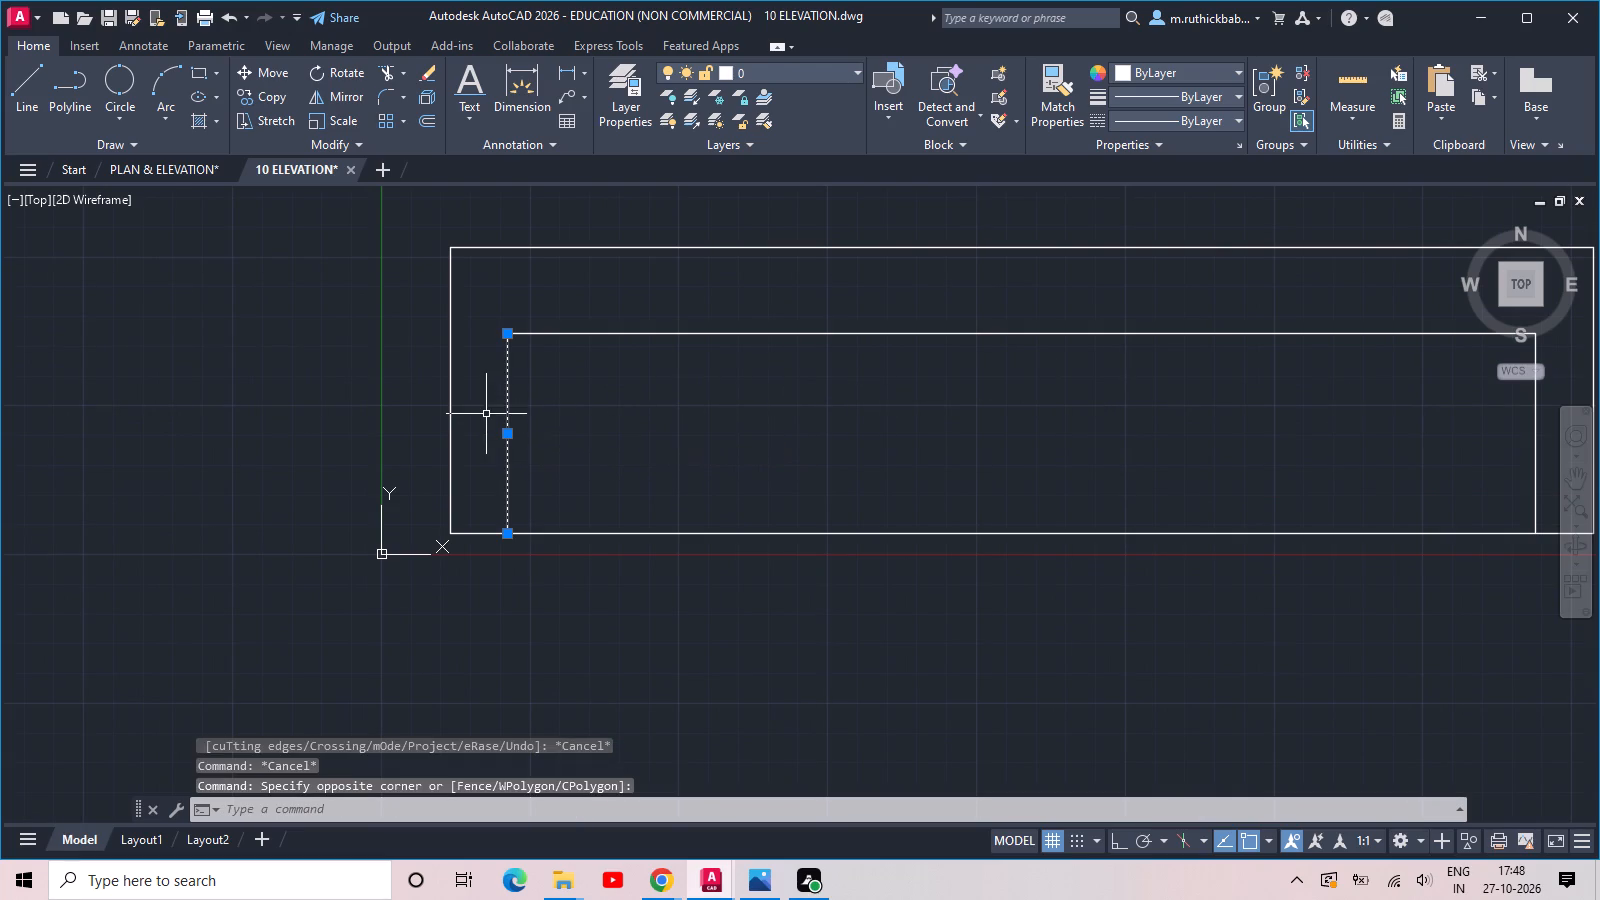
{"action": "key", "text": "o"}
{"action": "type", "text": "FF"}
{"action": "key", "text": "space"}
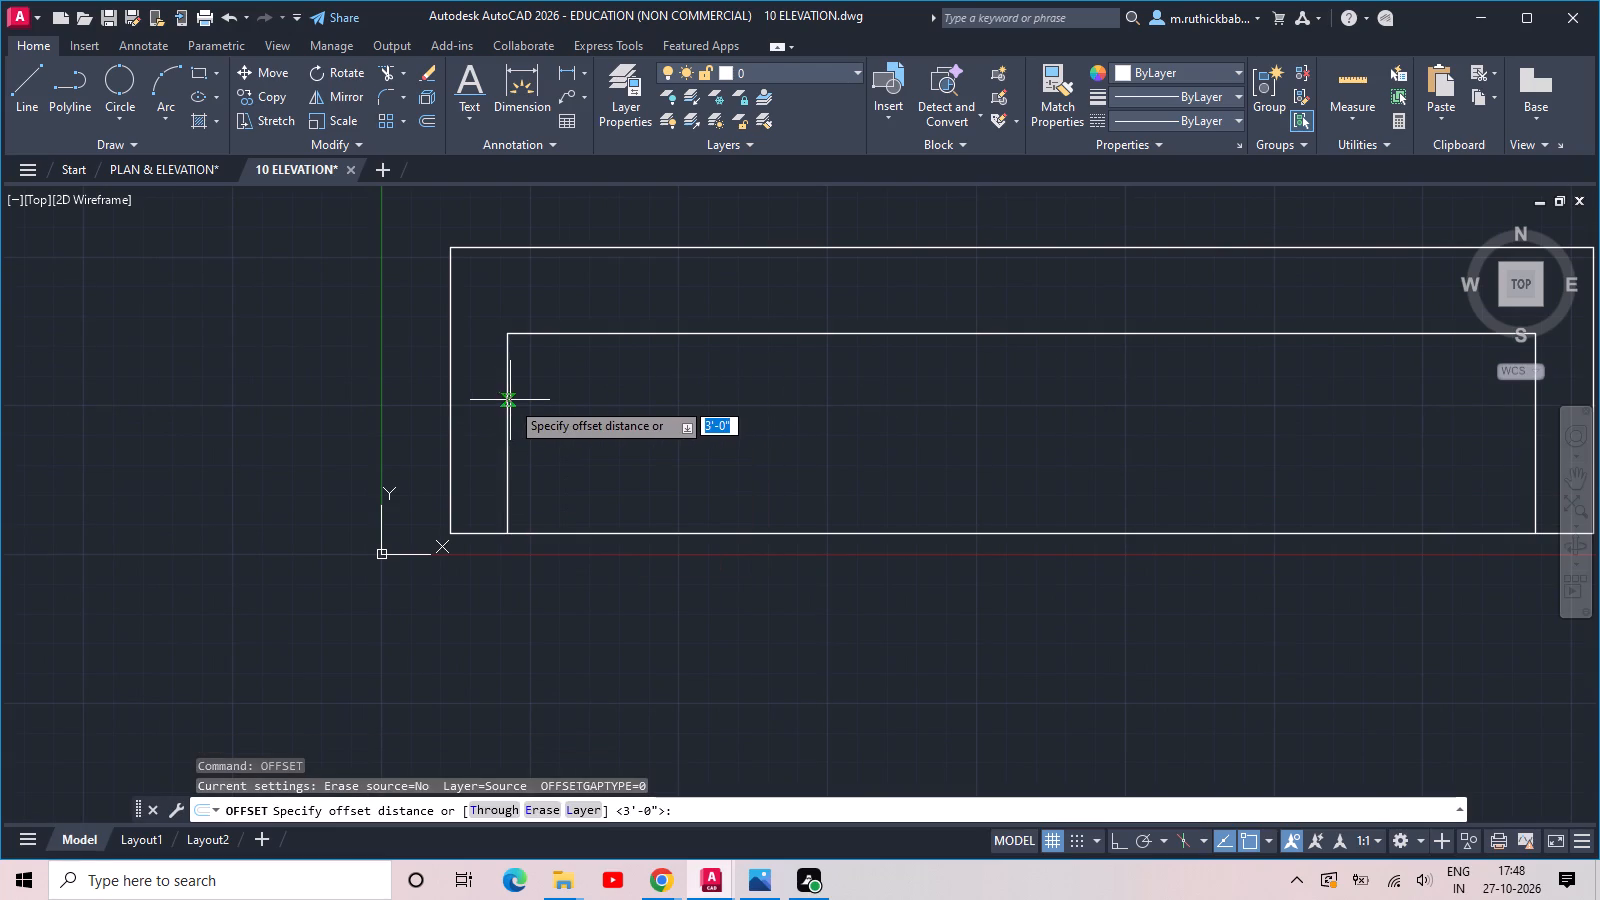
{"action": "middle_click_drag", "start_coordinate": [577, 474], "coordinate": [555, 468]}
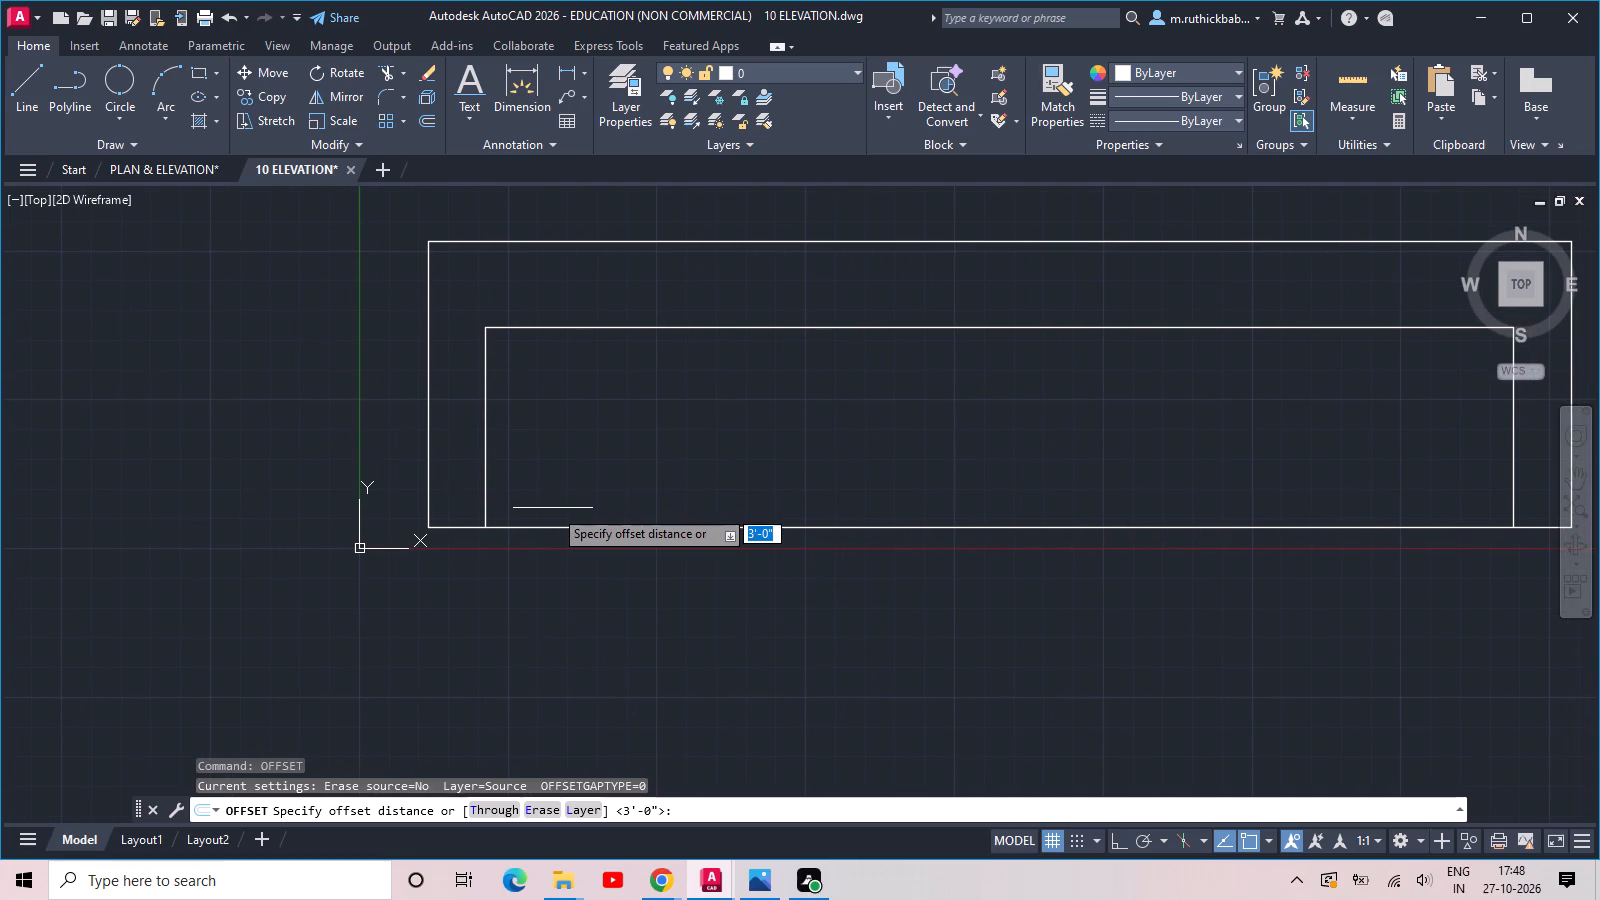
{"action": "key", "text": "1"}
{"action": "type", "text": "0'"}
{"action": "key", "text": "Return"}
{"action": "left_click", "coordinate": [705, 493]}
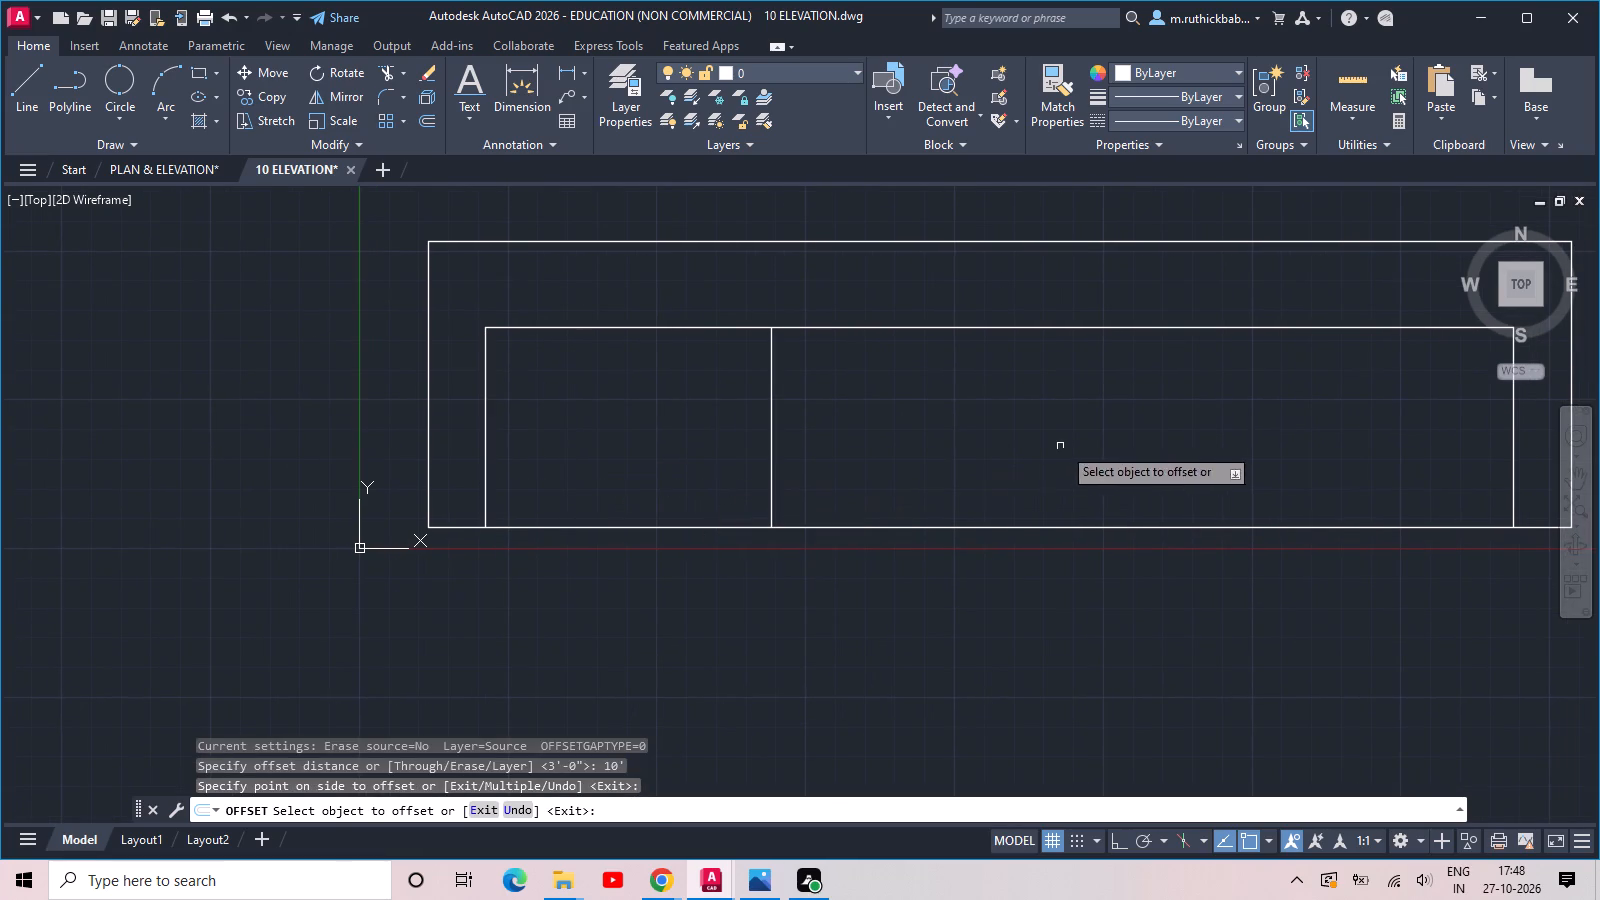
{"action": "middle_click_drag", "start_coordinate": [1065, 446], "coordinate": [756, 443]}
{"action": "left_click", "coordinate": [1205, 405]}
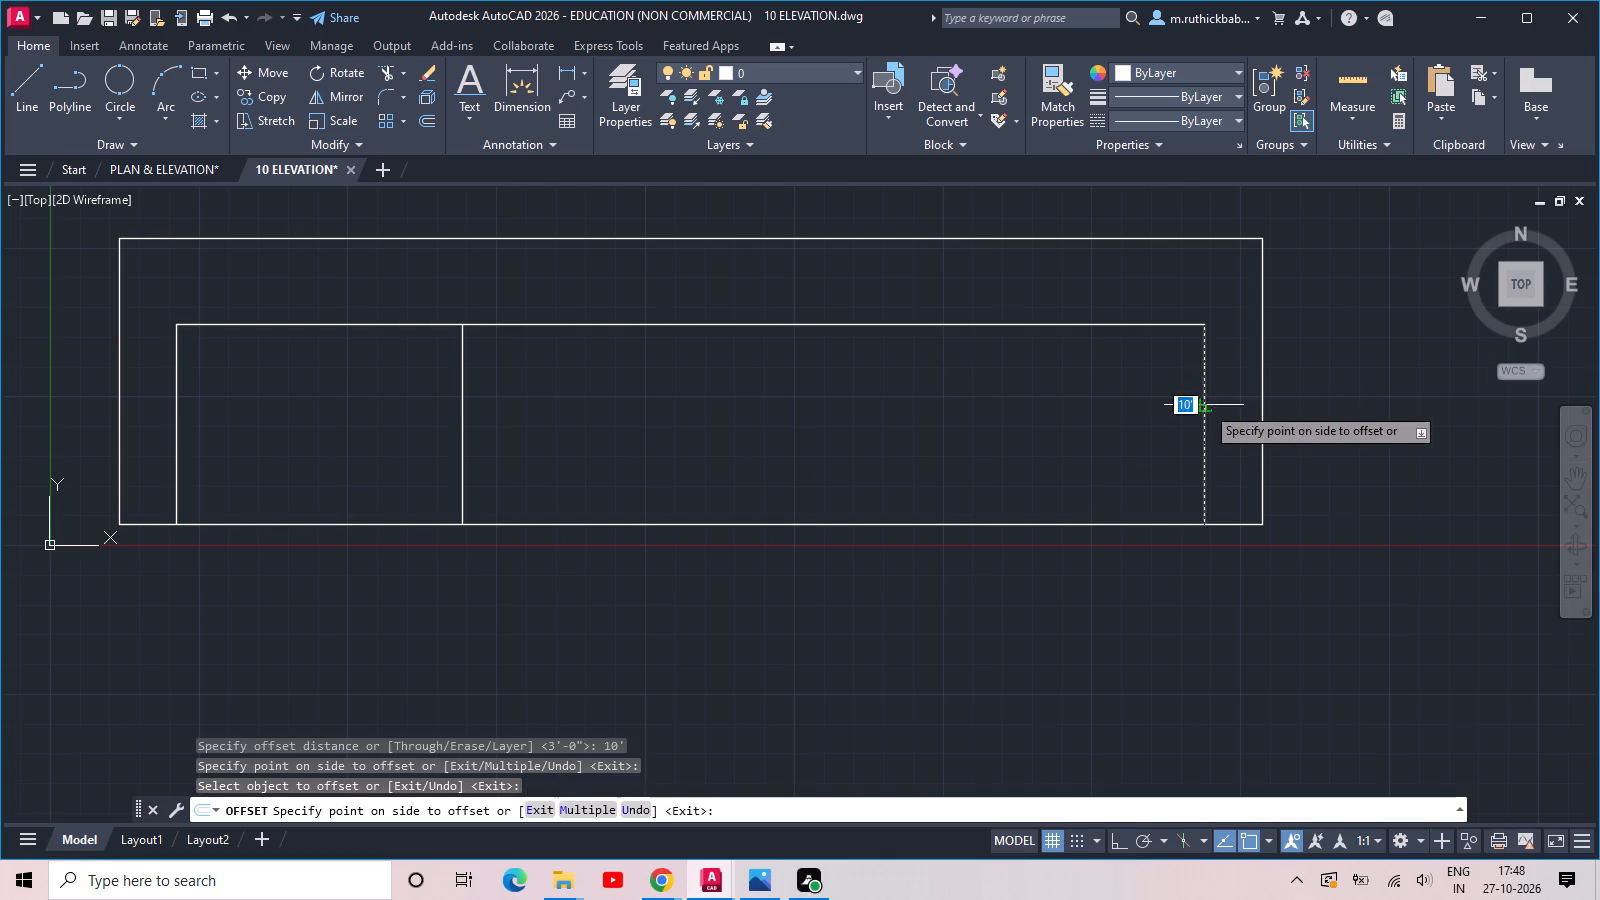
{"action": "left_click", "coordinate": [1018, 398]}
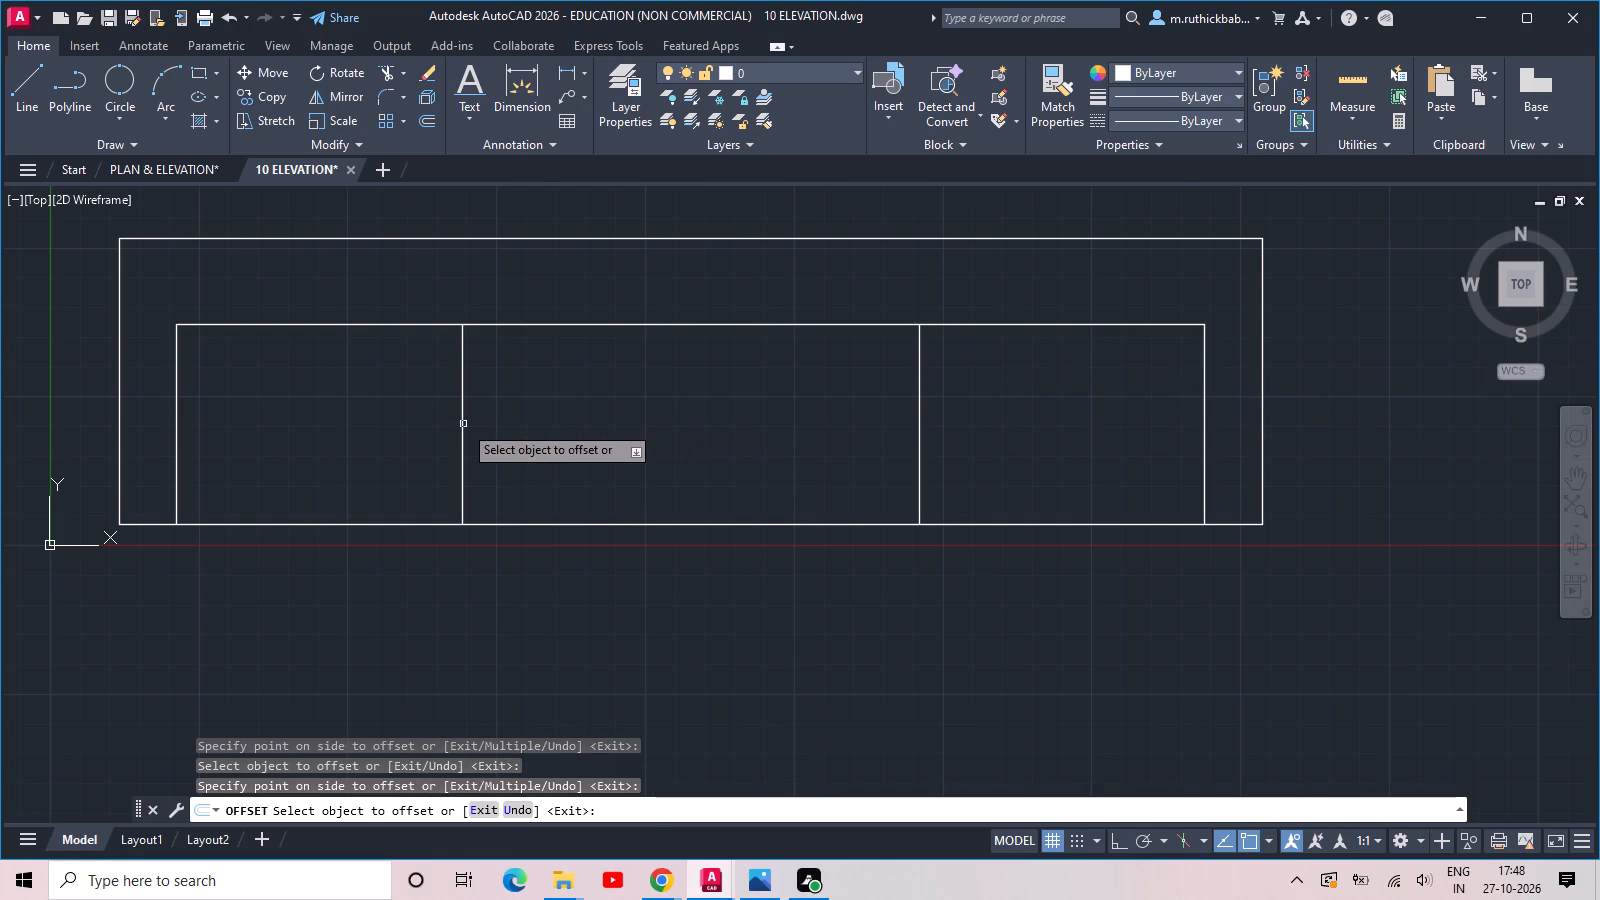
Offset each of the two 10' offset verticals toward the centre by 24 inches.
{"action": "left_click", "coordinate": [463, 424]}
{"action": "type", "text": "24"}
{"action": "key", "text": "space"}
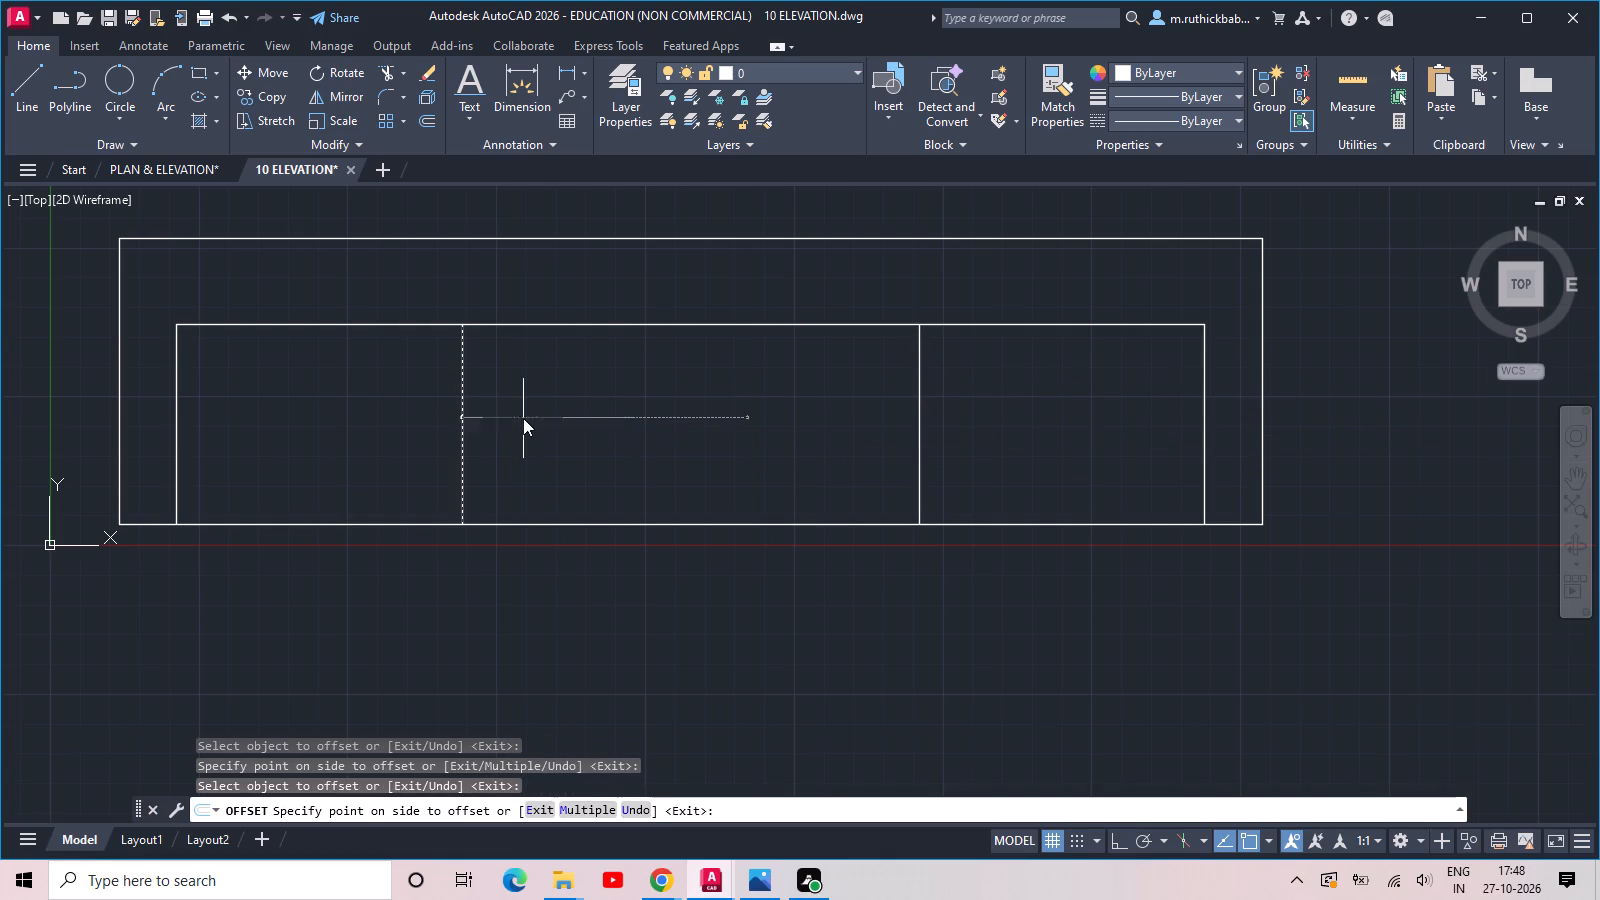
{"action": "left_click", "coordinate": [921, 407]}
{"action": "type", "text": "24"}
{"action": "key", "text": "space"}
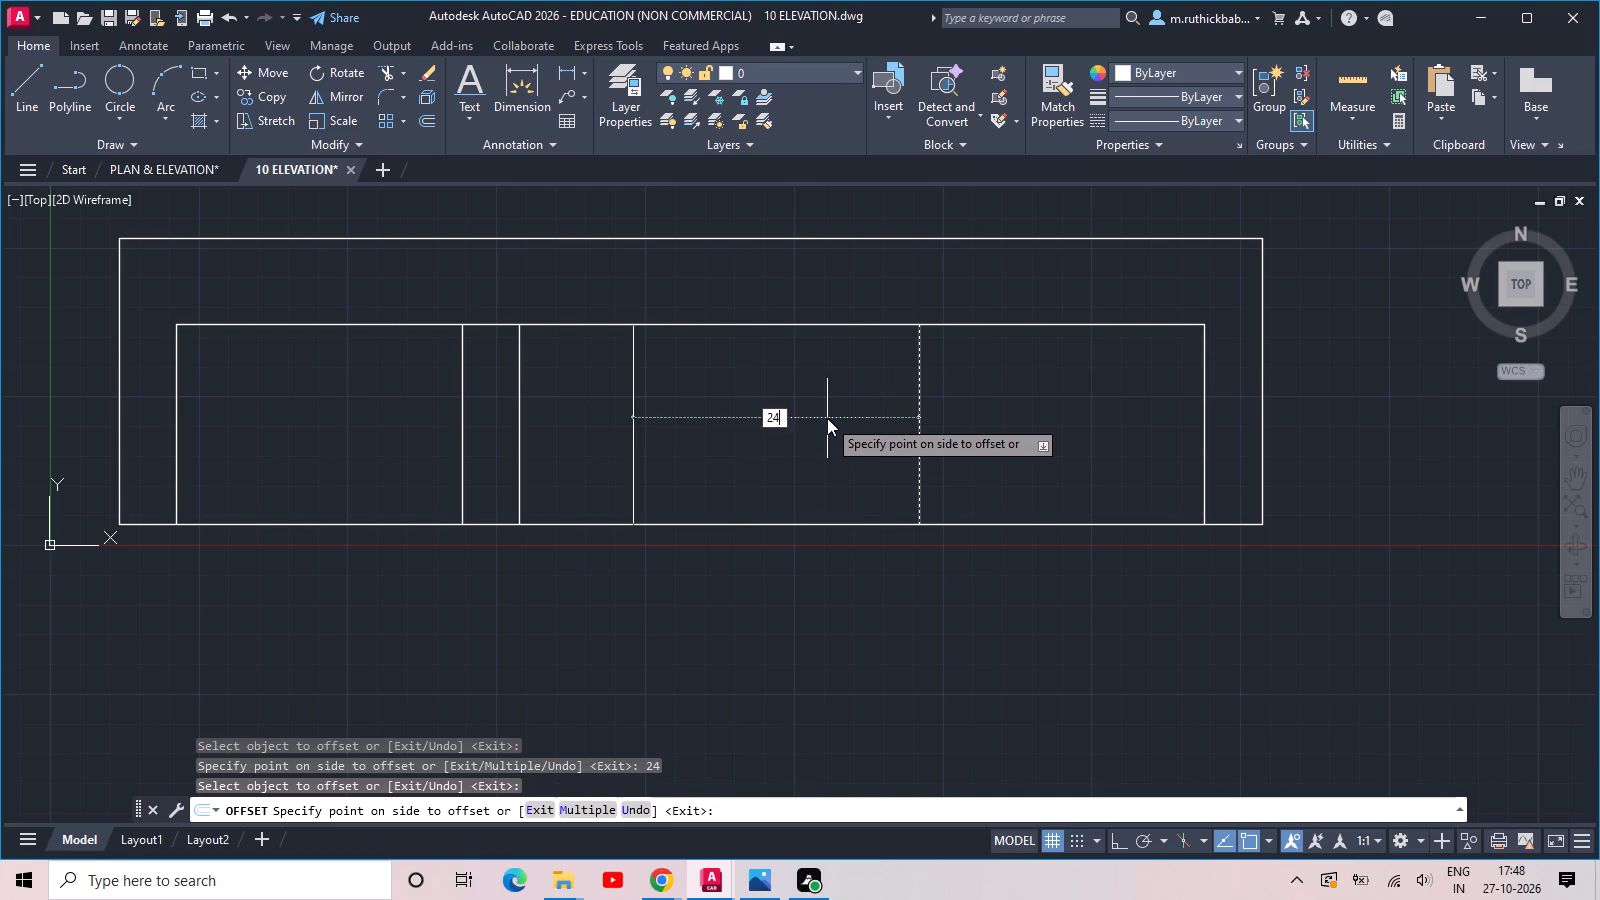
Offset the two innermost vertical lines toward the centre by another 12 inches.
{"action": "left_click", "coordinate": [519, 438]}
{"action": "type", "text": "12"}
{"action": "key", "text": "space"}
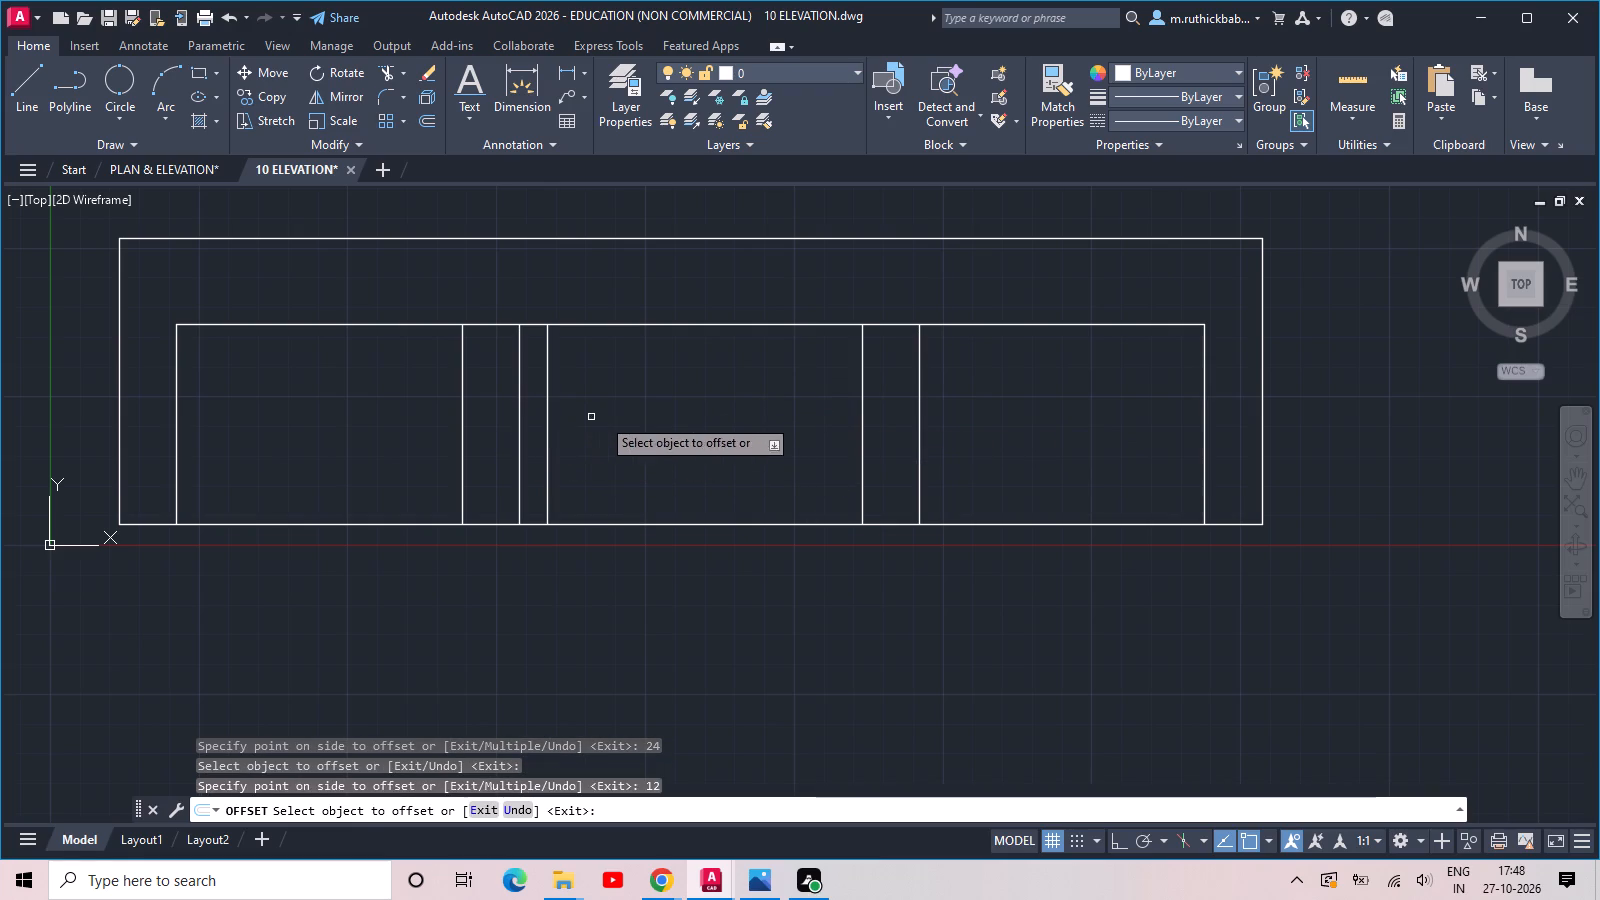
{"action": "left_click", "coordinate": [860, 422]}
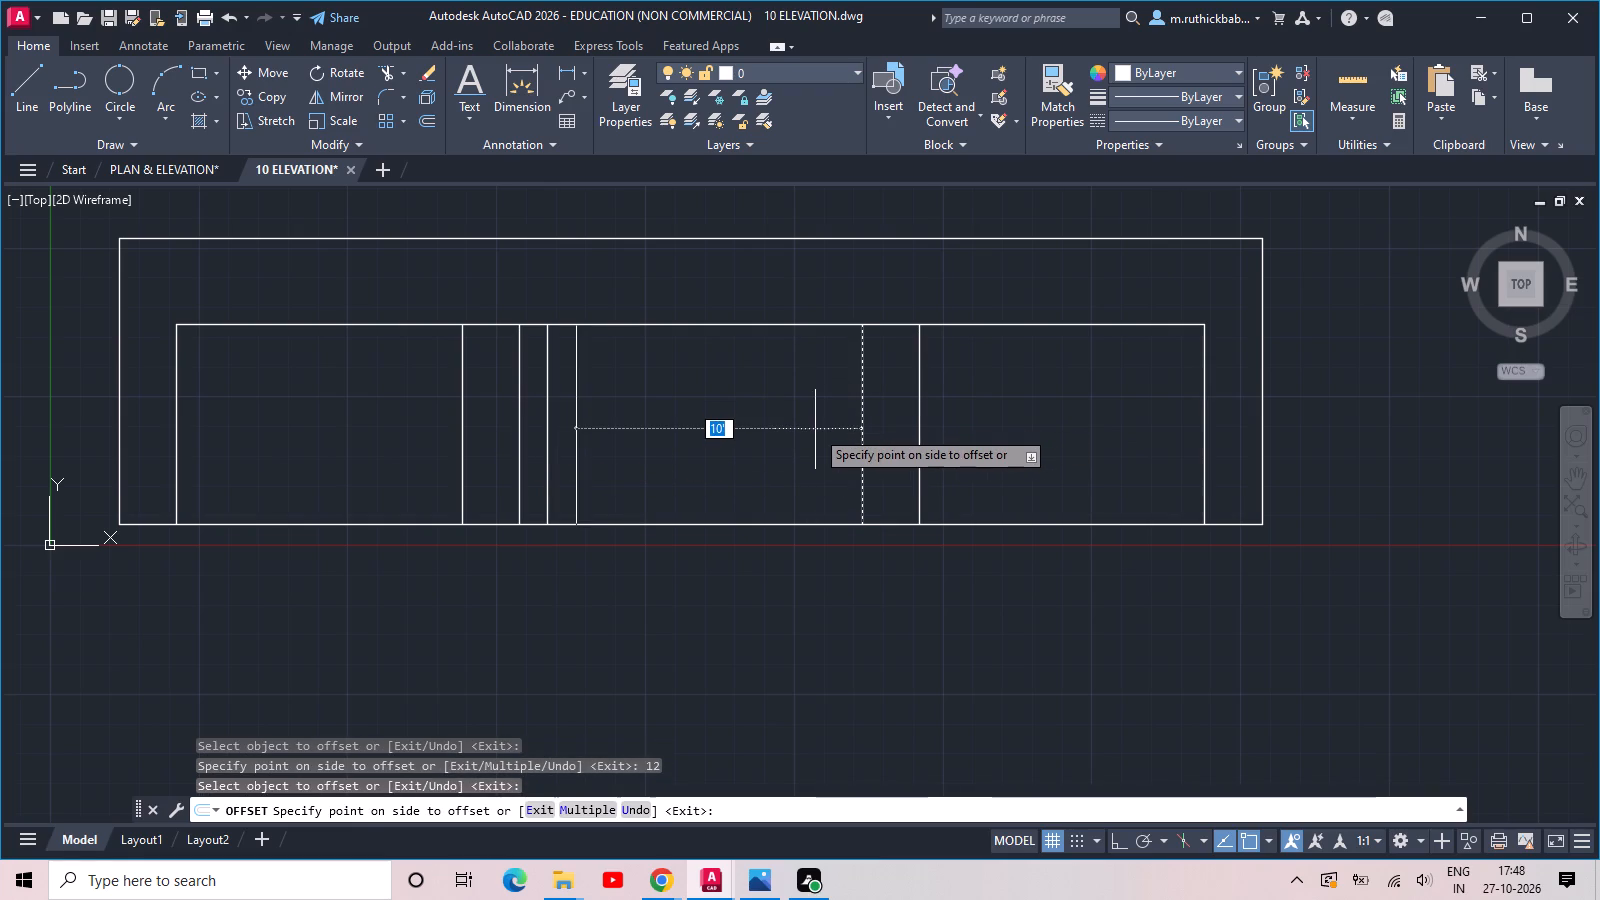
{"action": "key", "text": "grave"}
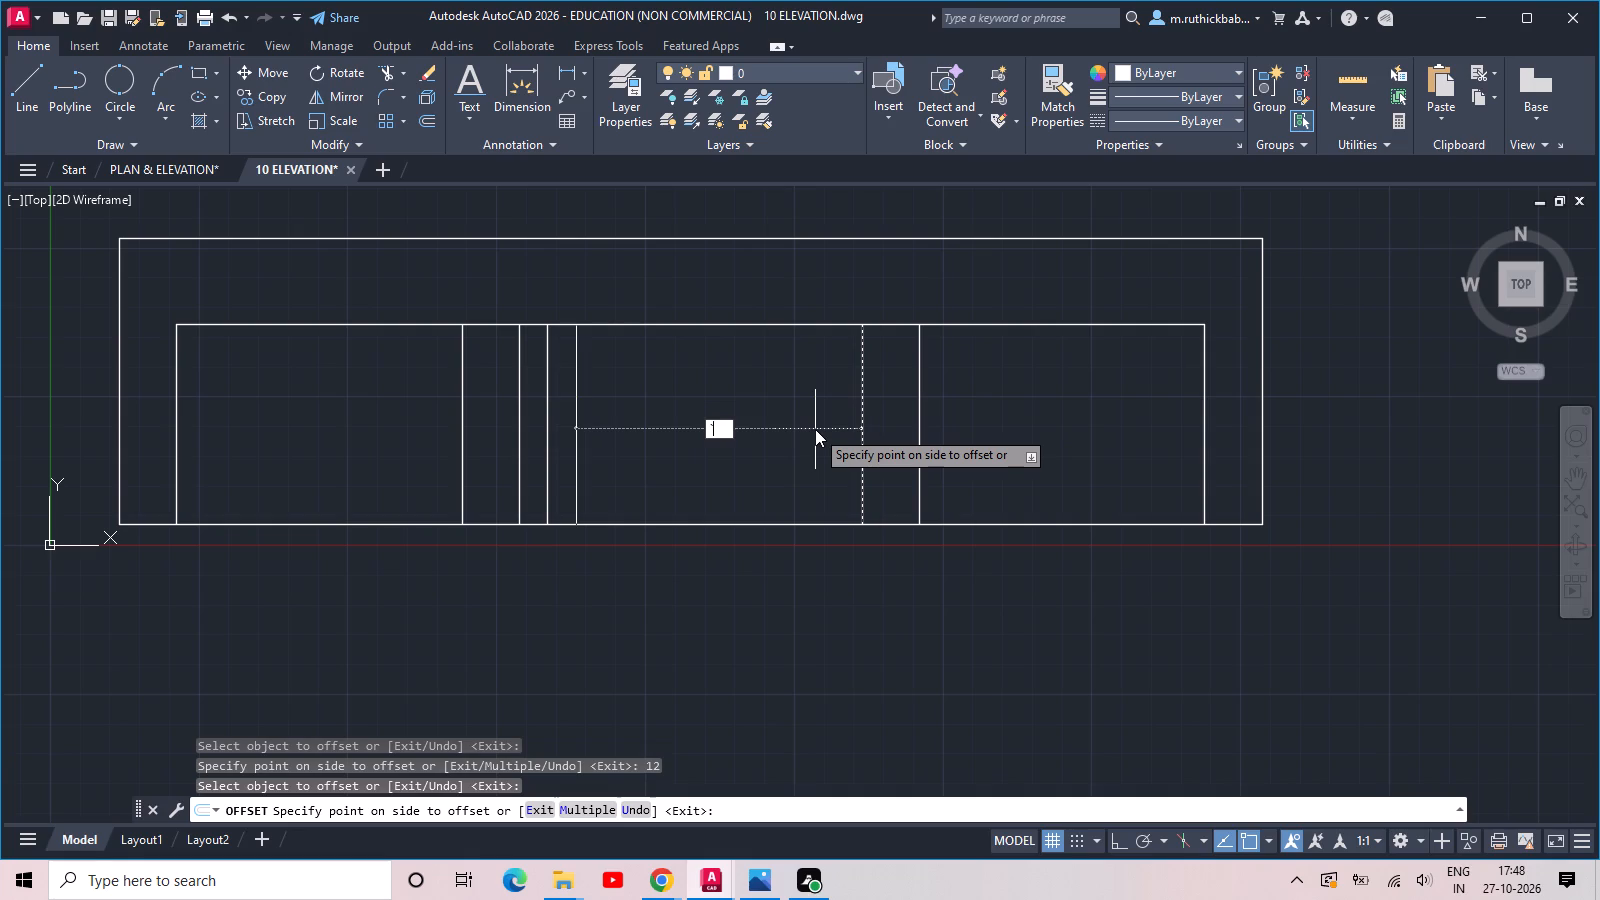
{"action": "key", "text": "BackSpace"}
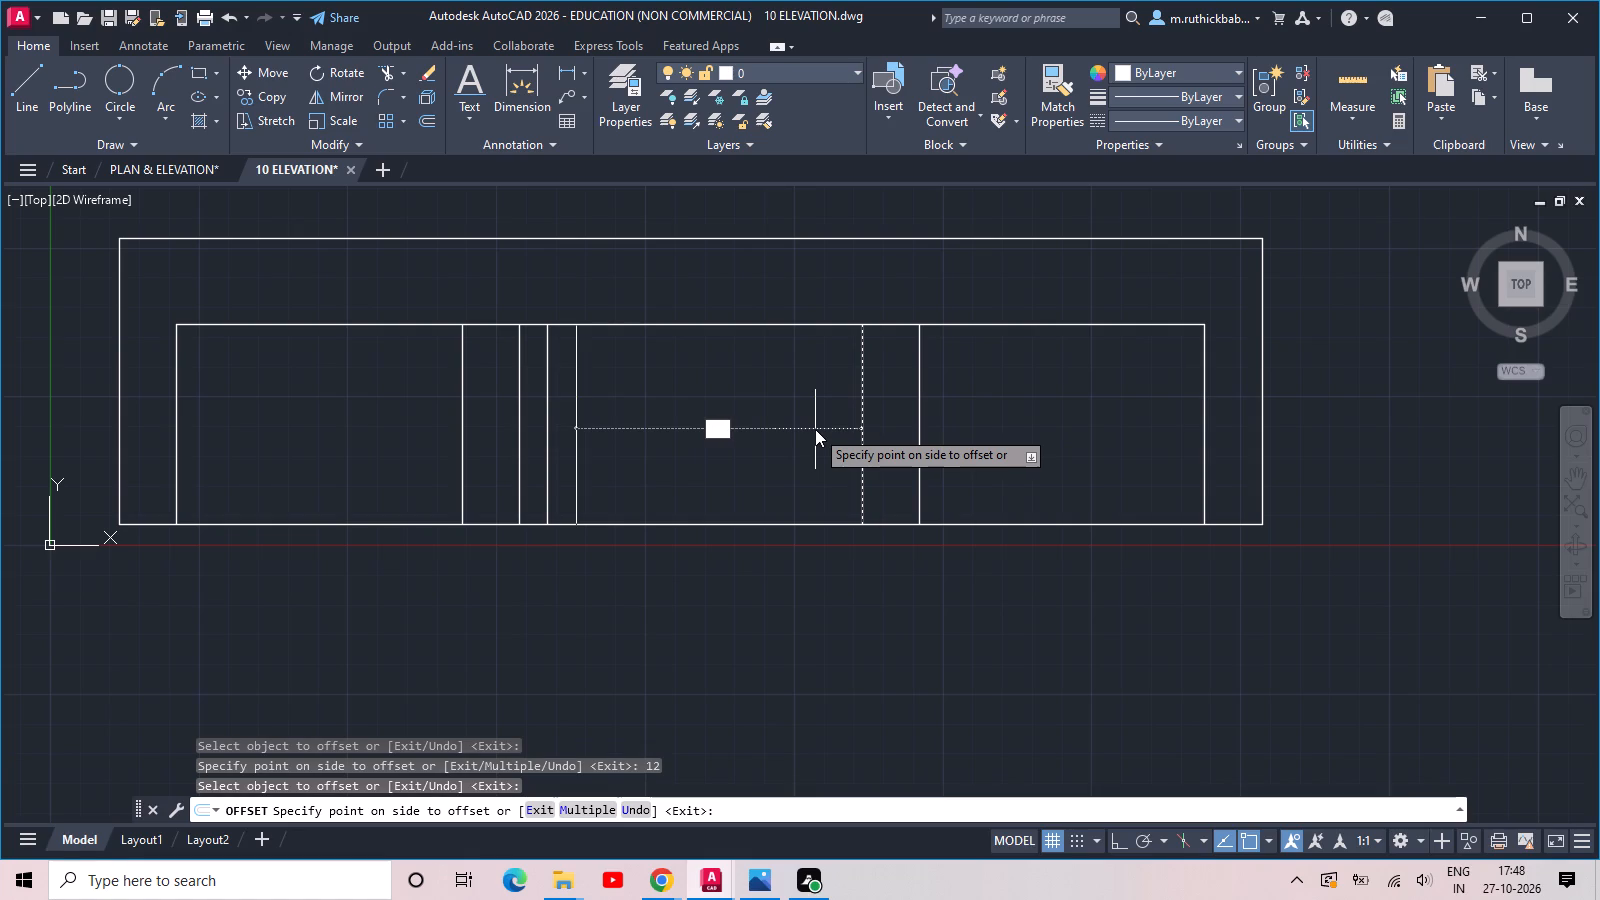
{"action": "type", "text": "12"}
{"action": "key", "text": "Return"}
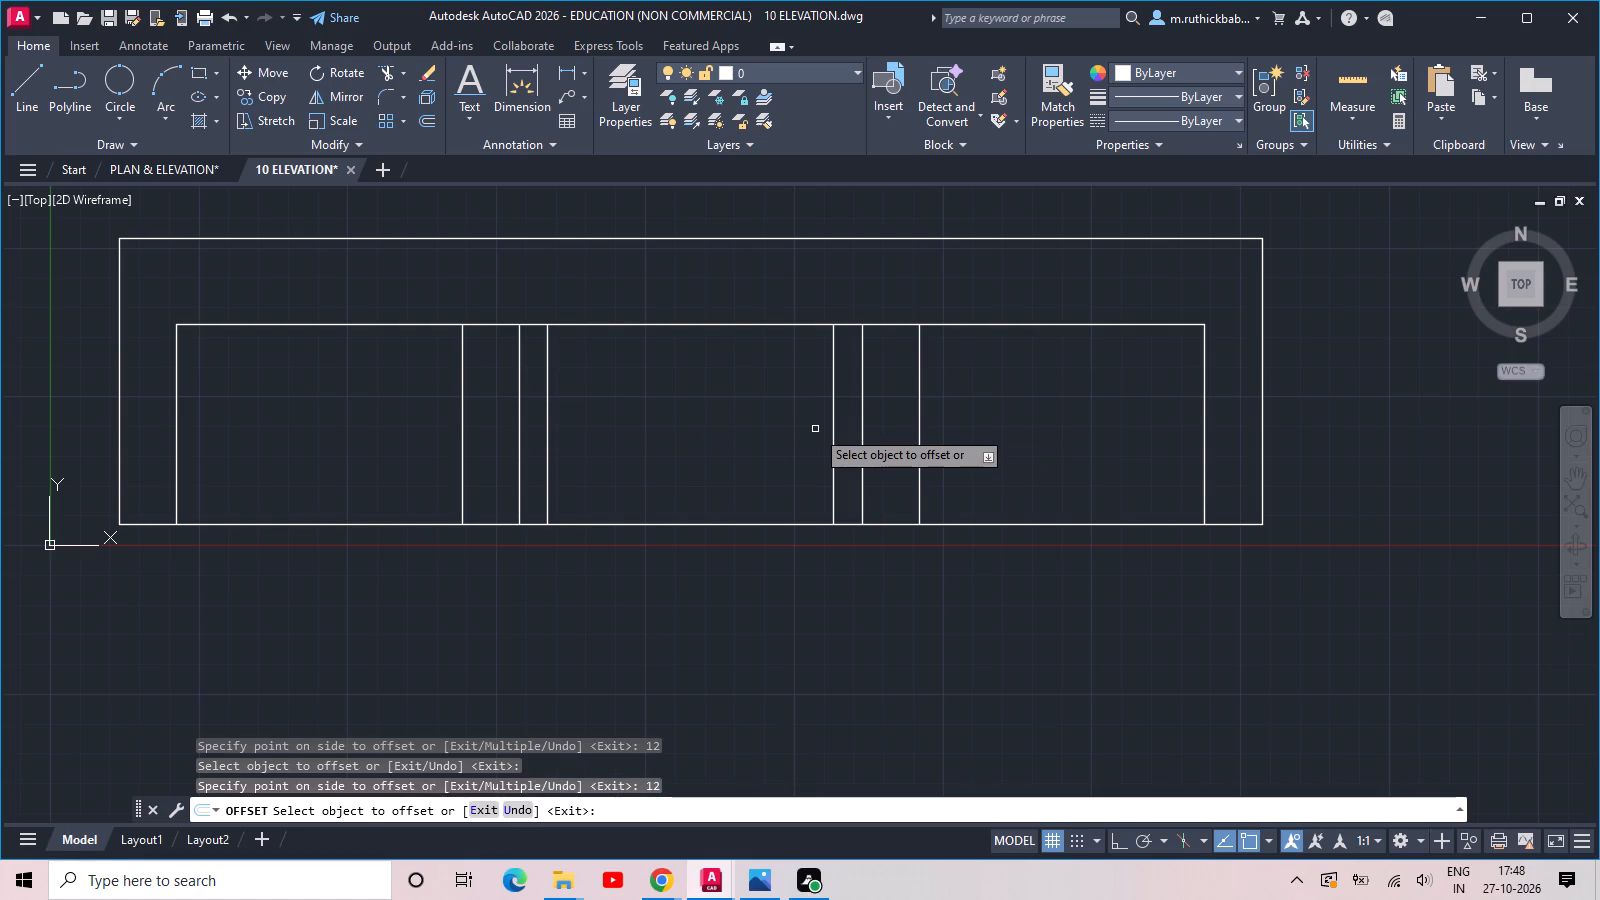
{"action": "key", "text": "Escape"}
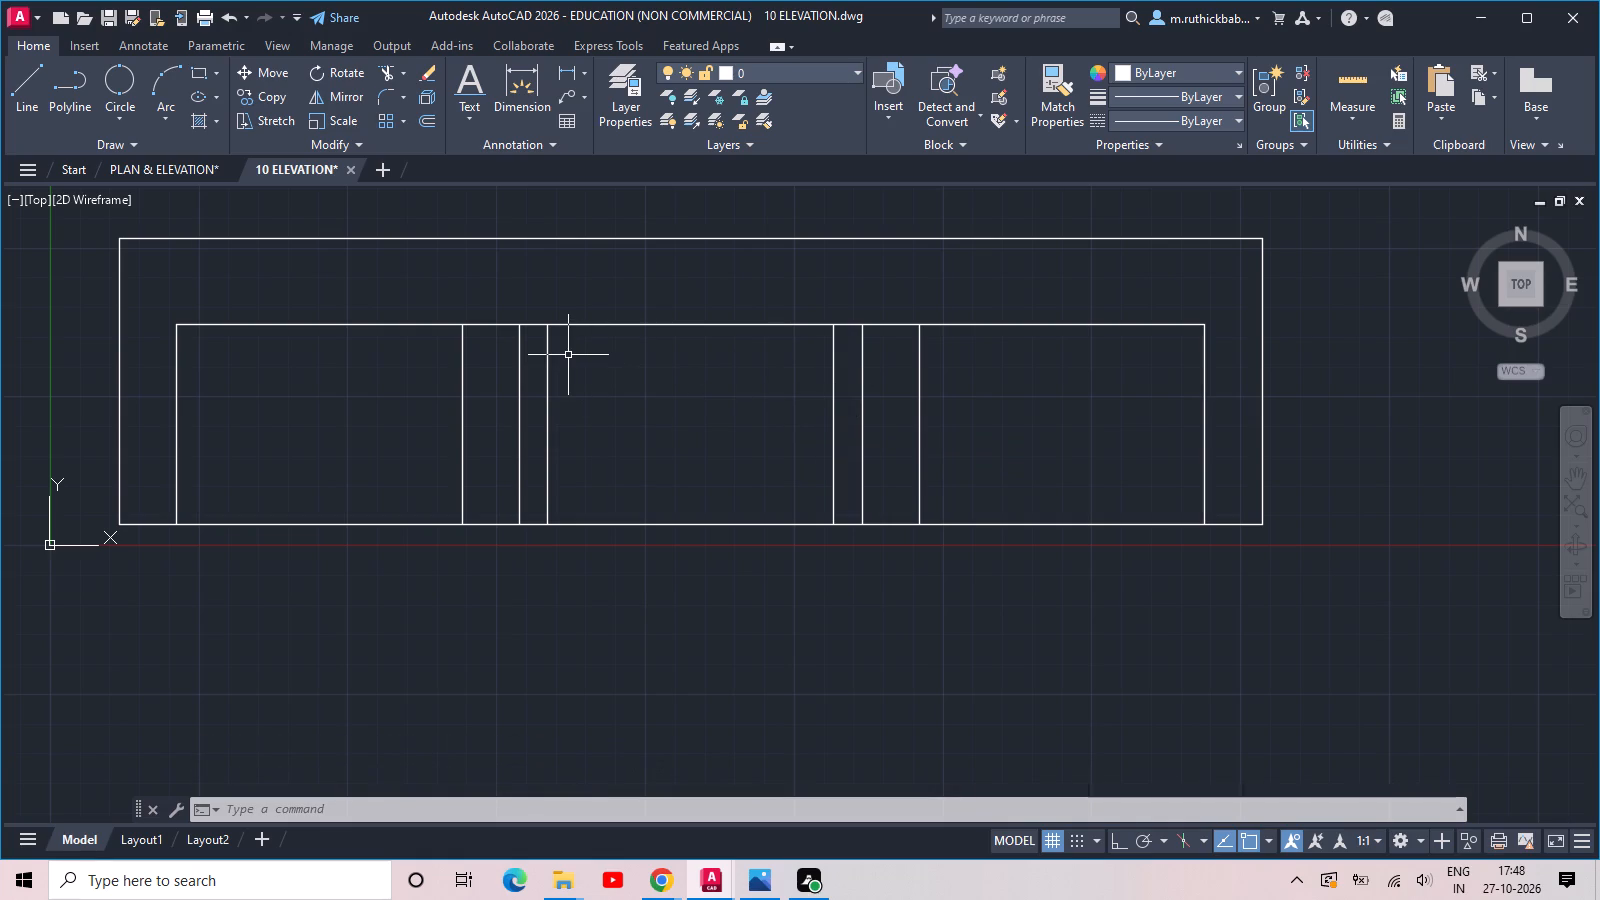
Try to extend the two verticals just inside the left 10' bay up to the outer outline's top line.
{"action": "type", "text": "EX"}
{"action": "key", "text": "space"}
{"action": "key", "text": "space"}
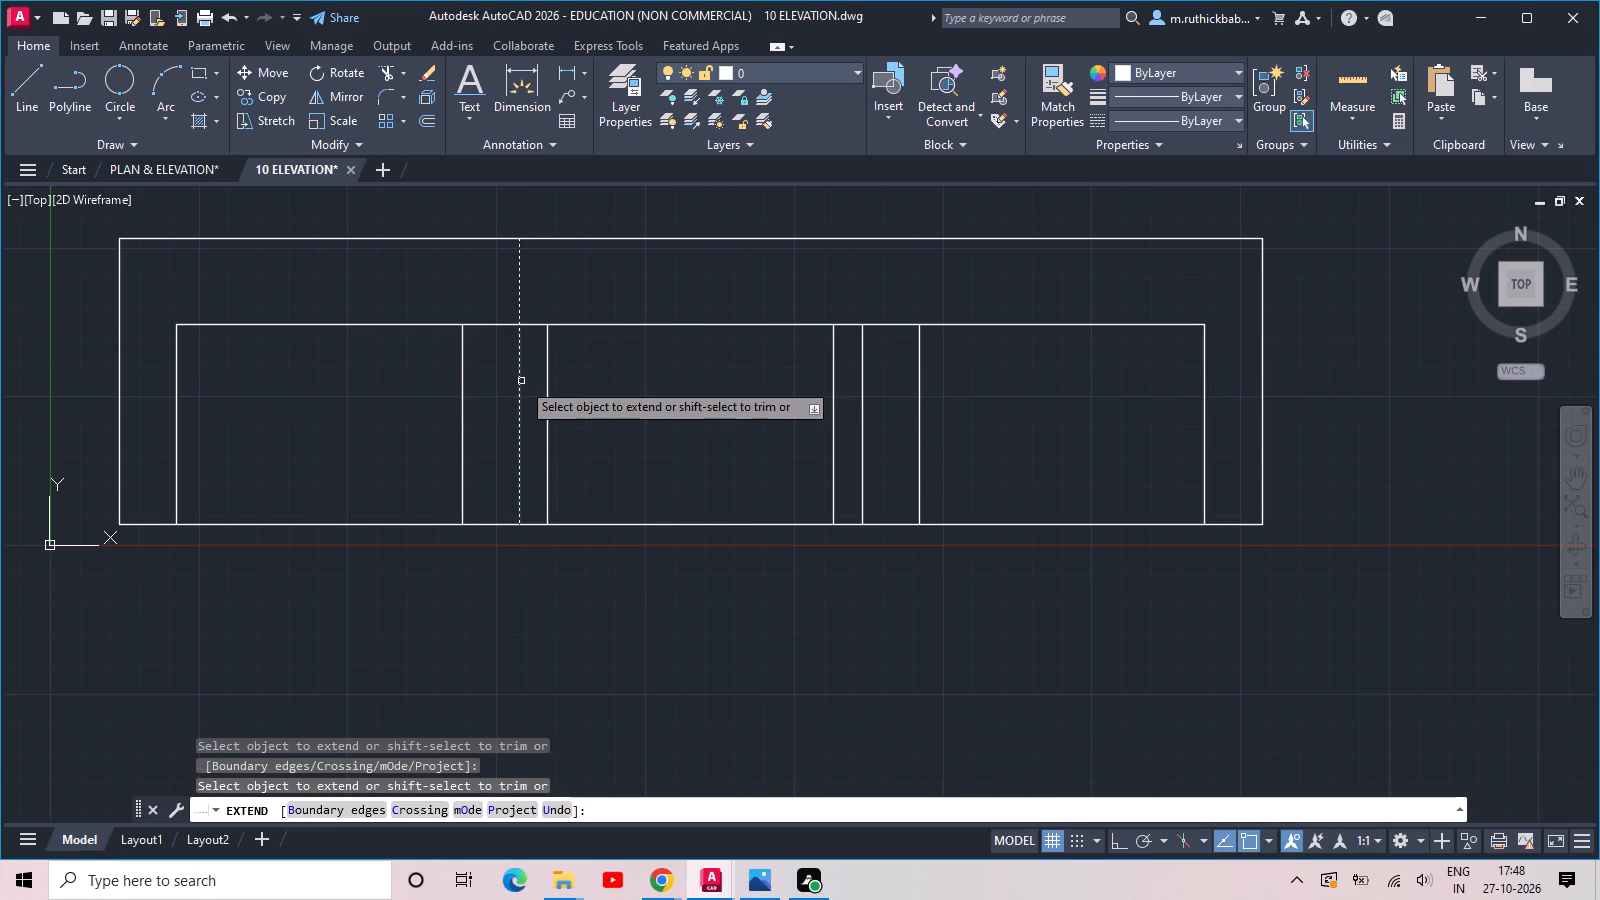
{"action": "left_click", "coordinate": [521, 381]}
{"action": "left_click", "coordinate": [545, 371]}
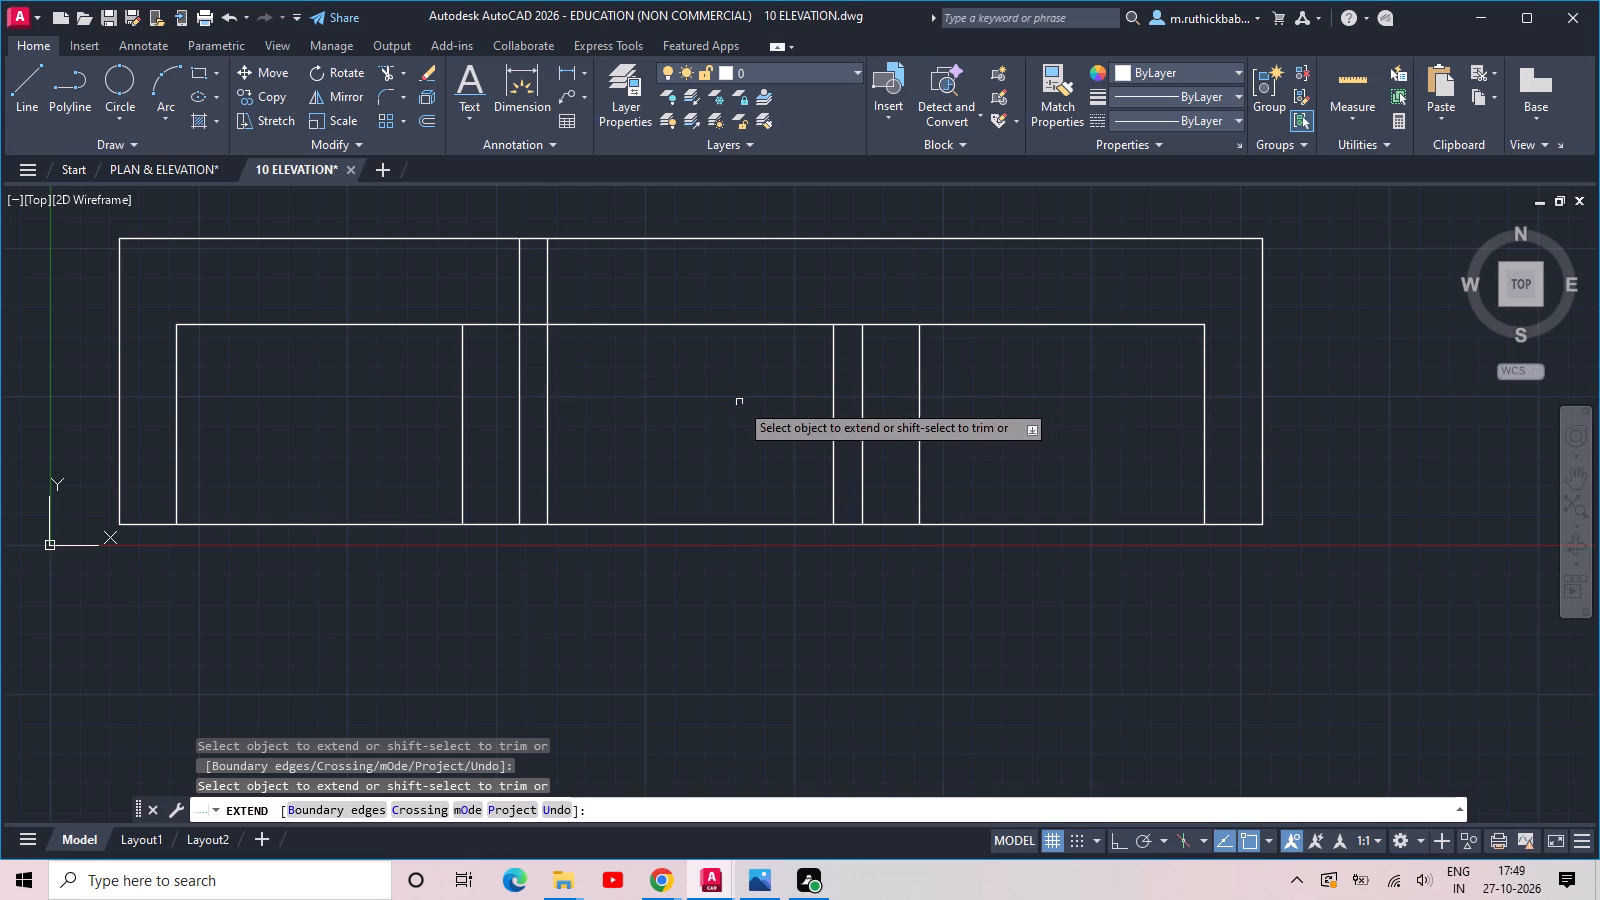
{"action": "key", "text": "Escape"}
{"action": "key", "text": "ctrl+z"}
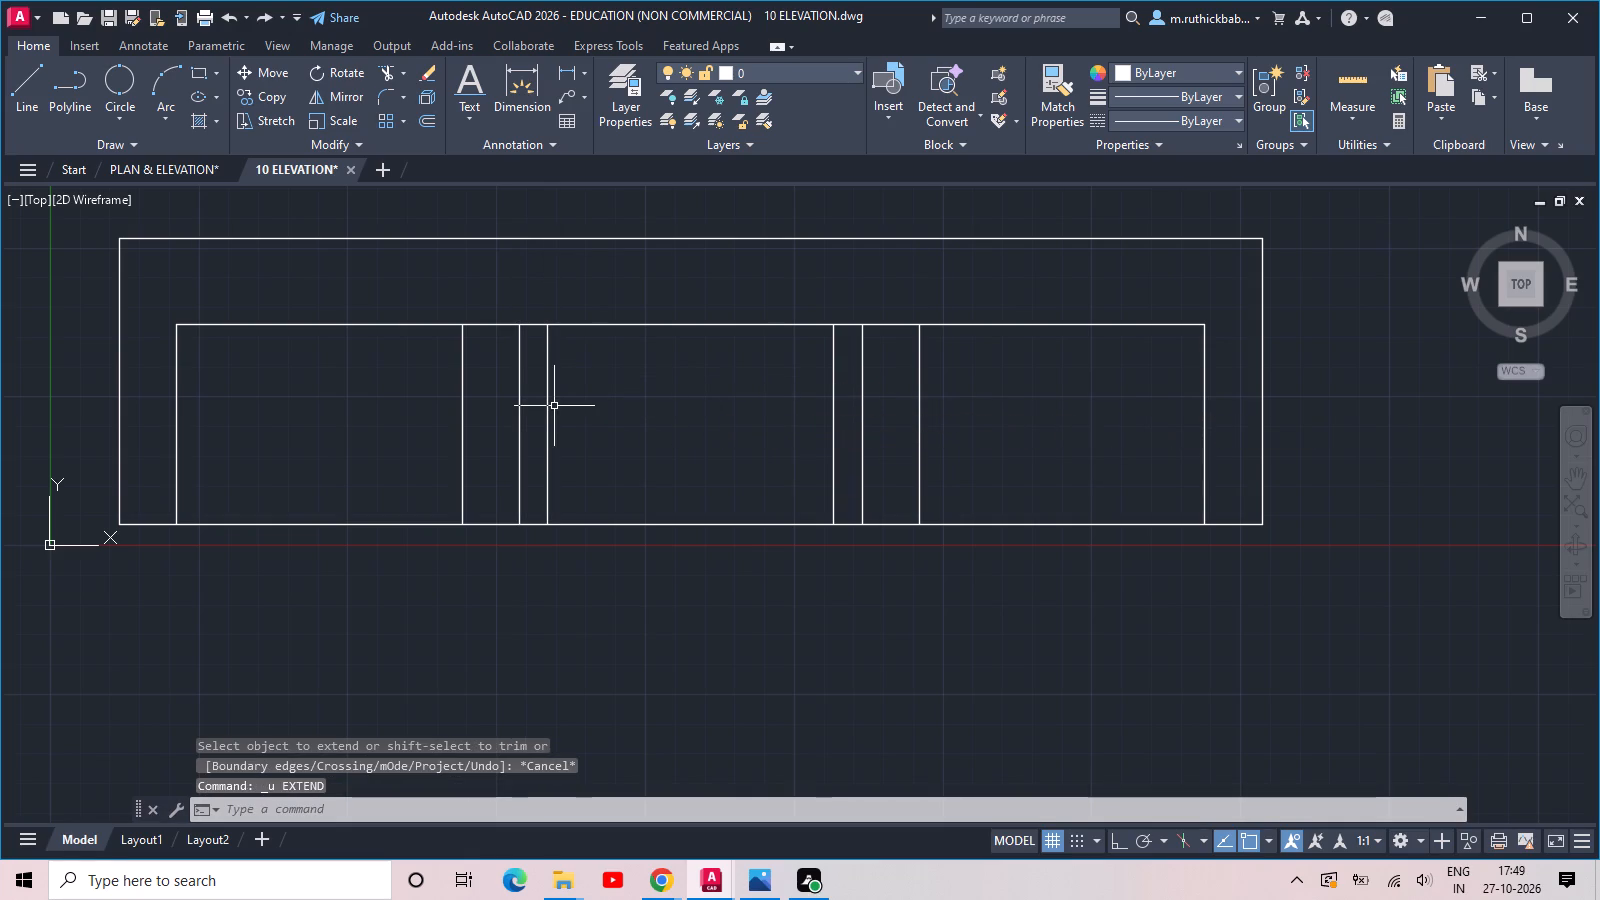
Copy the left 24-inch offset vertical 1' outward, and place another copy midway in the matching 24-inch strip on the right.
{"action": "left_click", "coordinate": [531, 418]}
{"action": "left_click", "coordinate": [505, 405]}
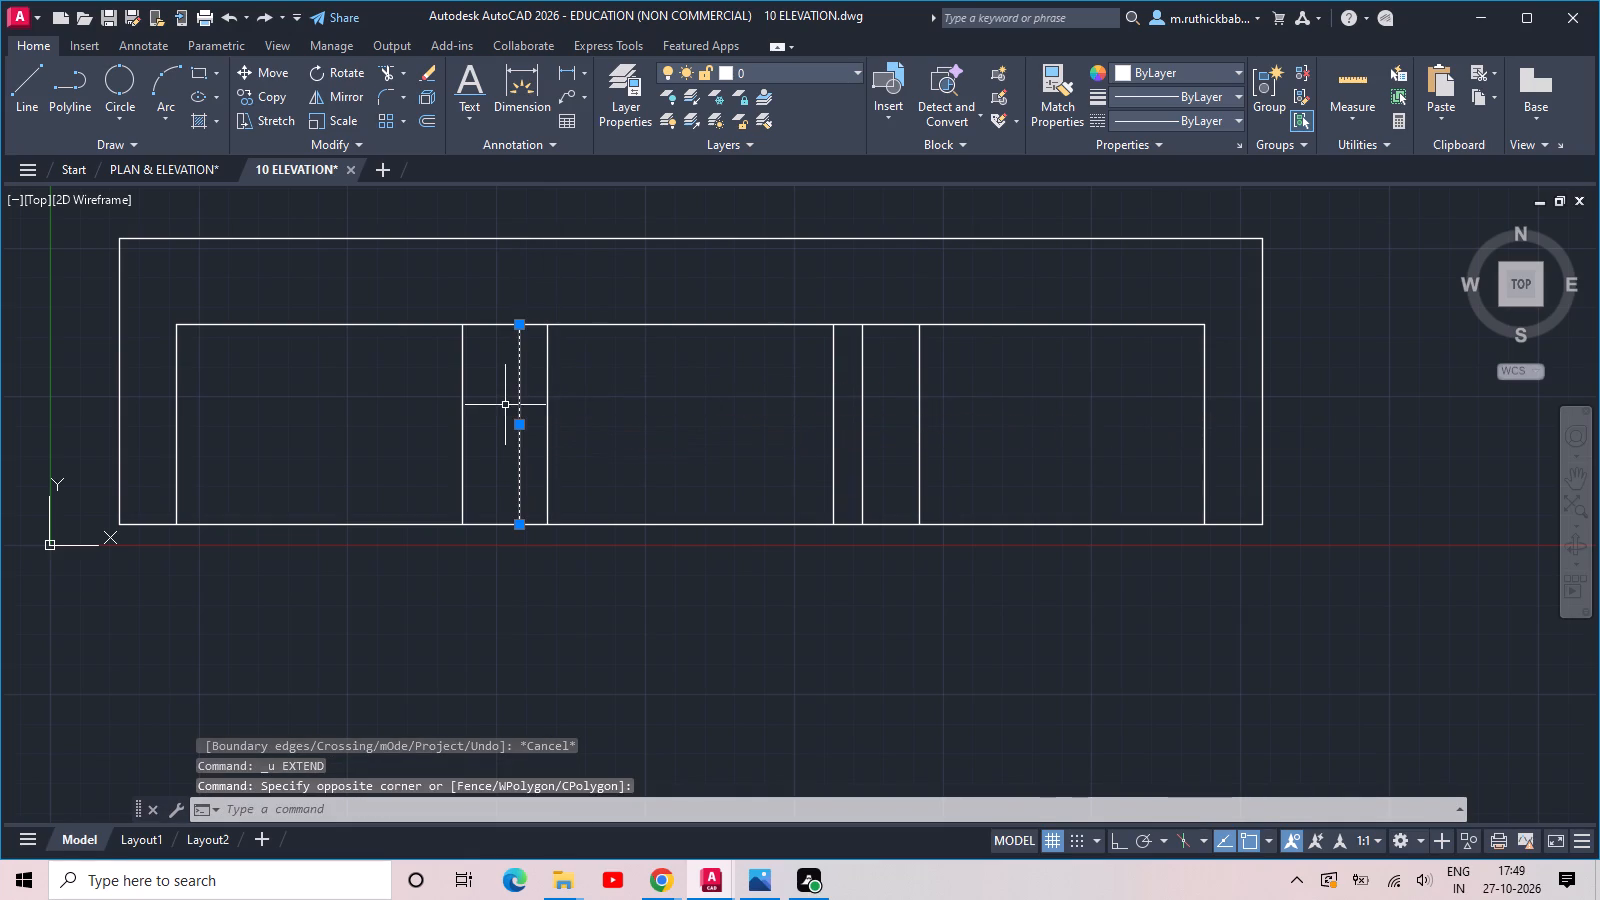
{"action": "key", "text": "c"}
{"action": "type", "text": "O"}
{"action": "key", "text": "space"}
{"action": "left_click", "coordinate": [546, 522]}
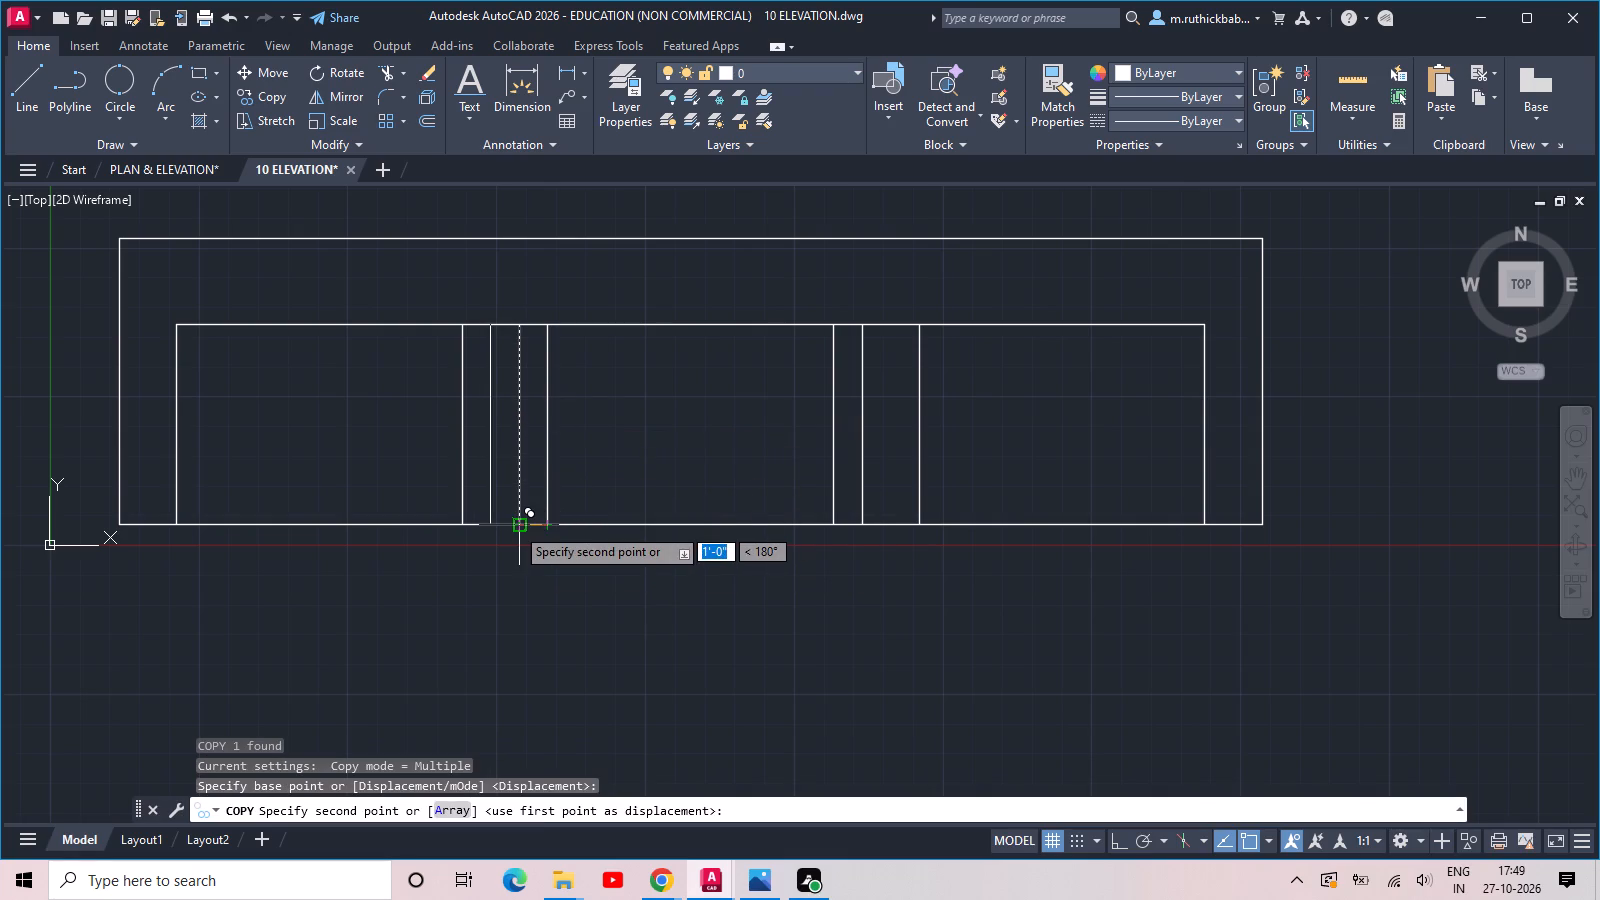
{"action": "left_click", "coordinate": [515, 526]}
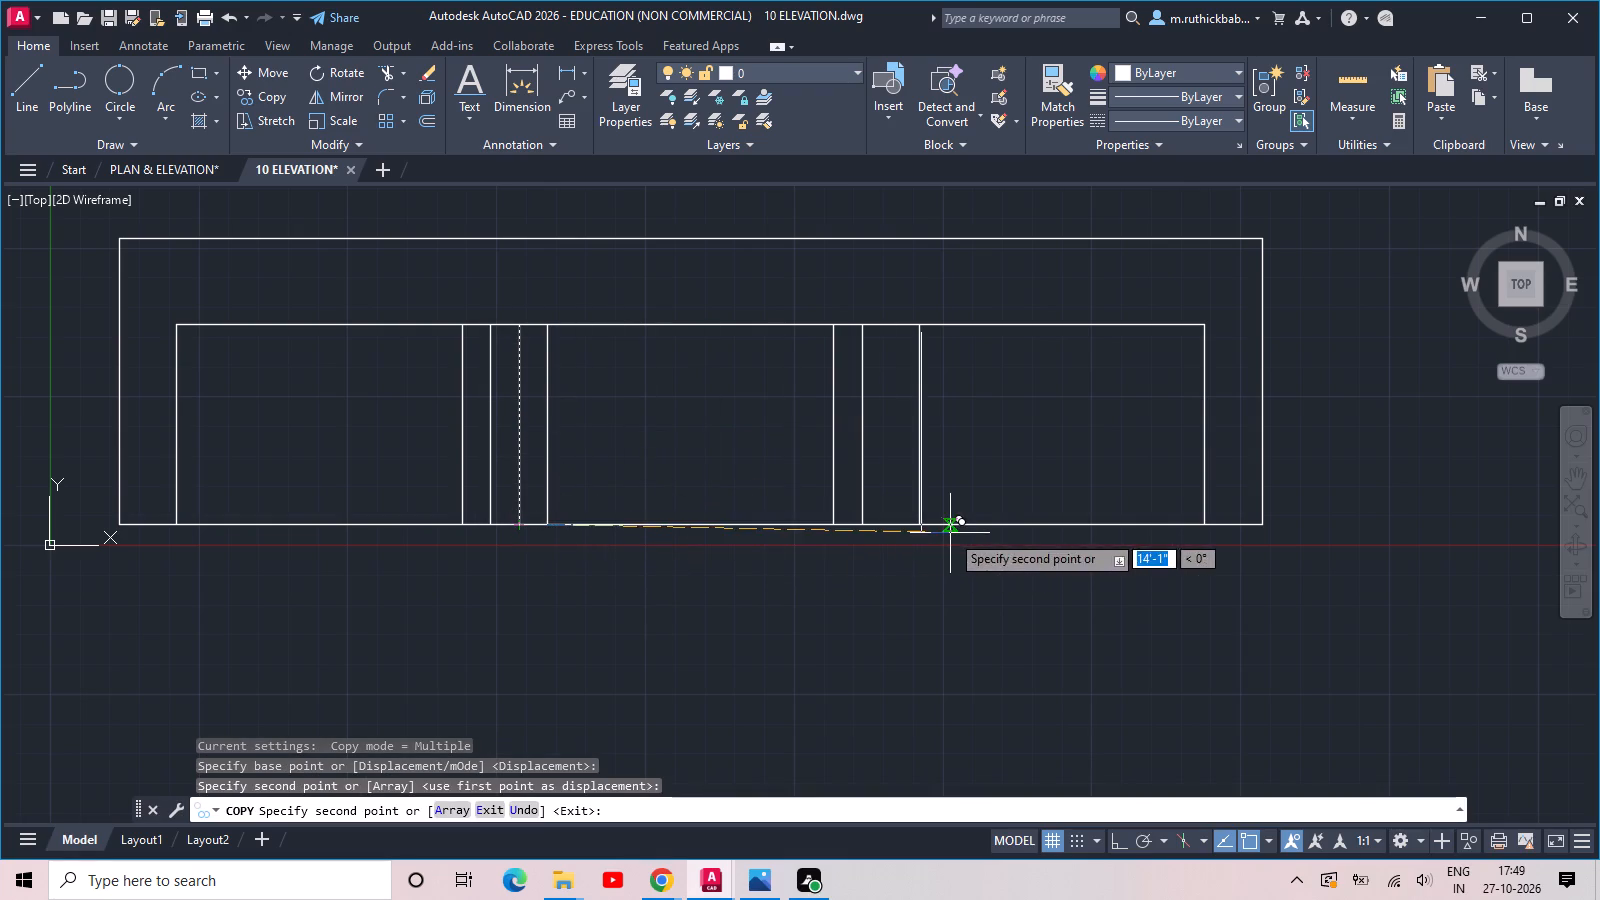
{"action": "left_click", "coordinate": [925, 526]}
{"action": "key", "text": "Escape"}
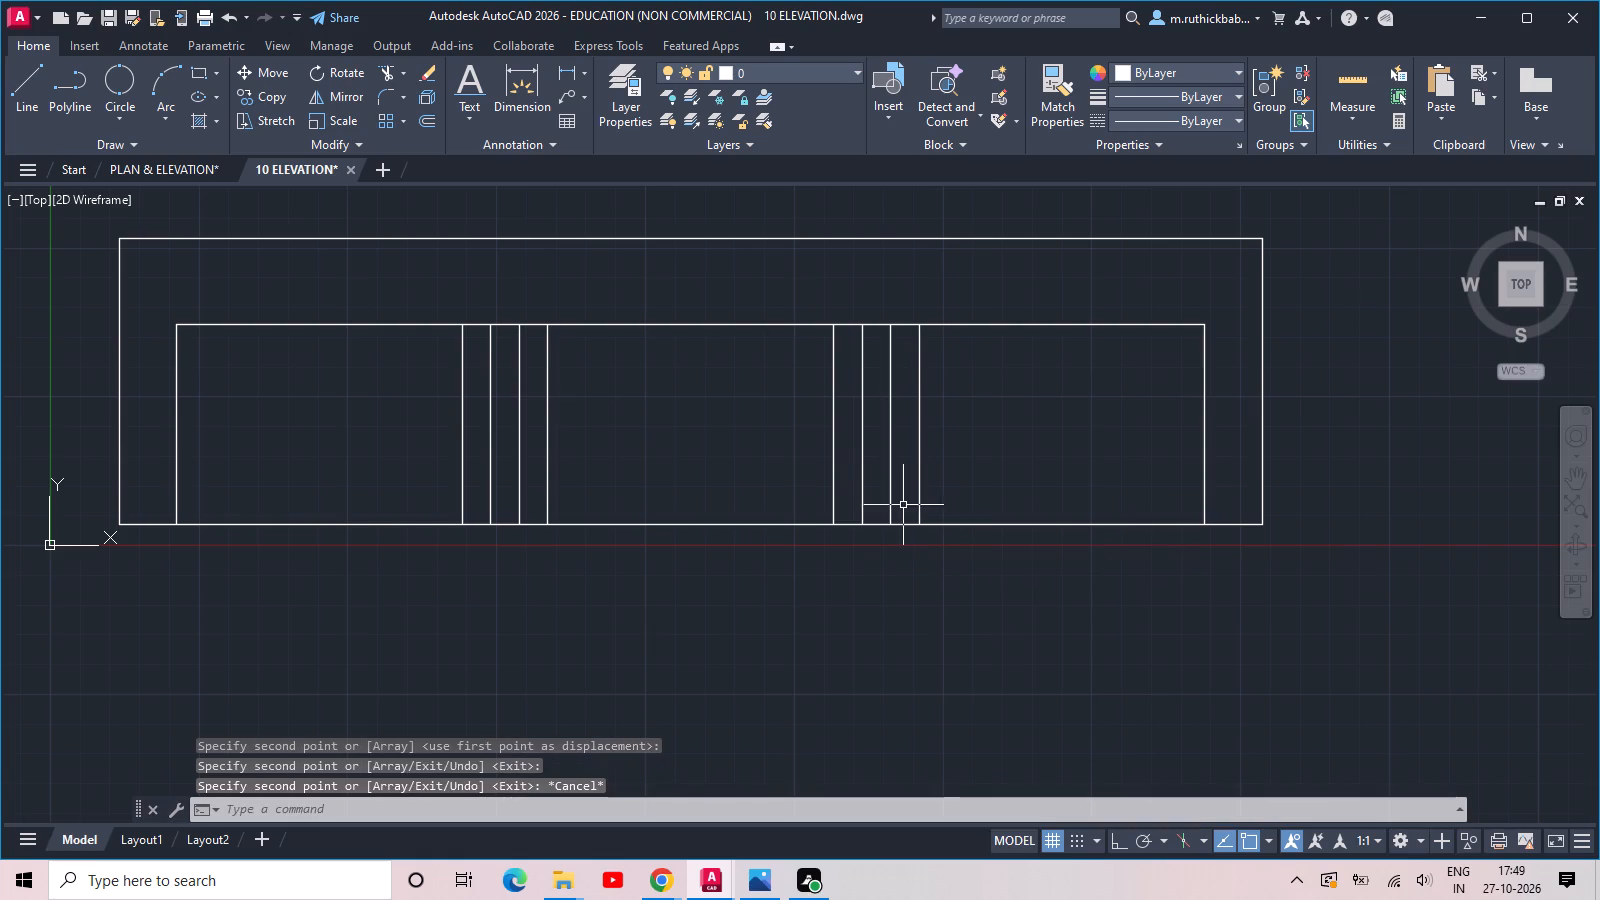
{"action": "left_click", "coordinate": [886, 475]}
{"action": "key", "text": "Escape"}
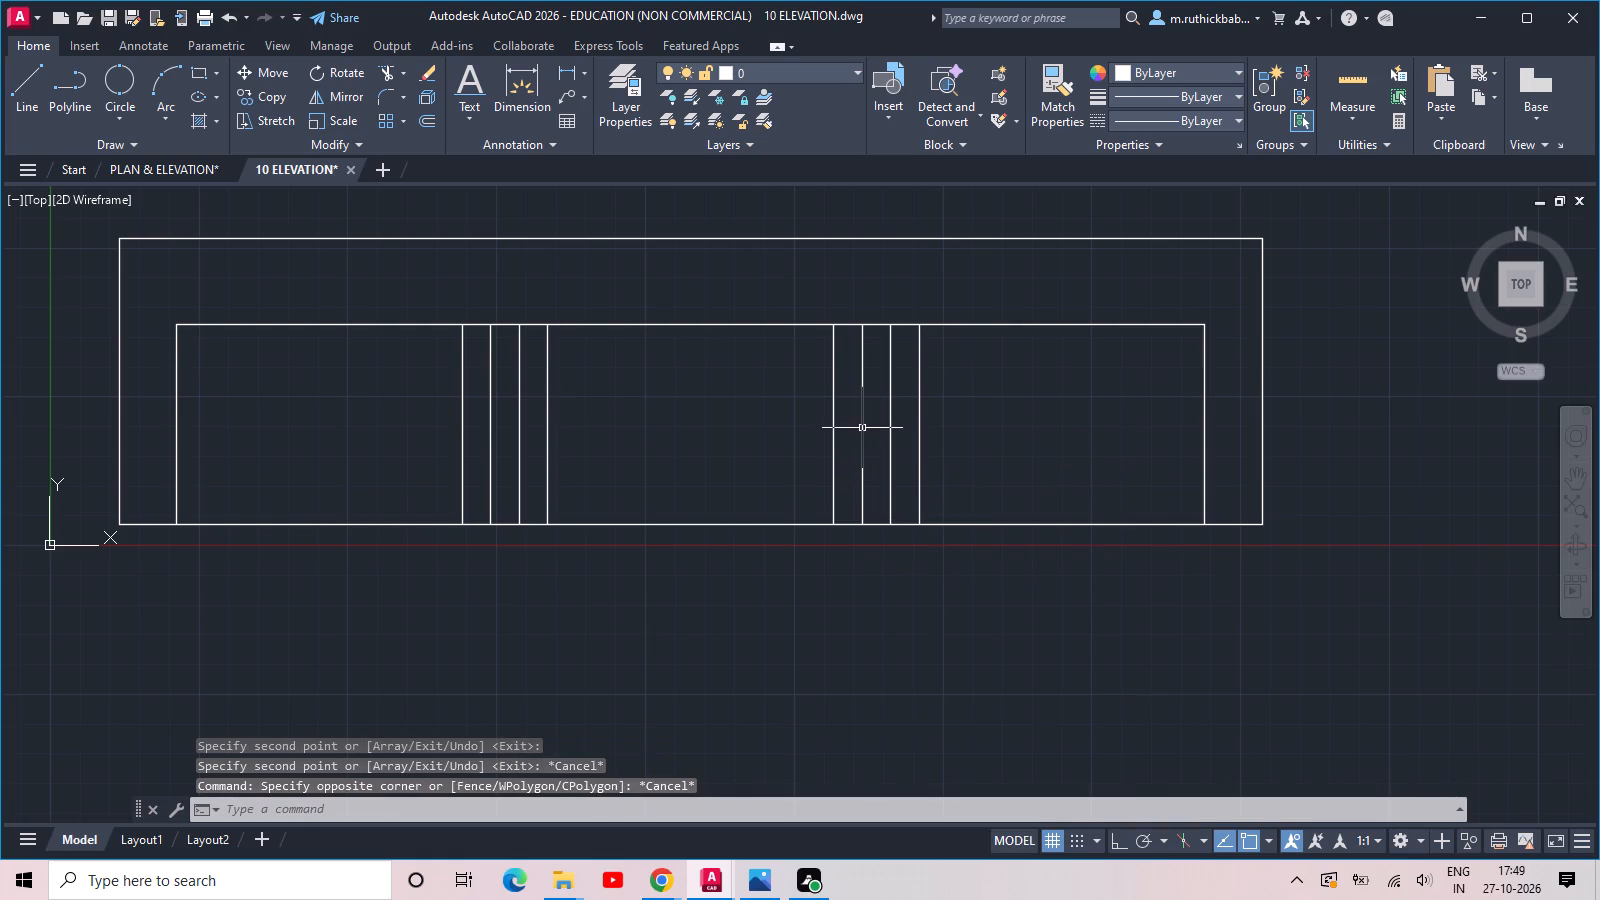
Erase the two original 24-inch offset verticals, one in each group of lines flanking the centre bay.
{"action": "left_click", "coordinate": [861, 430]}
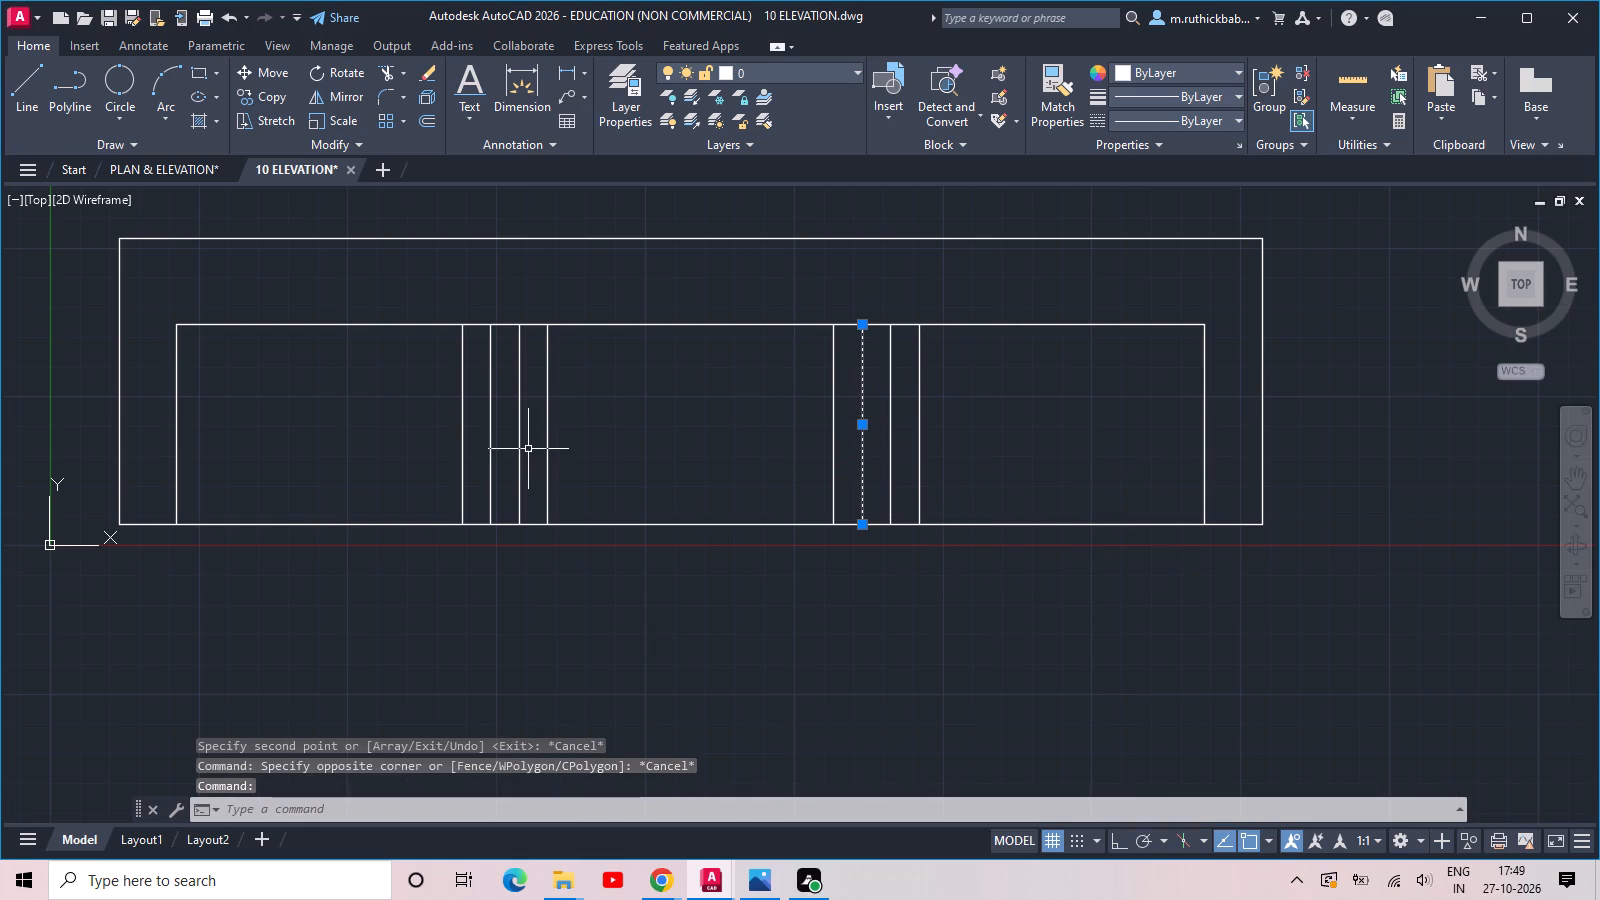
{"action": "left_click", "coordinate": [522, 451]}
{"action": "left_click", "coordinate": [513, 442]}
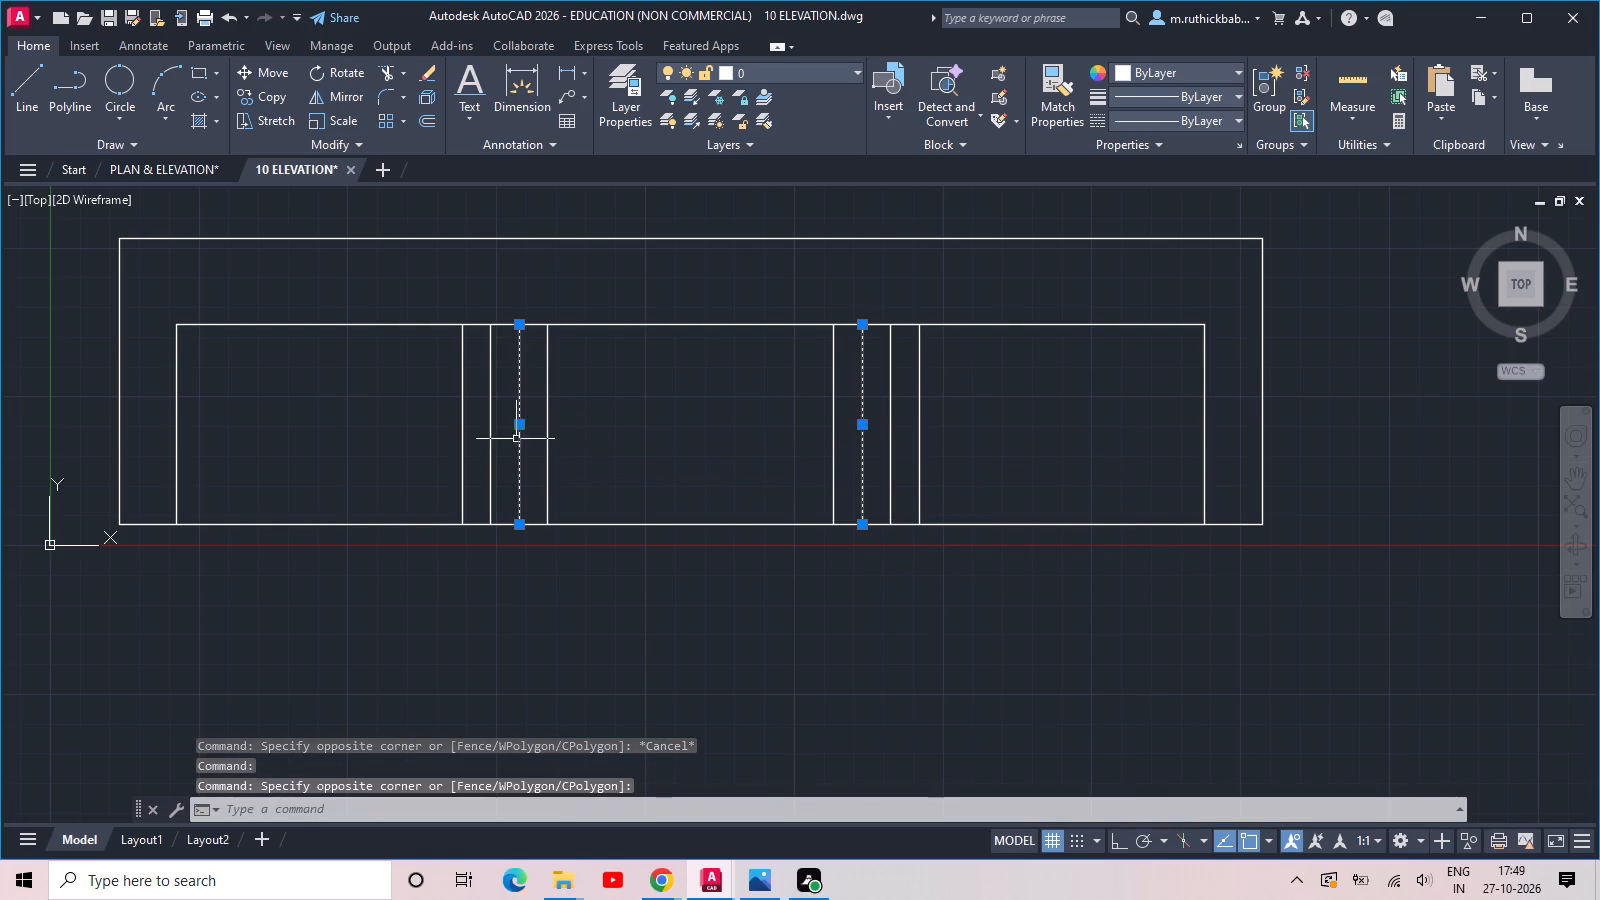
{"action": "key", "text": "Delete"}
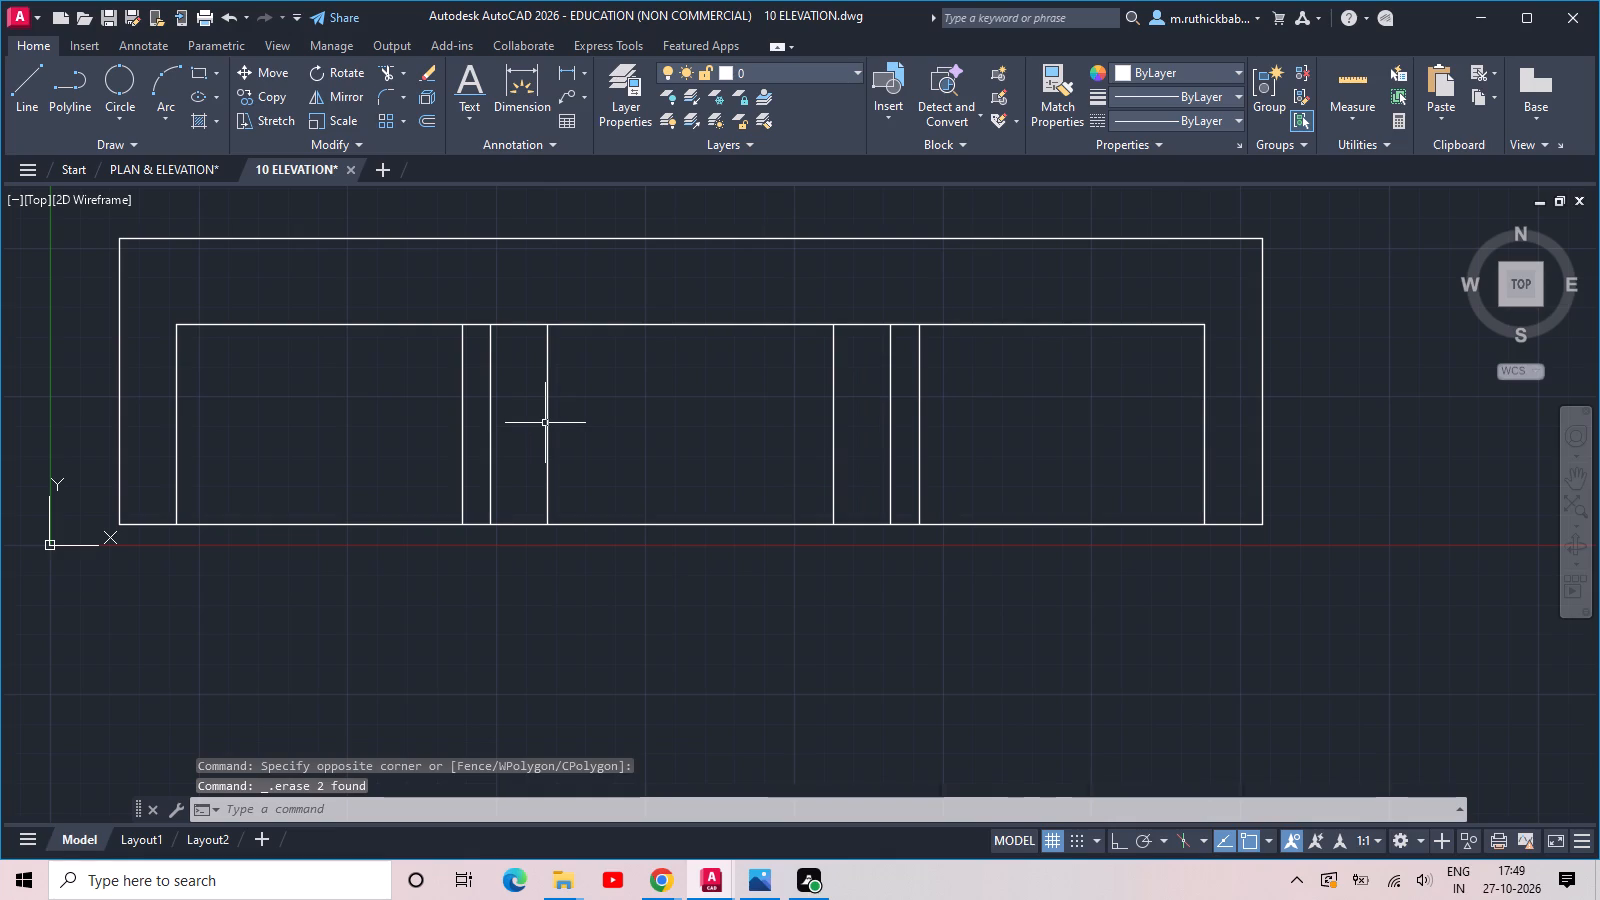
Extend the two verticals on each side of the centre bay up to the outer outline's top line.
{"action": "key", "text": "e"}
{"action": "type", "text": "X"}
{"action": "key", "text": "space"}
{"action": "key", "text": "space"}
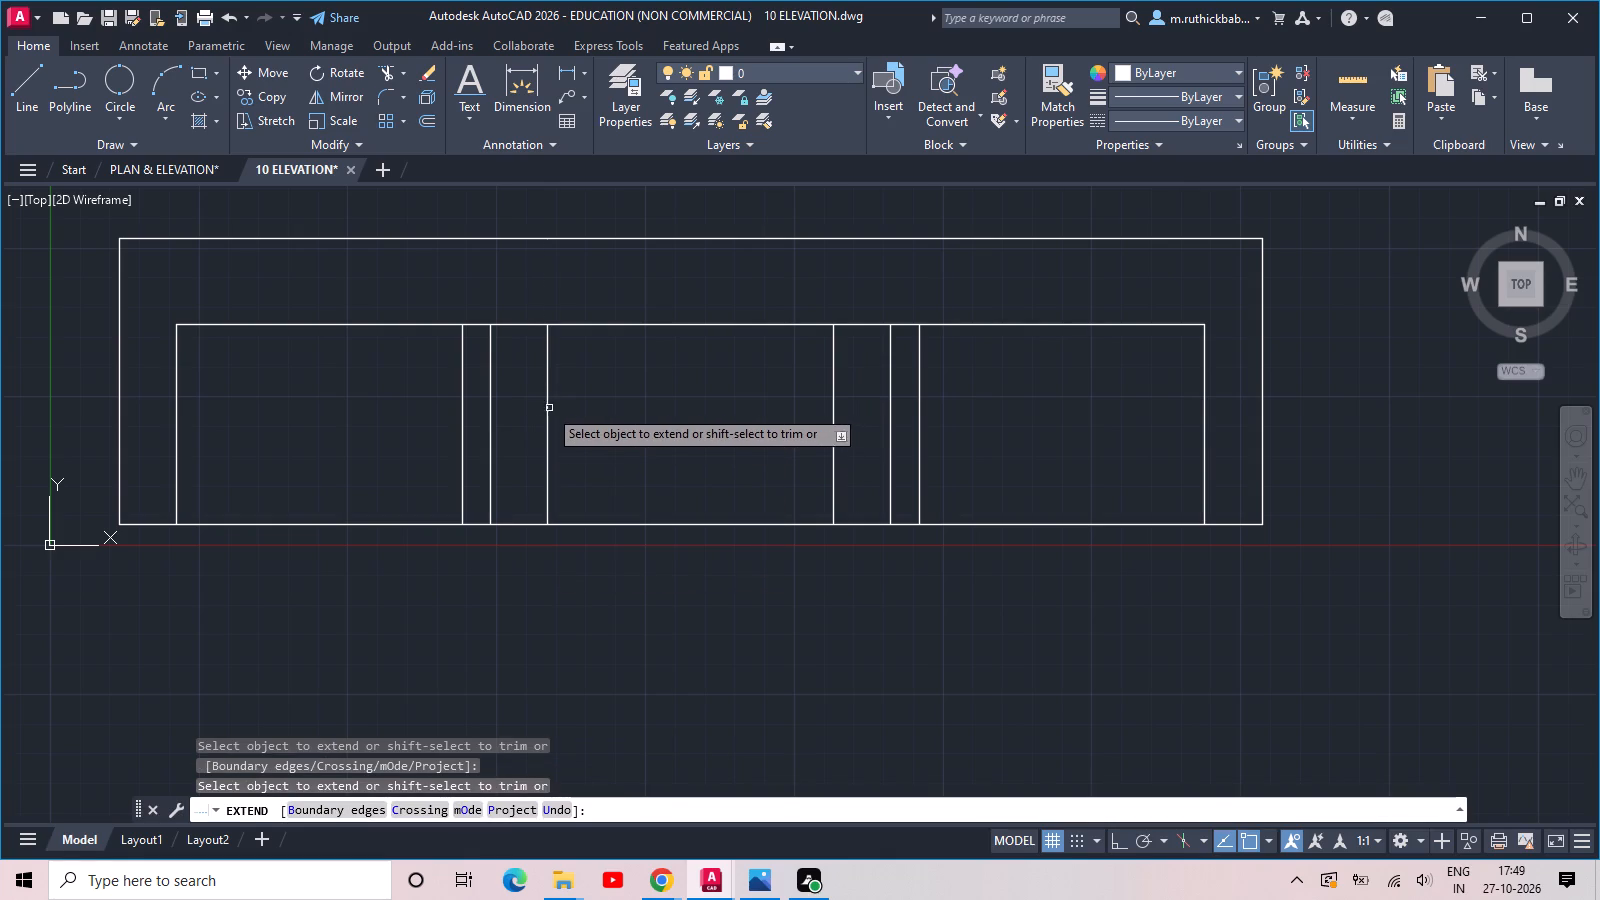
{"action": "left_click", "coordinate": [545, 409]}
{"action": "left_click", "coordinate": [491, 413]}
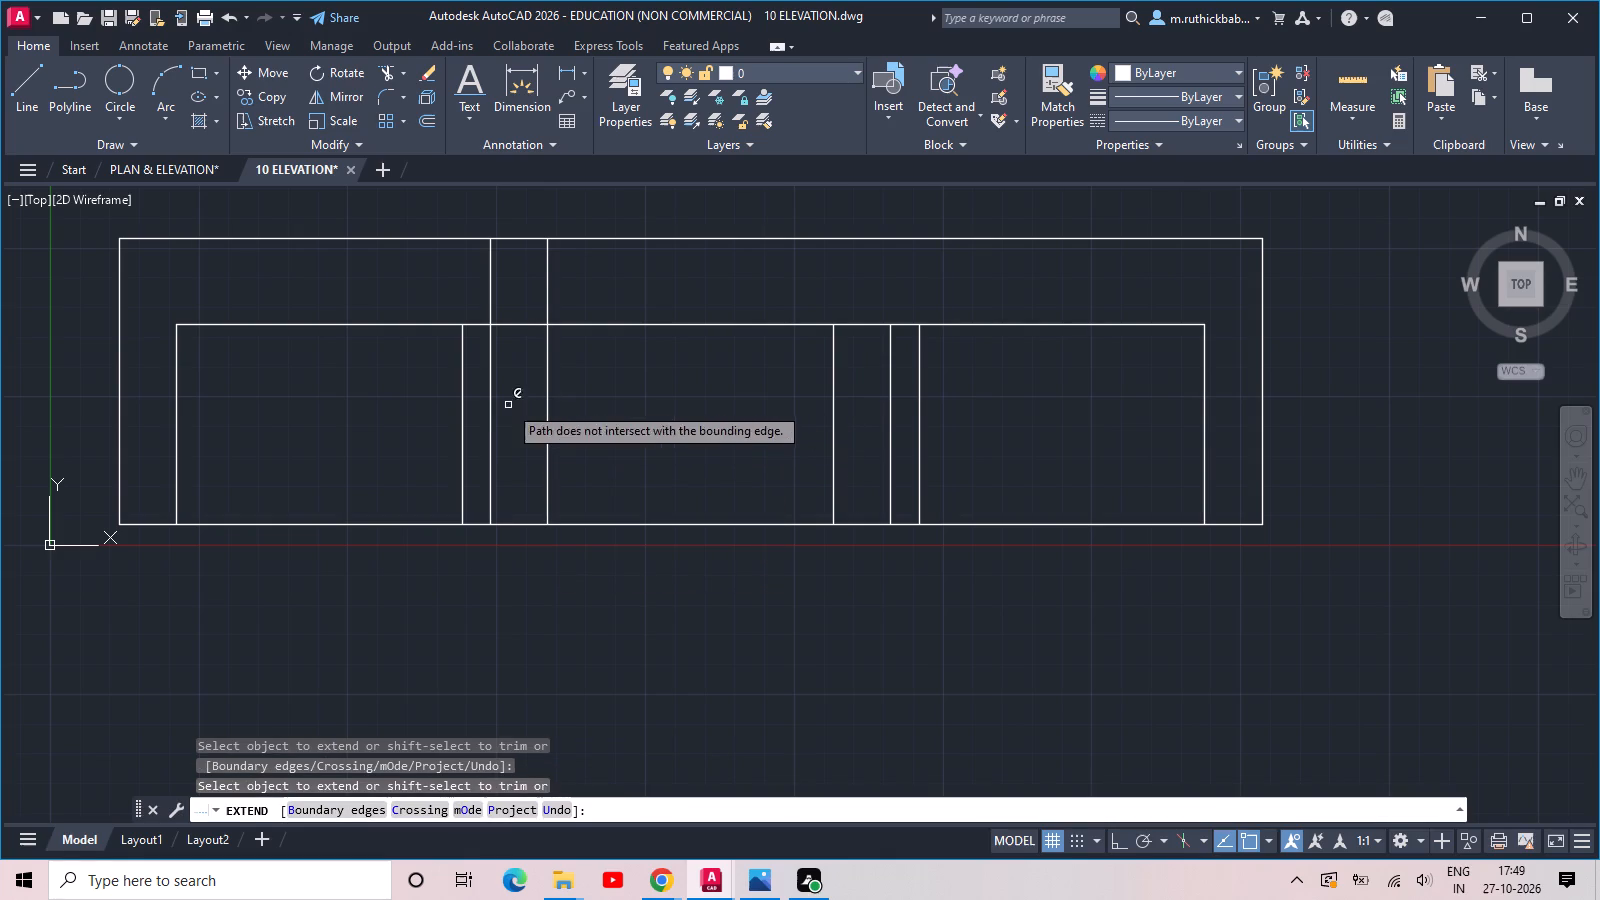
{"action": "left_click", "coordinate": [907, 387]}
{"action": "left_click", "coordinate": [763, 399]}
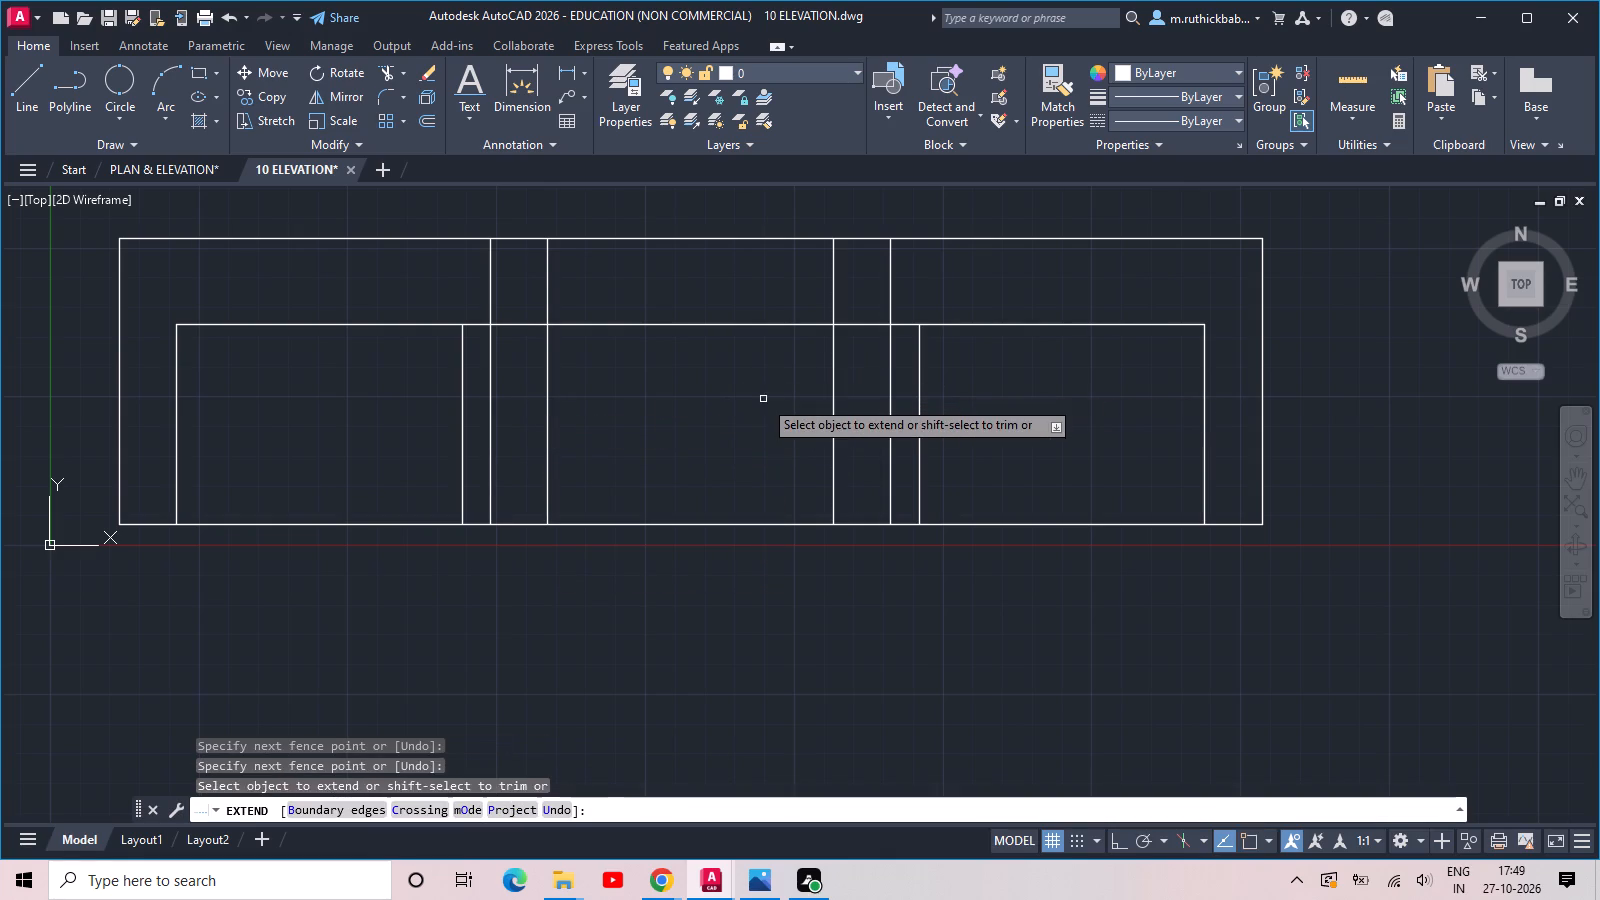
{"action": "key", "text": "Escape"}
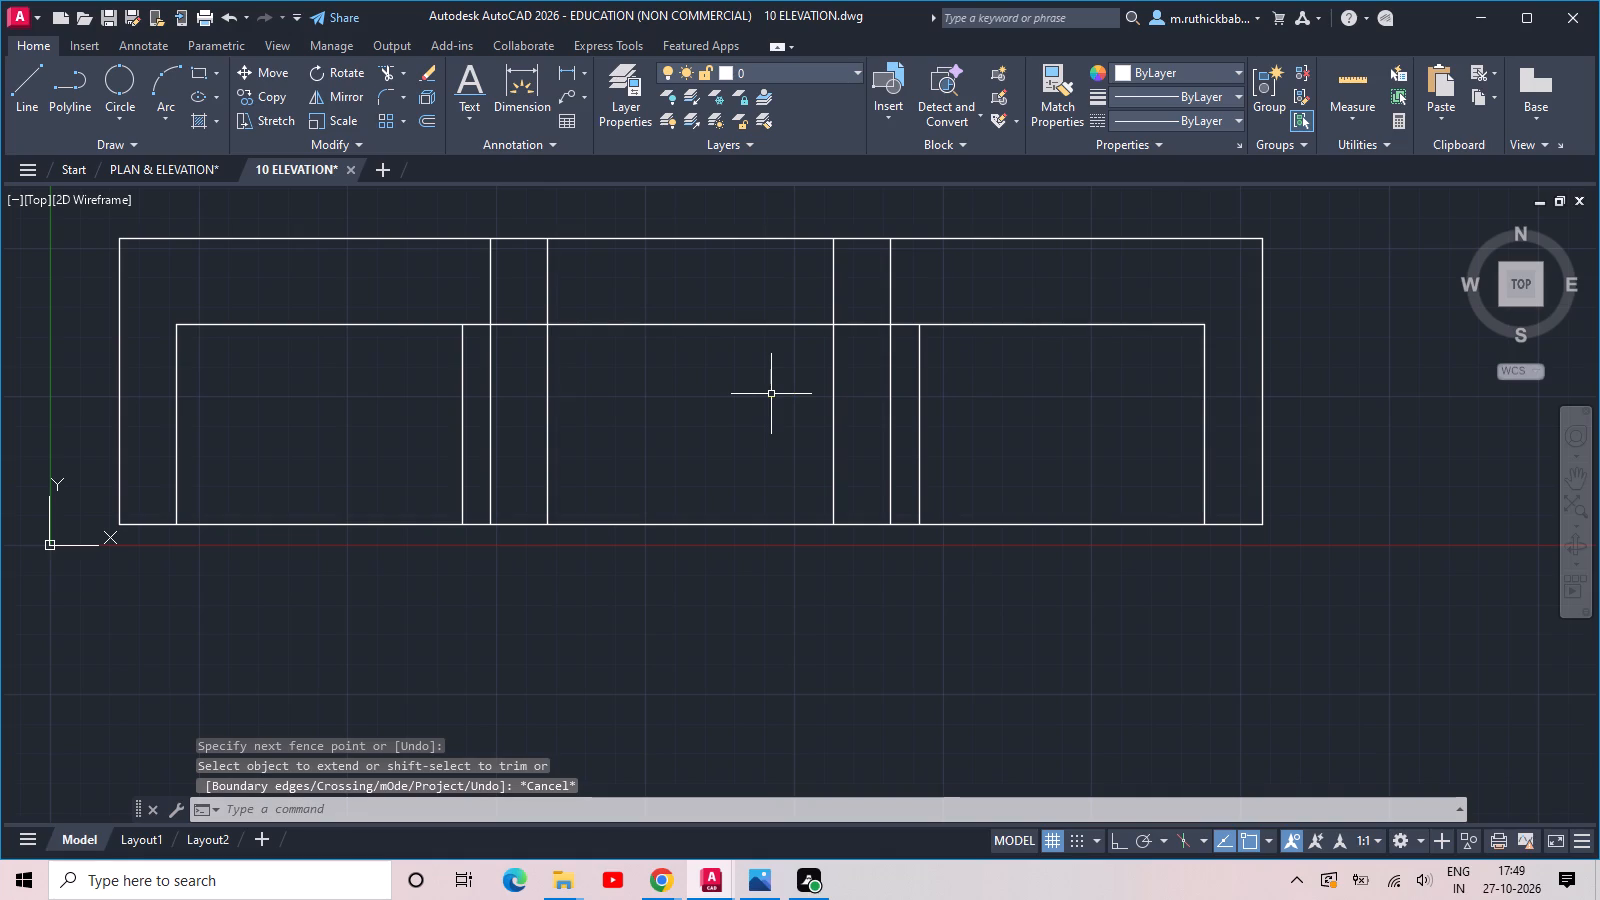
Trim the inner horizontal line between the two side bays, leaving two separate 10' wide openings.
{"action": "type", "text": "TR"}
{"action": "key", "text": "space"}
{"action": "key", "text": "space"}
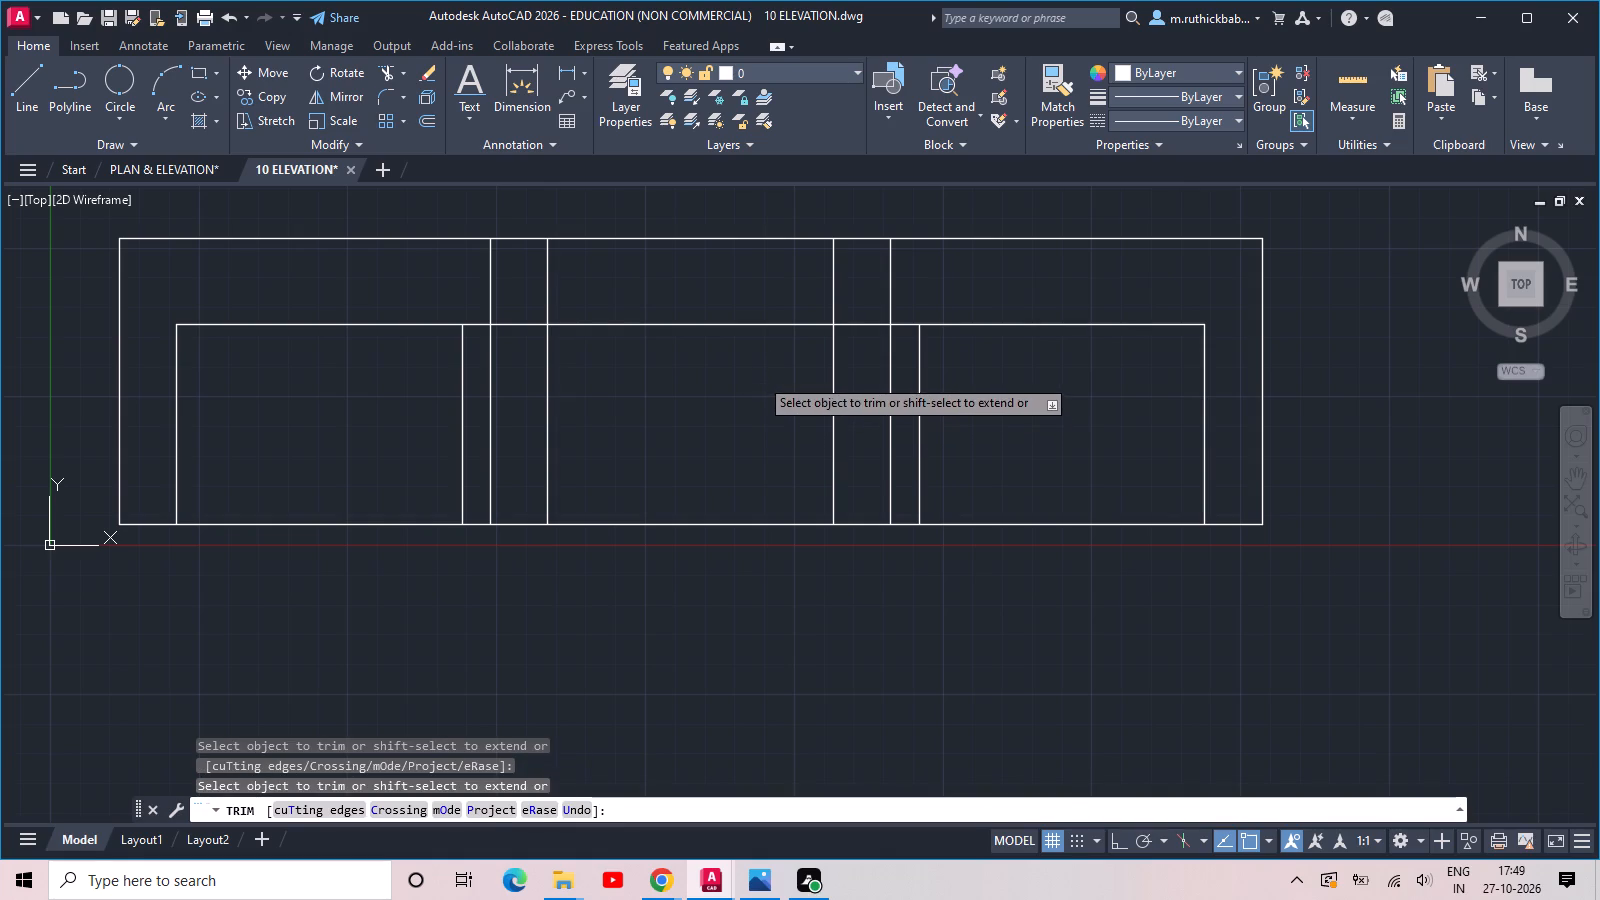
{"action": "left_click", "coordinate": [759, 377]}
{"action": "left_click", "coordinate": [757, 274]}
{"action": "left_click", "coordinate": [509, 342]}
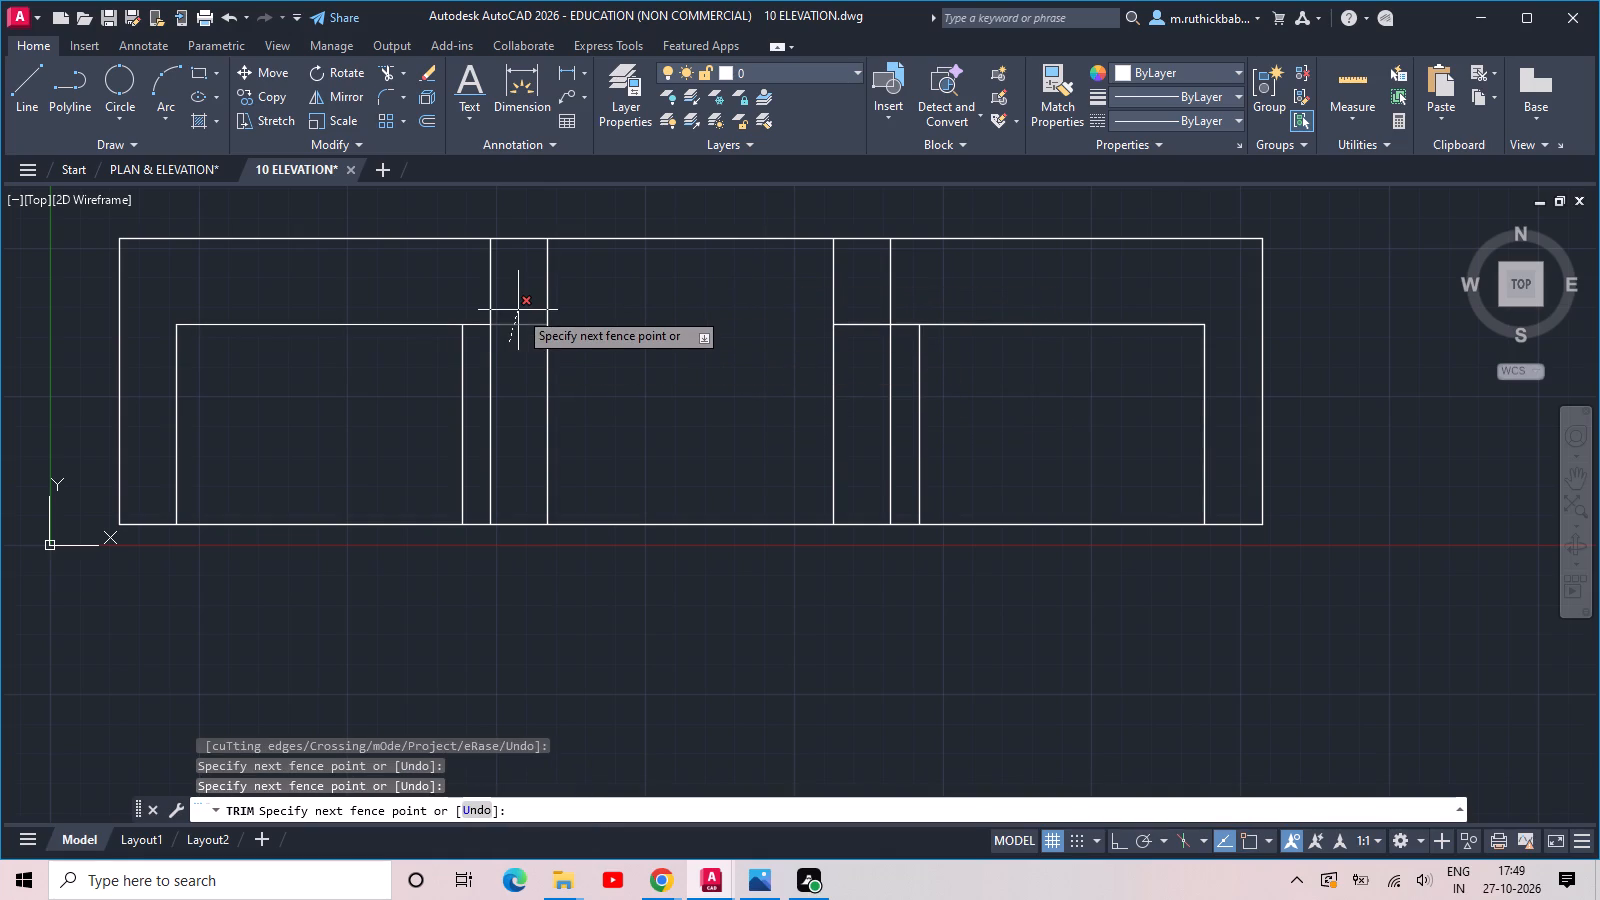
{"action": "left_click", "coordinate": [518, 310]}
{"action": "left_click", "coordinate": [472, 336]}
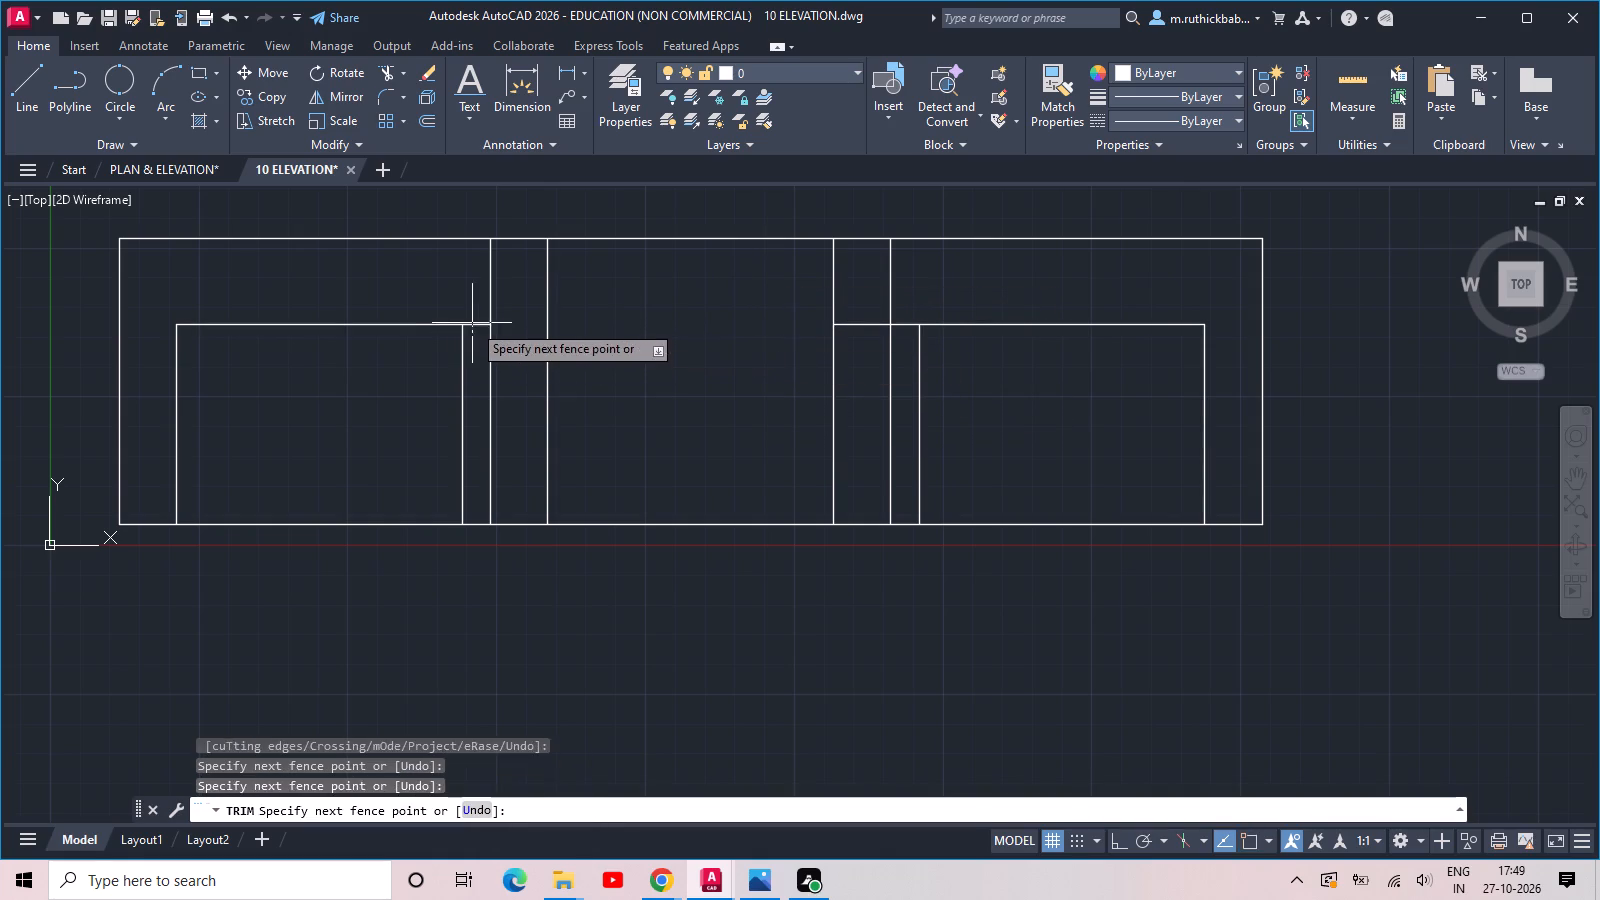
{"action": "left_click", "coordinate": [472, 323]}
{"action": "left_click", "coordinate": [864, 317]}
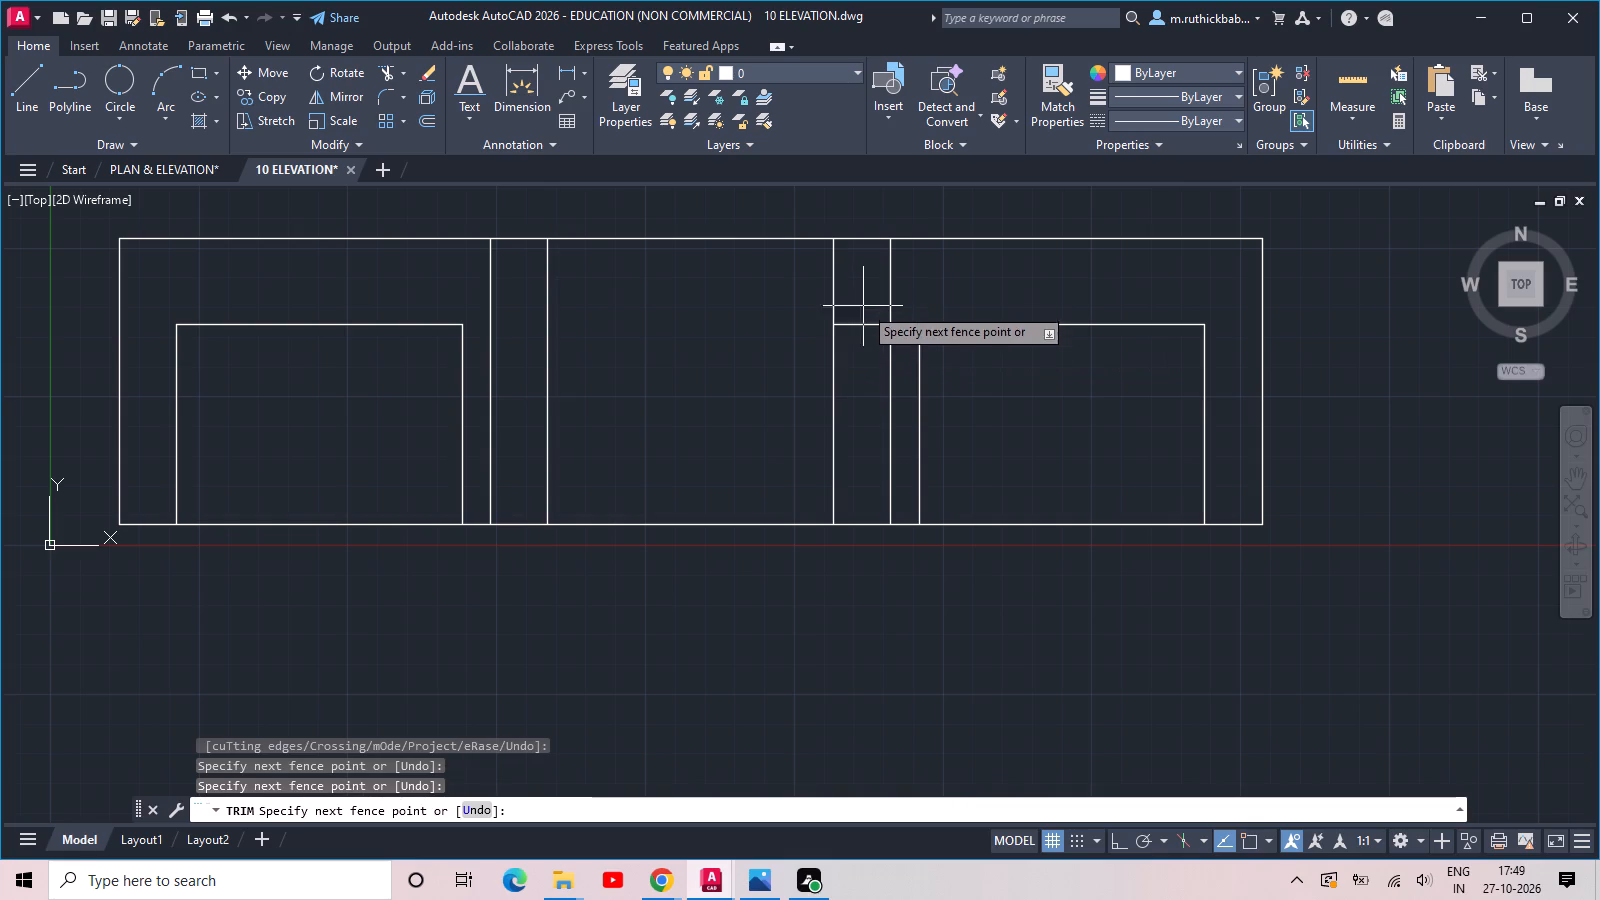
{"action": "left_click", "coordinate": [863, 371]}
{"action": "left_click", "coordinate": [908, 340]}
{"action": "left_click", "coordinate": [915, 307]}
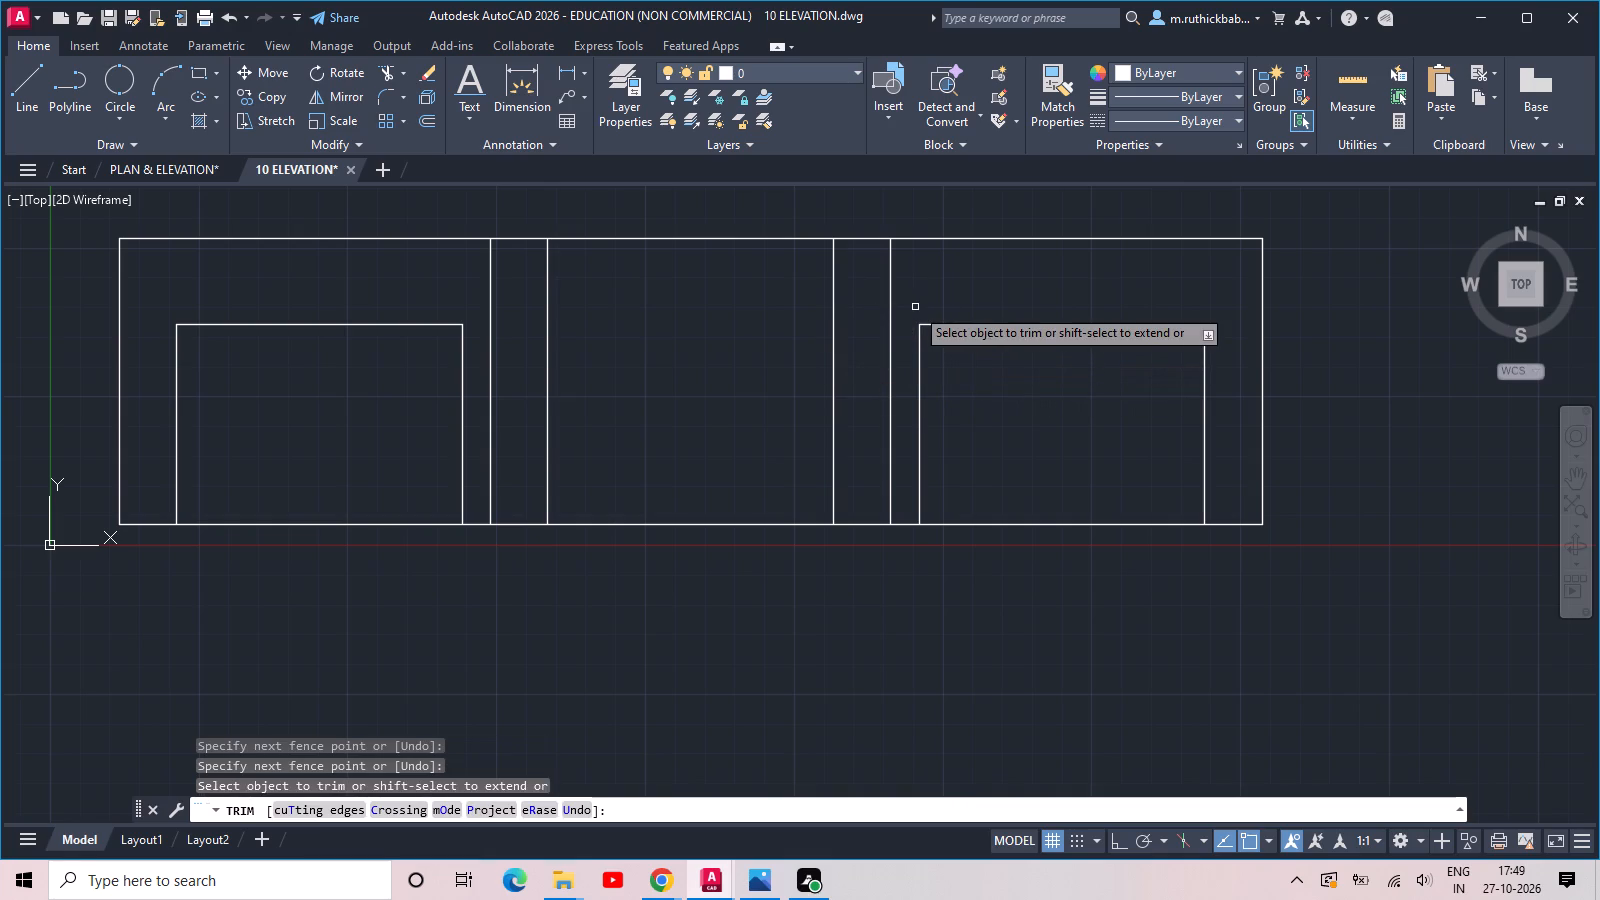
{"action": "key", "text": "Escape"}
Draw a door rectangle about 5'-2" wide and 6'-7" high standing on the base line in the centre bay.
{"action": "middle_click", "coordinate": [915, 307]}
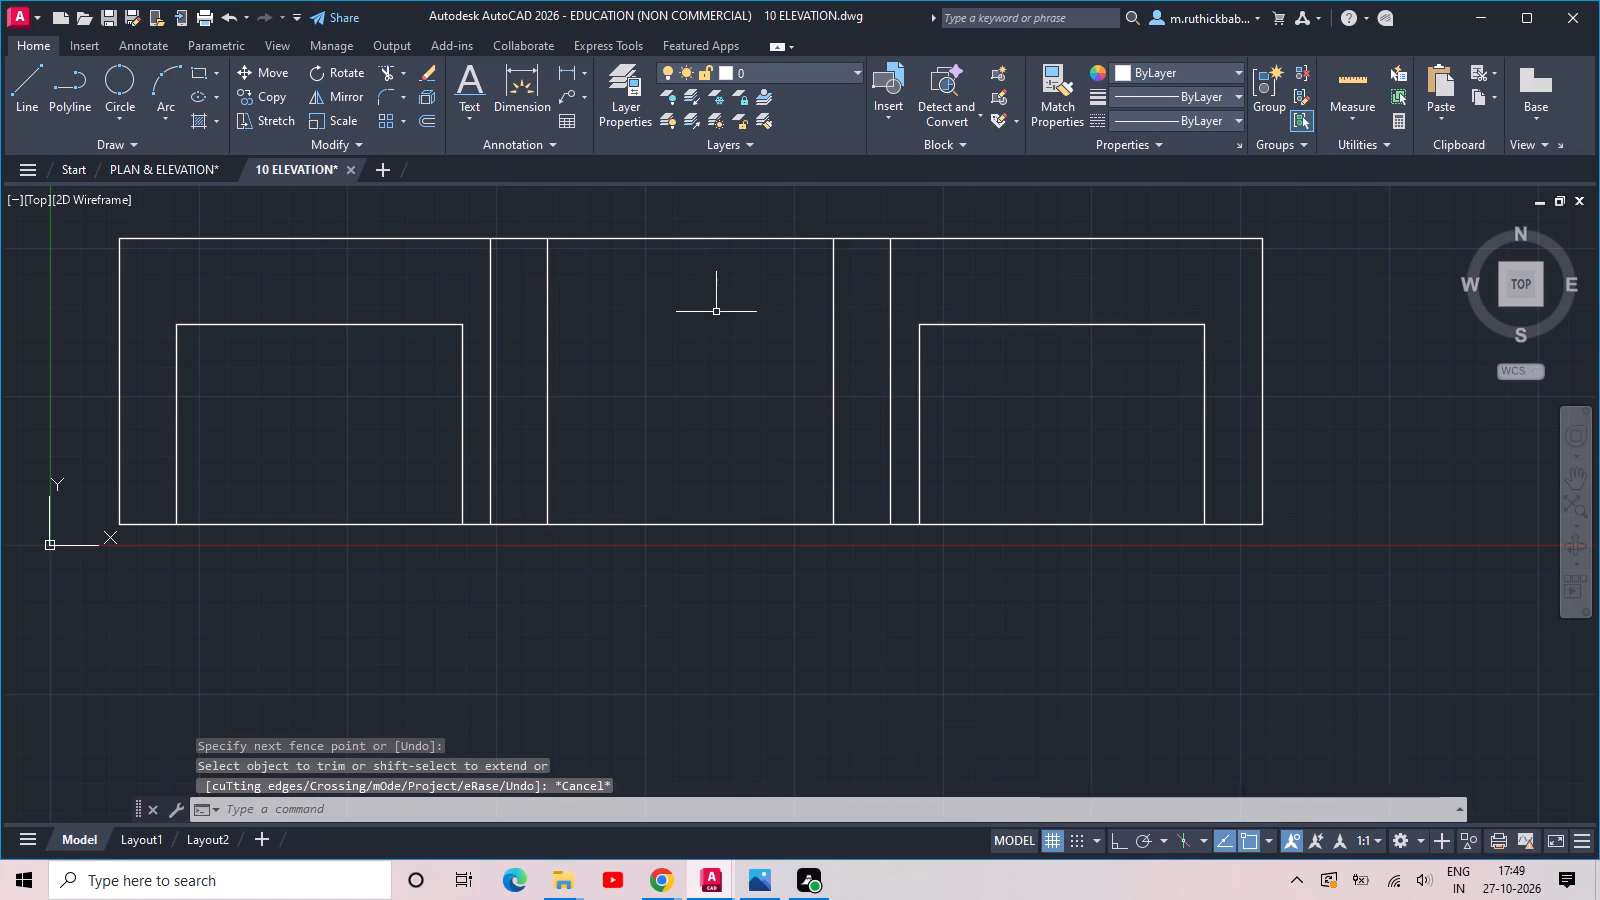
{"action": "scroll", "coordinate": [701, 363], "scroll_direction": "up", "scroll_amount": 1}
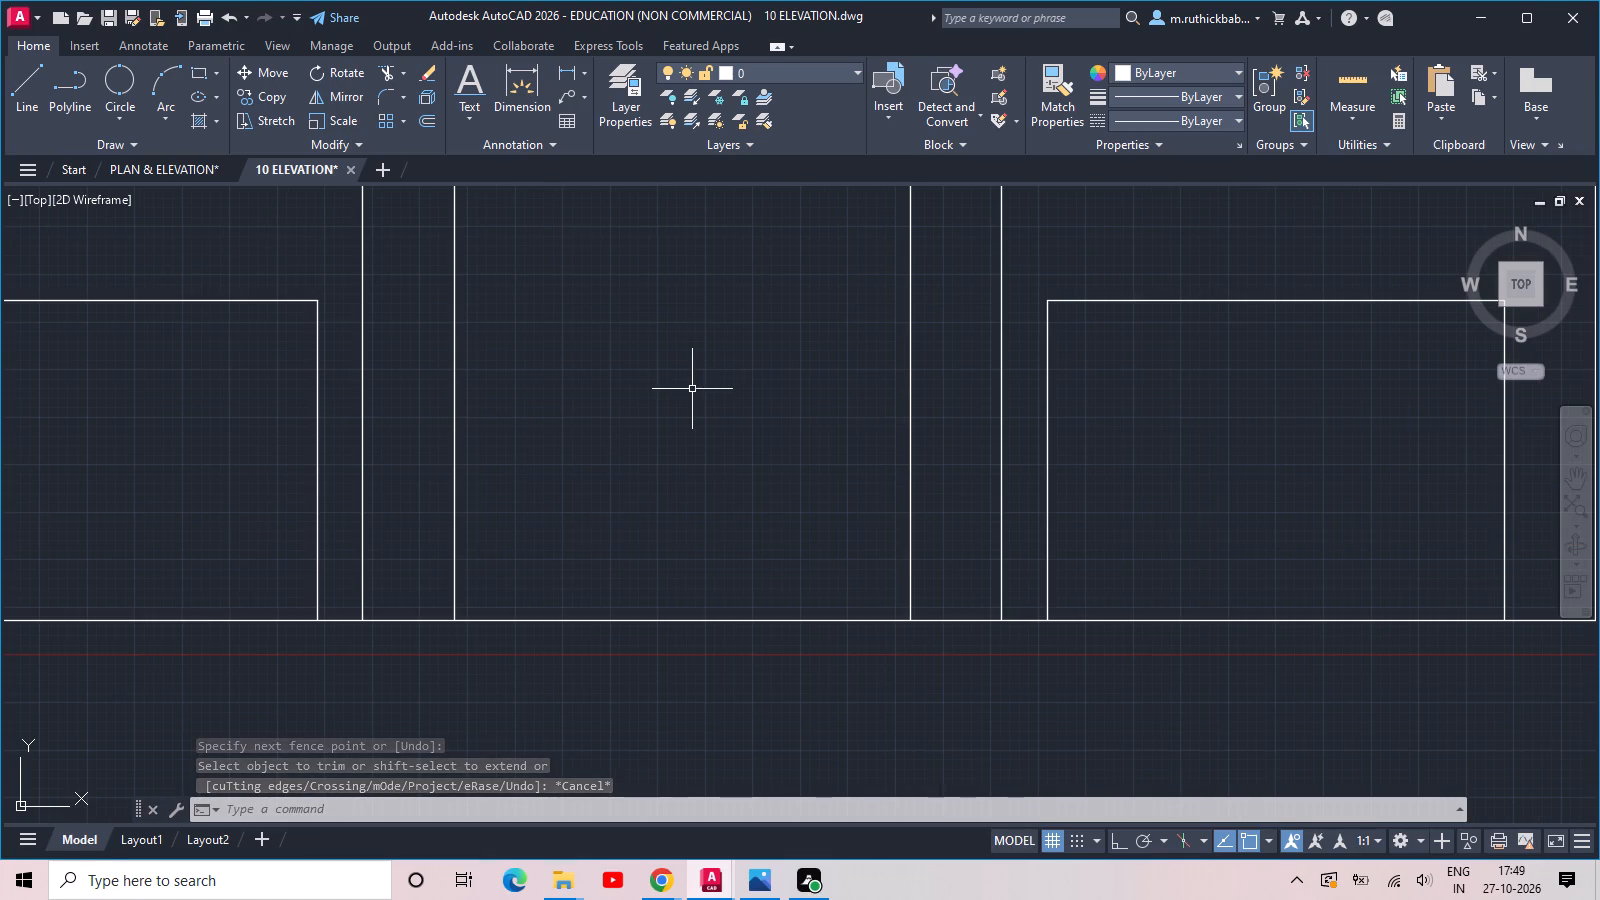
{"action": "middle_click_drag", "start_coordinate": [692, 389], "coordinate": [625, 411]}
{"action": "type", "text": "REC"}
{"action": "key", "text": "space"}
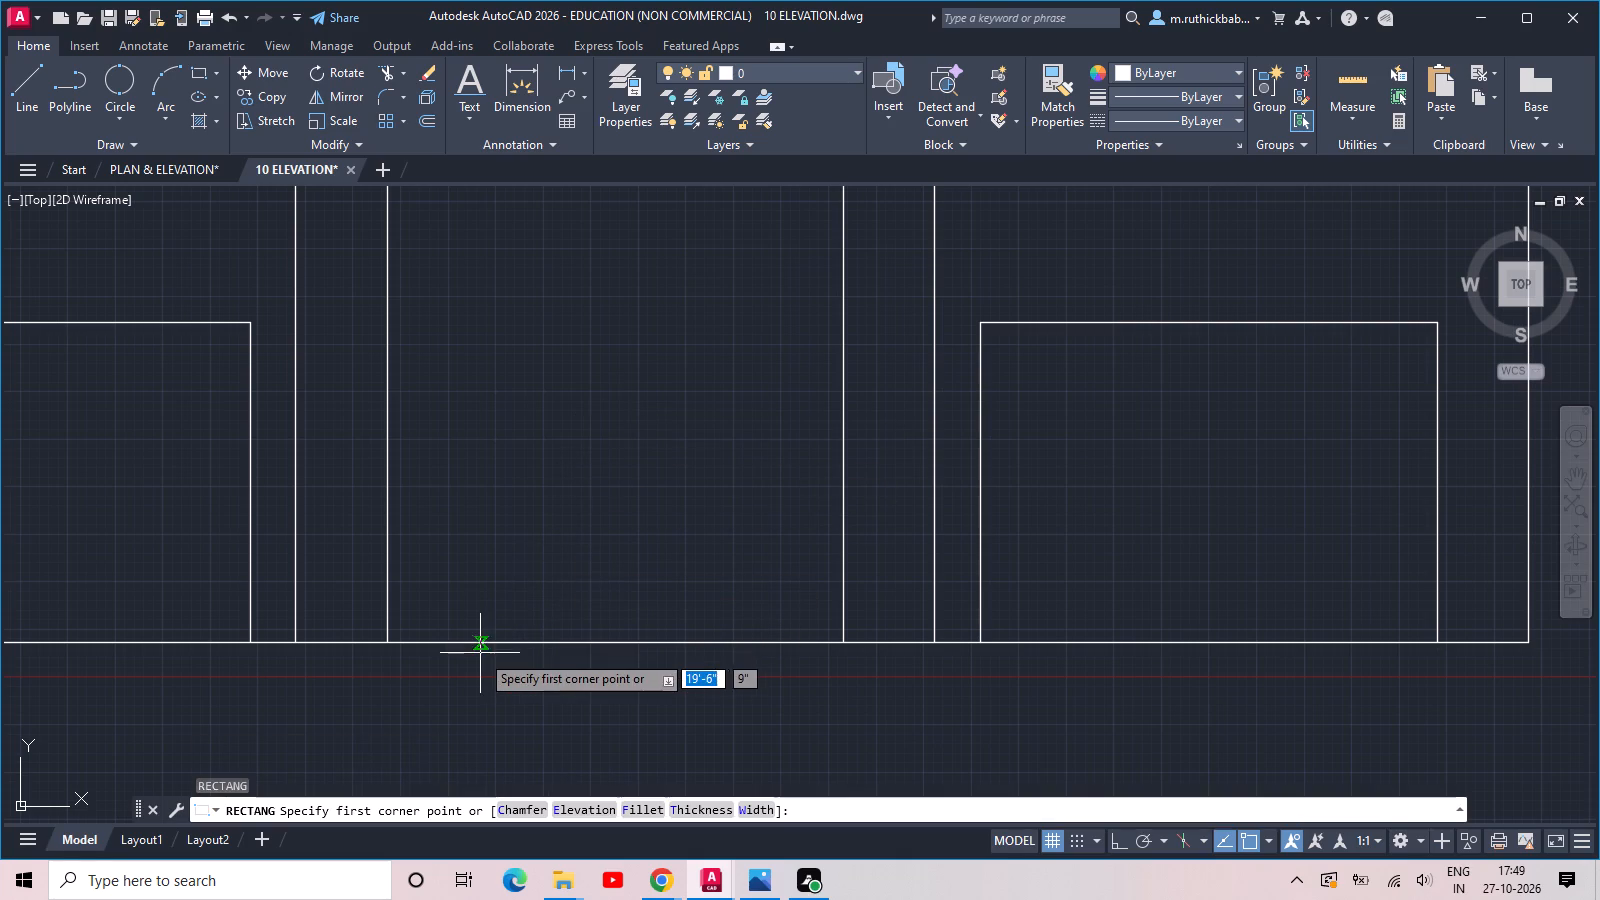
{"action": "left_click_drag", "start_coordinate": [481, 639], "coordinate": [486, 629]}
{"action": "middle_click_drag", "start_coordinate": [695, 335], "coordinate": [714, 427]}
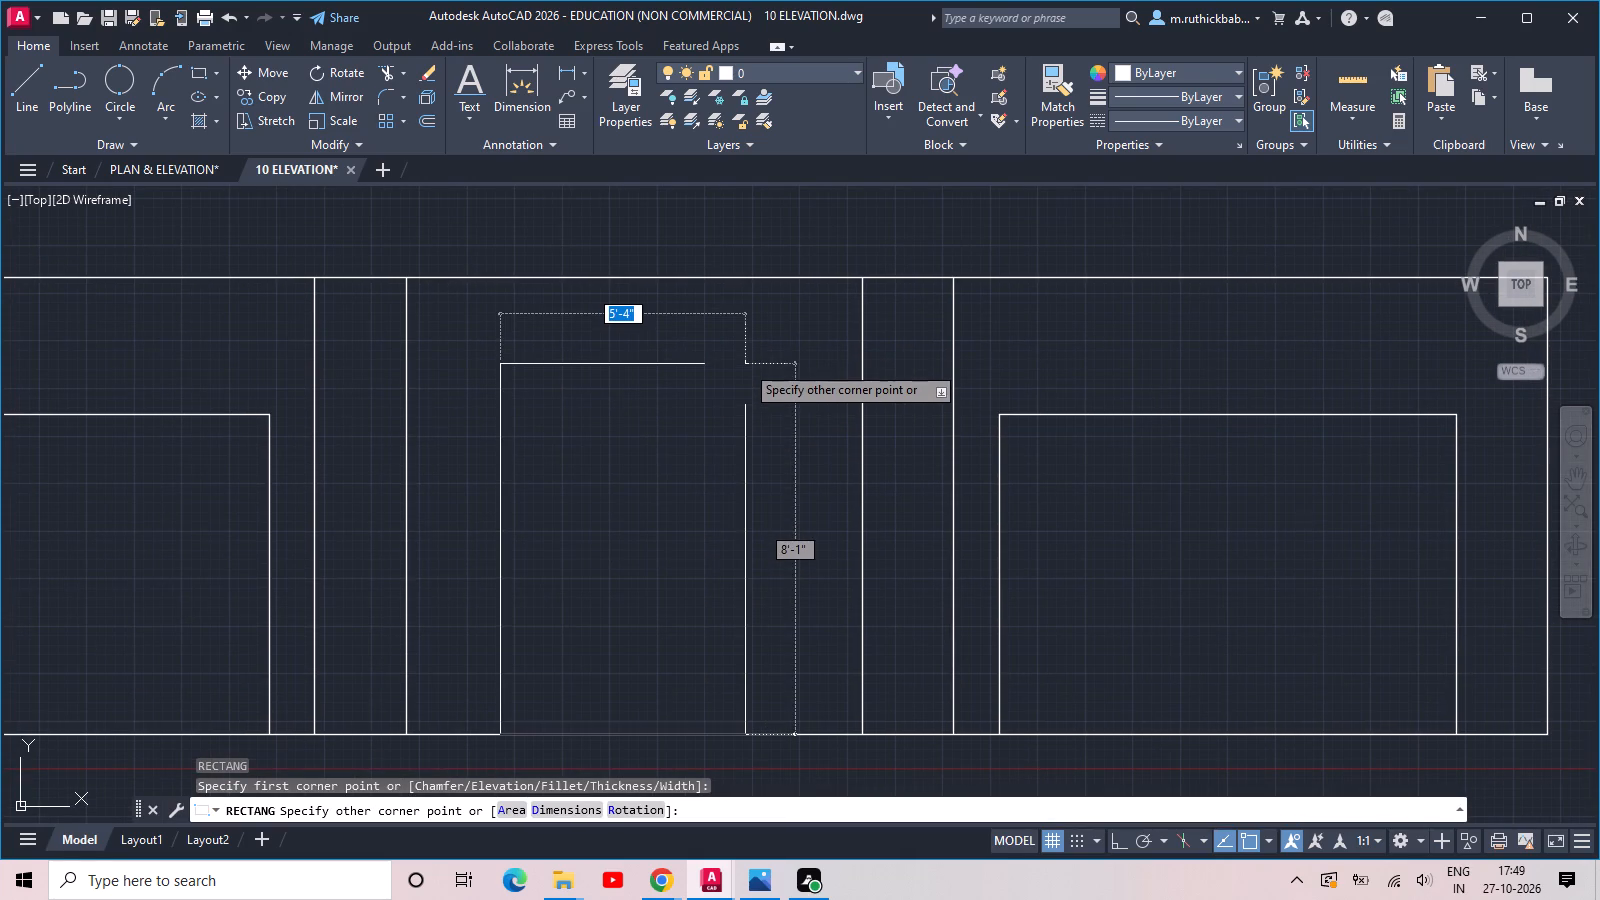
{"action": "left_click", "coordinate": [738, 432]}
Copy the door rectangle from its bottom midpoint to the midpoint between the centre bay's two base corners, using M2P.
{"action": "left_click", "coordinate": [648, 464]}
{"action": "left_click", "coordinate": [601, 402]}
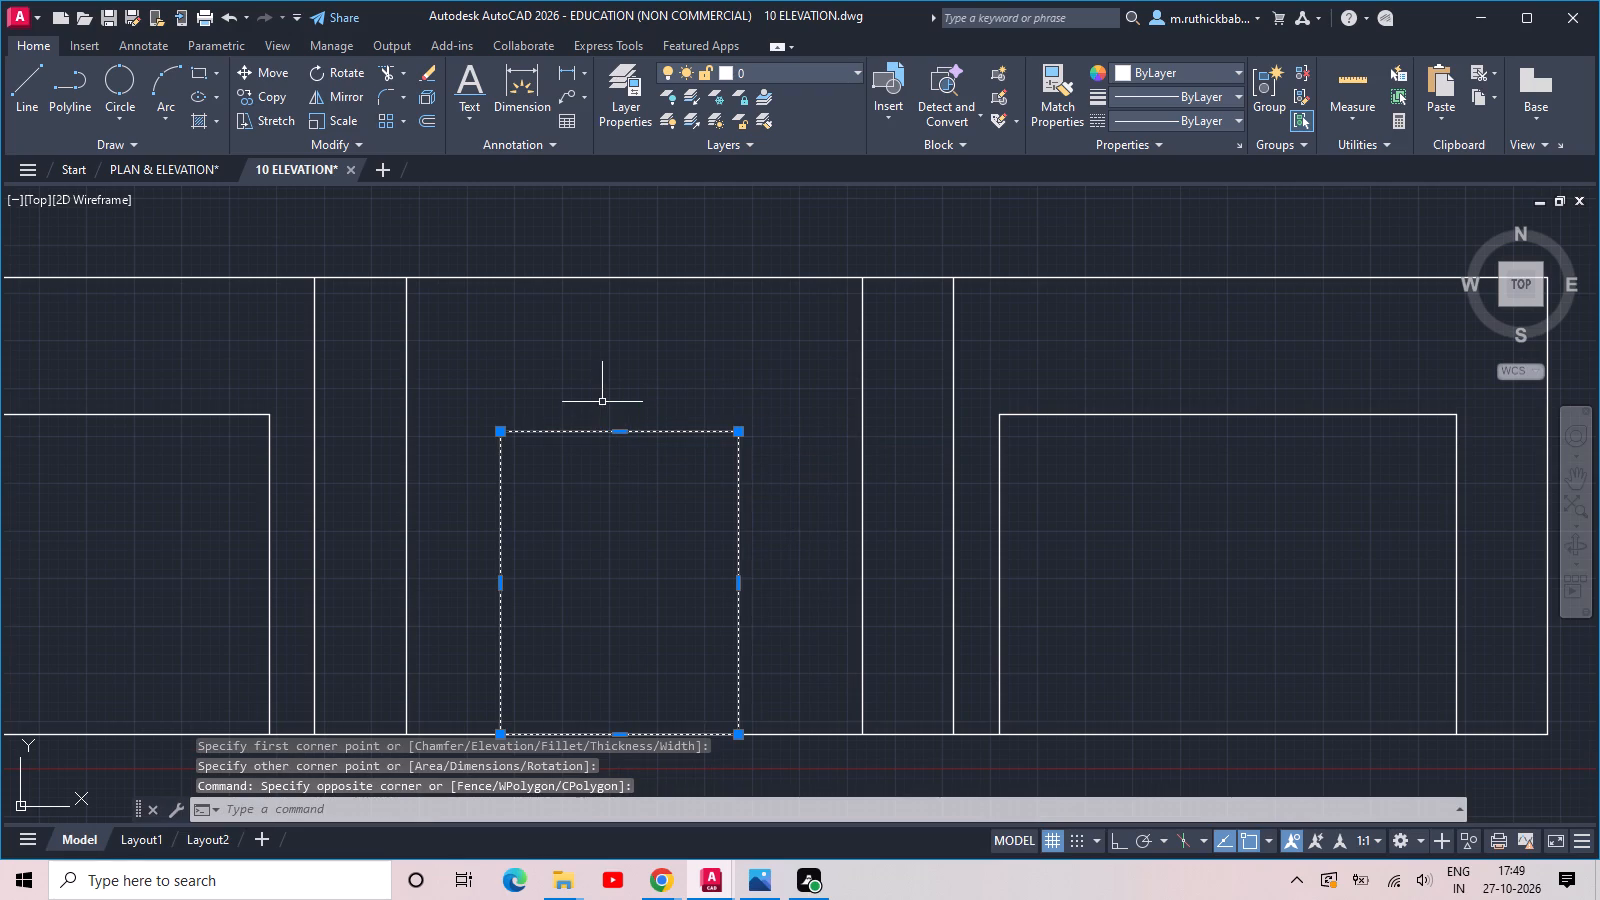
{"action": "key", "text": "c"}
{"action": "type", "text": "O"}
{"action": "key", "text": "space"}
{"action": "middle_click_drag", "start_coordinate": [582, 728], "coordinate": [693, 482]}
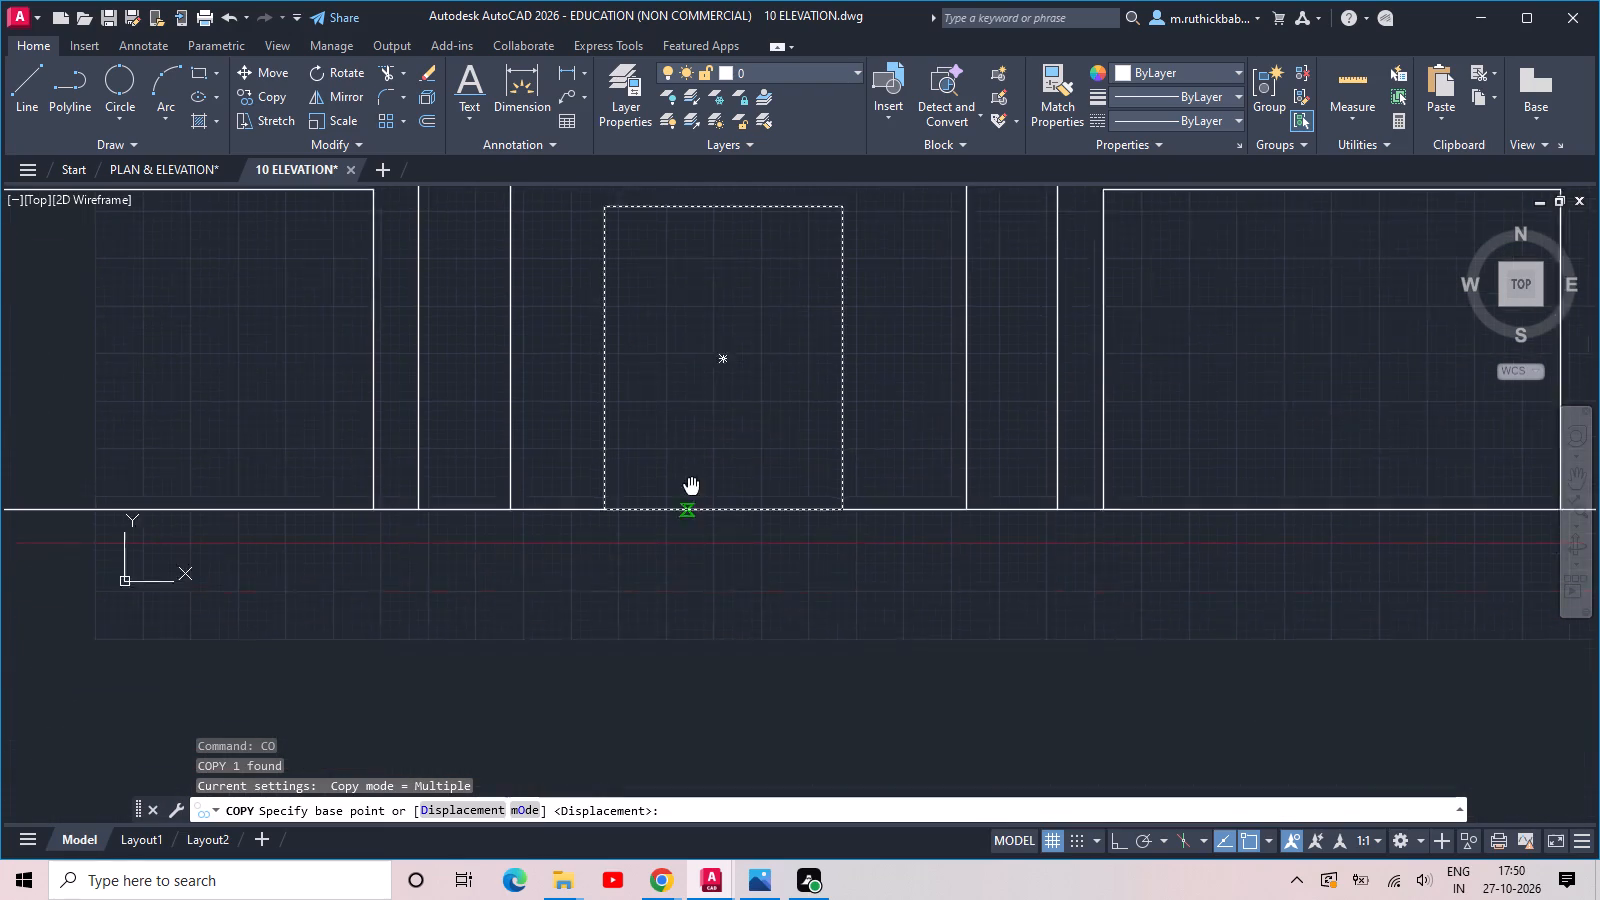
{"action": "middle_click_drag", "start_coordinate": [693, 482], "coordinate": [699, 459]}
{"action": "left_click", "coordinate": [728, 466]}
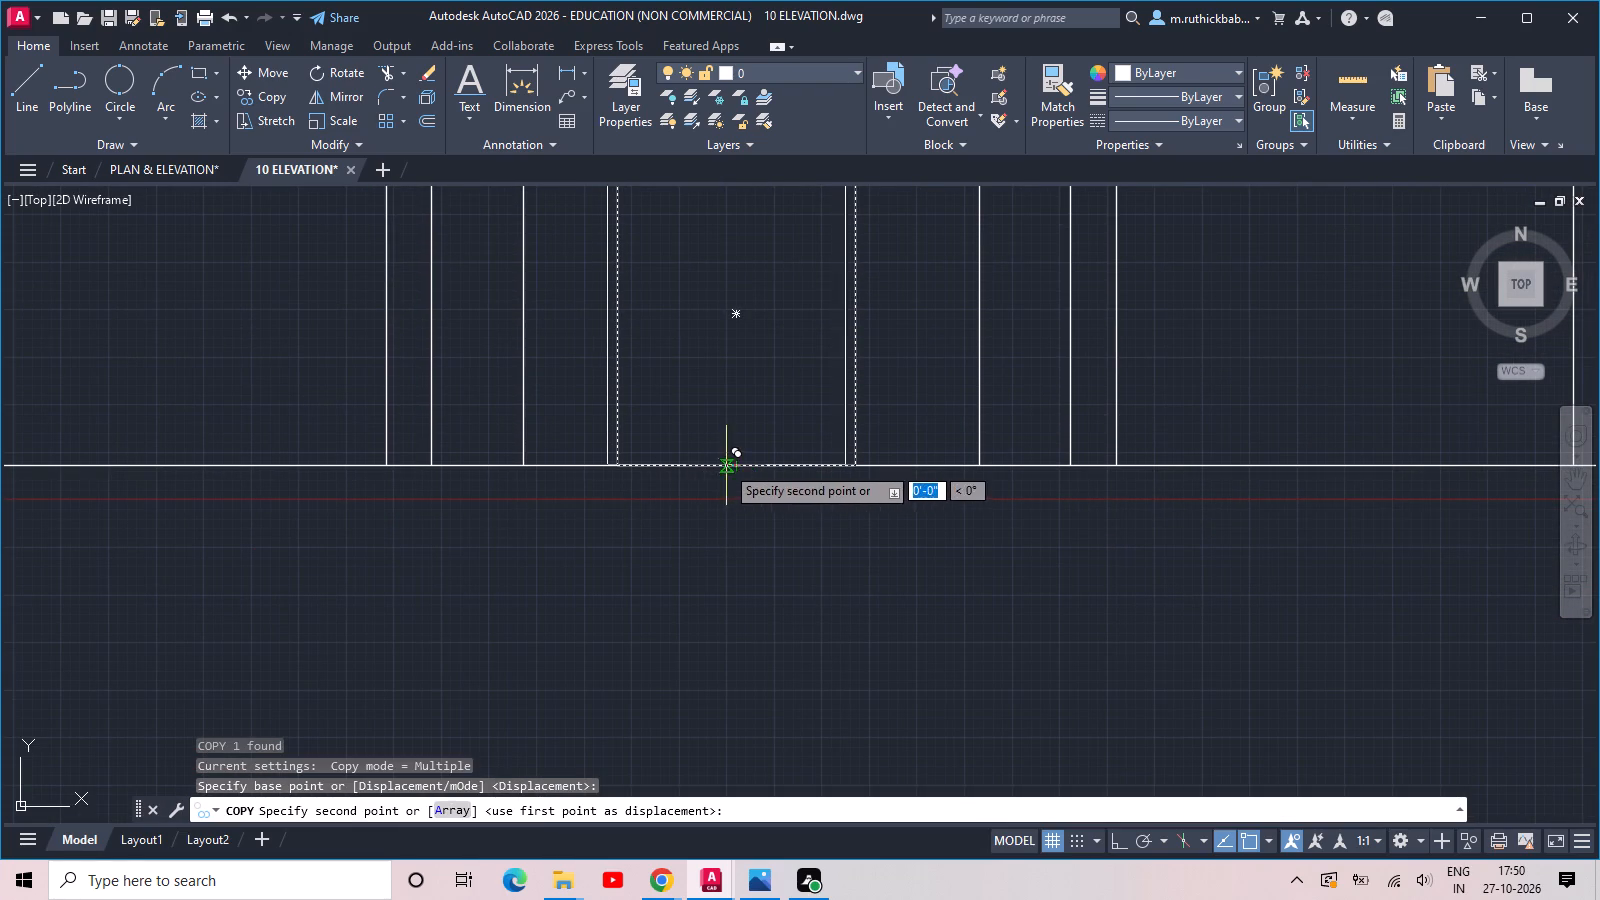
{"action": "key", "text": "m"}
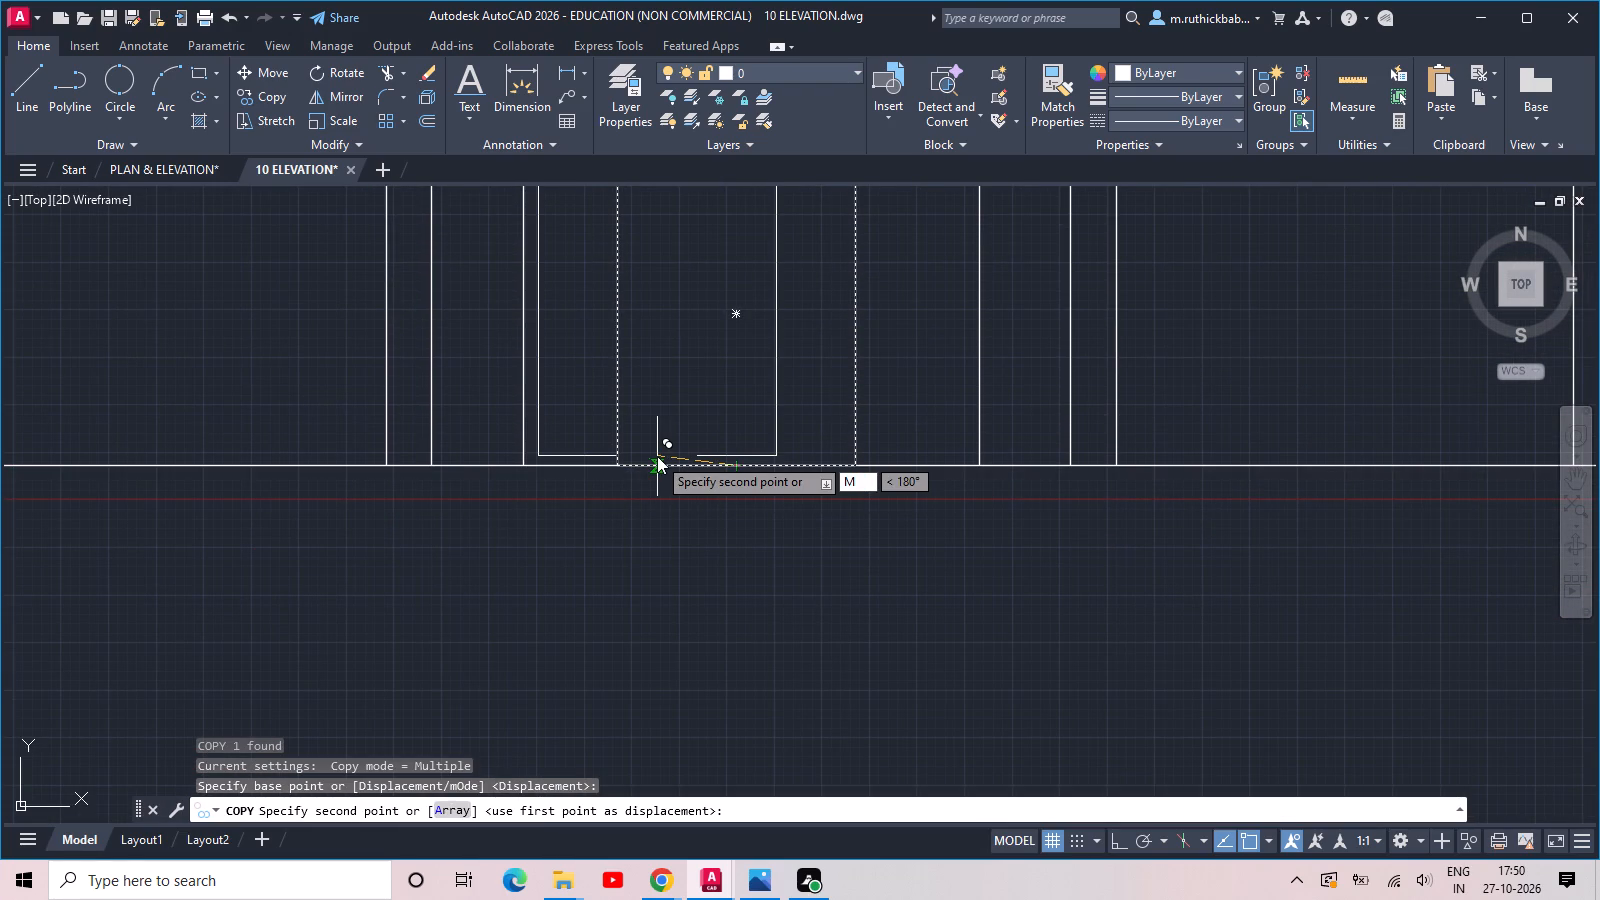
{"action": "type", "text": "2P"}
{"action": "key", "text": "space"}
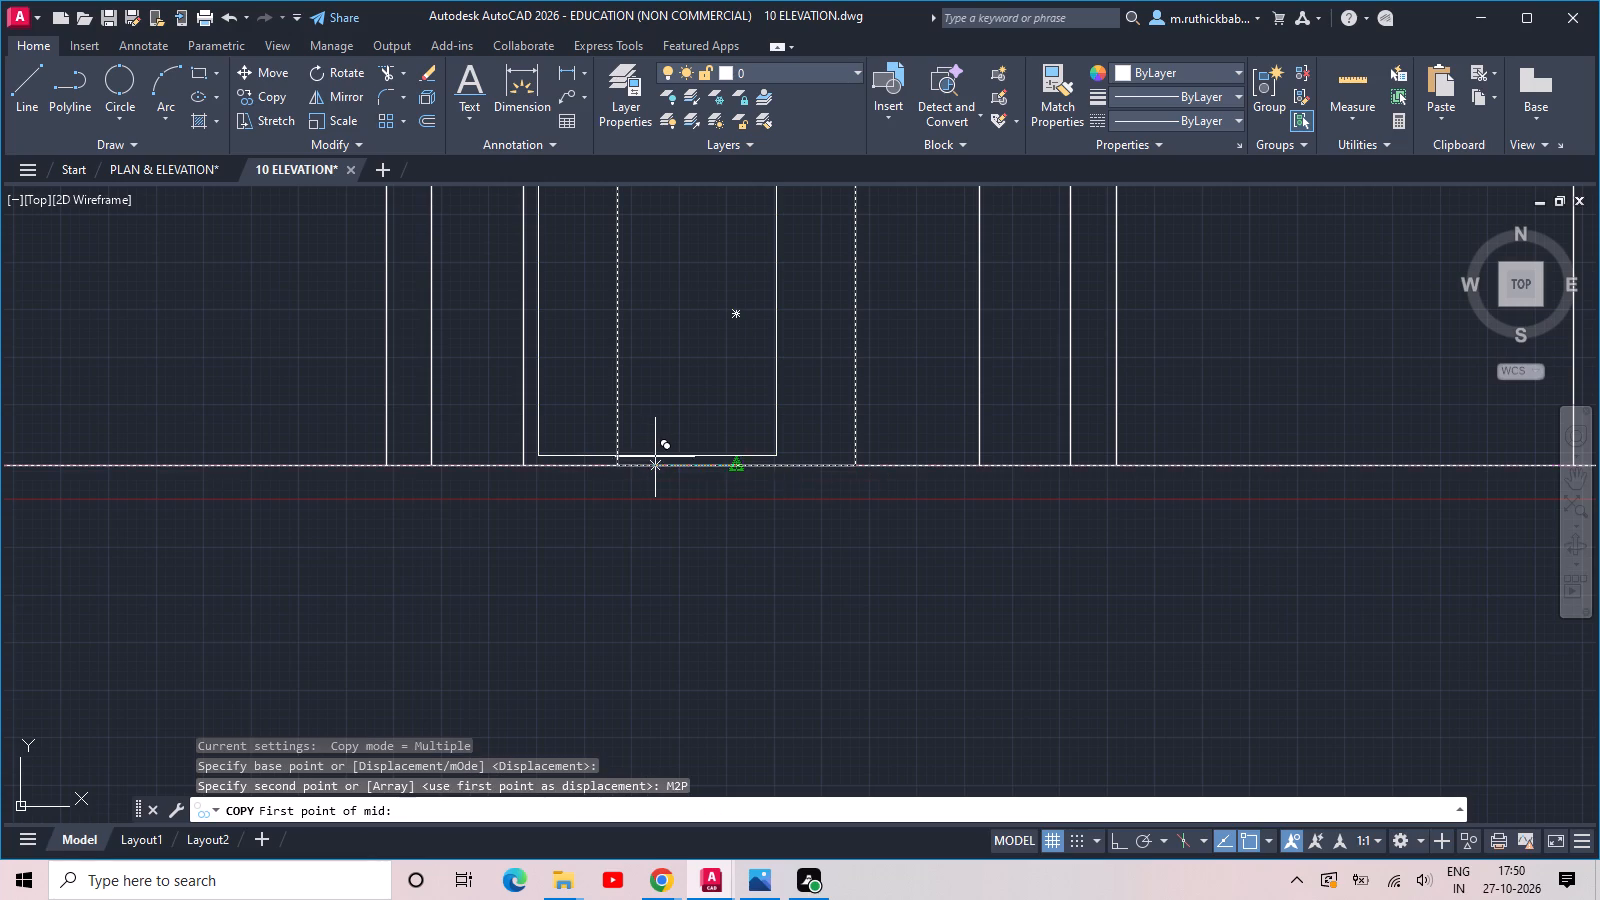
{"action": "left_click", "coordinate": [523, 468]}
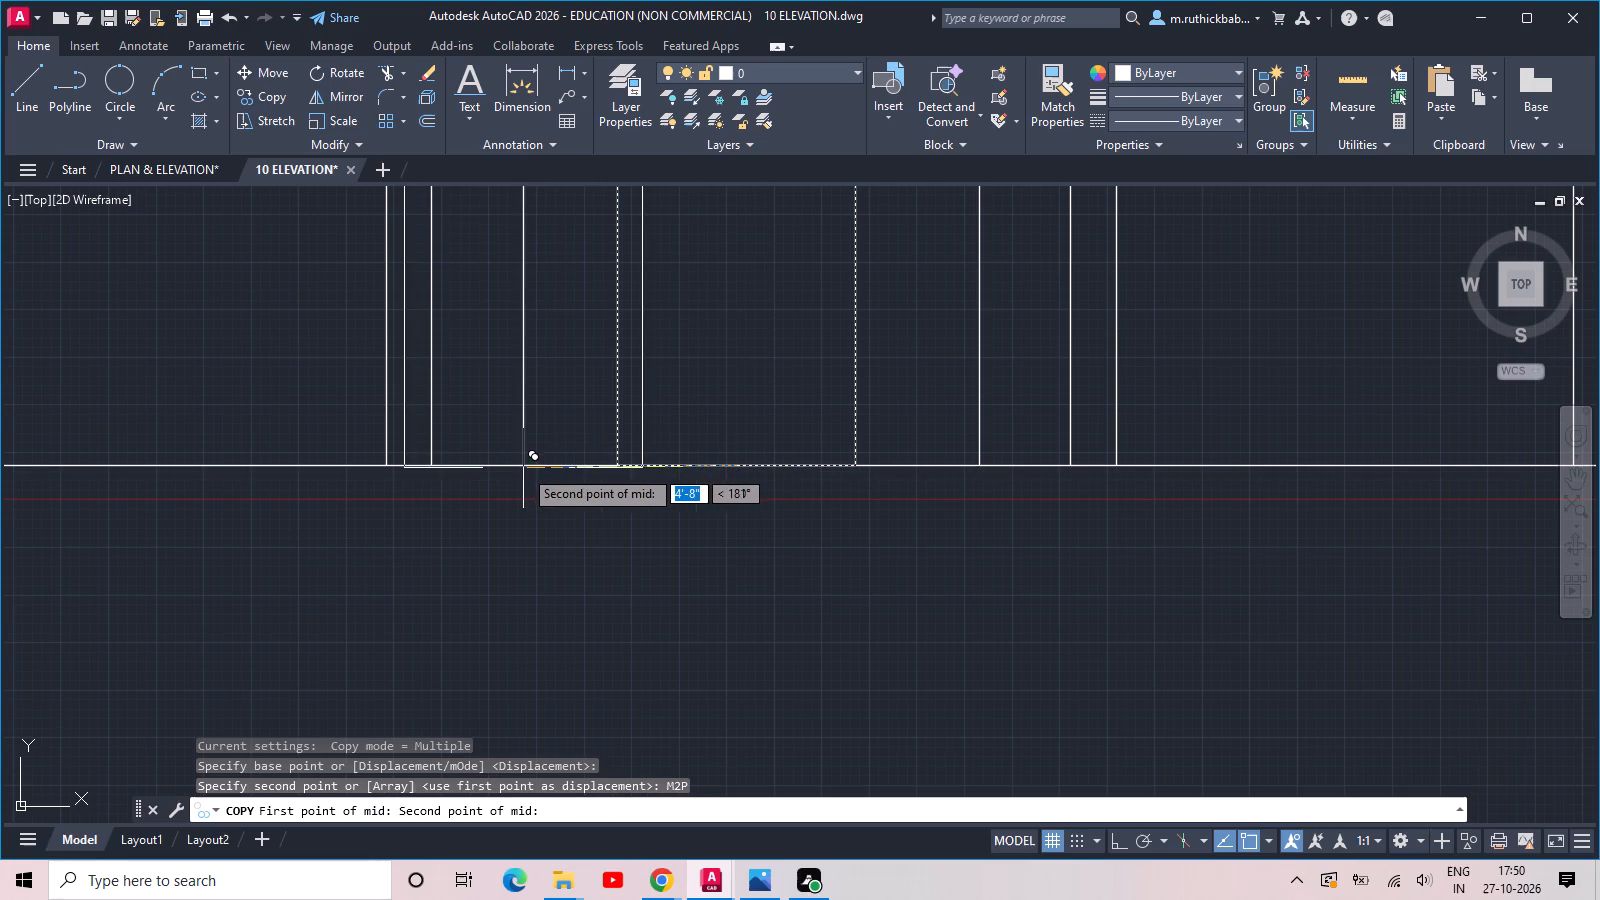
{"action": "left_click", "coordinate": [976, 471]}
{"action": "scroll", "coordinate": [932, 464], "scroll_direction": "down", "scroll_amount": 2}
{"action": "key", "text": "Escape"}
Undo the copy of the door rectangle, leaving only the original rectangle in the centre bay.
{"action": "scroll", "coordinate": [864, 371], "scroll_direction": "up", "scroll_amount": 1}
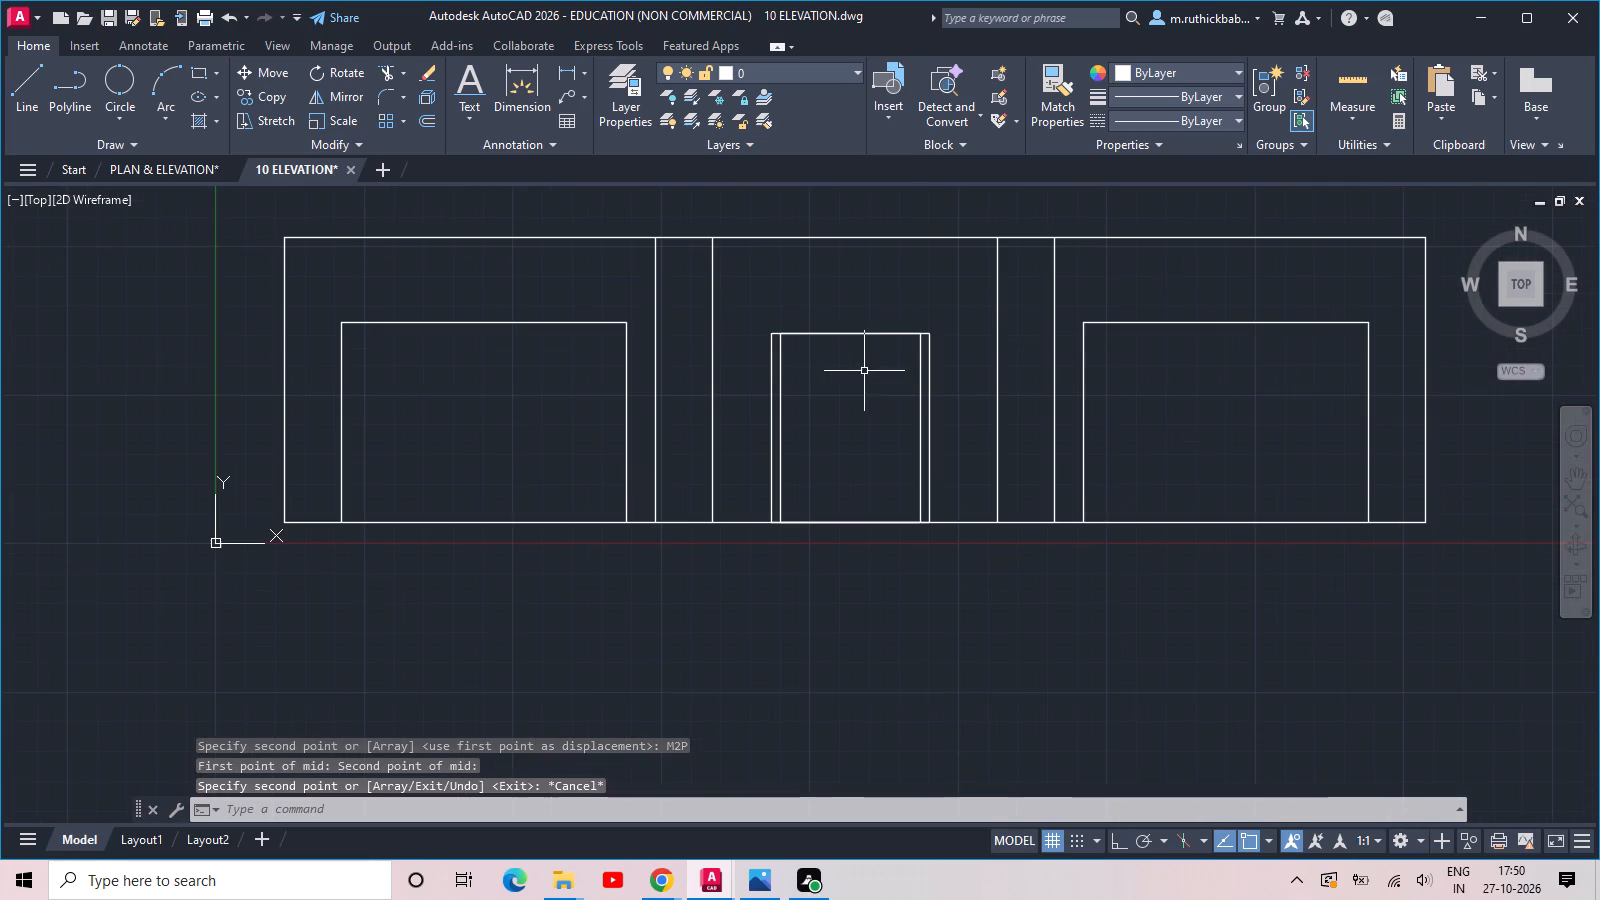
{"action": "scroll", "coordinate": [882, 330], "scroll_direction": "up", "scroll_amount": 2}
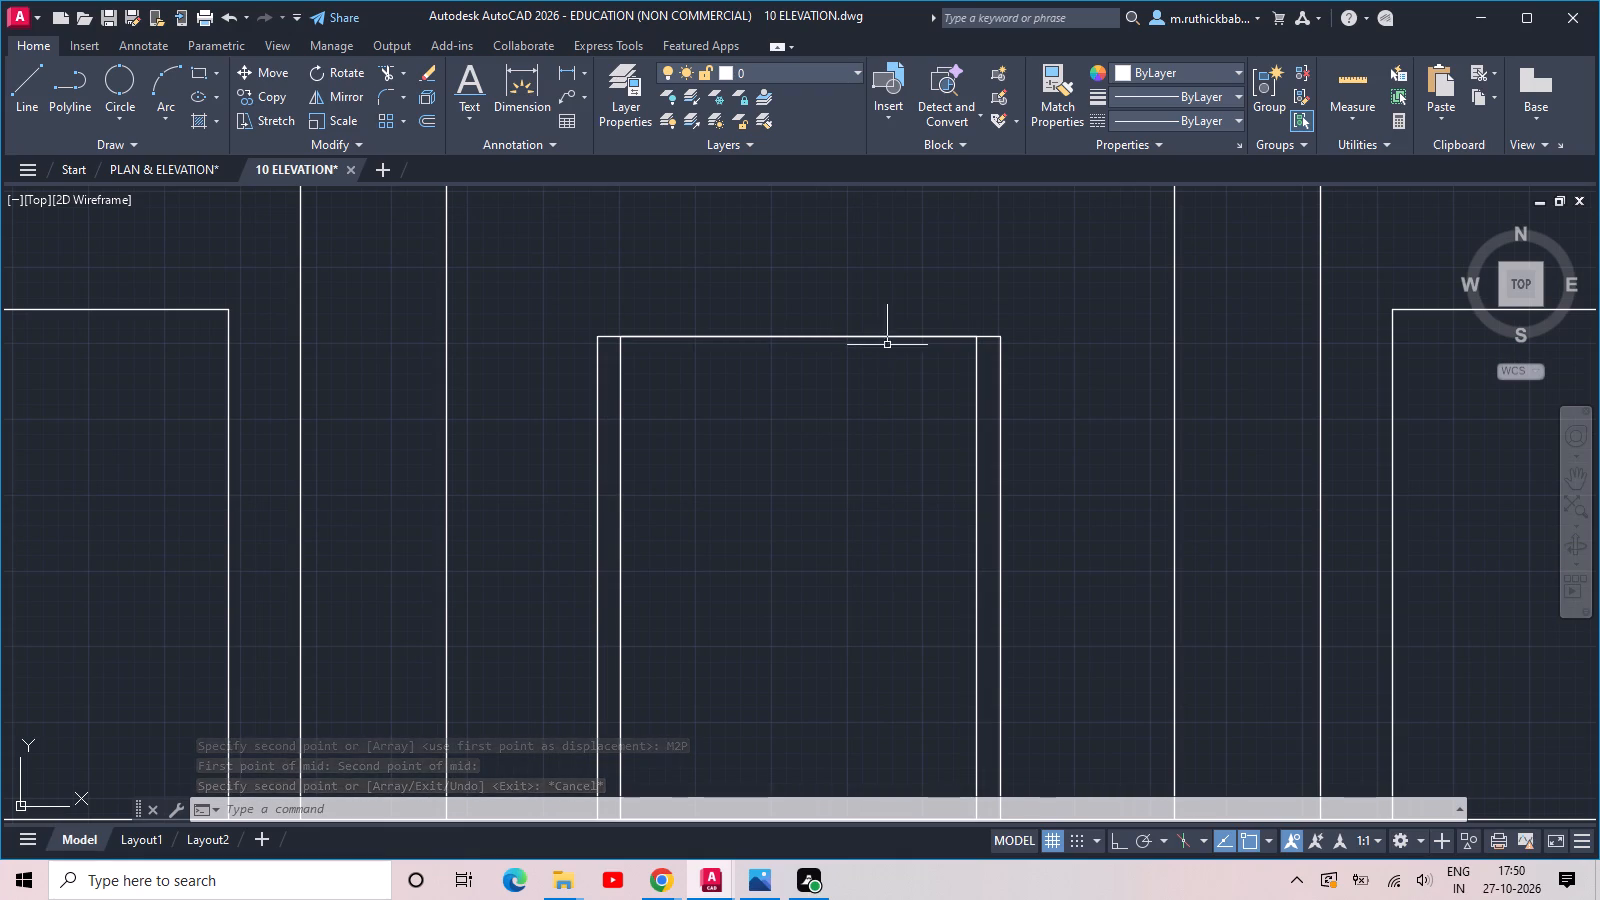
{"action": "left_click", "coordinate": [977, 364]}
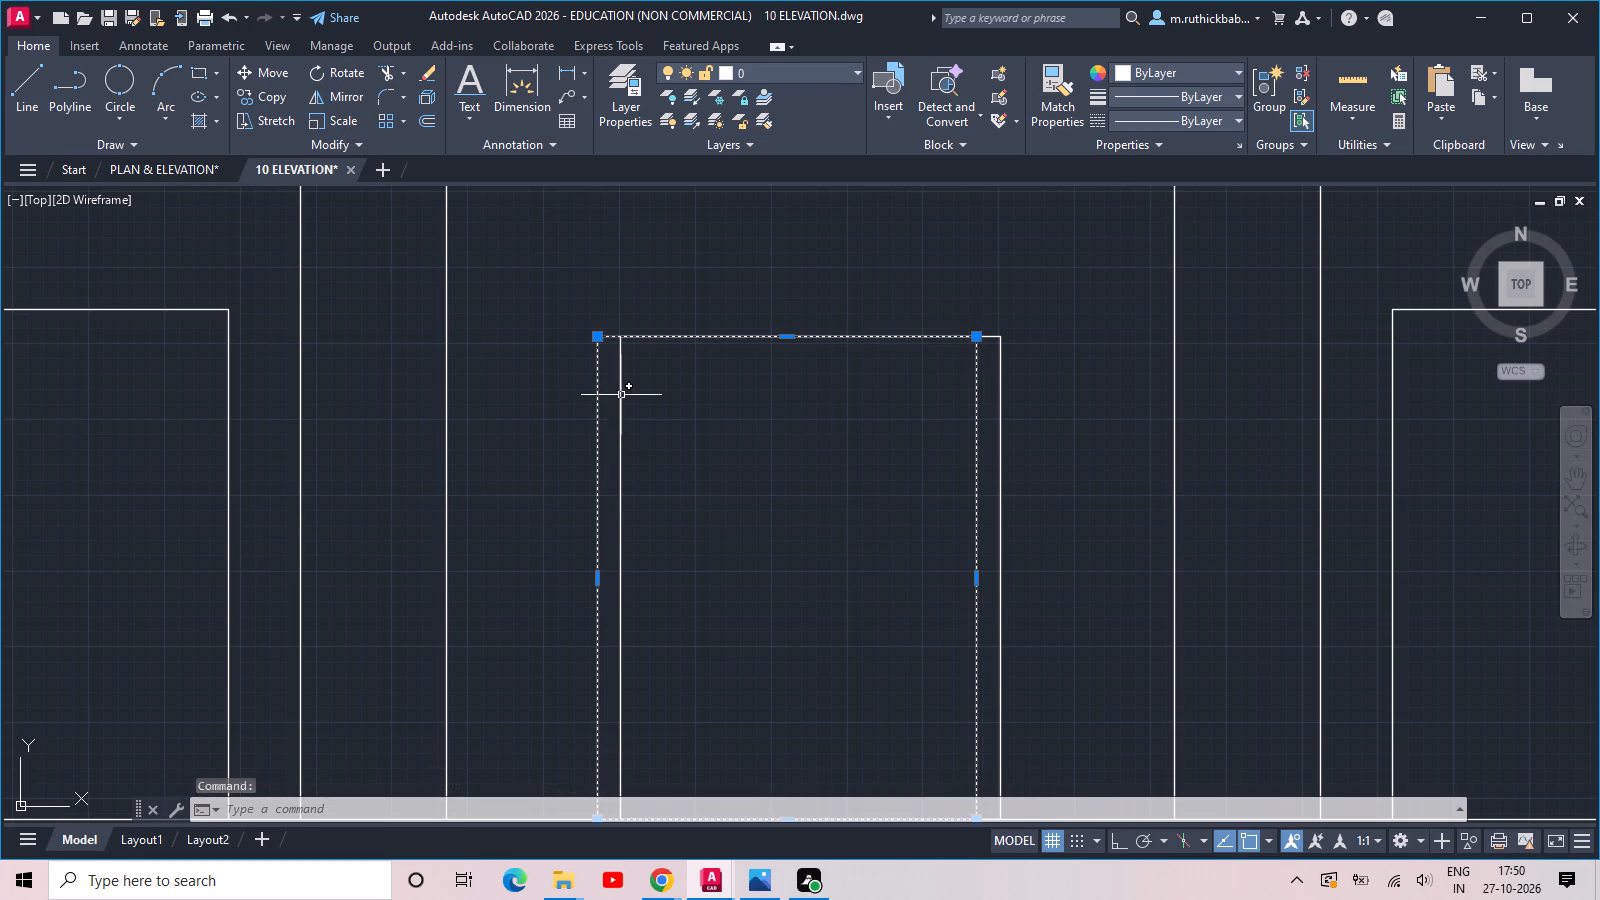
{"action": "left_click", "coordinate": [622, 395]}
{"action": "scroll", "coordinate": [657, 369], "scroll_direction": "down", "scroll_amount": 1}
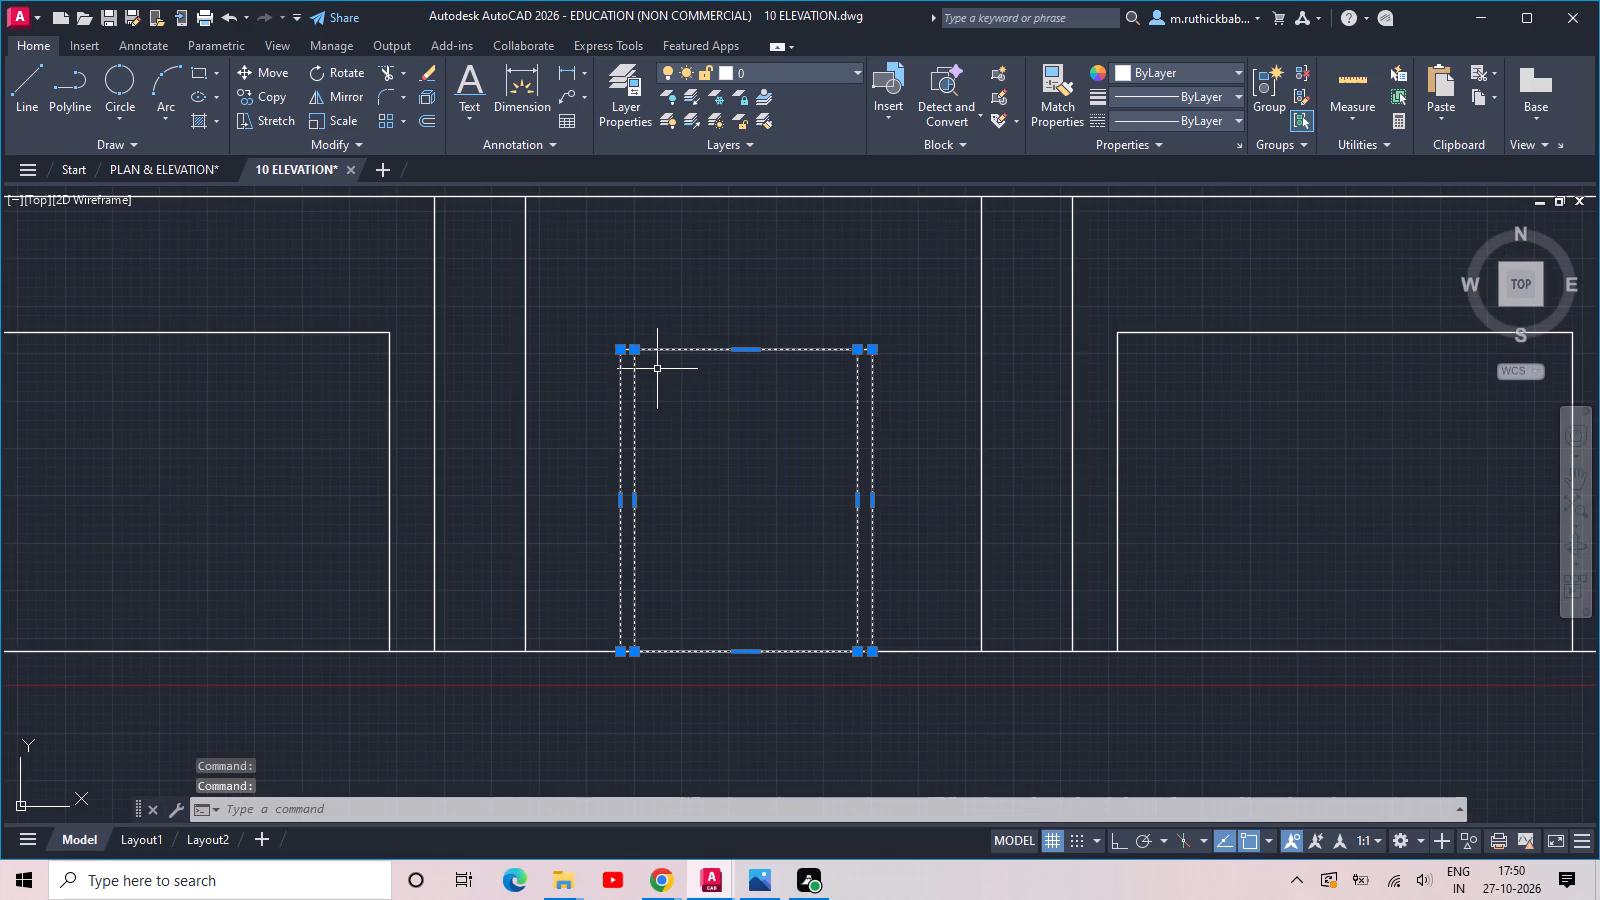
{"action": "key", "text": "grave"}
{"action": "key", "text": "Escape"}
{"action": "key", "text": "ctrl+z"}
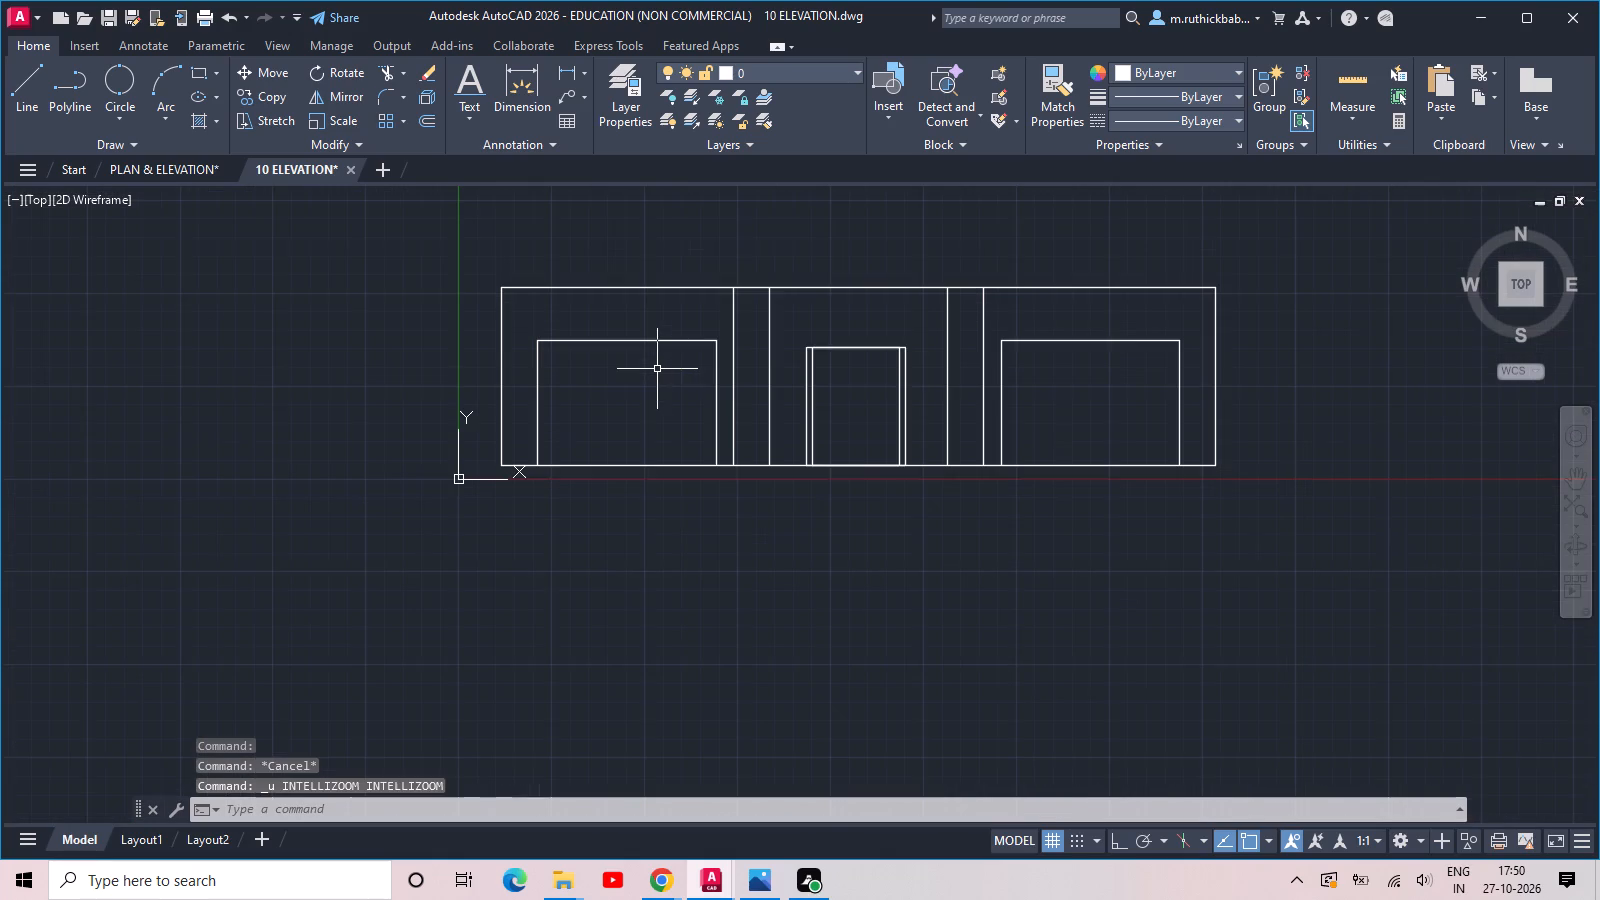
{"action": "key", "text": "ctrl+z"}
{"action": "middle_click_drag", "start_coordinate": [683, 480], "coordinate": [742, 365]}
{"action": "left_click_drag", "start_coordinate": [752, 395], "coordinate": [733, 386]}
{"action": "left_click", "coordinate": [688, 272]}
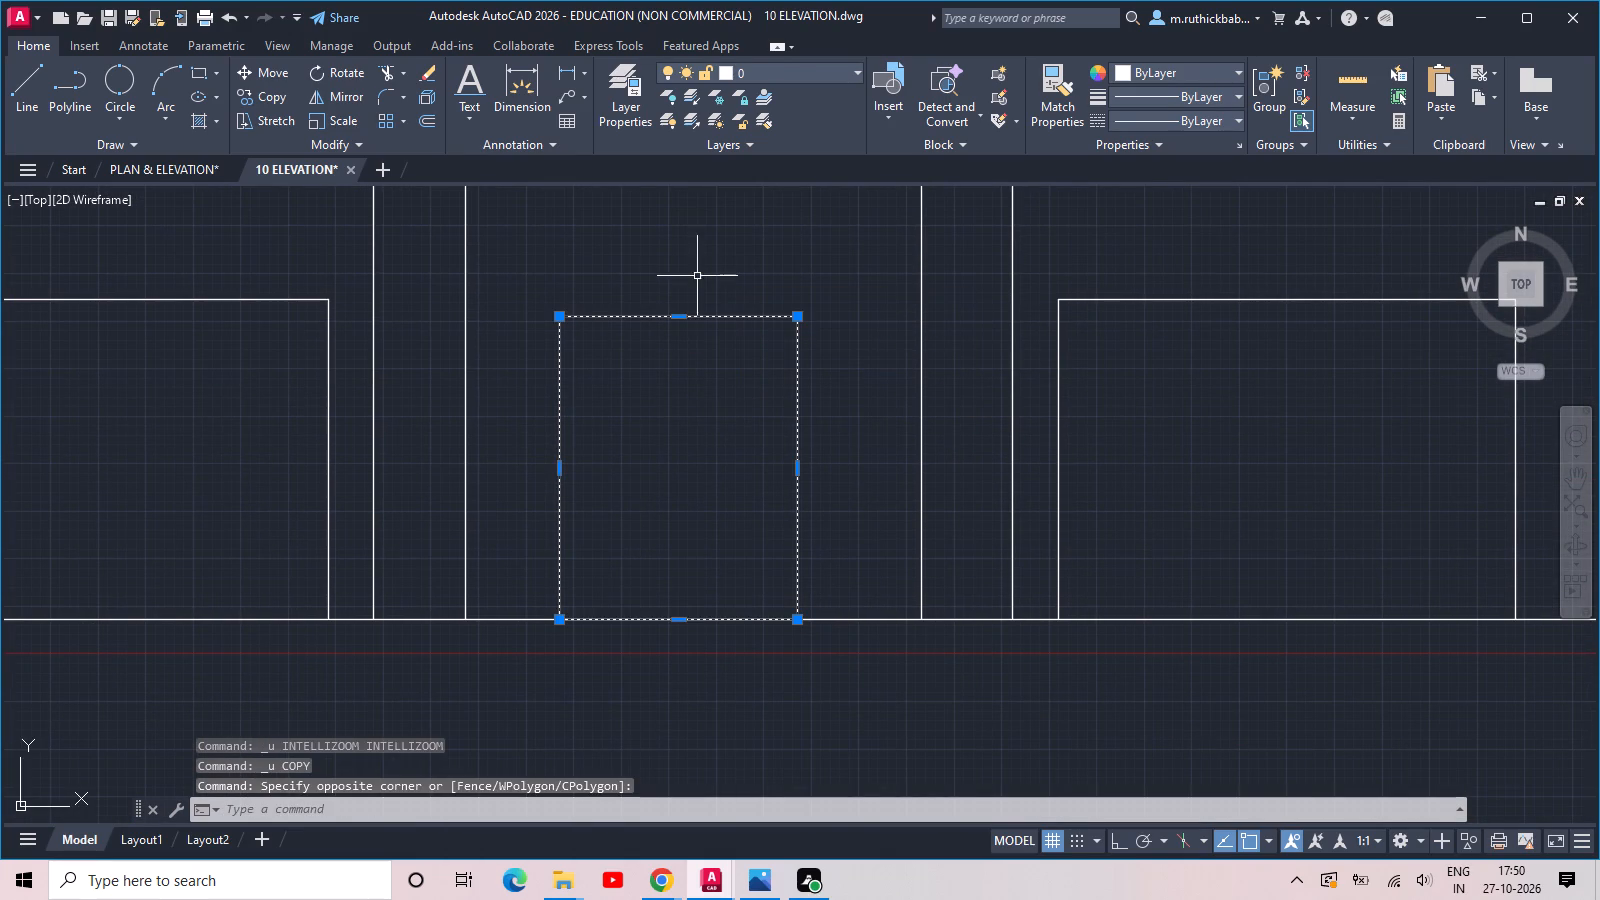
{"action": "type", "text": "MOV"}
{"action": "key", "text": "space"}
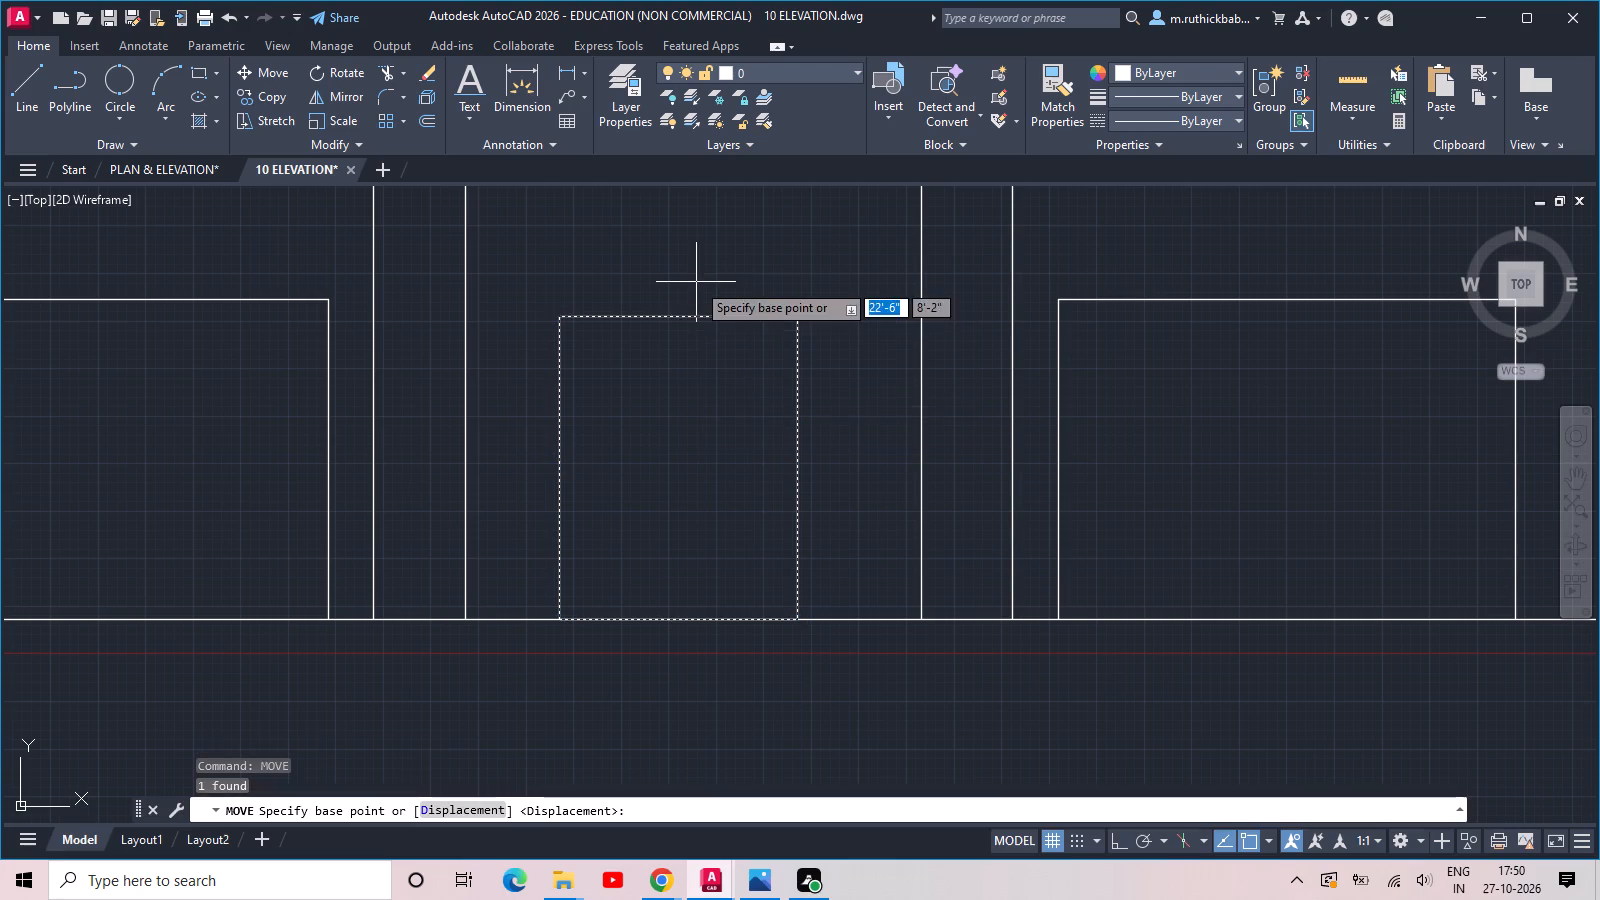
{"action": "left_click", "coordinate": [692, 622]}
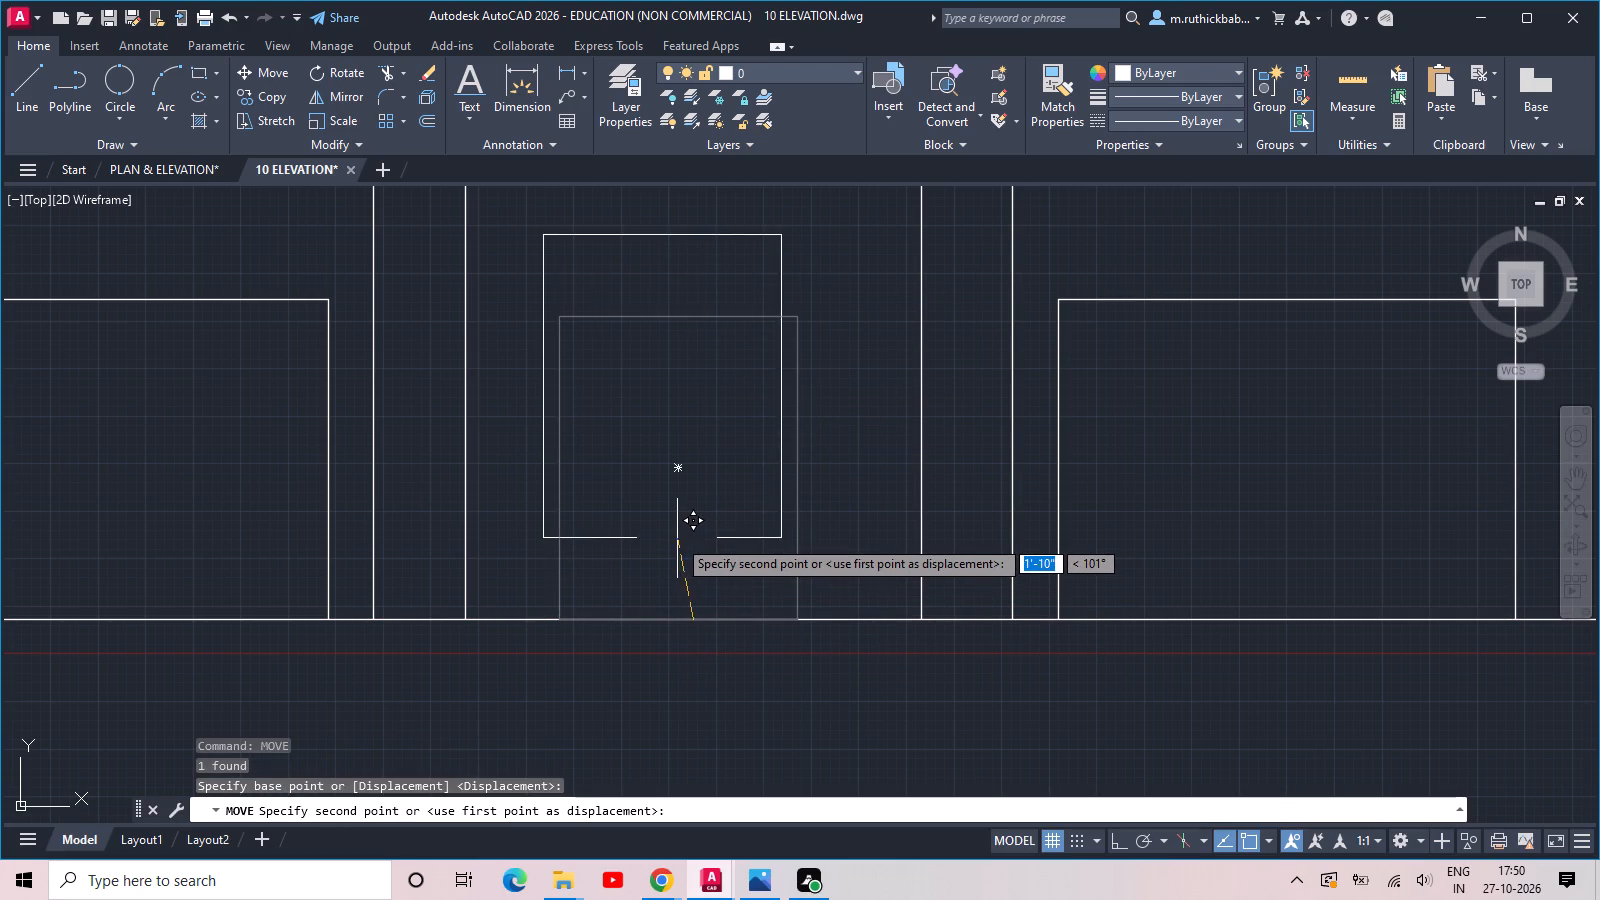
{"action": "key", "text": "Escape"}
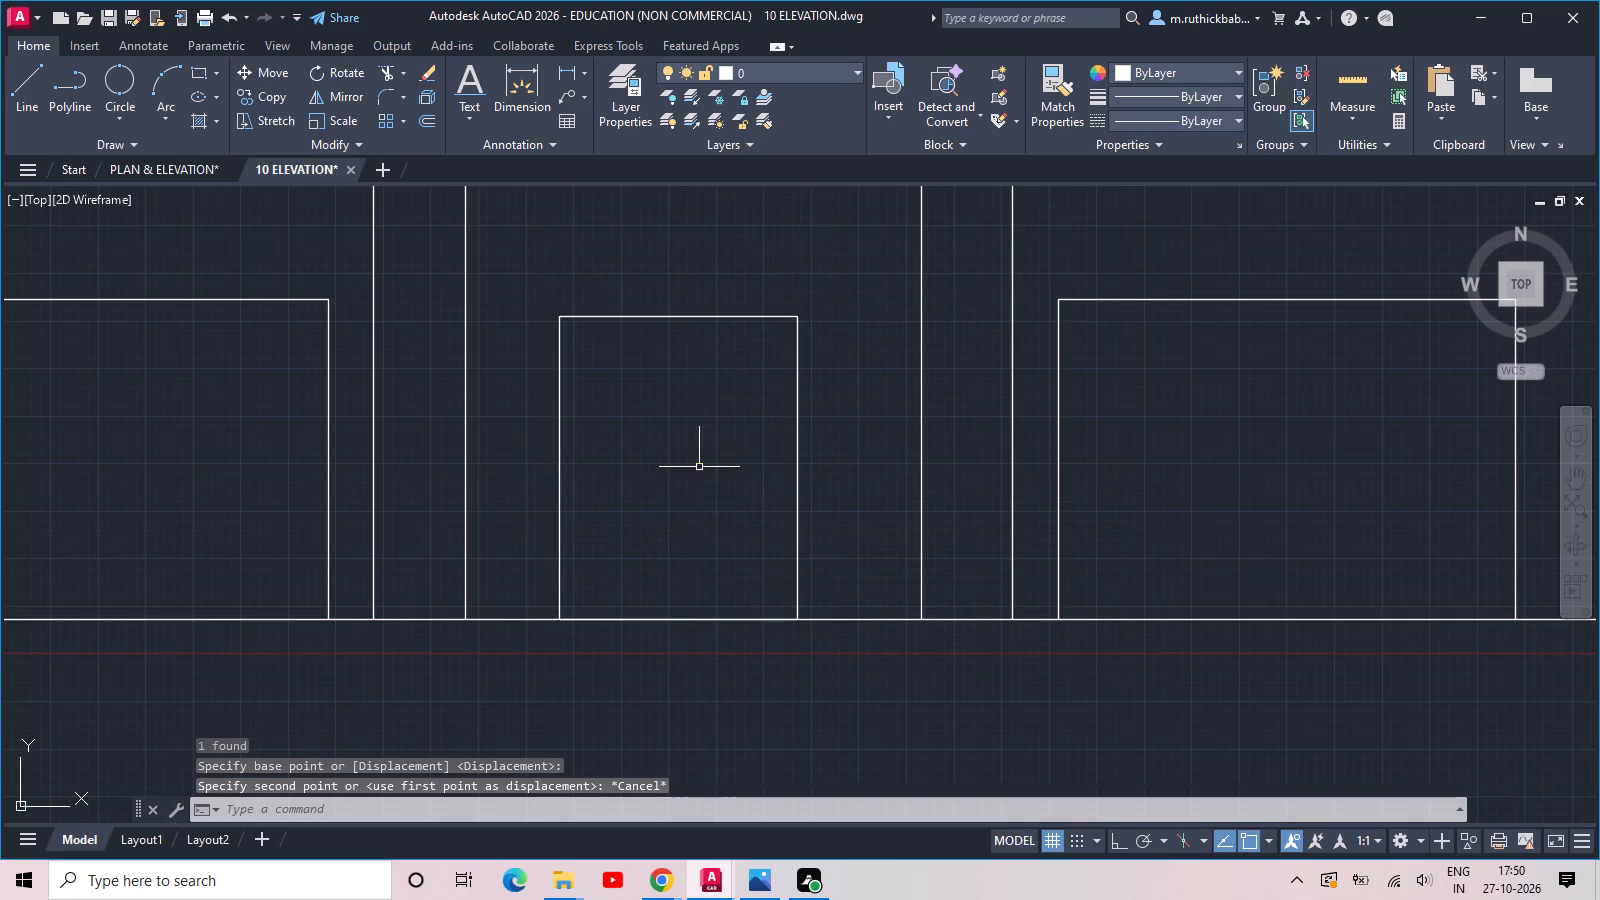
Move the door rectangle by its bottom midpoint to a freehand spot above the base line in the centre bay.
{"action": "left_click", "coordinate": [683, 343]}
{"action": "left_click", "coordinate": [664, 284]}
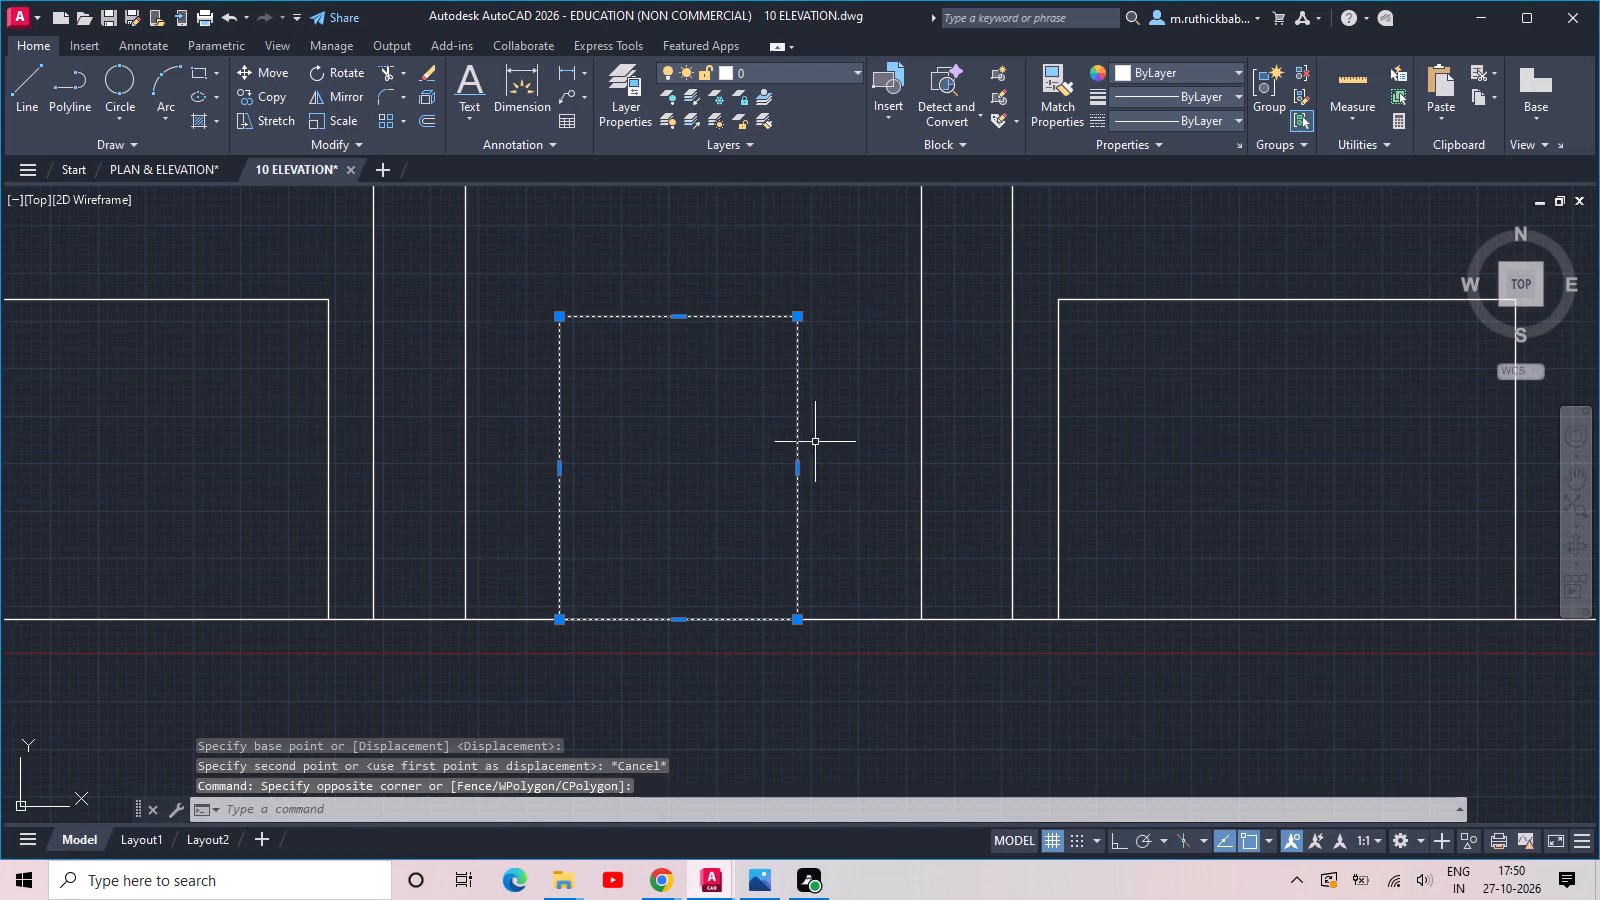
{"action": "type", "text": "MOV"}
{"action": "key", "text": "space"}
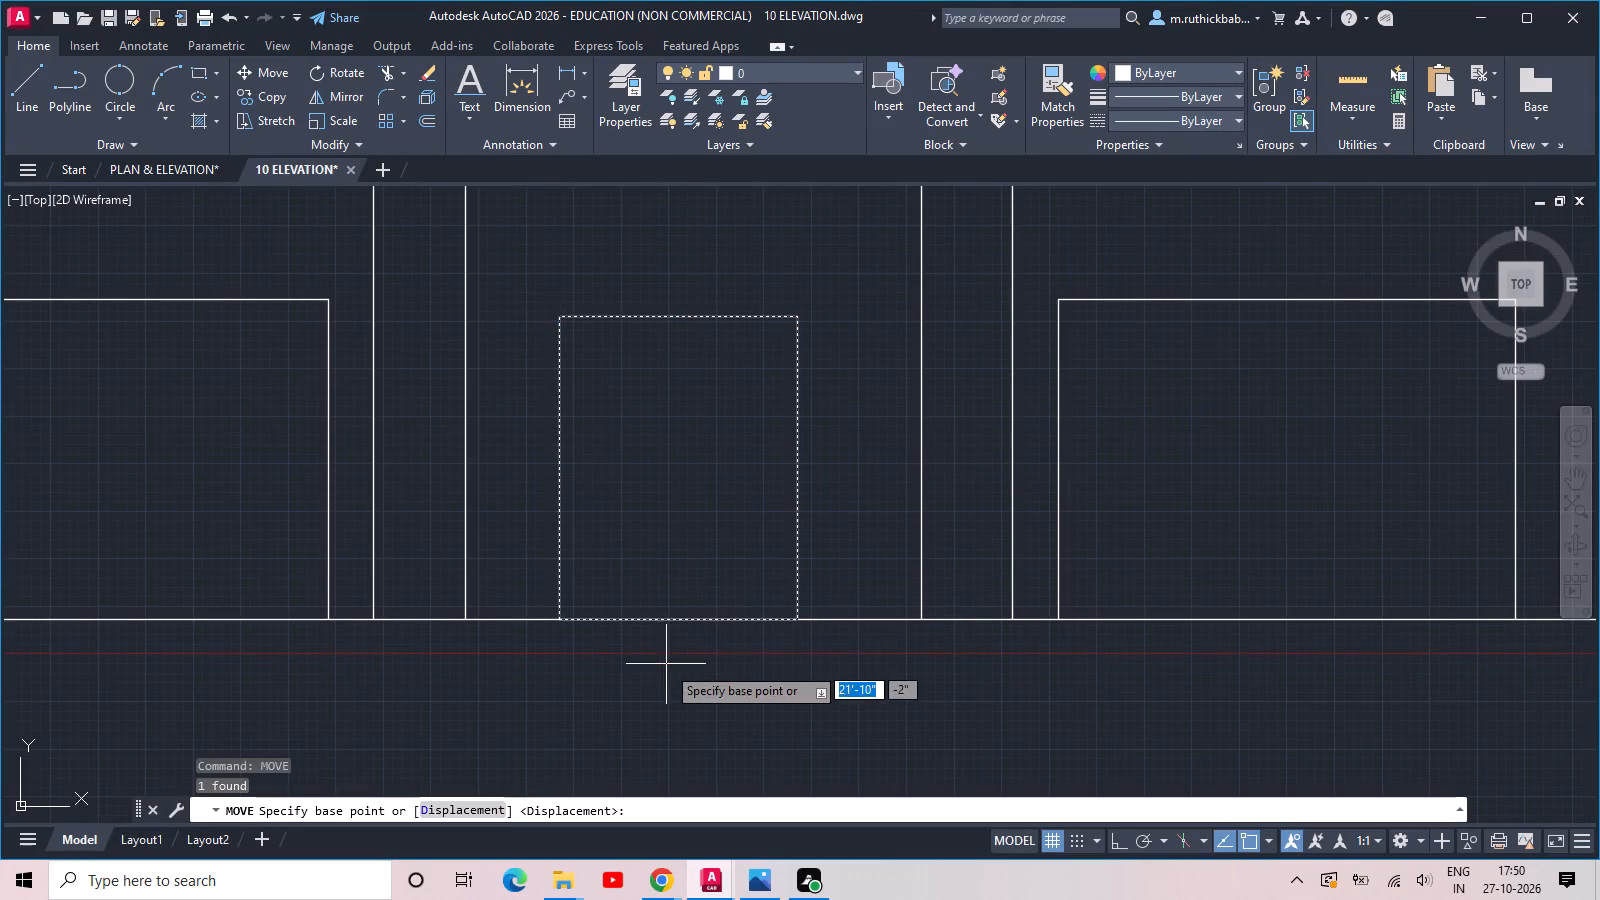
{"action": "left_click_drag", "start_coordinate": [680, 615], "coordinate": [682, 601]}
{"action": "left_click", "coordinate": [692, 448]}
Move the door rectangle by its bottom midpoint to the midpoint between the centre bay's two base corners, using M2P.
{"action": "left_click_drag", "start_coordinate": [724, 473], "coordinate": [723, 461]}
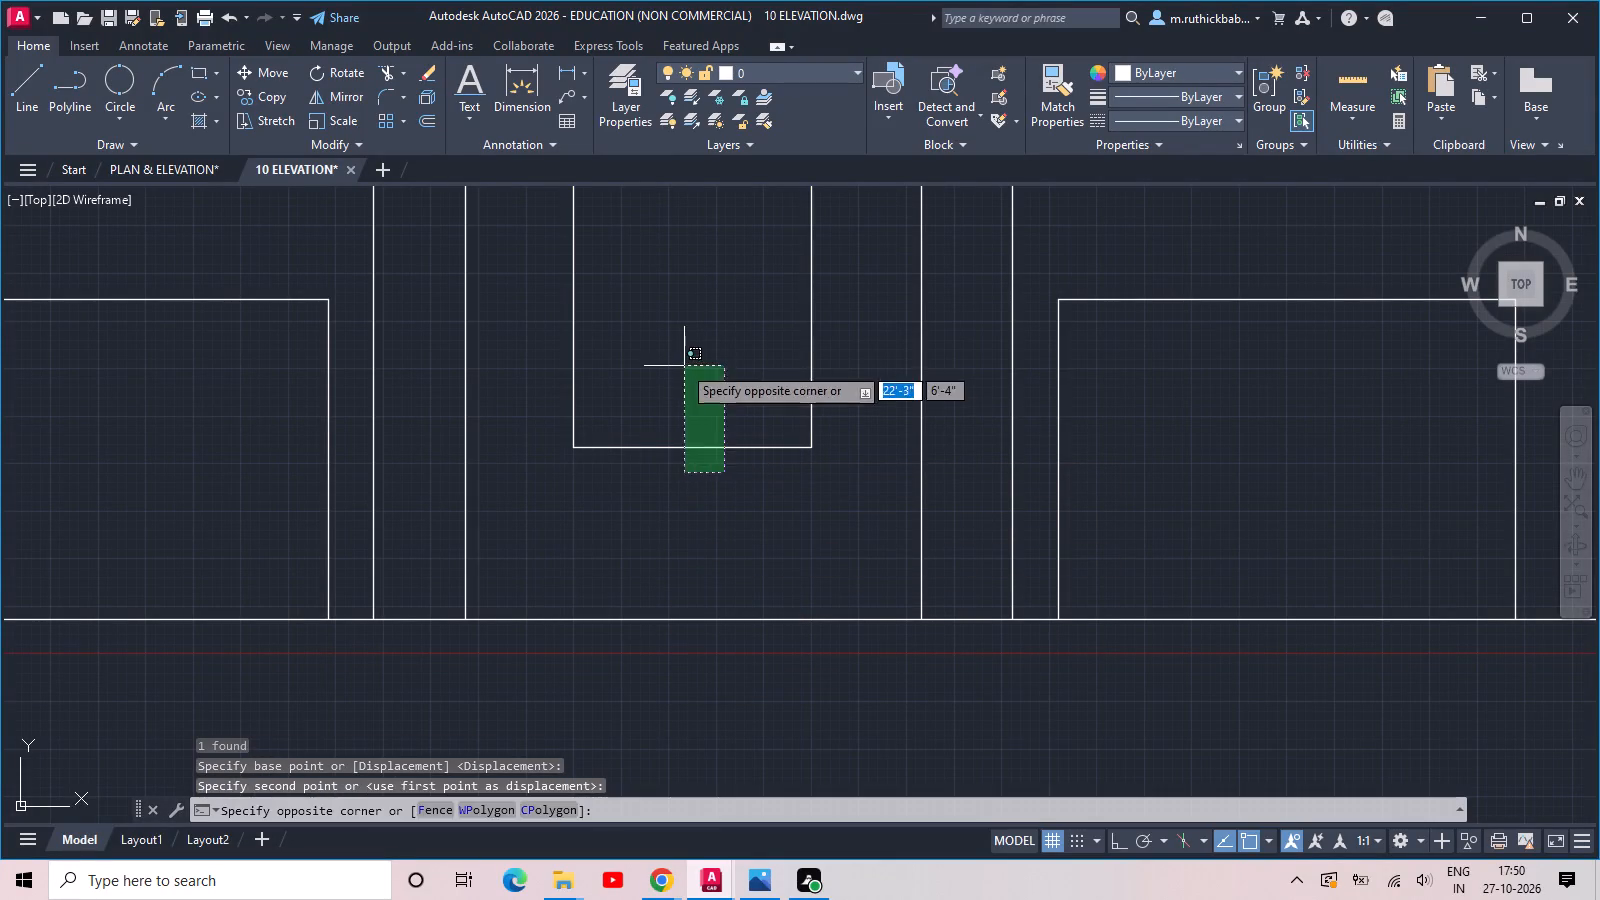
{"action": "left_click", "coordinate": [682, 364]}
{"action": "key", "text": "space"}
{"action": "left_click", "coordinate": [689, 447]}
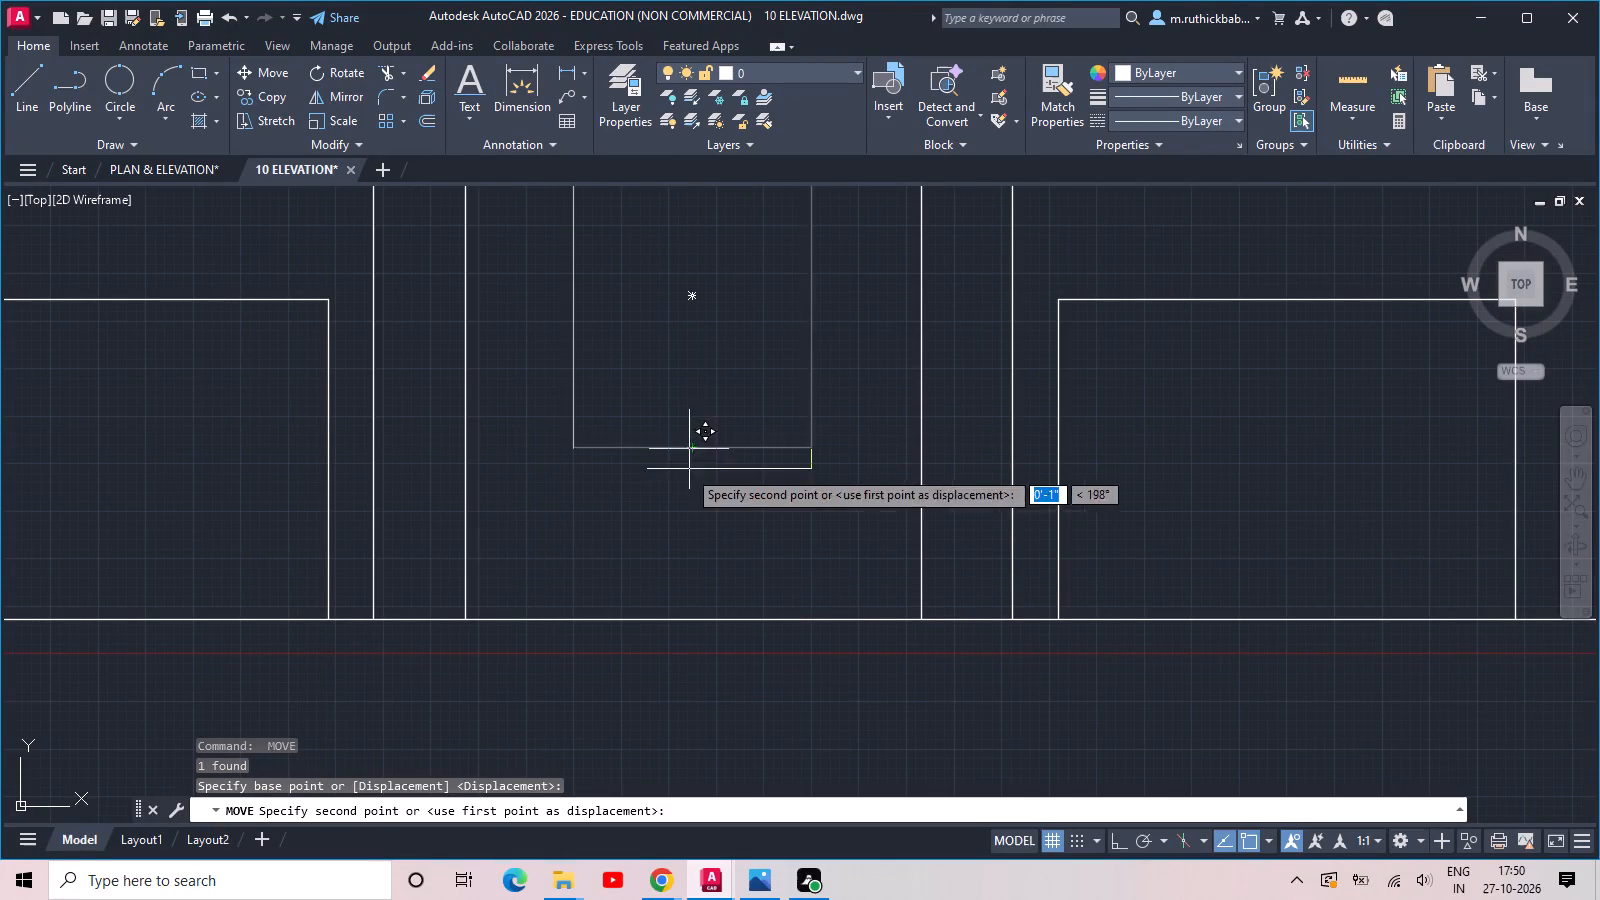
{"action": "key", "text": "m"}
{"action": "type", "text": "2P"}
{"action": "key", "text": "space"}
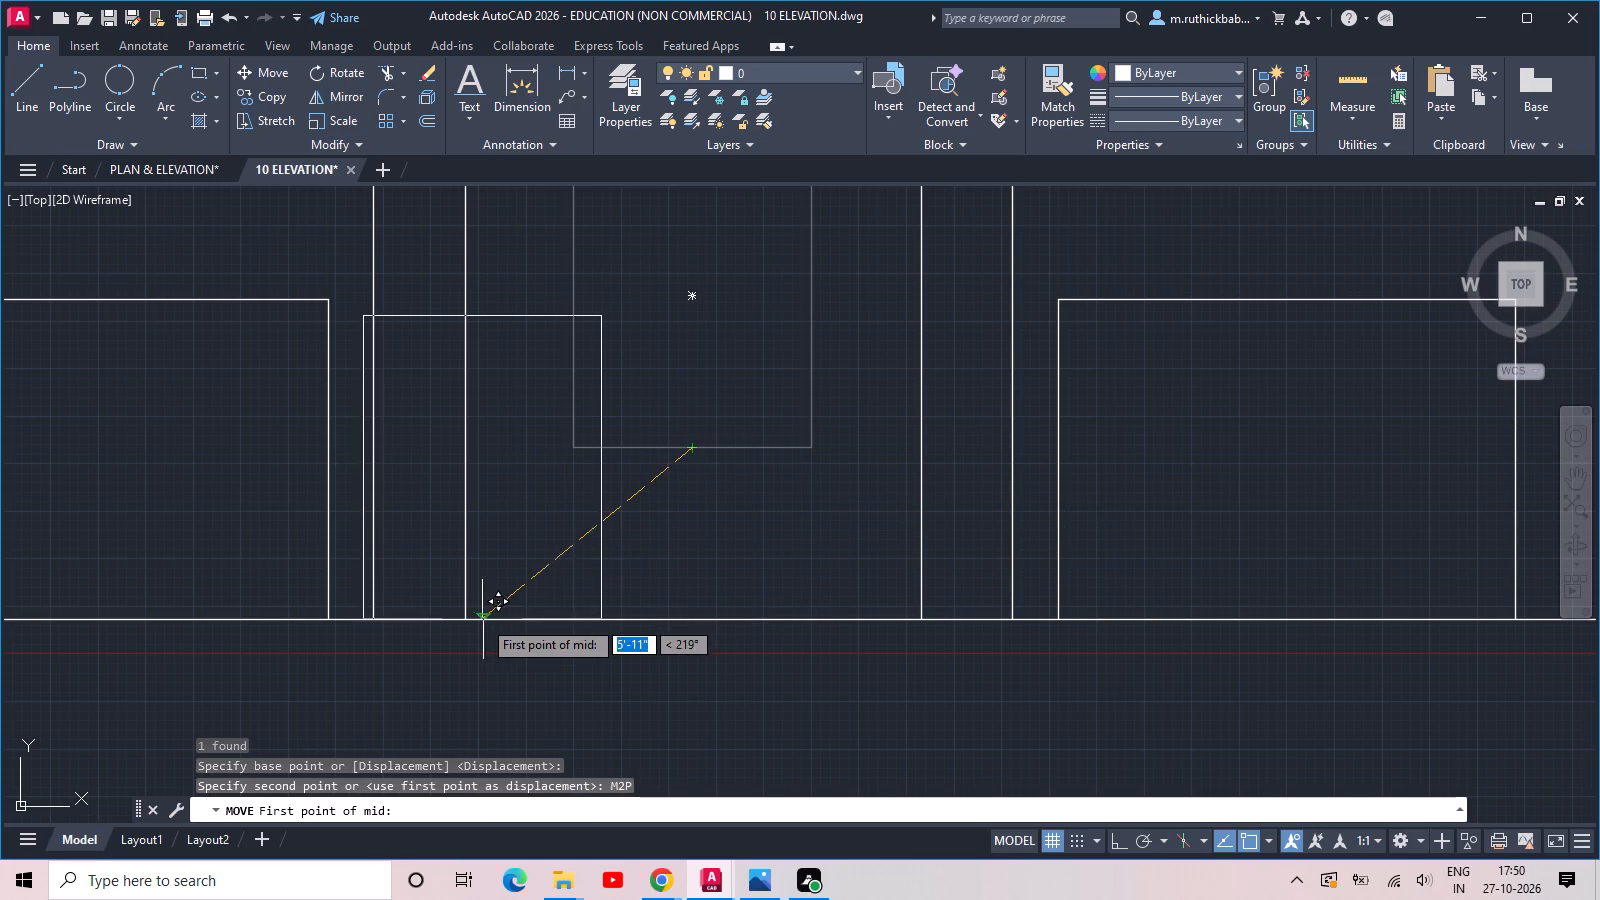
{"action": "left_click", "coordinate": [459, 621]}
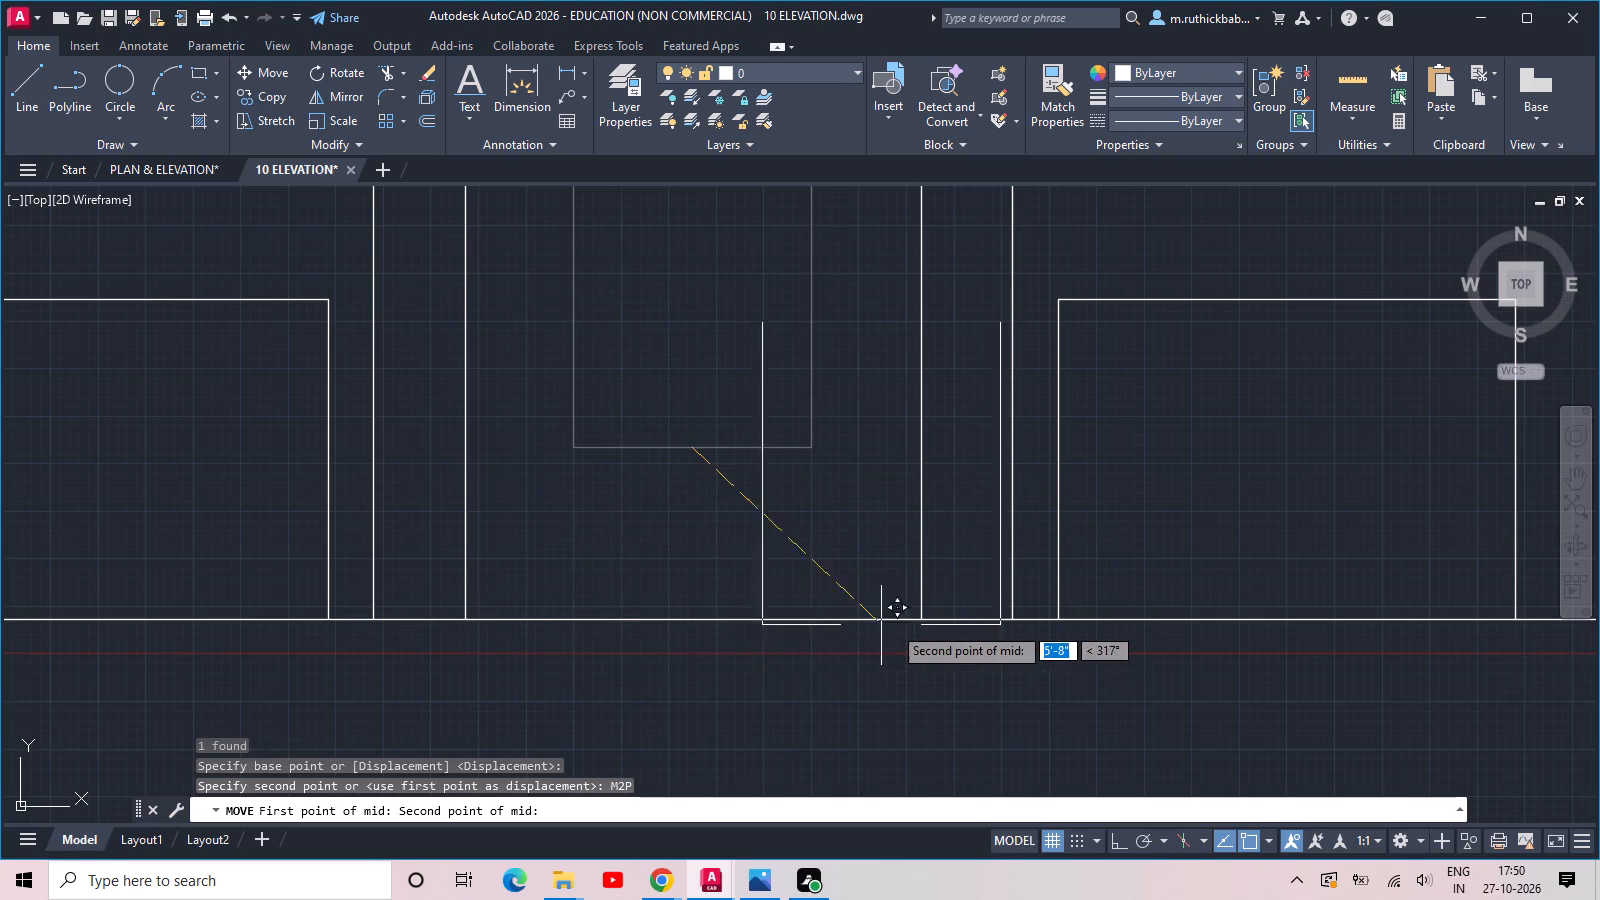
{"action": "left_click", "coordinate": [924, 623]}
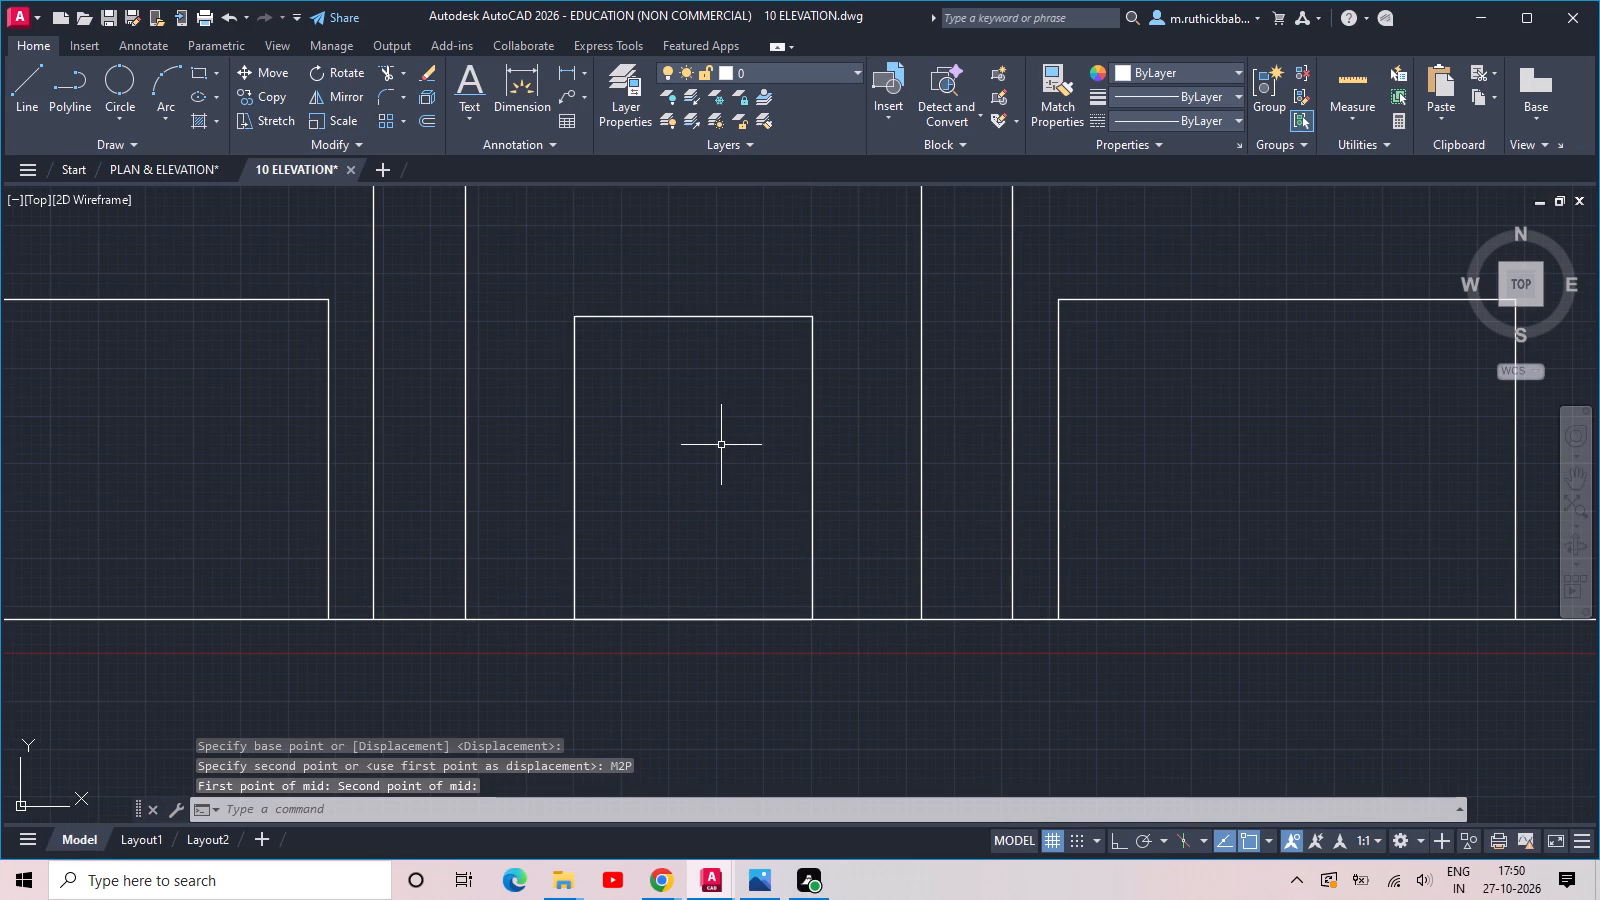
Draw a two-point circle with its 5'-2" diameter spanning the door rectangle's two top corners.
{"action": "type", "text": "C 2"}
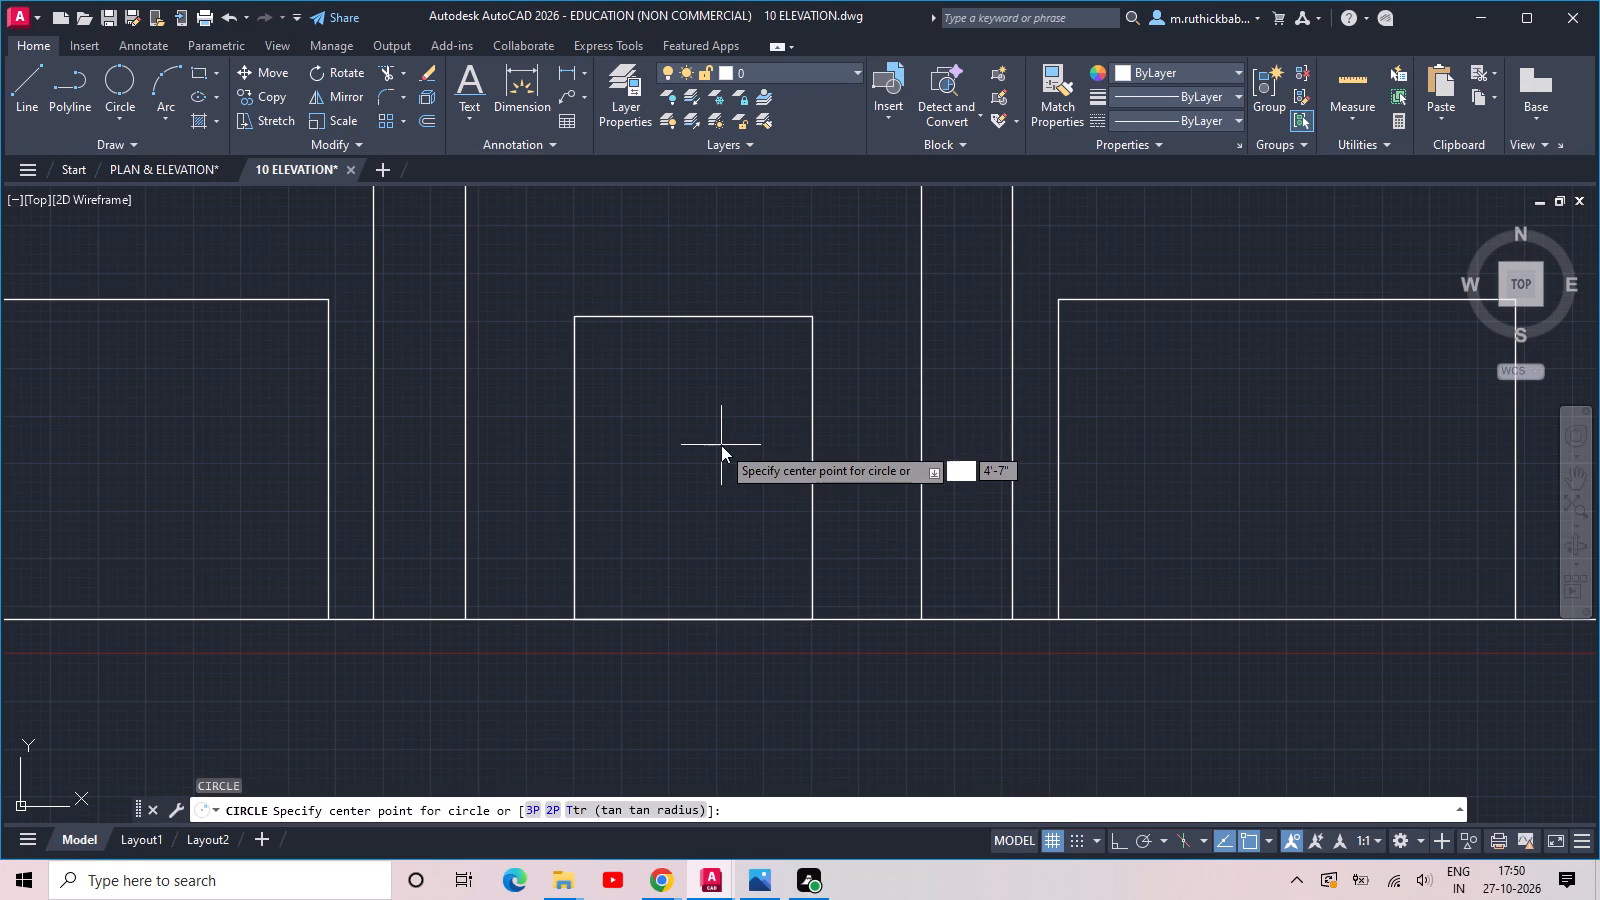
{"action": "key", "text": "Escape"}
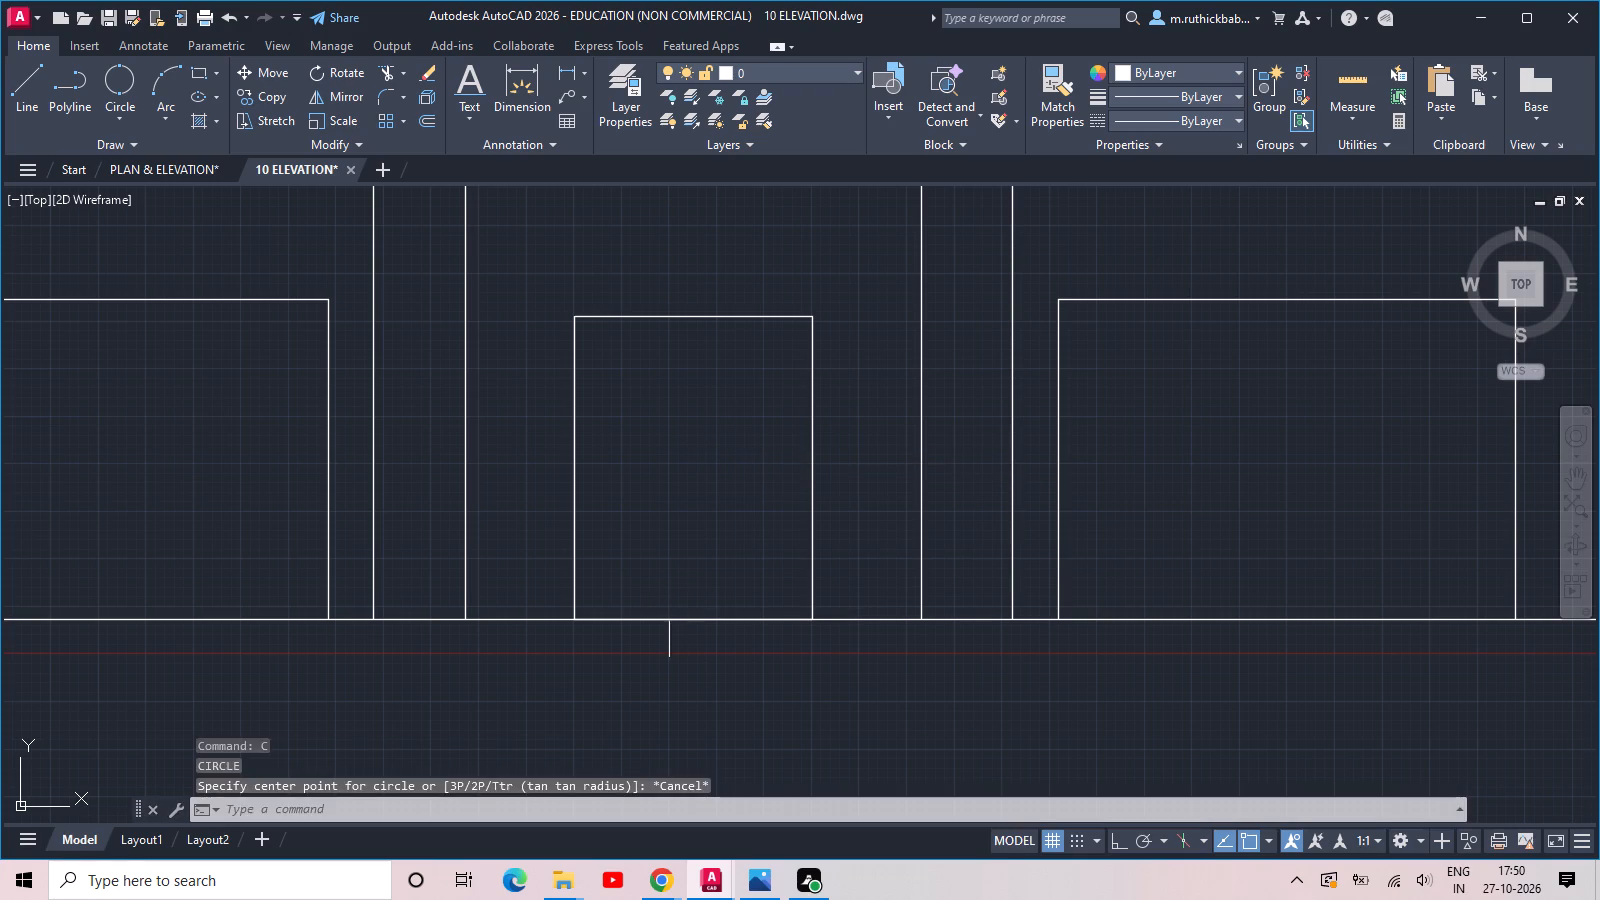
{"action": "key", "text": "space"}
{"action": "left_click", "coordinate": [556, 811]}
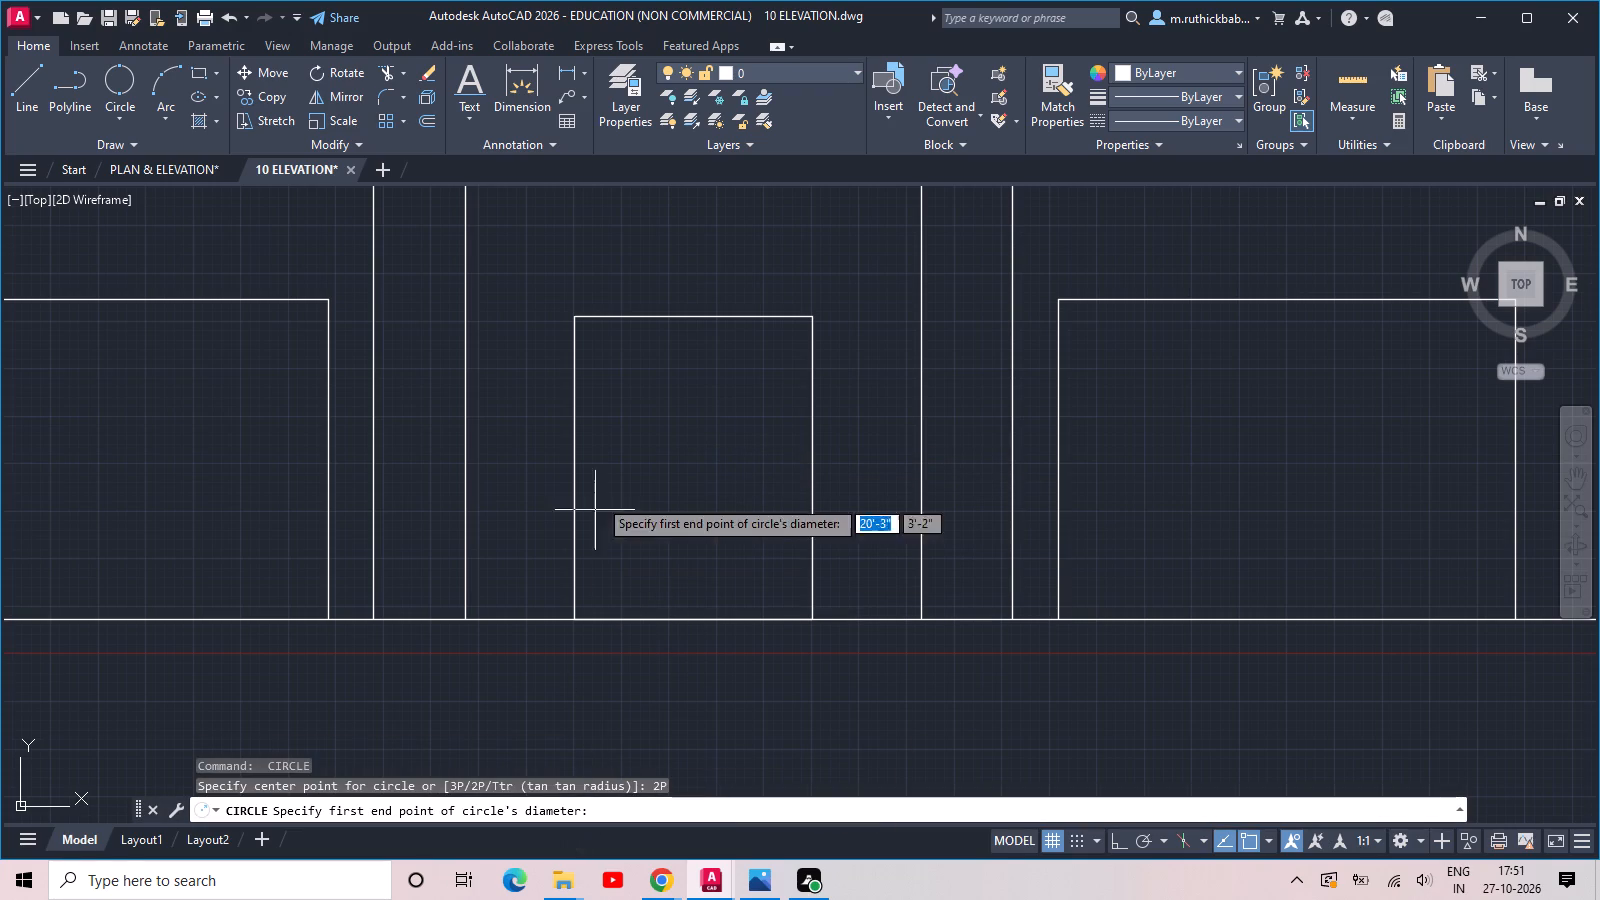
{"action": "left_click", "coordinate": [578, 321]}
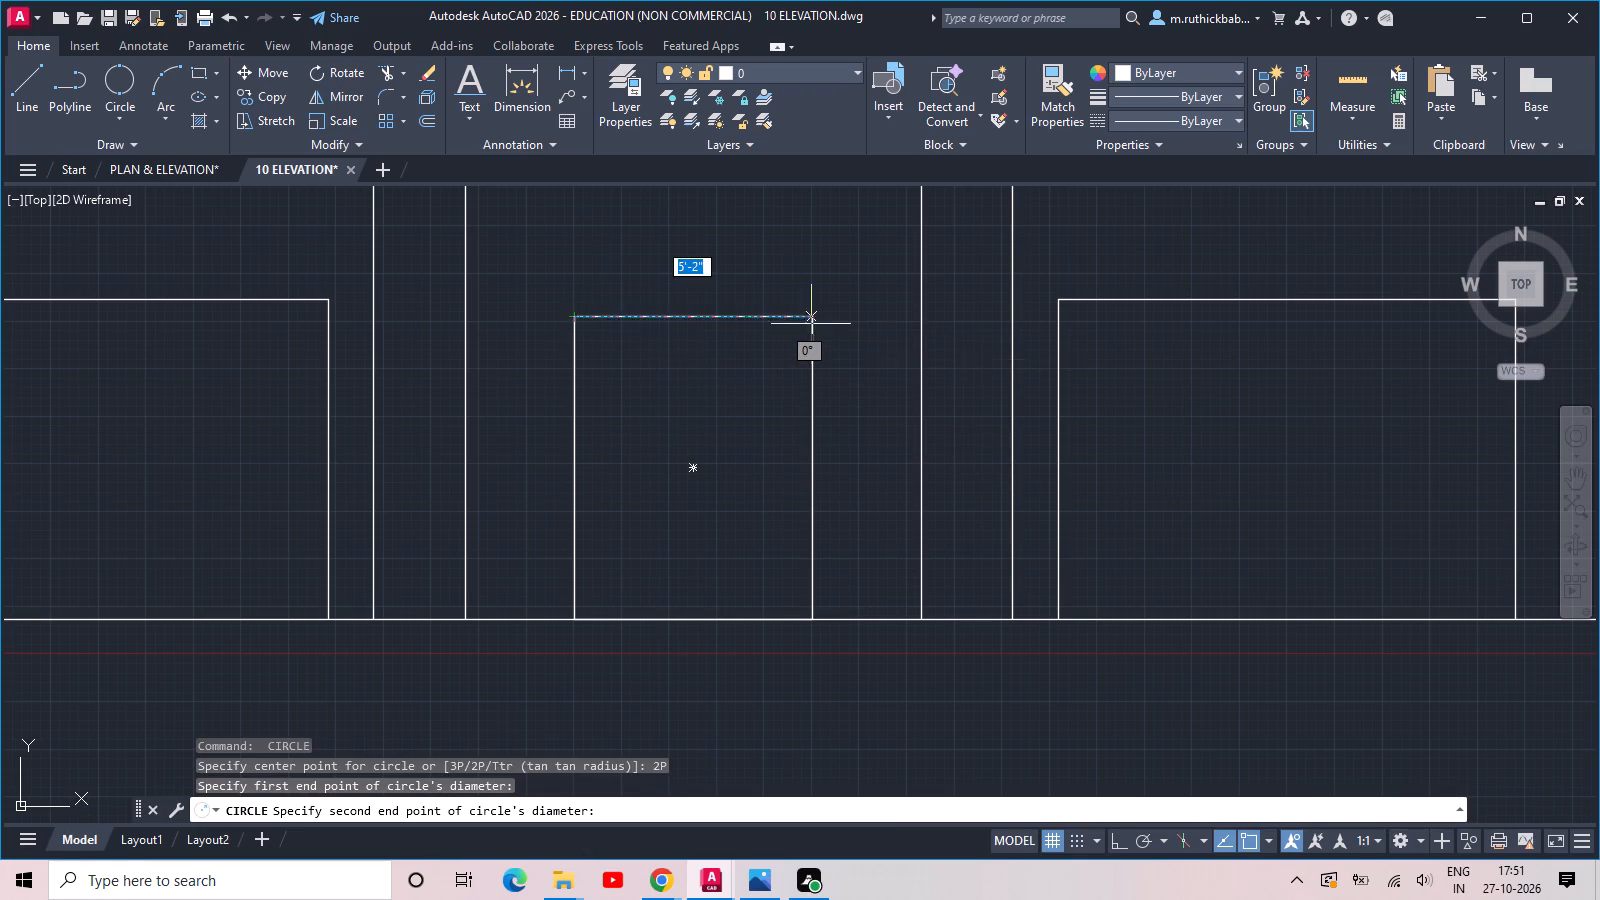
{"action": "left_click", "coordinate": [815, 320]}
{"action": "key", "text": "Escape"}
Trim away the circle's lower half and the door's top edge, leaving a semicircular arch on the door jambs.
{"action": "type", "text": "TR"}
{"action": "key", "text": "space"}
{"action": "key", "text": "space"}
{"action": "left_click_drag", "start_coordinate": [744, 472], "coordinate": [744, 444]}
{"action": "left_click_drag", "start_coordinate": [742, 295], "coordinate": [736, 304]}
{"action": "left_click", "coordinate": [691, 476]}
{"action": "key", "text": "Escape"}
Stretch the arch's crown point slightly downward to make the door arch a little flatter.
{"action": "middle_click_drag", "start_coordinate": [726, 288], "coordinate": [711, 377]}
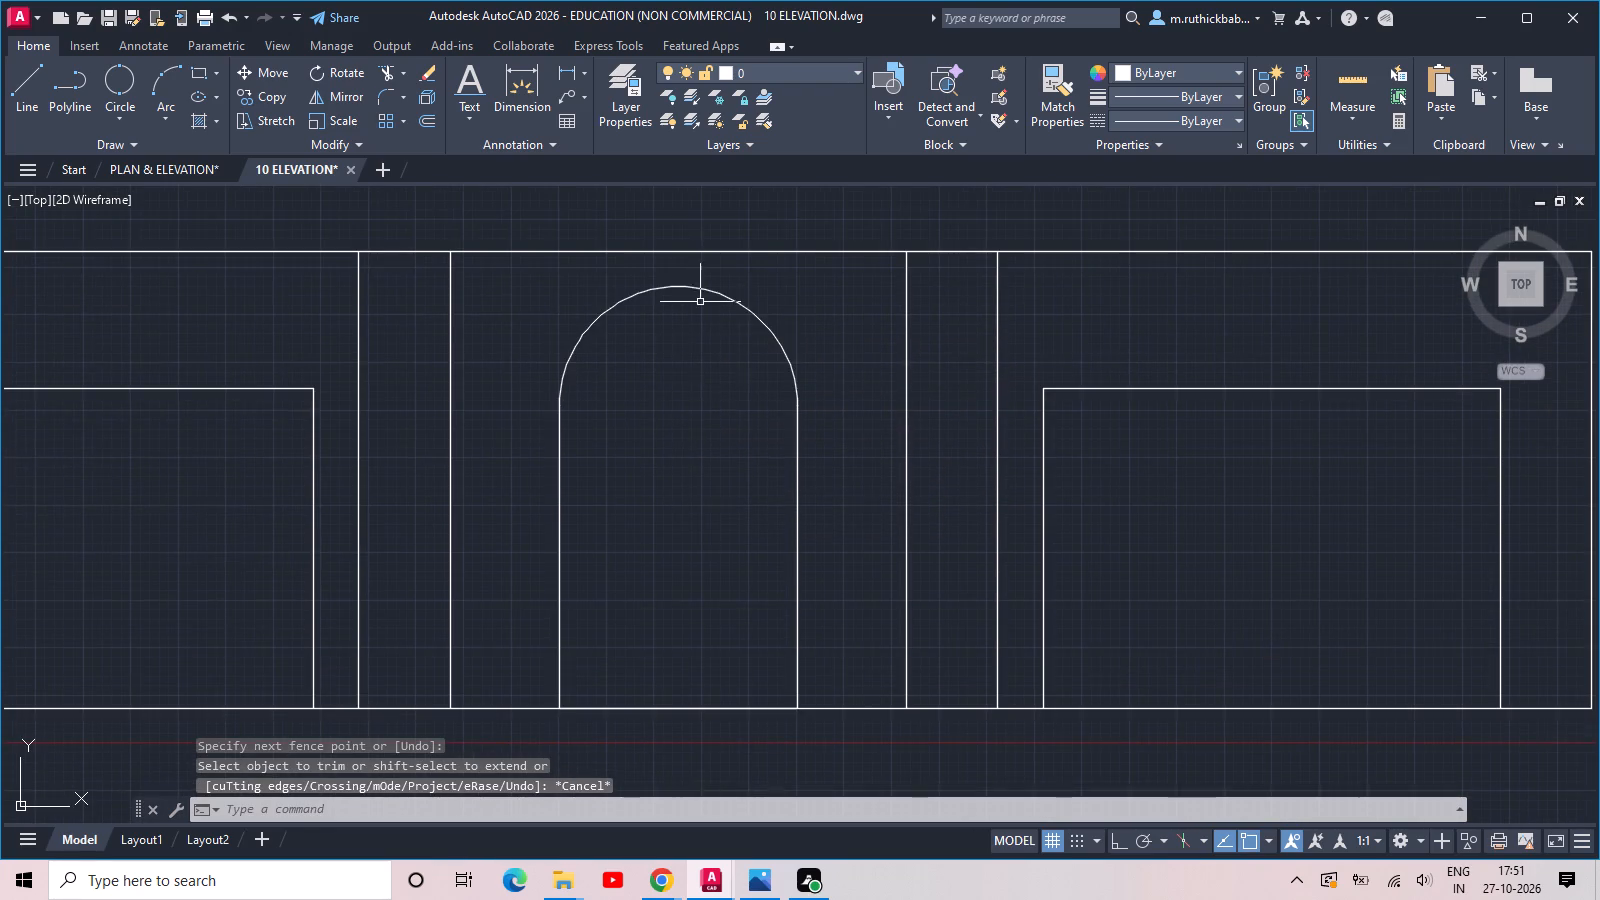
{"action": "scroll", "coordinate": [693, 292], "scroll_direction": "up", "scroll_amount": 1}
{"action": "left_click", "coordinate": [664, 280]}
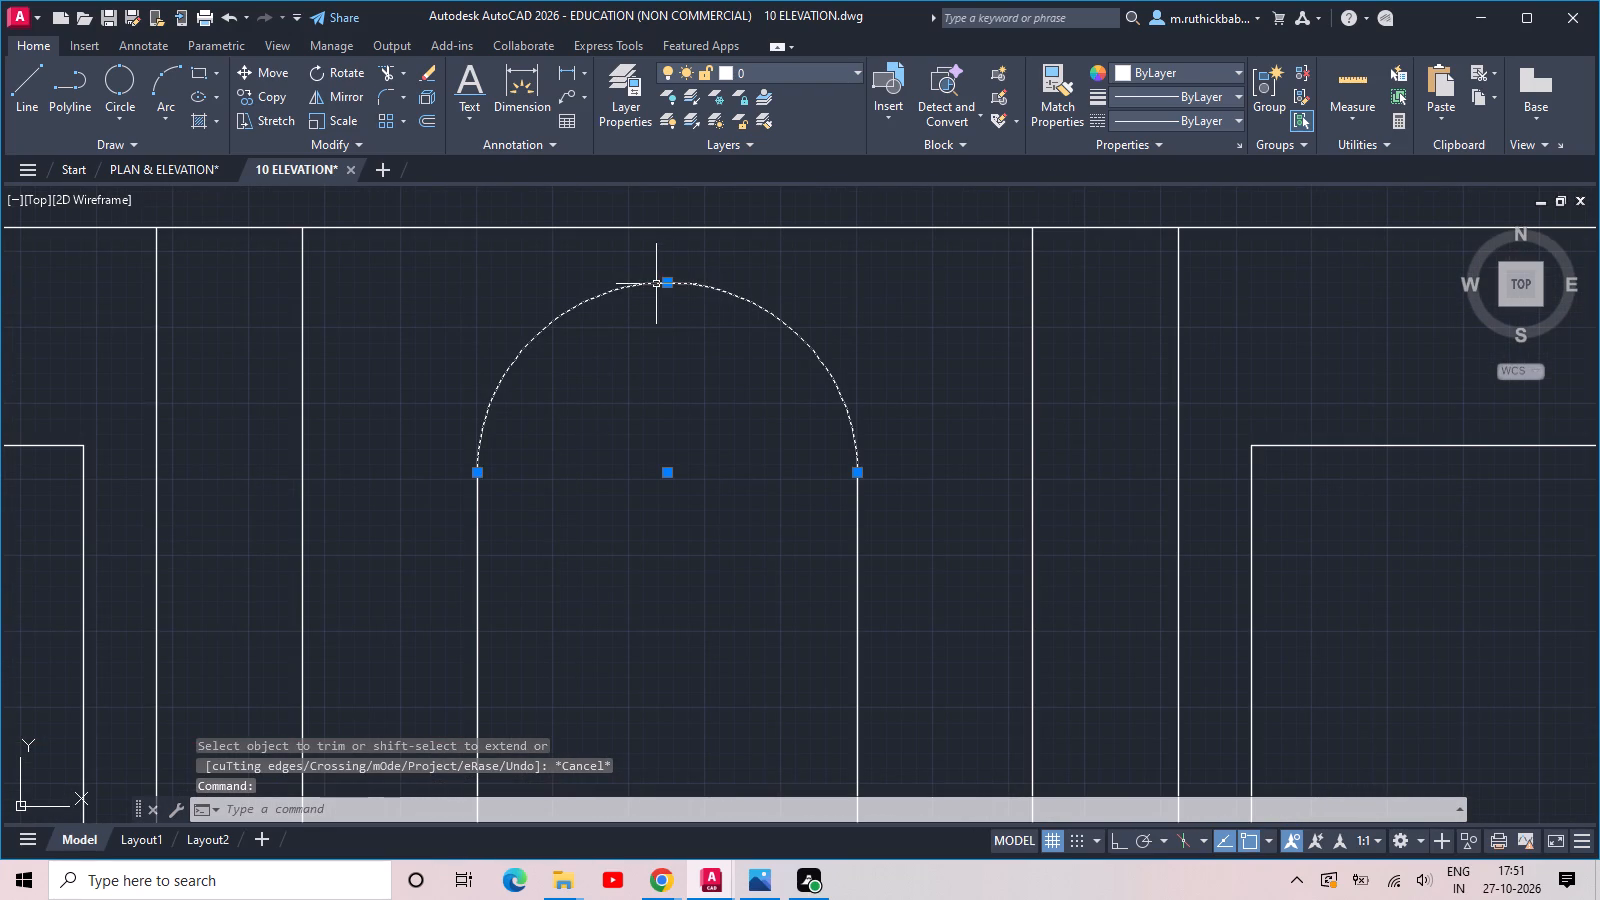
{"action": "left_click", "coordinate": [672, 282]}
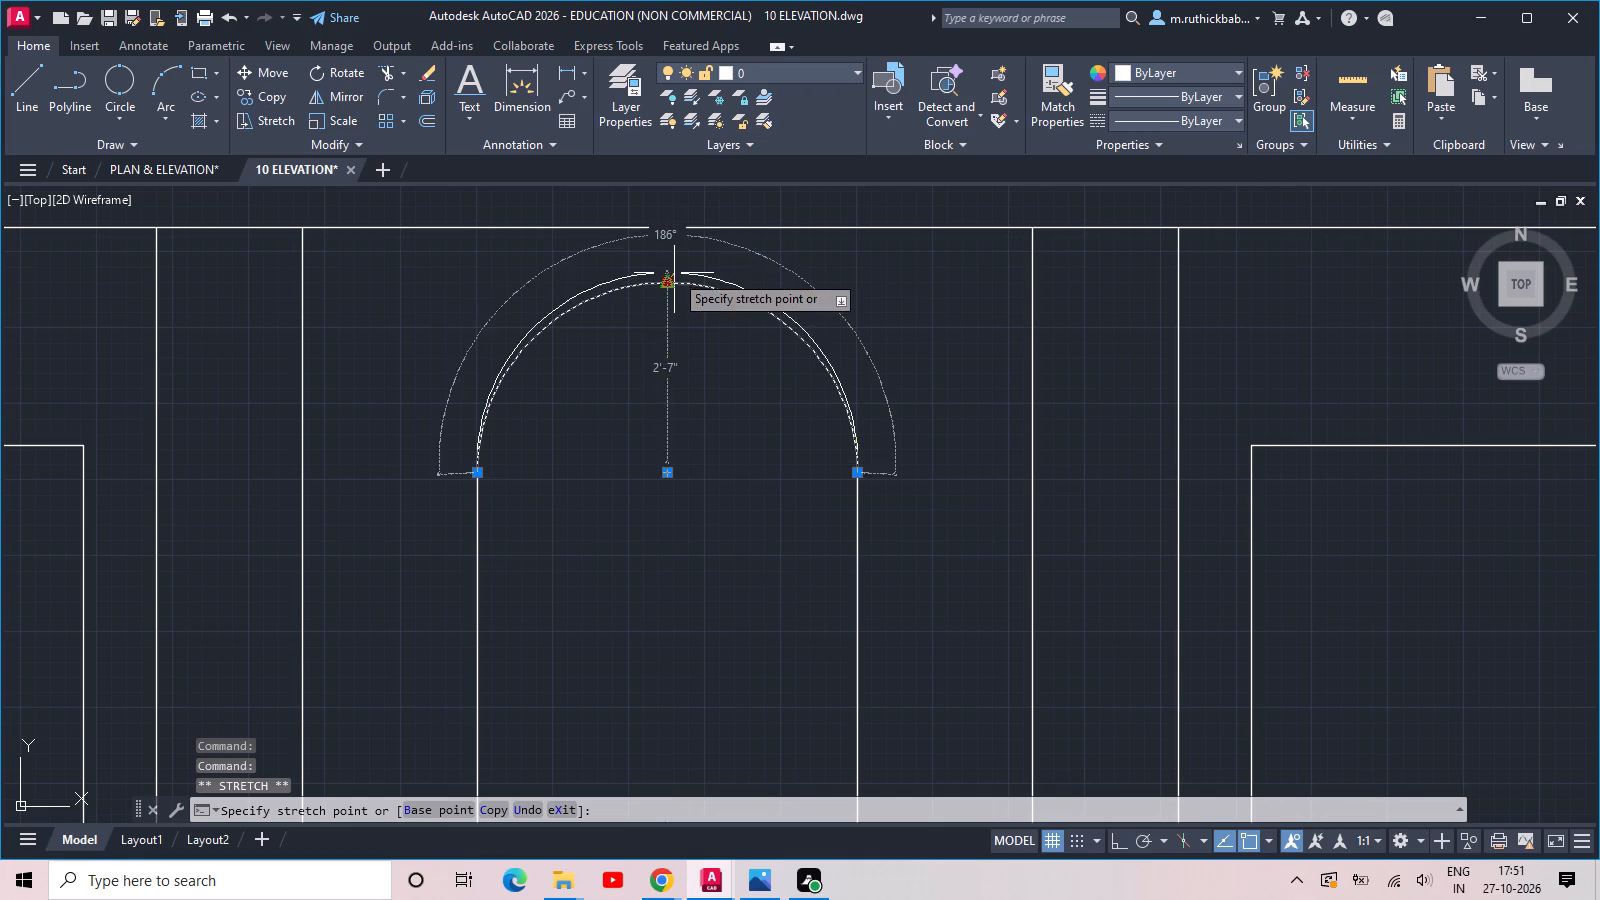
{"action": "left_click", "coordinate": [673, 310]}
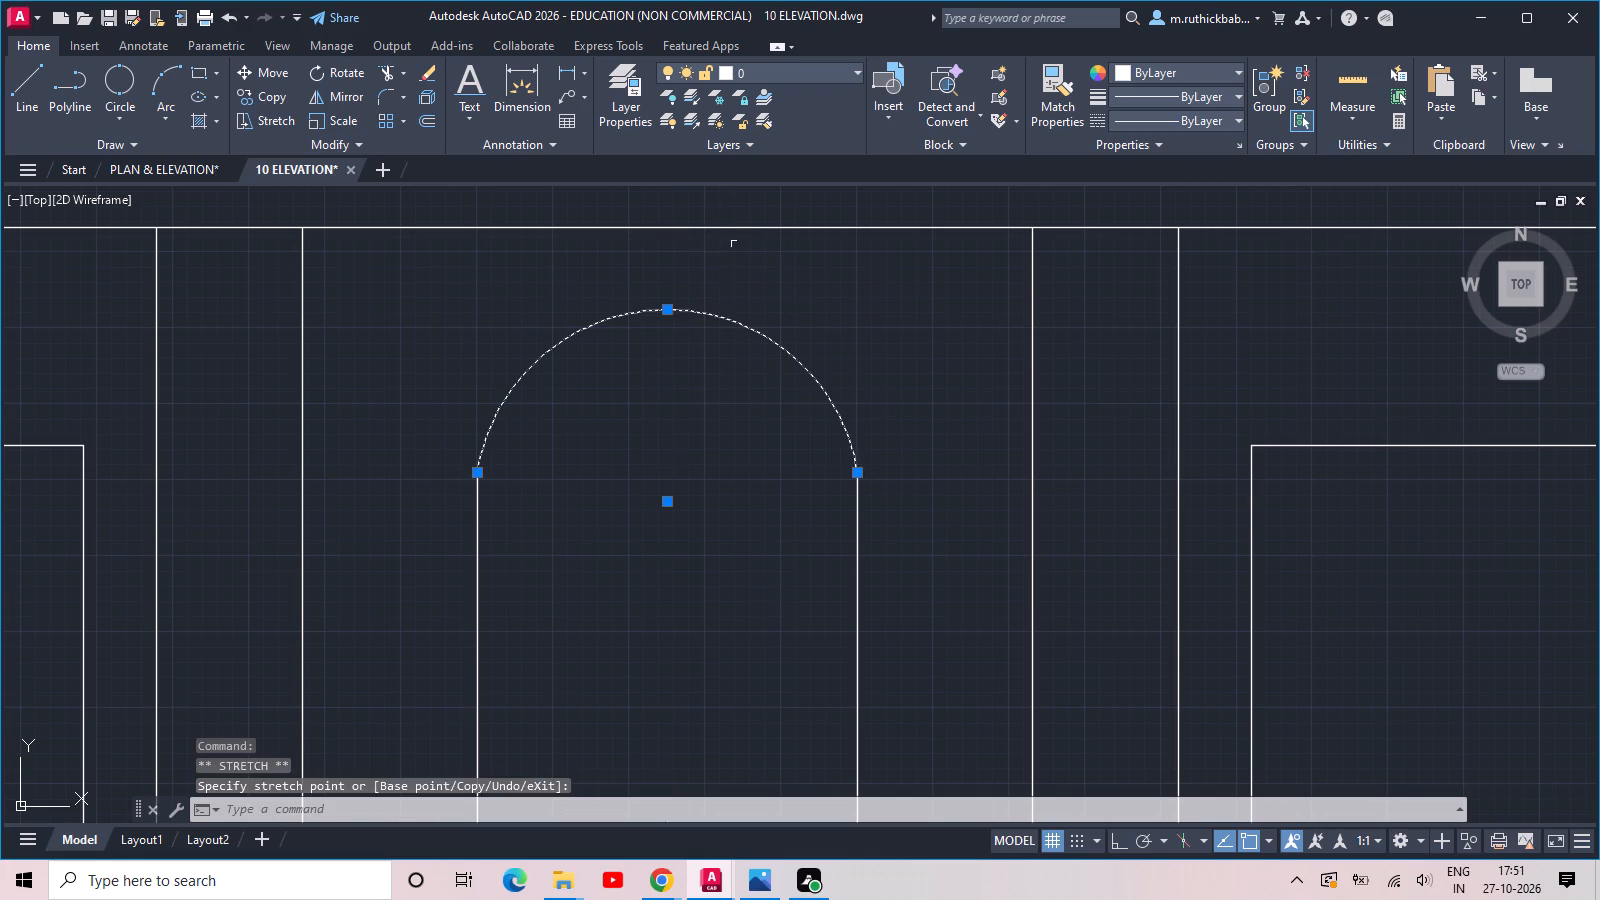
{"action": "key", "text": "Escape"}
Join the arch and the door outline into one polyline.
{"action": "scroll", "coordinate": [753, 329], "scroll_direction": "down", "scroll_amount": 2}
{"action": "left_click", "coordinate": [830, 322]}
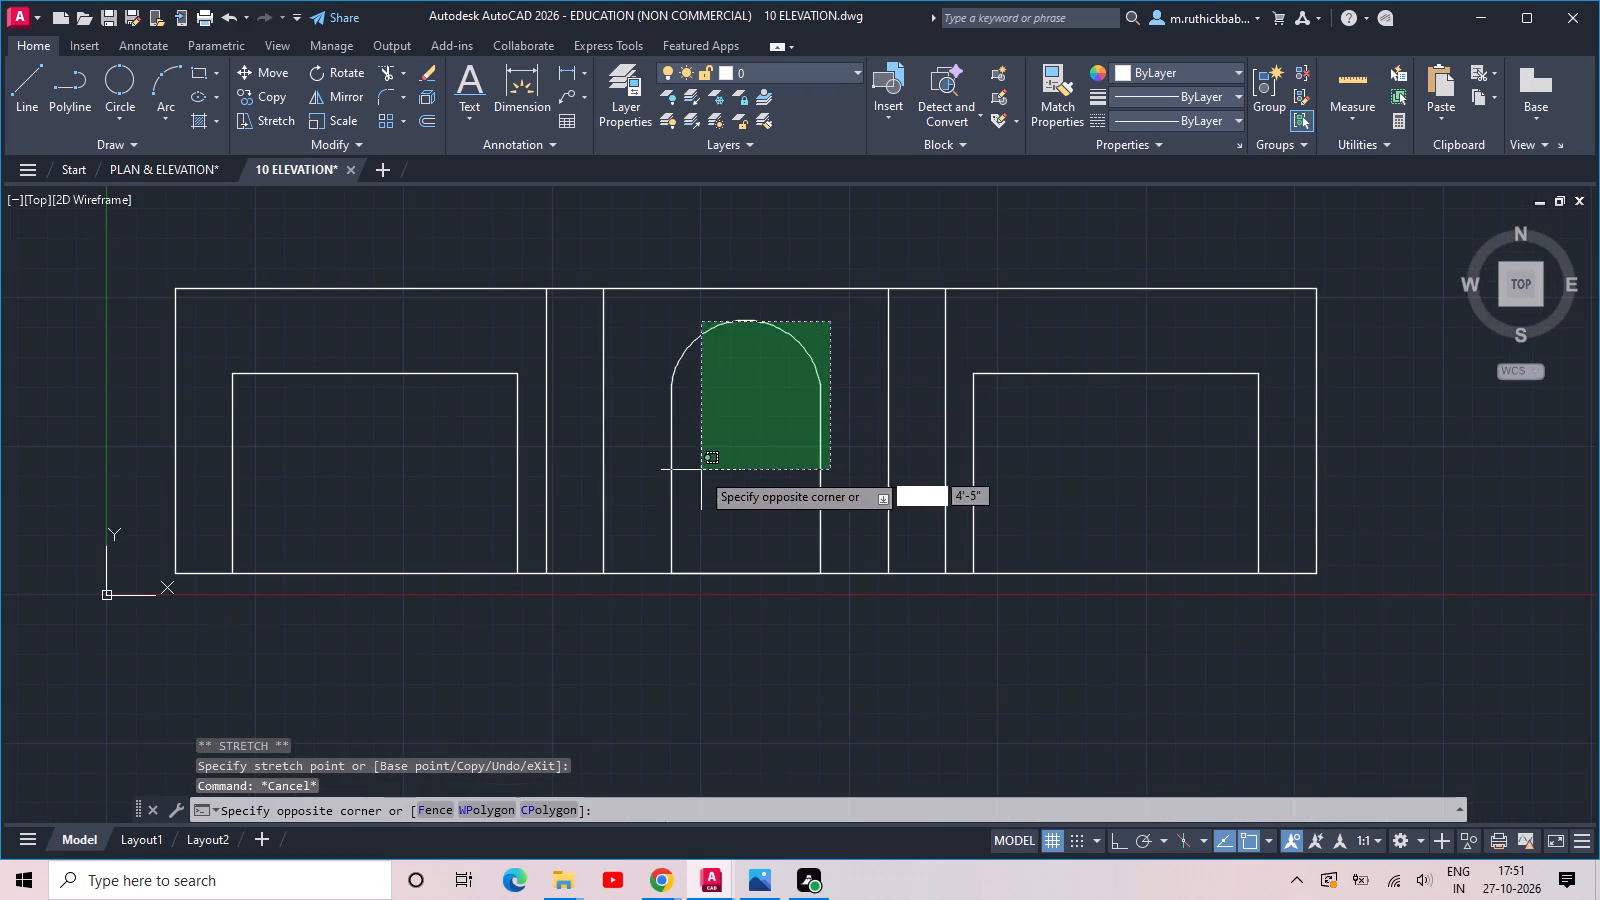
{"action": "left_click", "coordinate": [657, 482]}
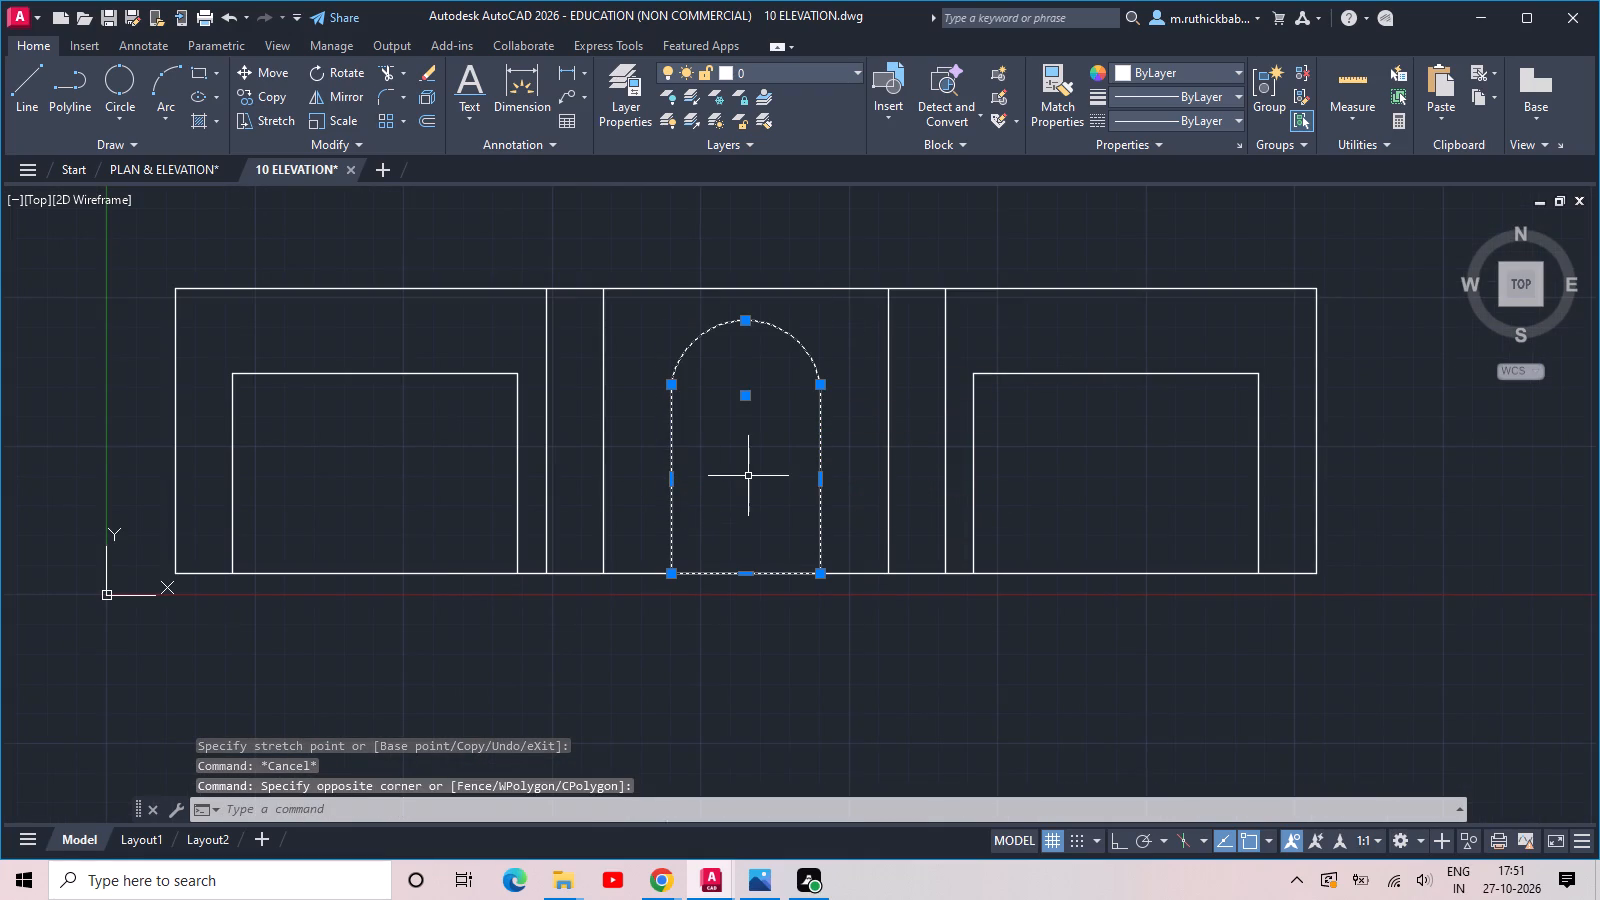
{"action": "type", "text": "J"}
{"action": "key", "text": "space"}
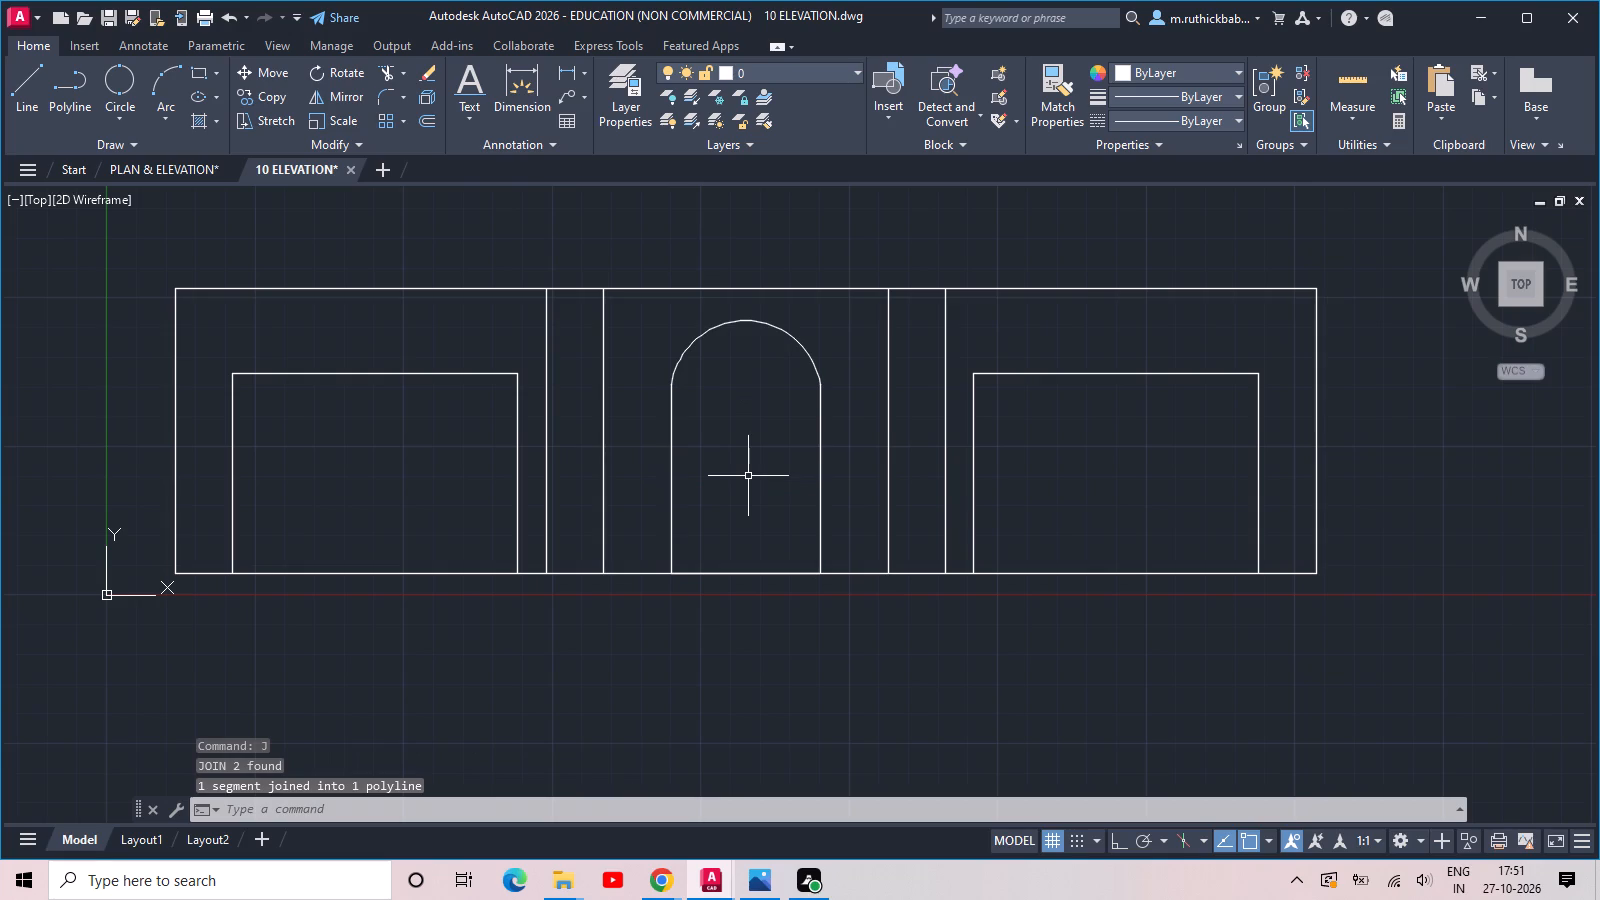
Explode the door outline and erase its bottom segment lying on the base line.
{"action": "scroll", "coordinate": [765, 582], "scroll_direction": "up", "scroll_amount": 3}
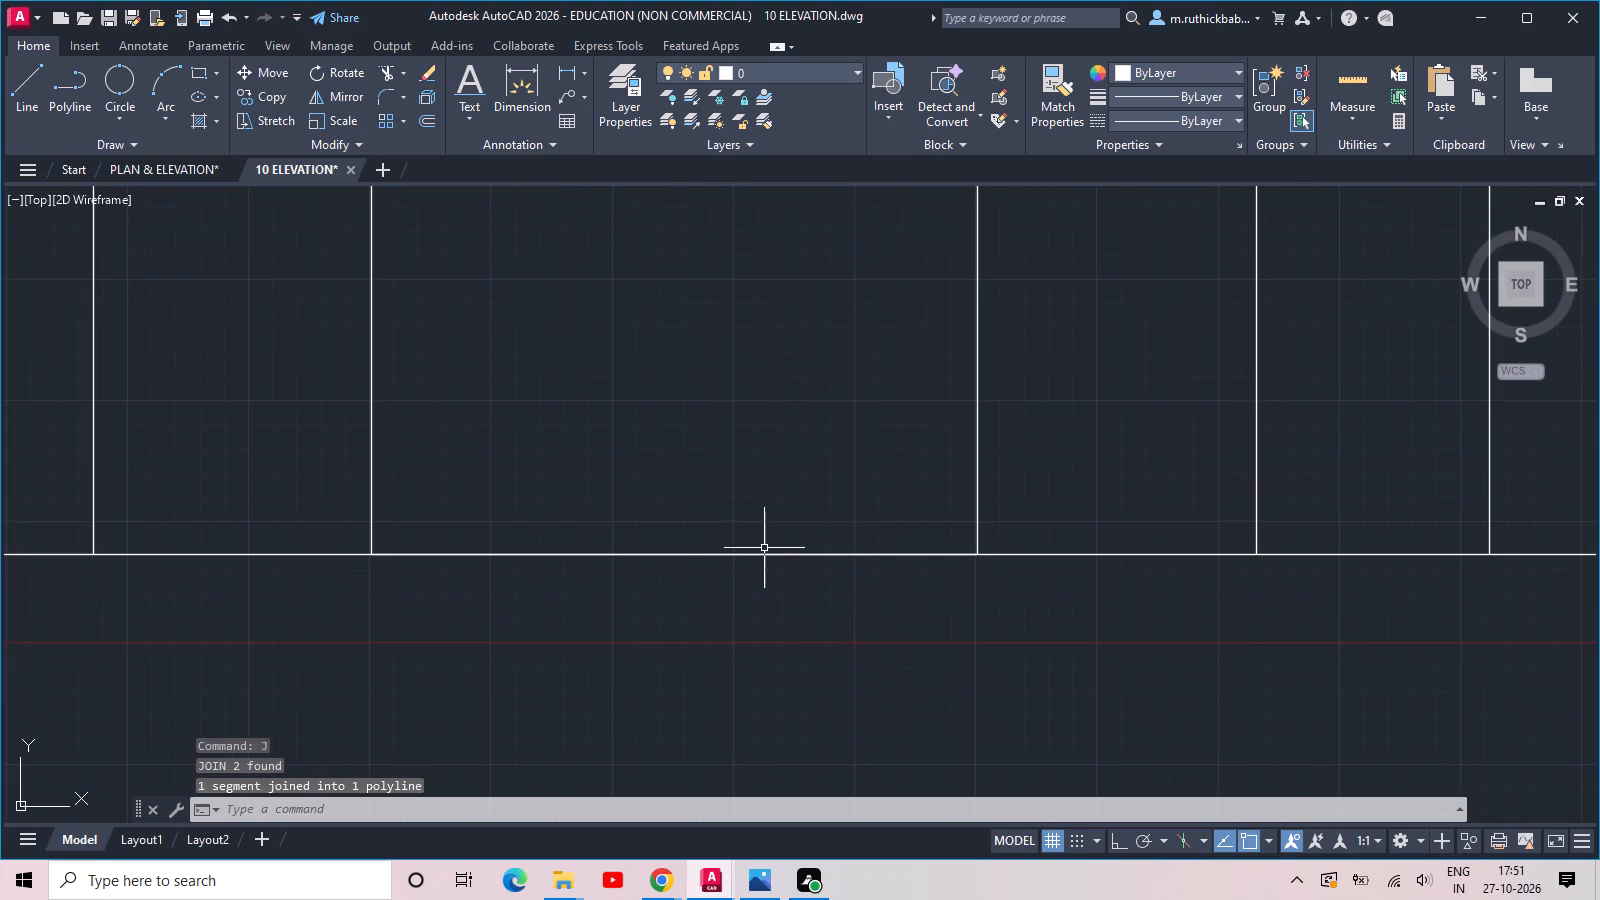
{"action": "left_click", "coordinate": [764, 554]}
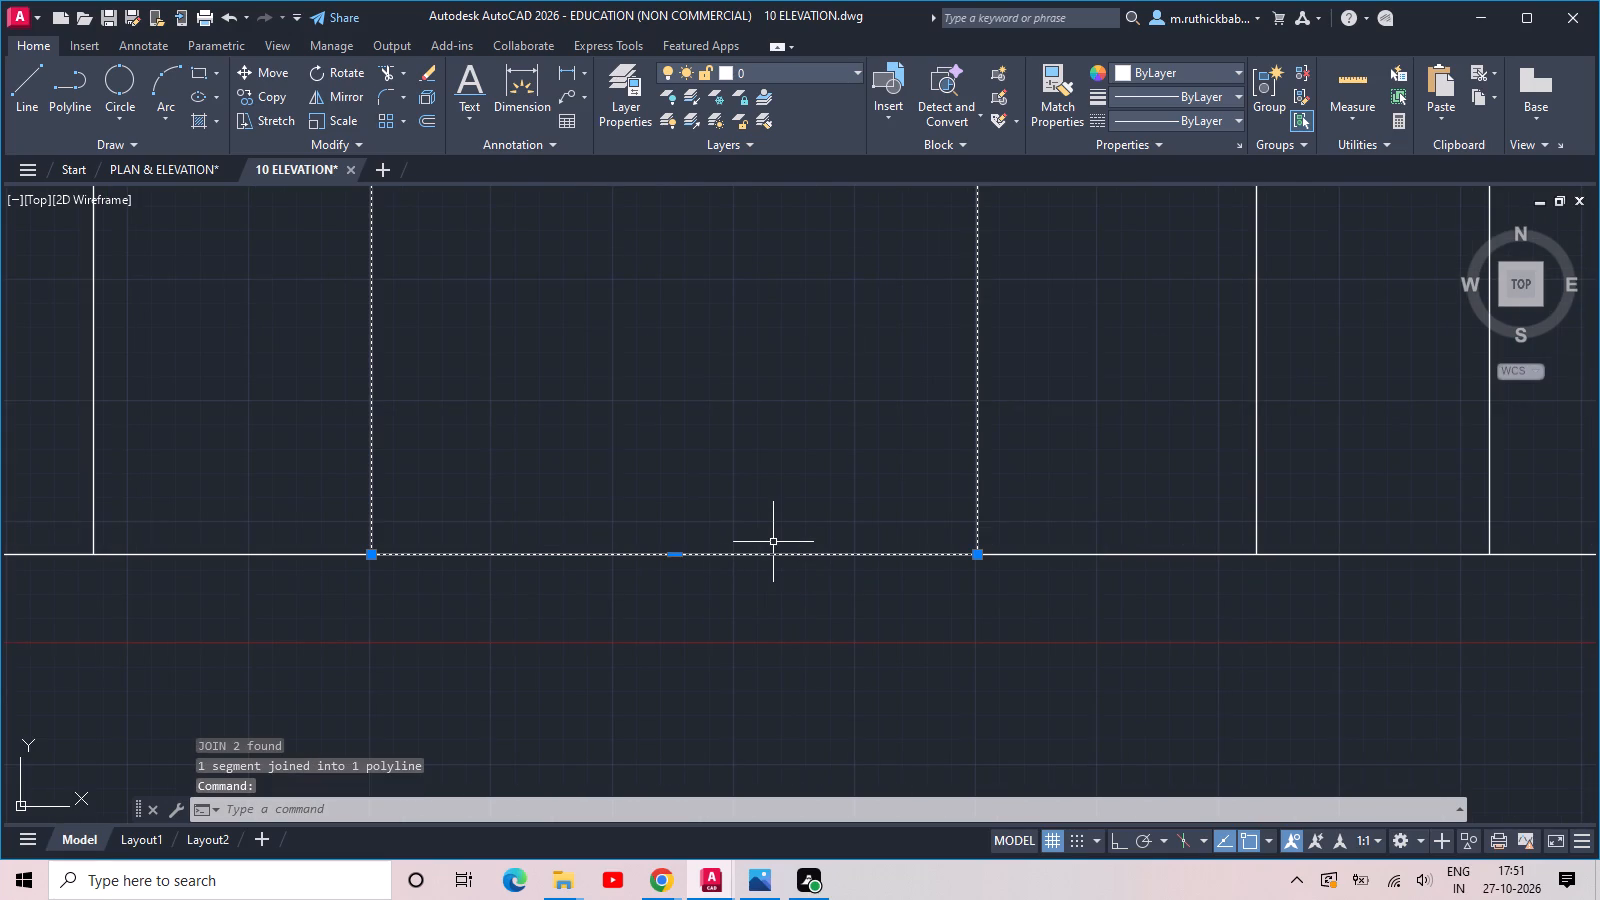
{"action": "type", "text": "X"}
{"action": "key", "text": "space"}
{"action": "left_click", "coordinate": [765, 554]}
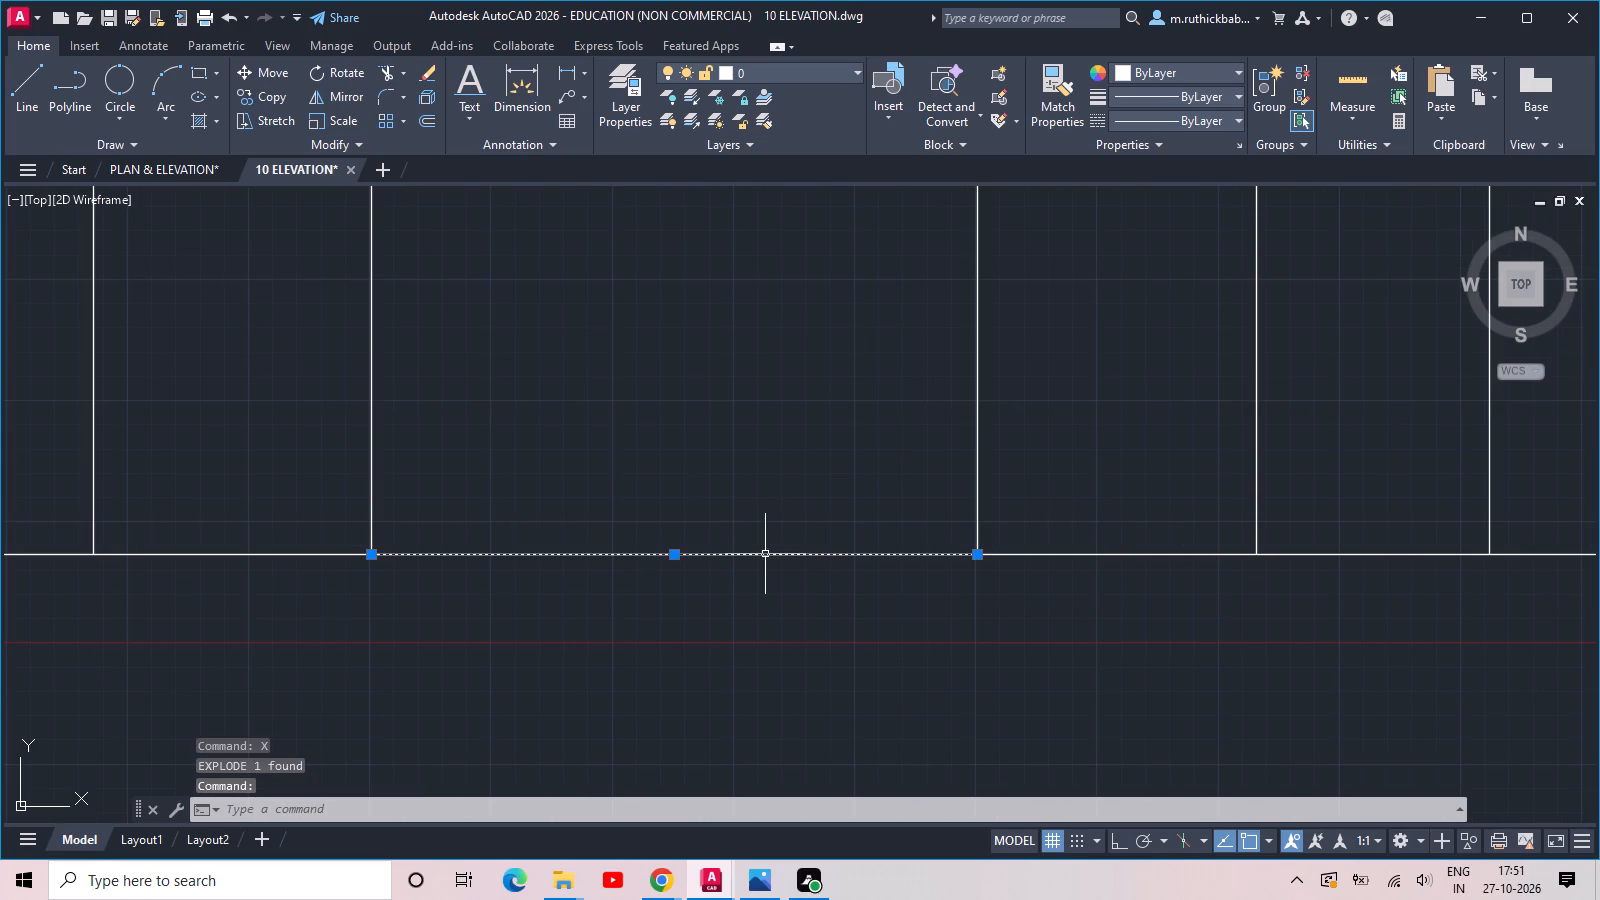
{"action": "key", "text": "Home"}
{"action": "key", "text": "Delete"}
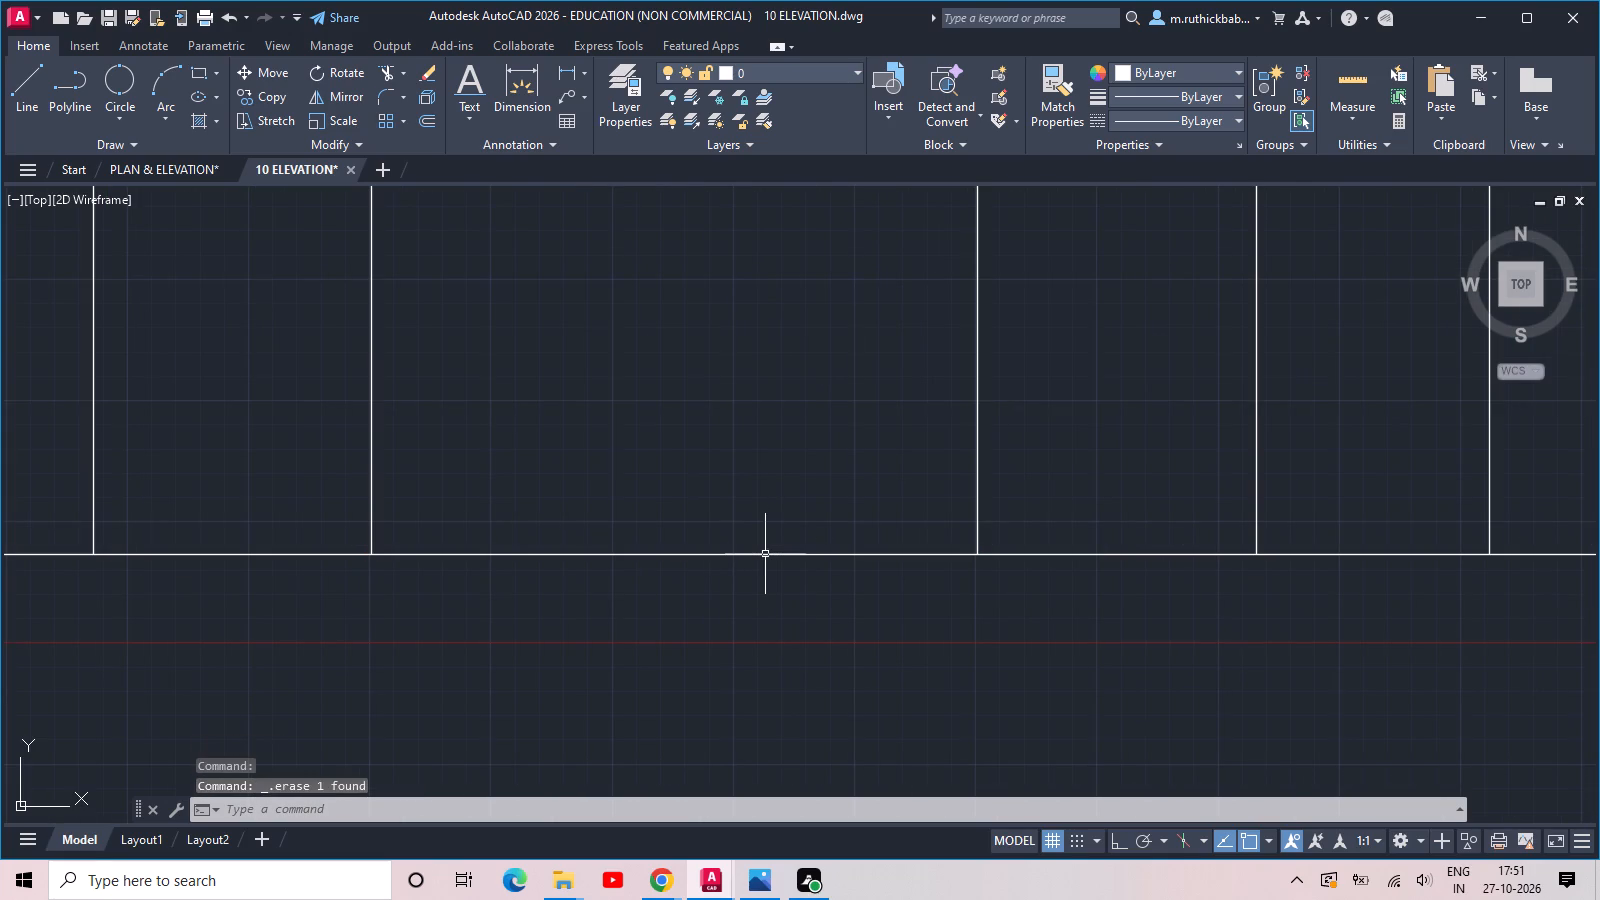
Join the door's arch and its two vertical jambs into a single open polyline.
{"action": "scroll", "coordinate": [744, 550], "scroll_direction": "down", "scroll_amount": 2}
{"action": "middle_click_drag", "start_coordinate": [950, 315], "coordinate": [912, 428]}
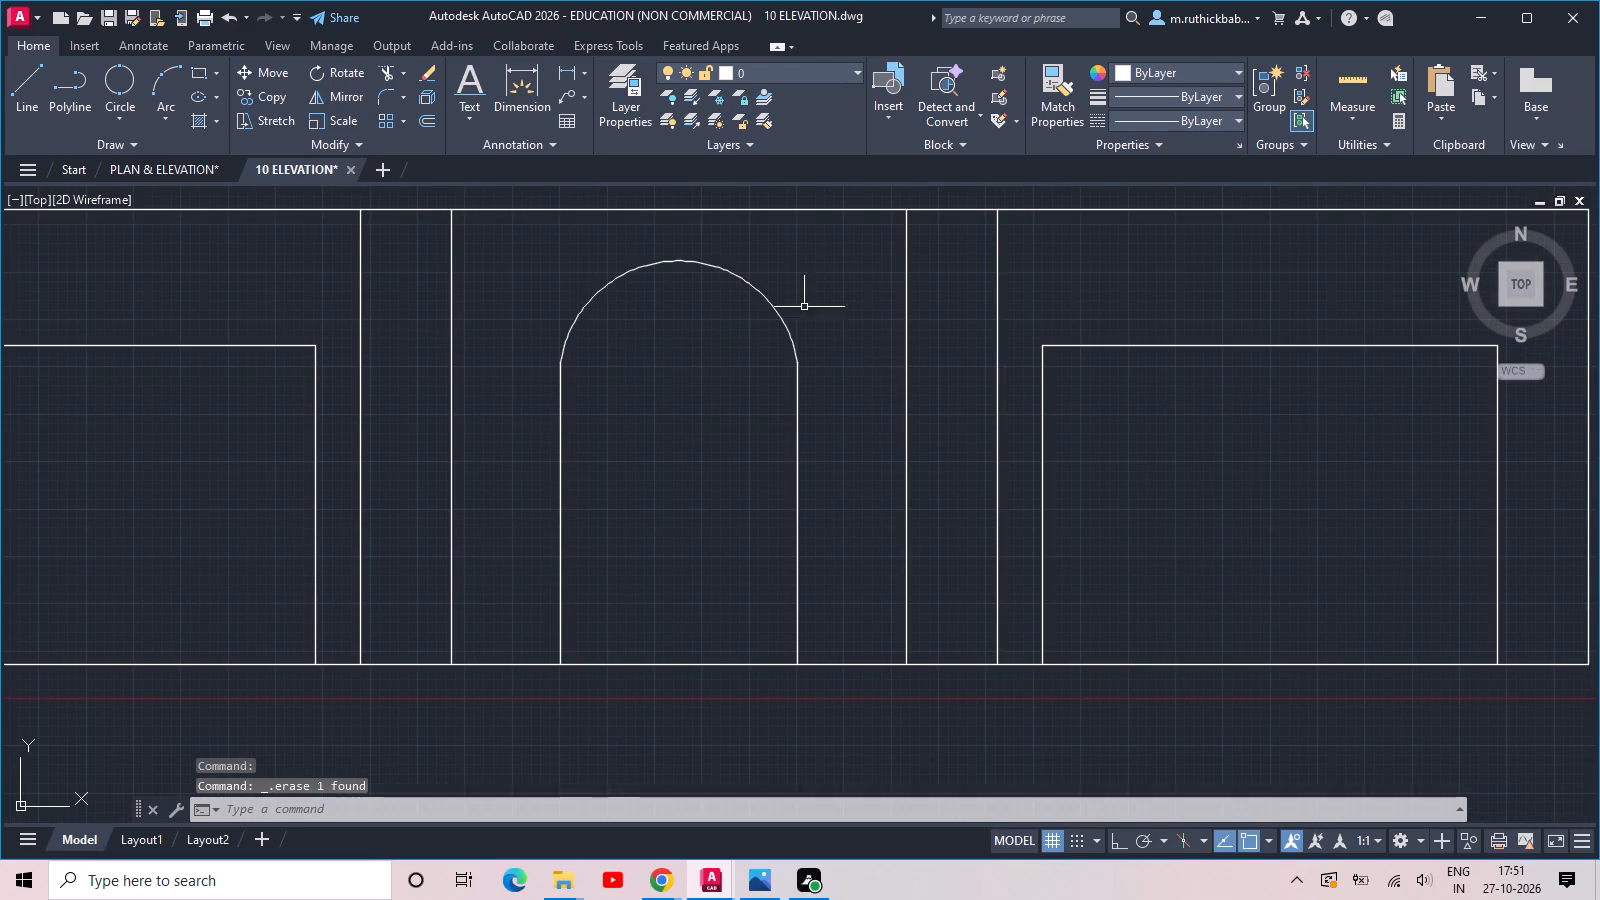
{"action": "left_click", "coordinate": [843, 268]}
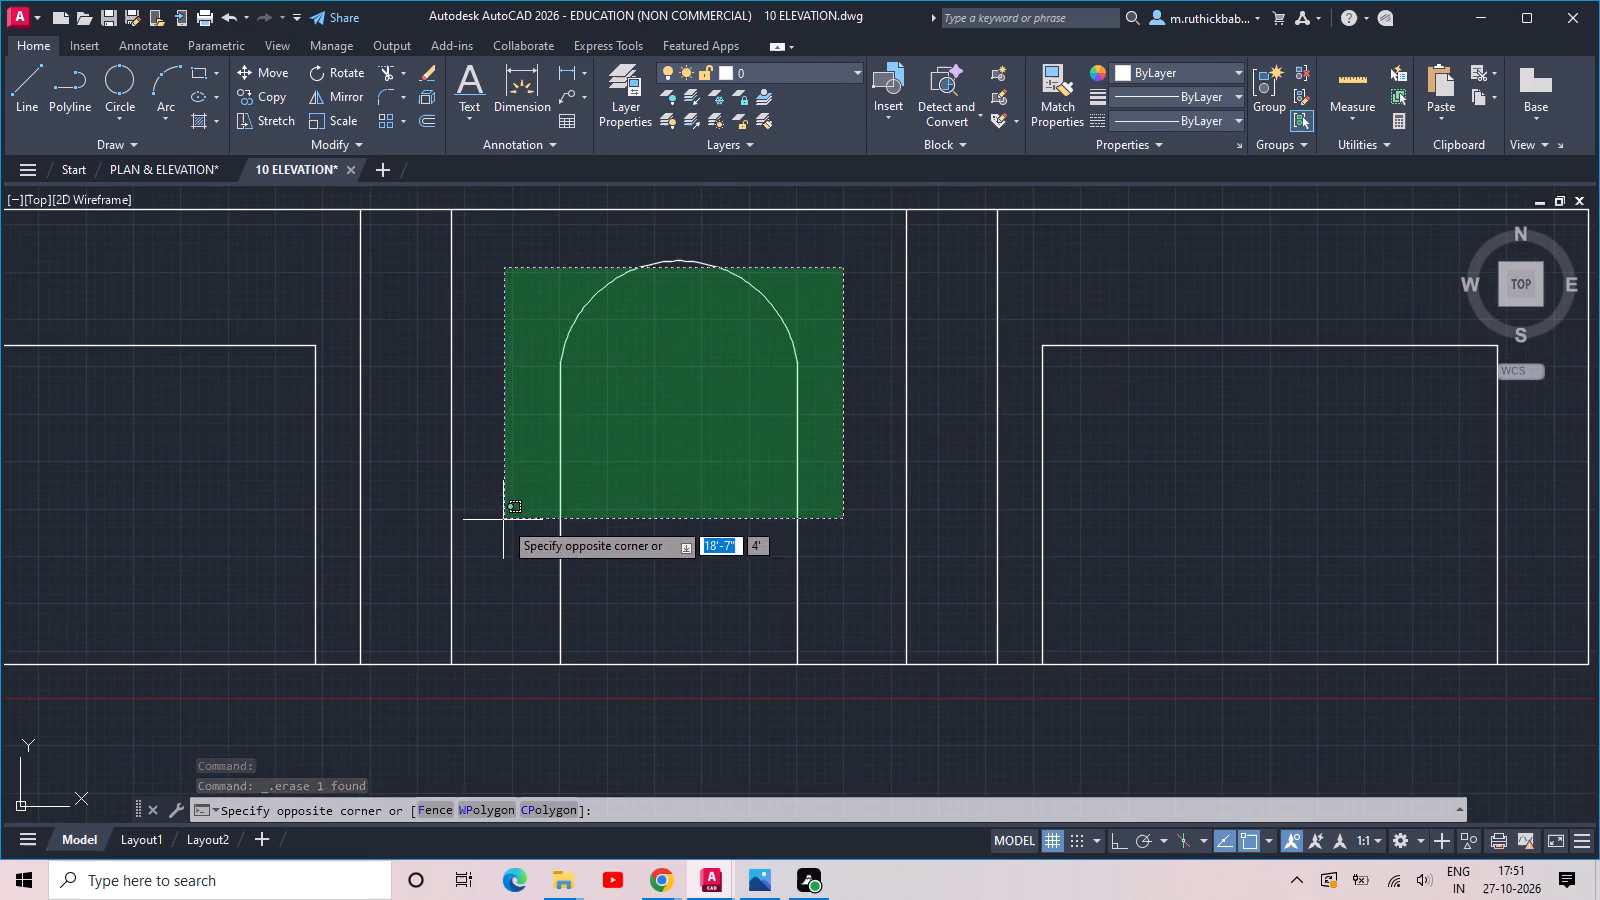
{"action": "left_click", "coordinate": [503, 521]}
{"action": "type", "text": "J"}
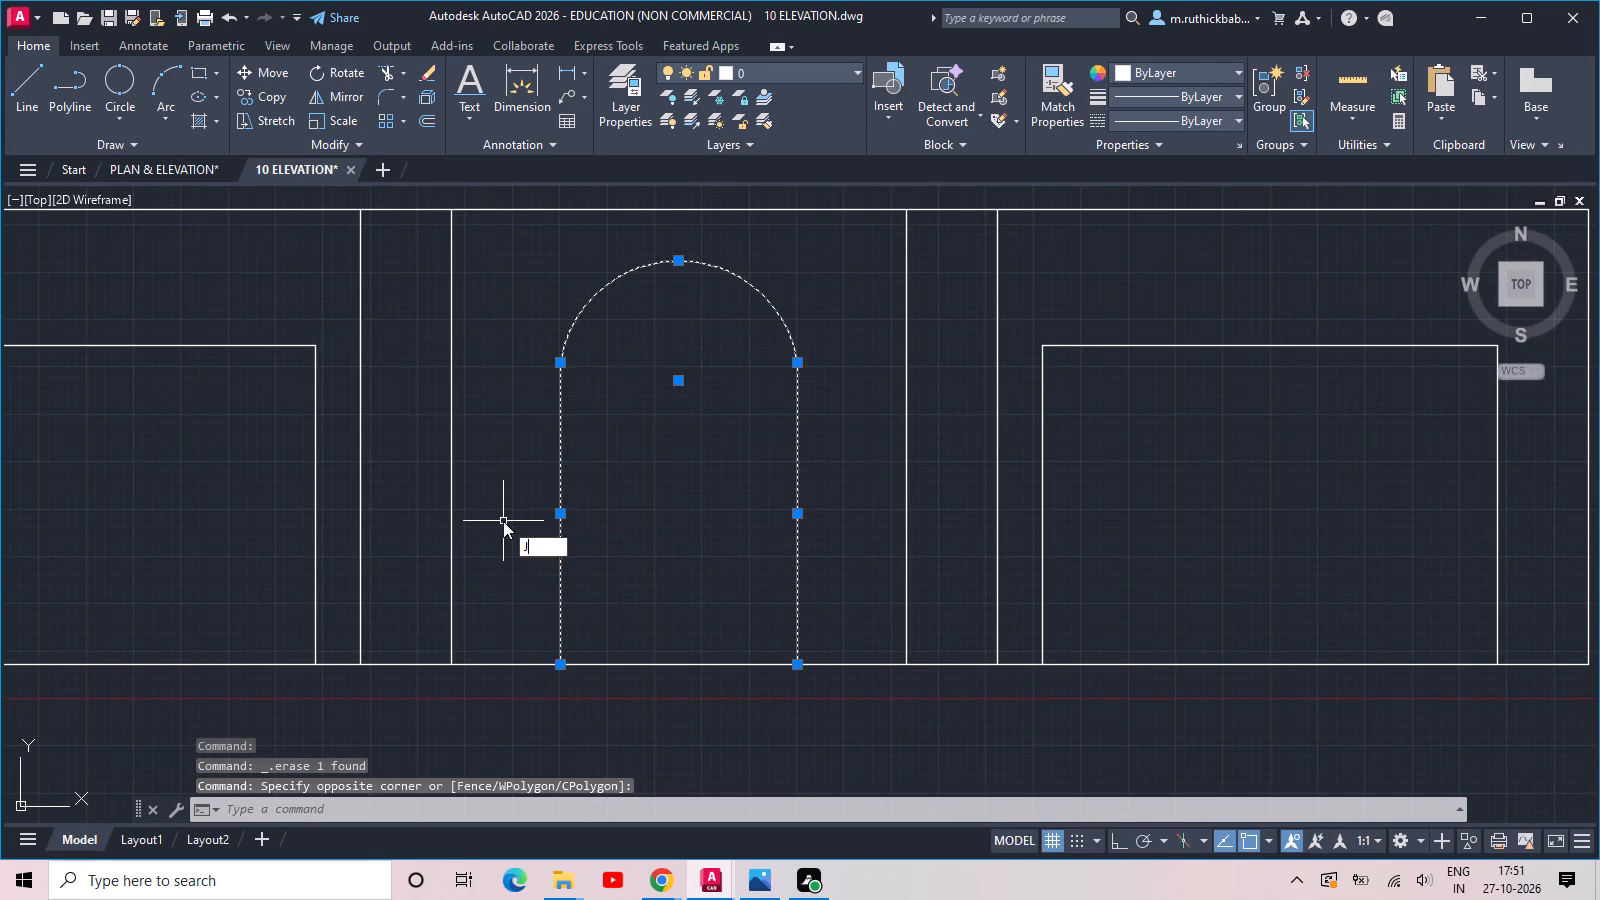
{"action": "key", "text": "space"}
Offset the joined arched door outline 12" inward.
{"action": "type", "text": "OFF 12C"}
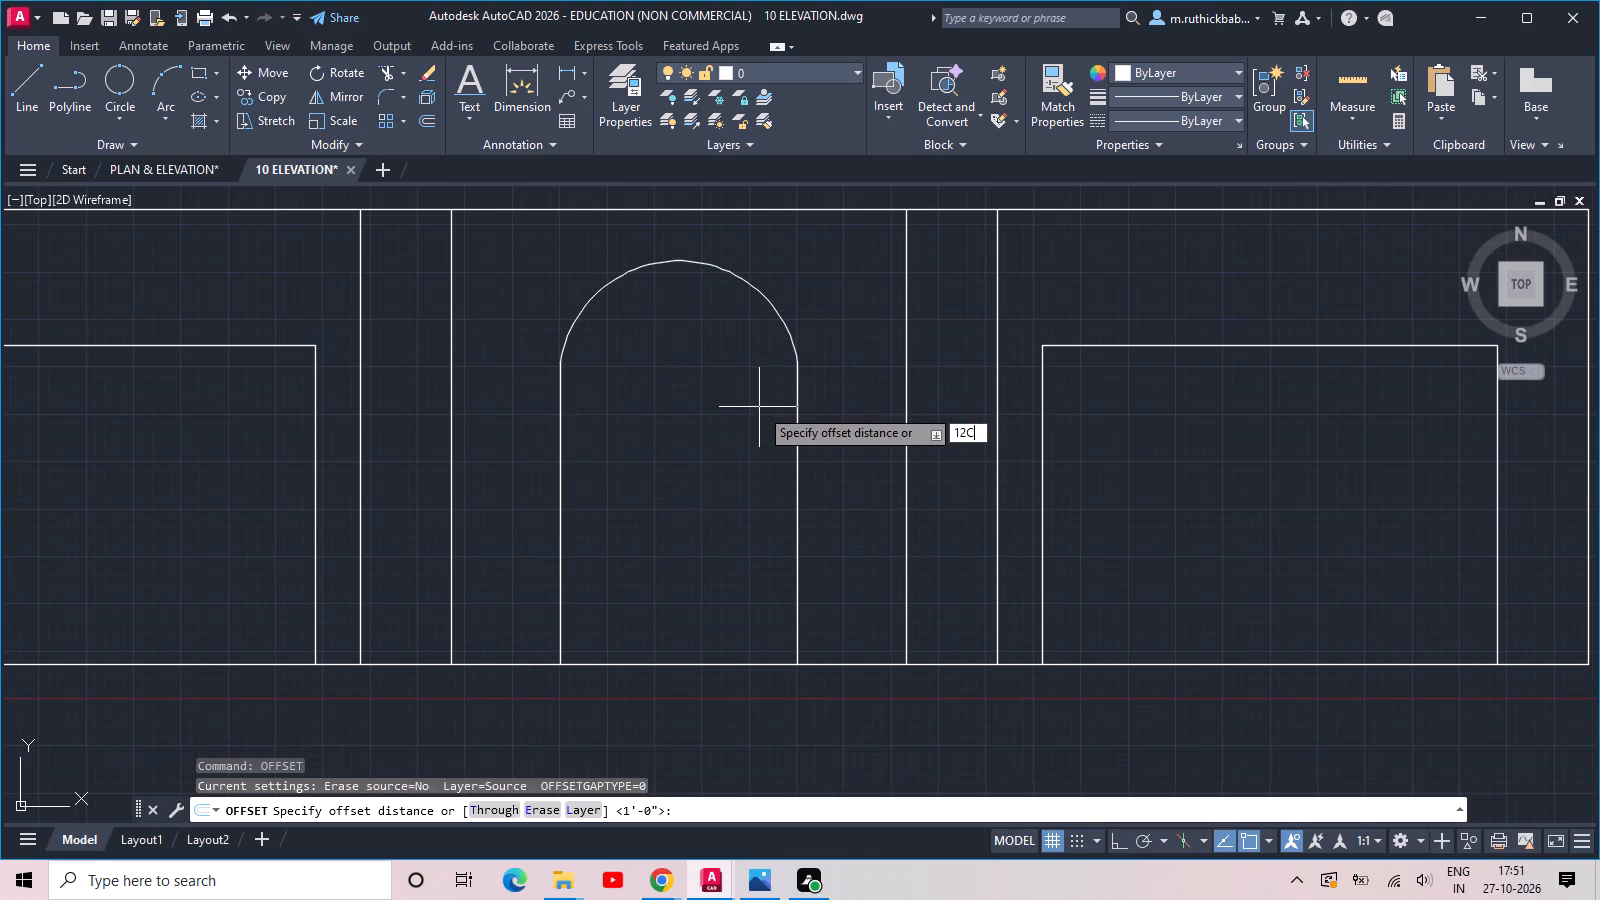
{"action": "key", "text": "space"}
{"action": "key", "text": "Escape"}
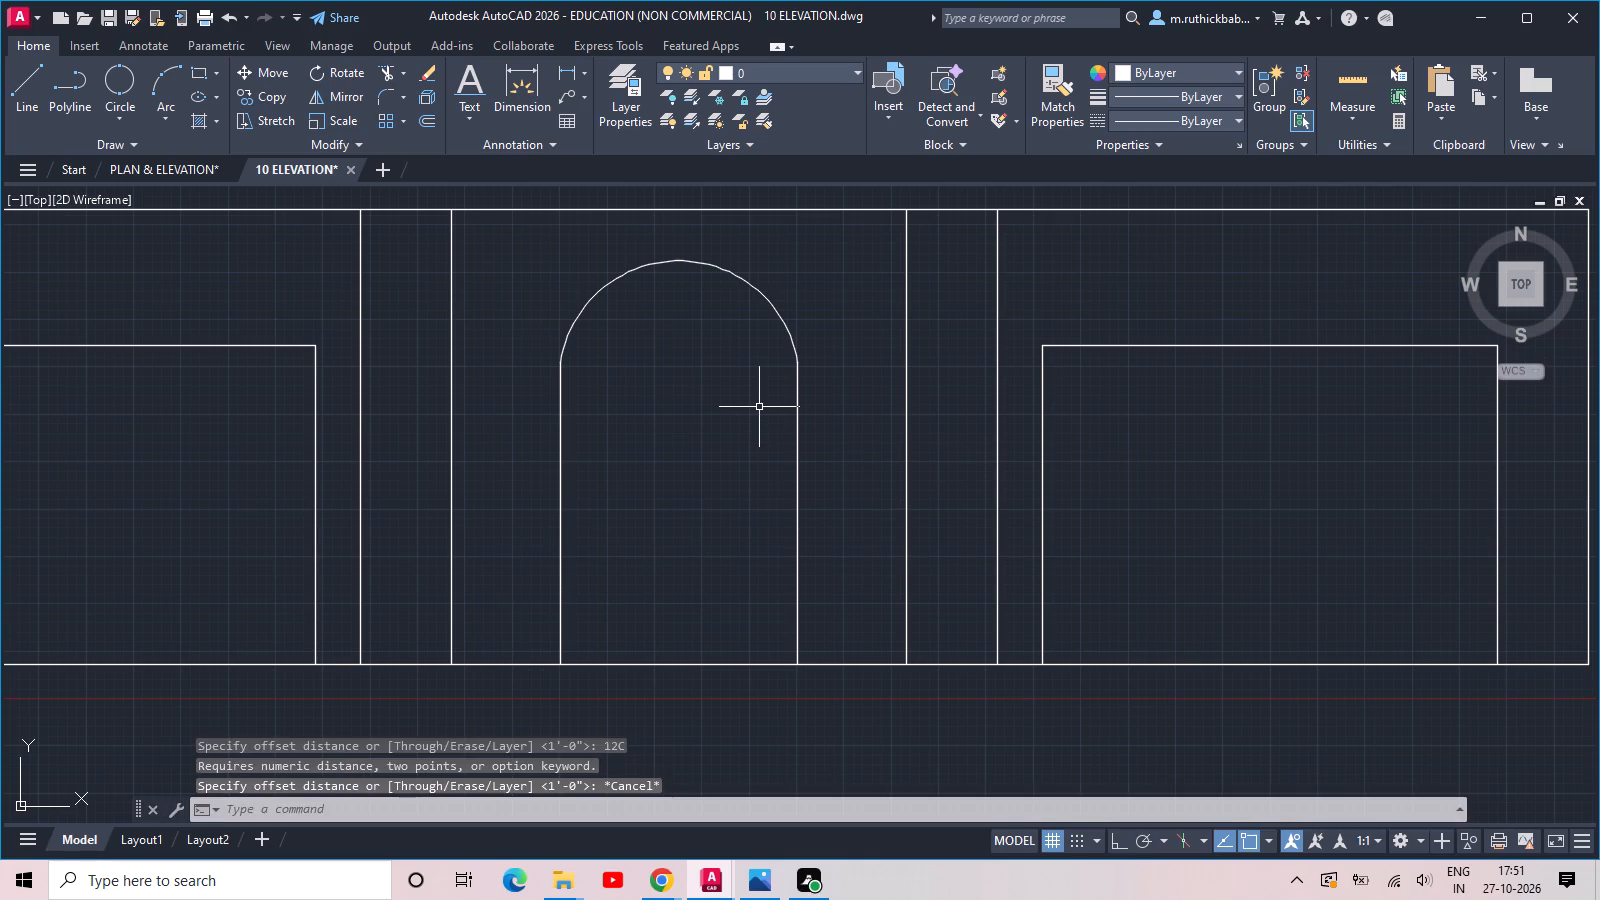
{"action": "key", "text": "space"}
{"action": "type", "text": "12"}
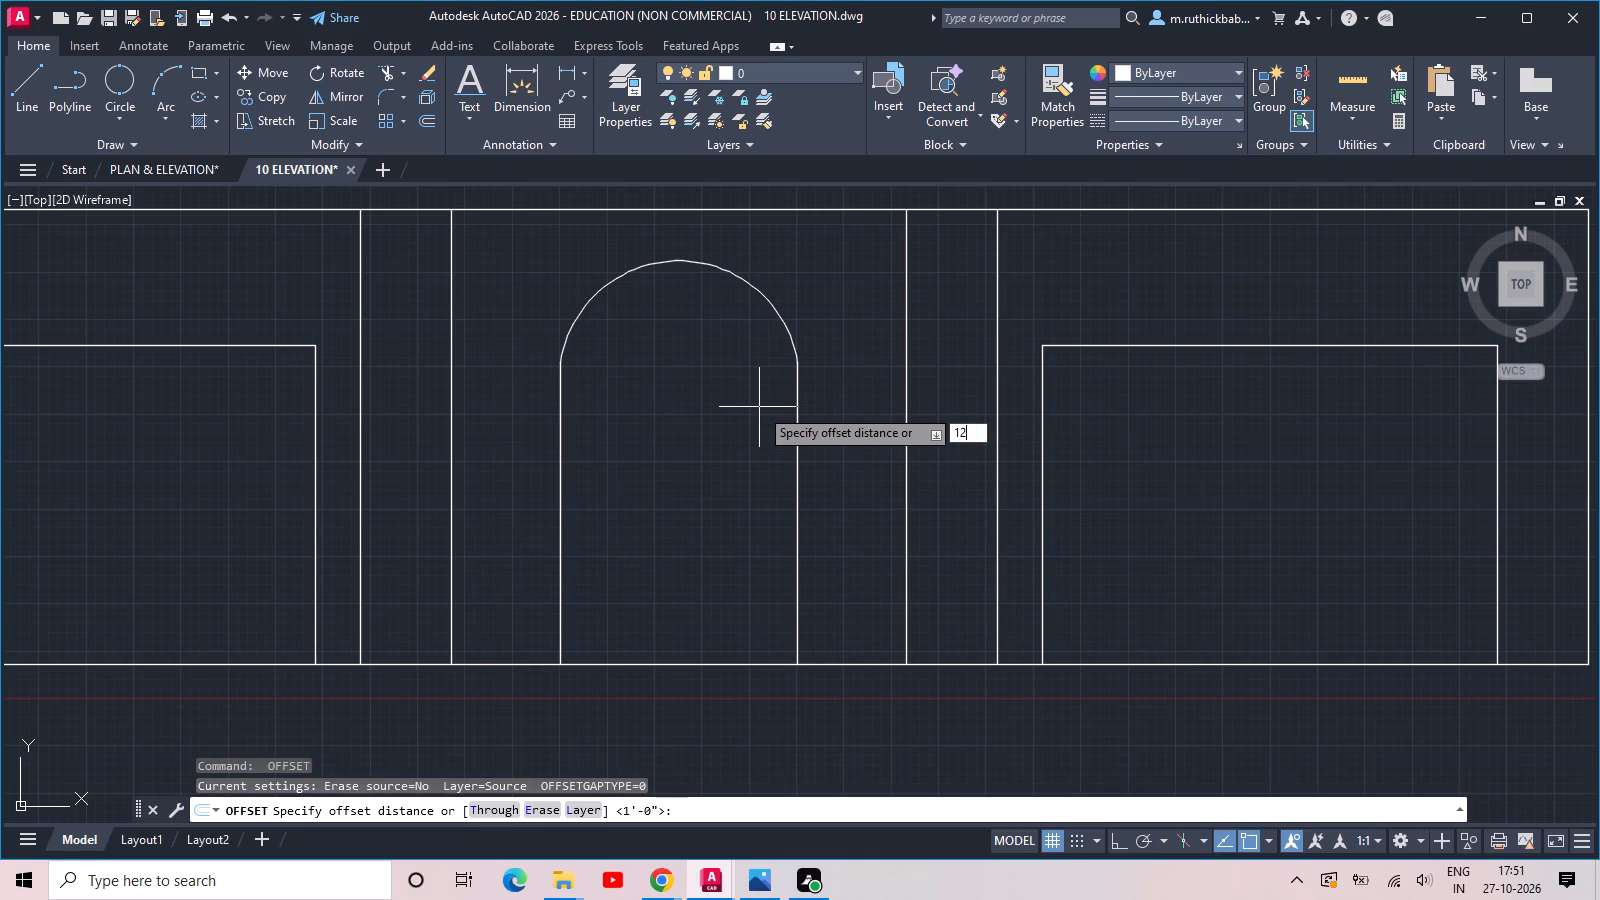
{"action": "key", "text": "space"}
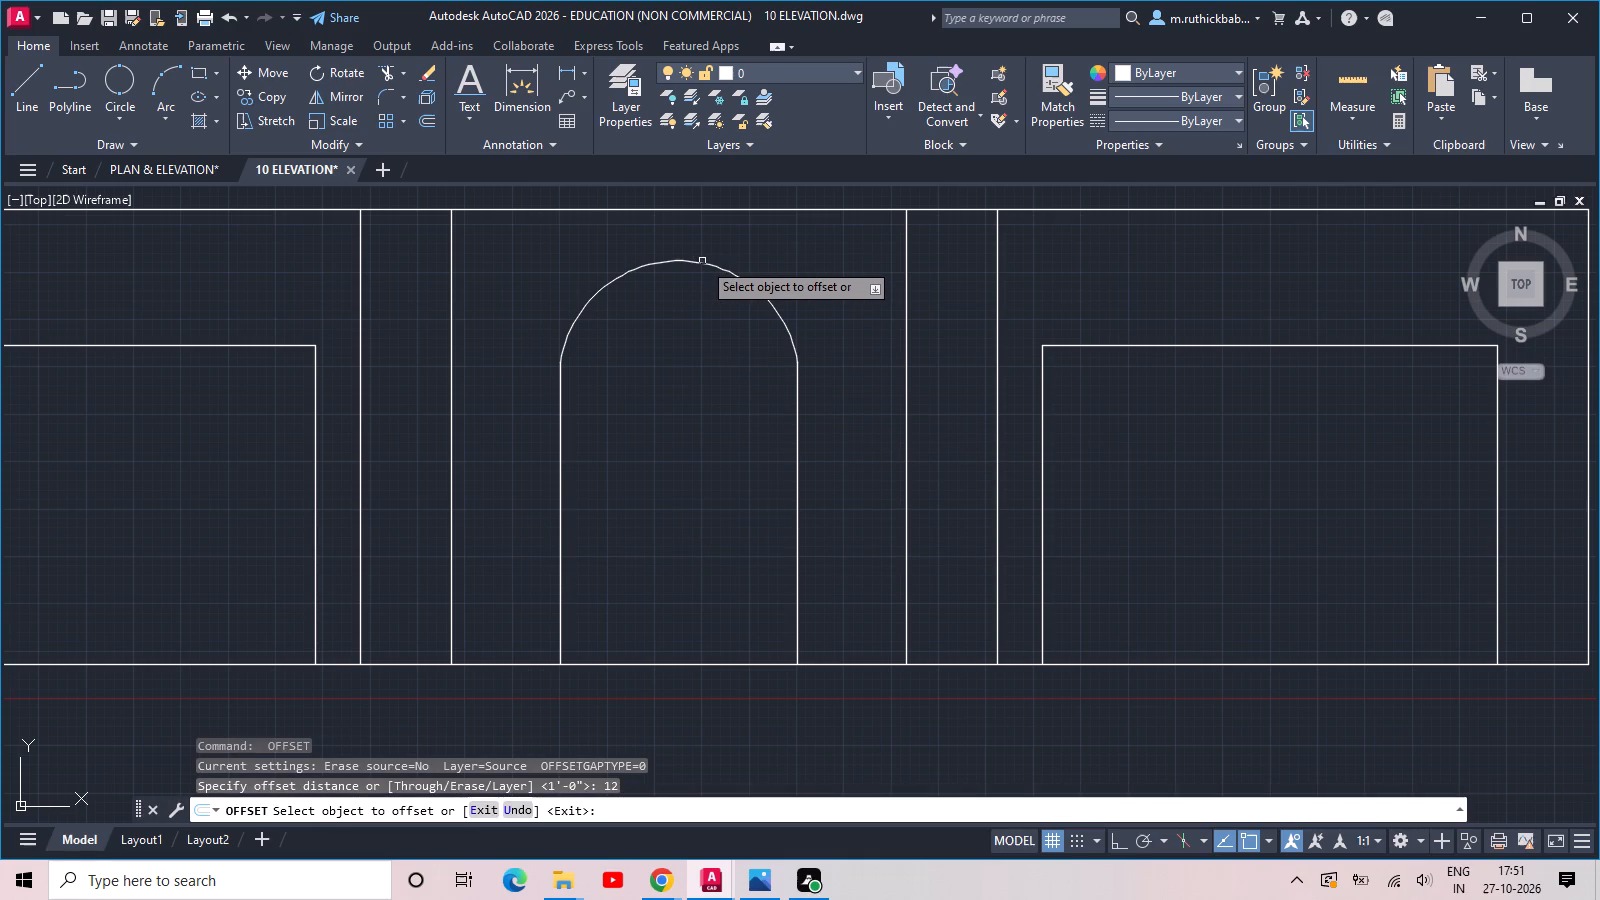
{"action": "left_click", "coordinate": [702, 261]}
{"action": "left_click", "coordinate": [694, 285]}
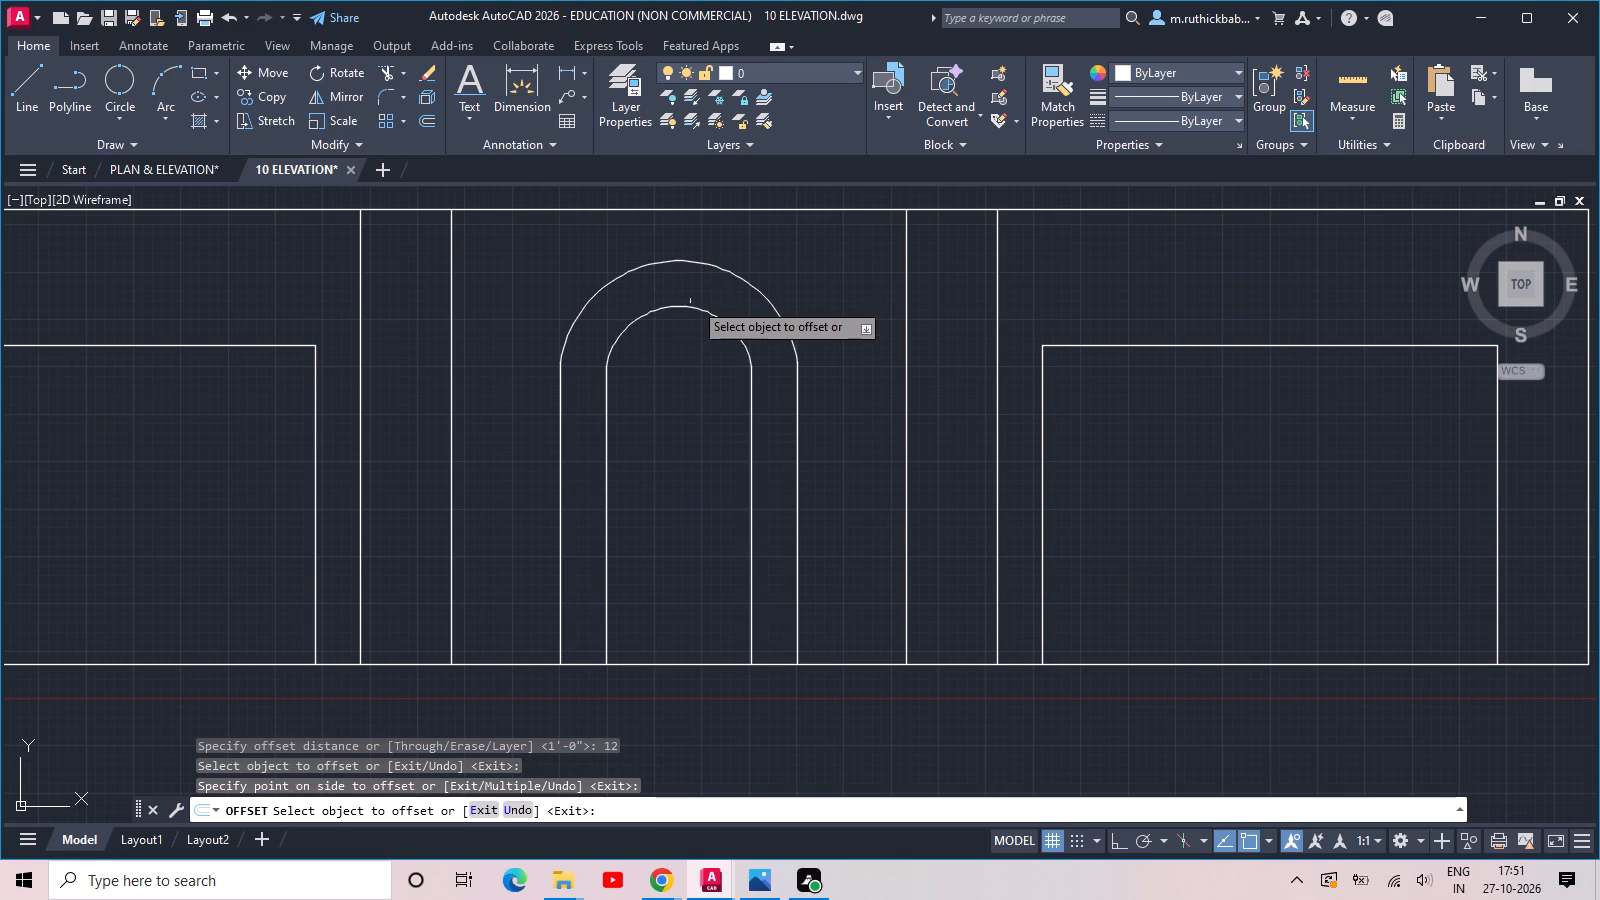
Offset the innermost door outline outward twice, by 9" and by 6", to form intermediate frame lines.
{"action": "left_click", "coordinate": [692, 310]}
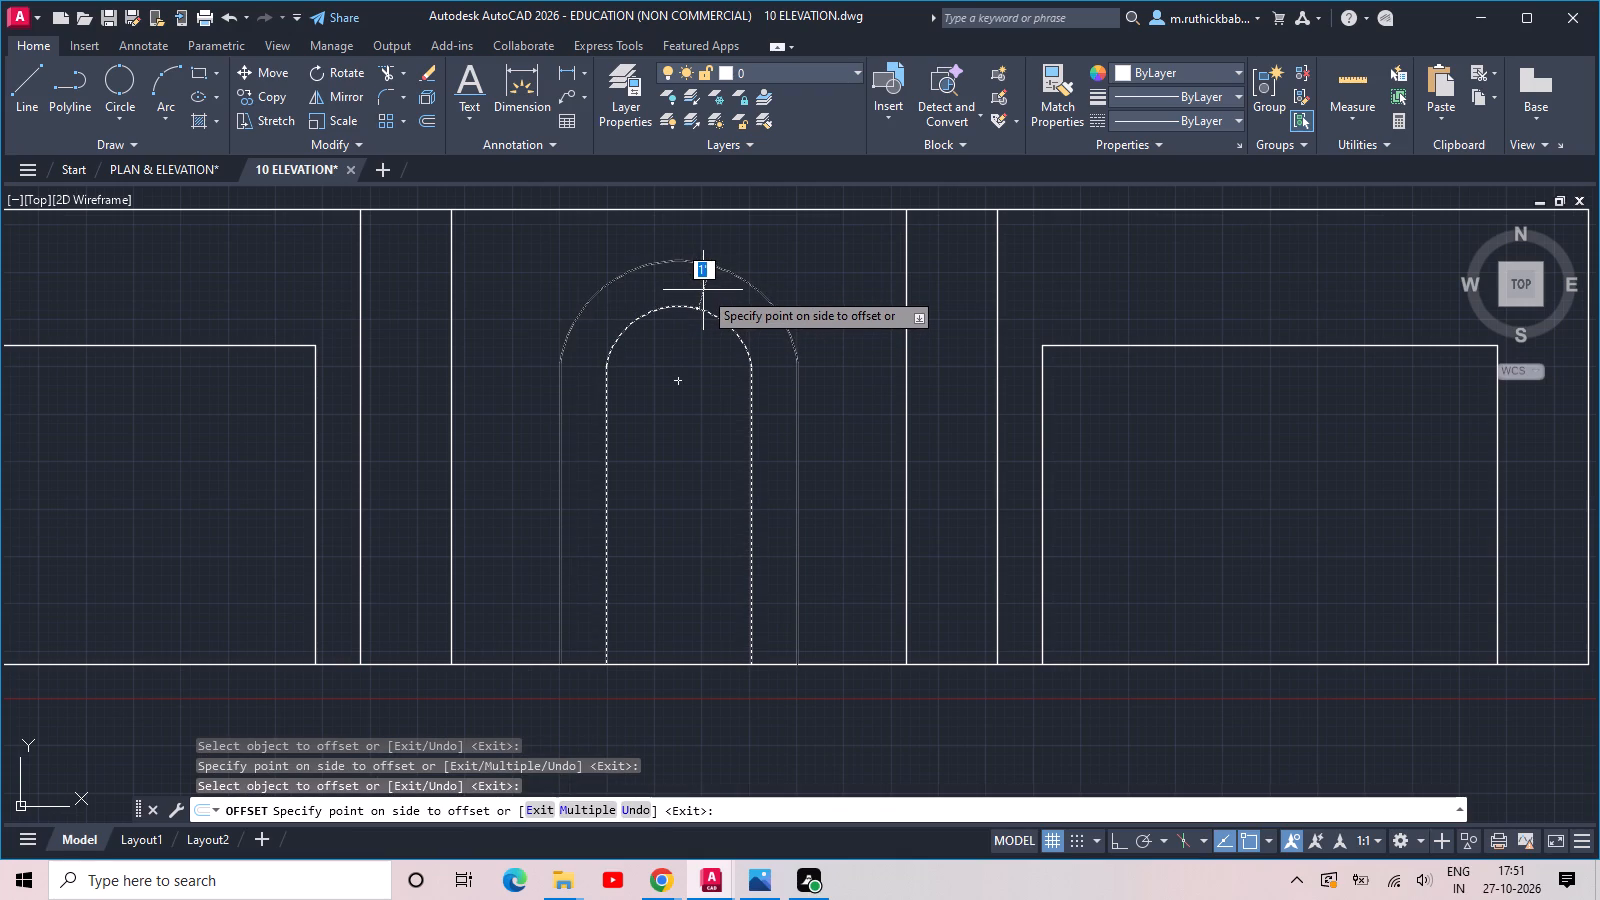
{"action": "type", "text": "9"}
{"action": "key", "text": "space"}
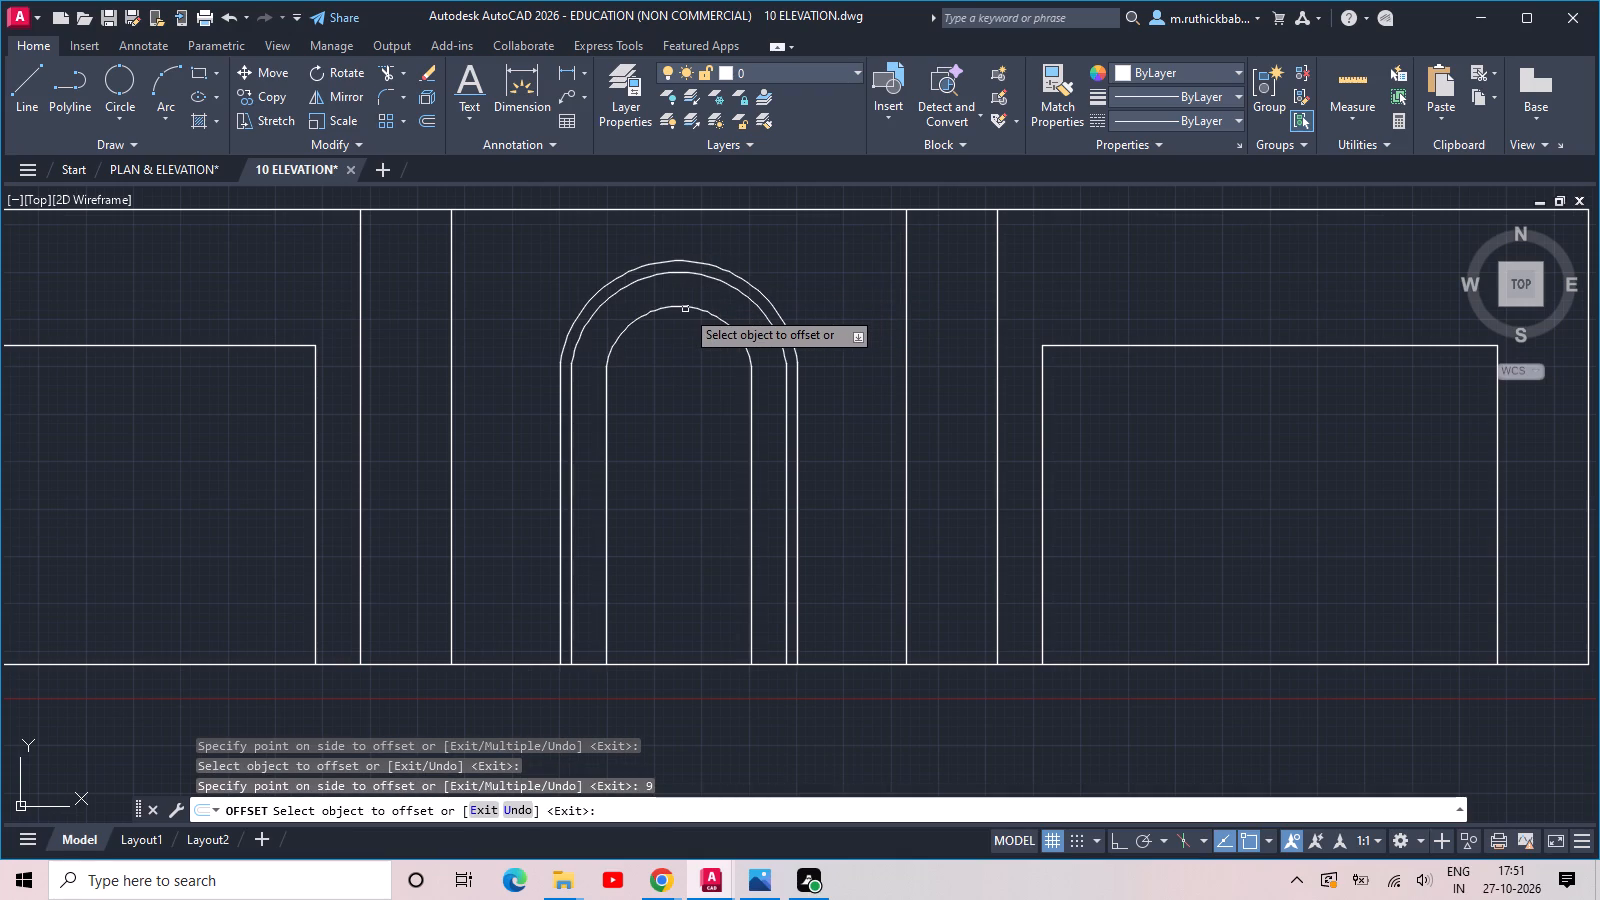
{"action": "left_click", "coordinate": [688, 307]}
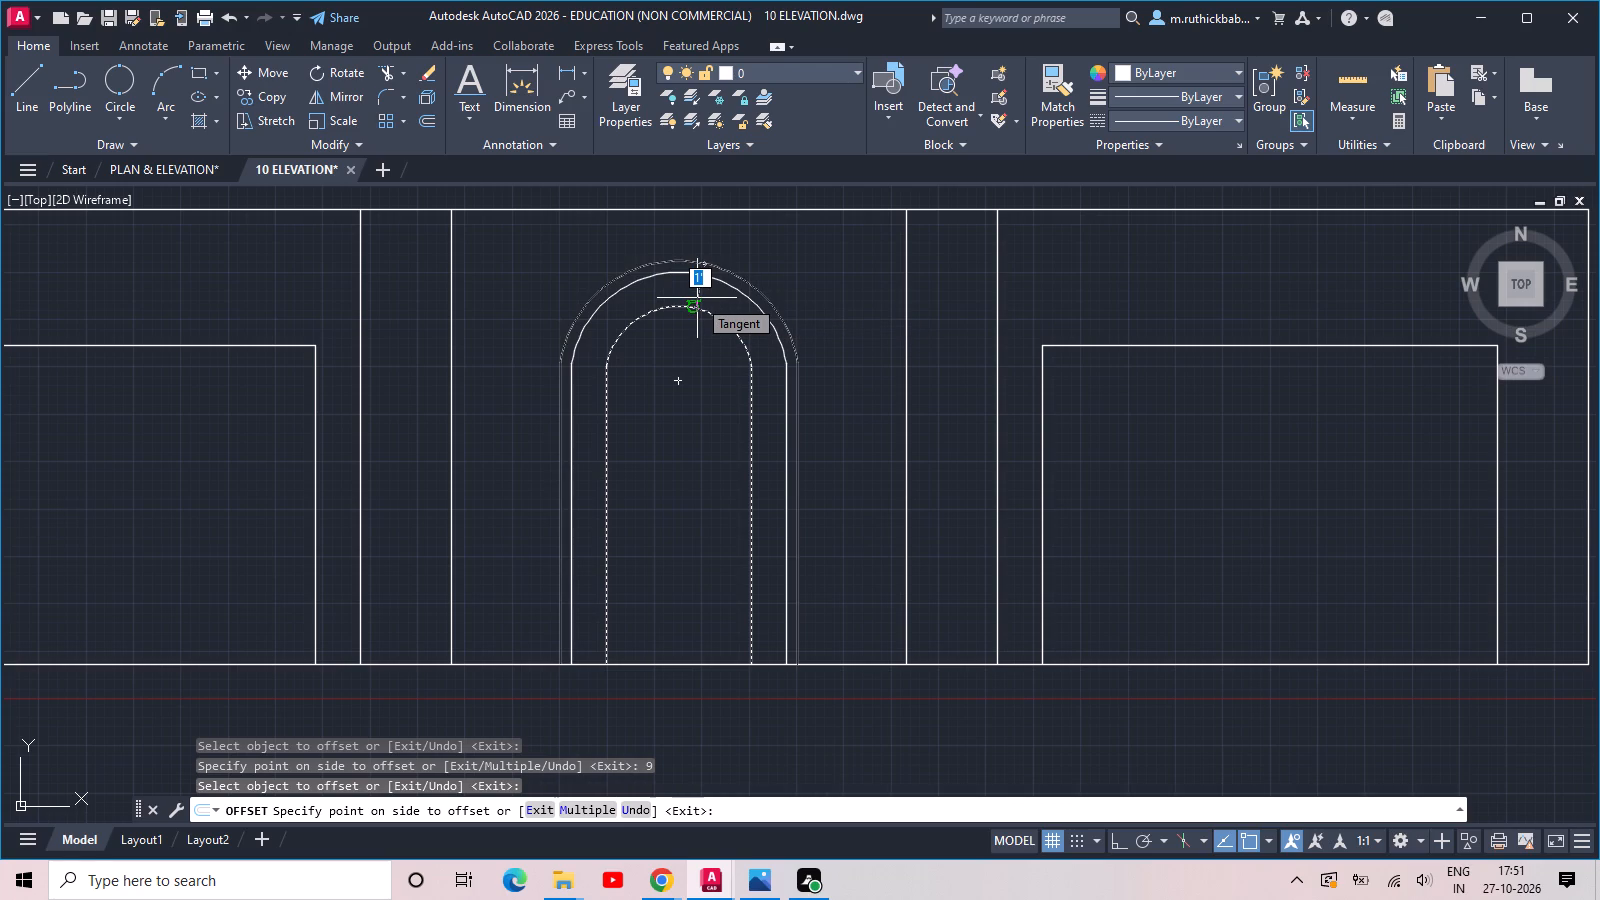
{"action": "type", "text": "6"}
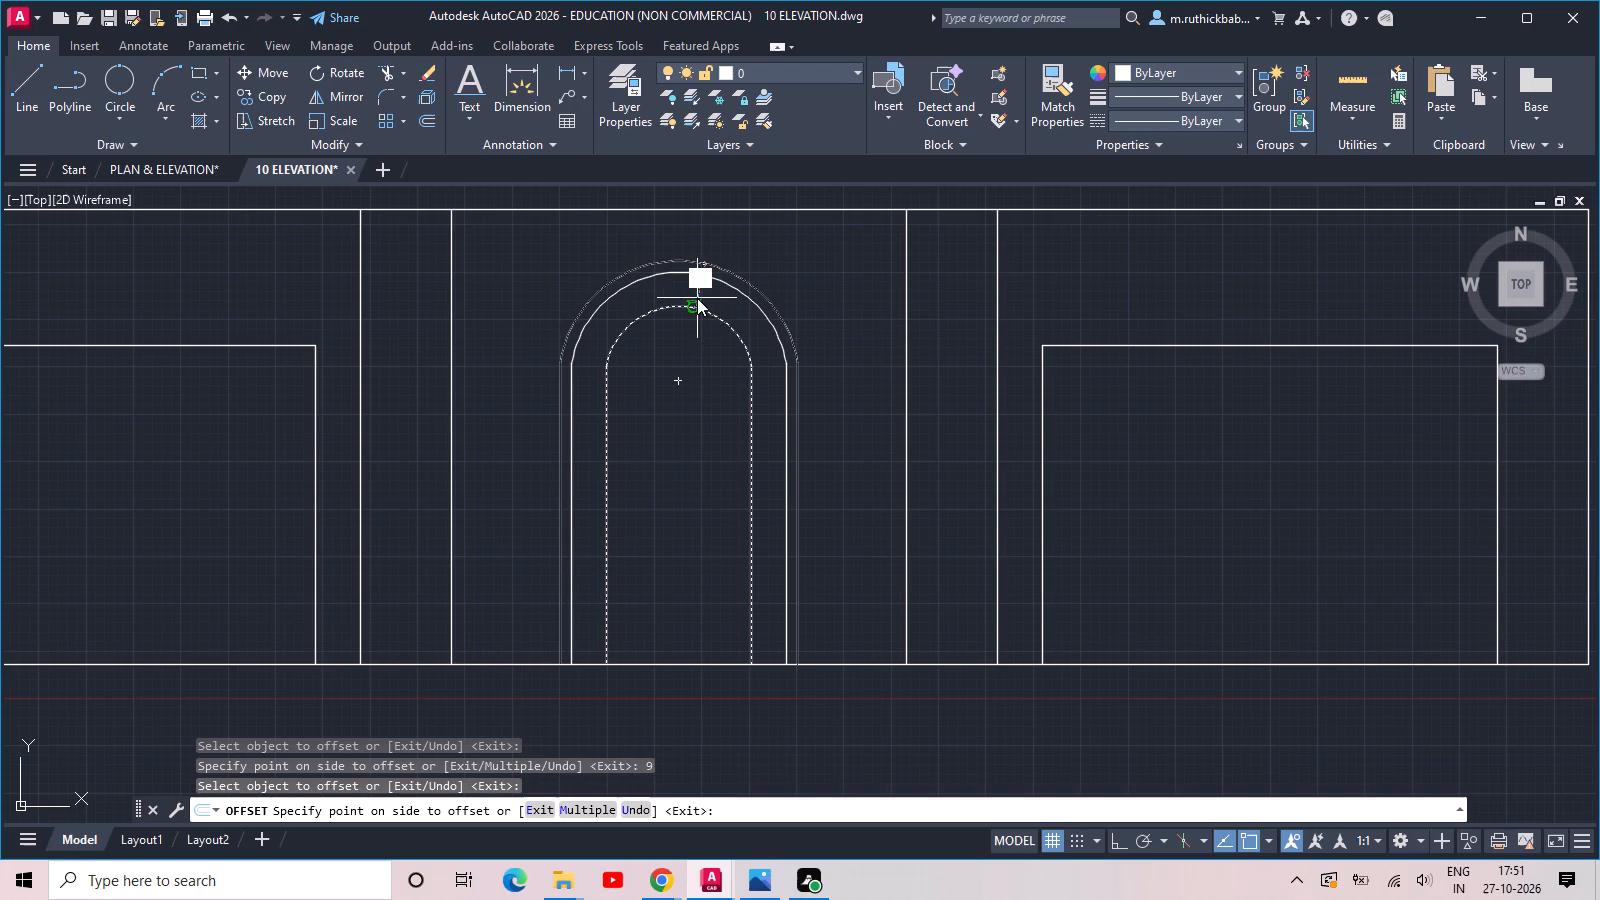
{"action": "key", "text": "space"}
{"action": "key", "text": "Escape"}
Draw a window rectangle about 9'-5" wide by 4'-8" high inside the lower part of the right-hand opening.
{"action": "scroll", "coordinate": [695, 309], "scroll_direction": "down", "scroll_amount": 2}
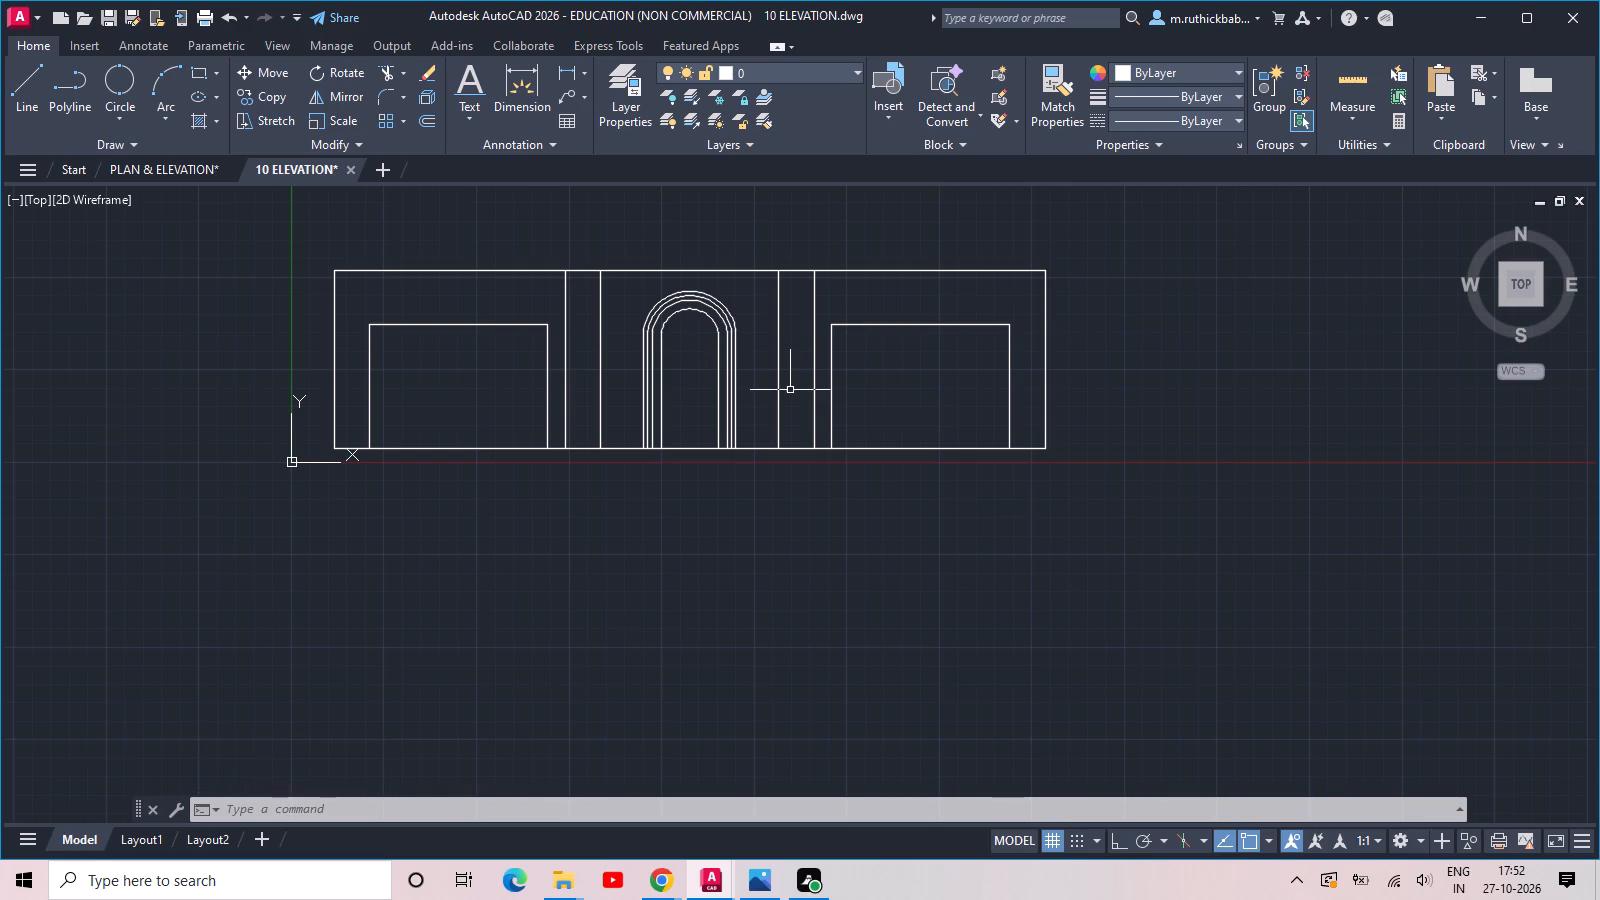
{"action": "type", "text": "REC"}
{"action": "key", "text": "space"}
{"action": "scroll", "coordinate": [869, 319], "scroll_direction": "up", "scroll_amount": 2}
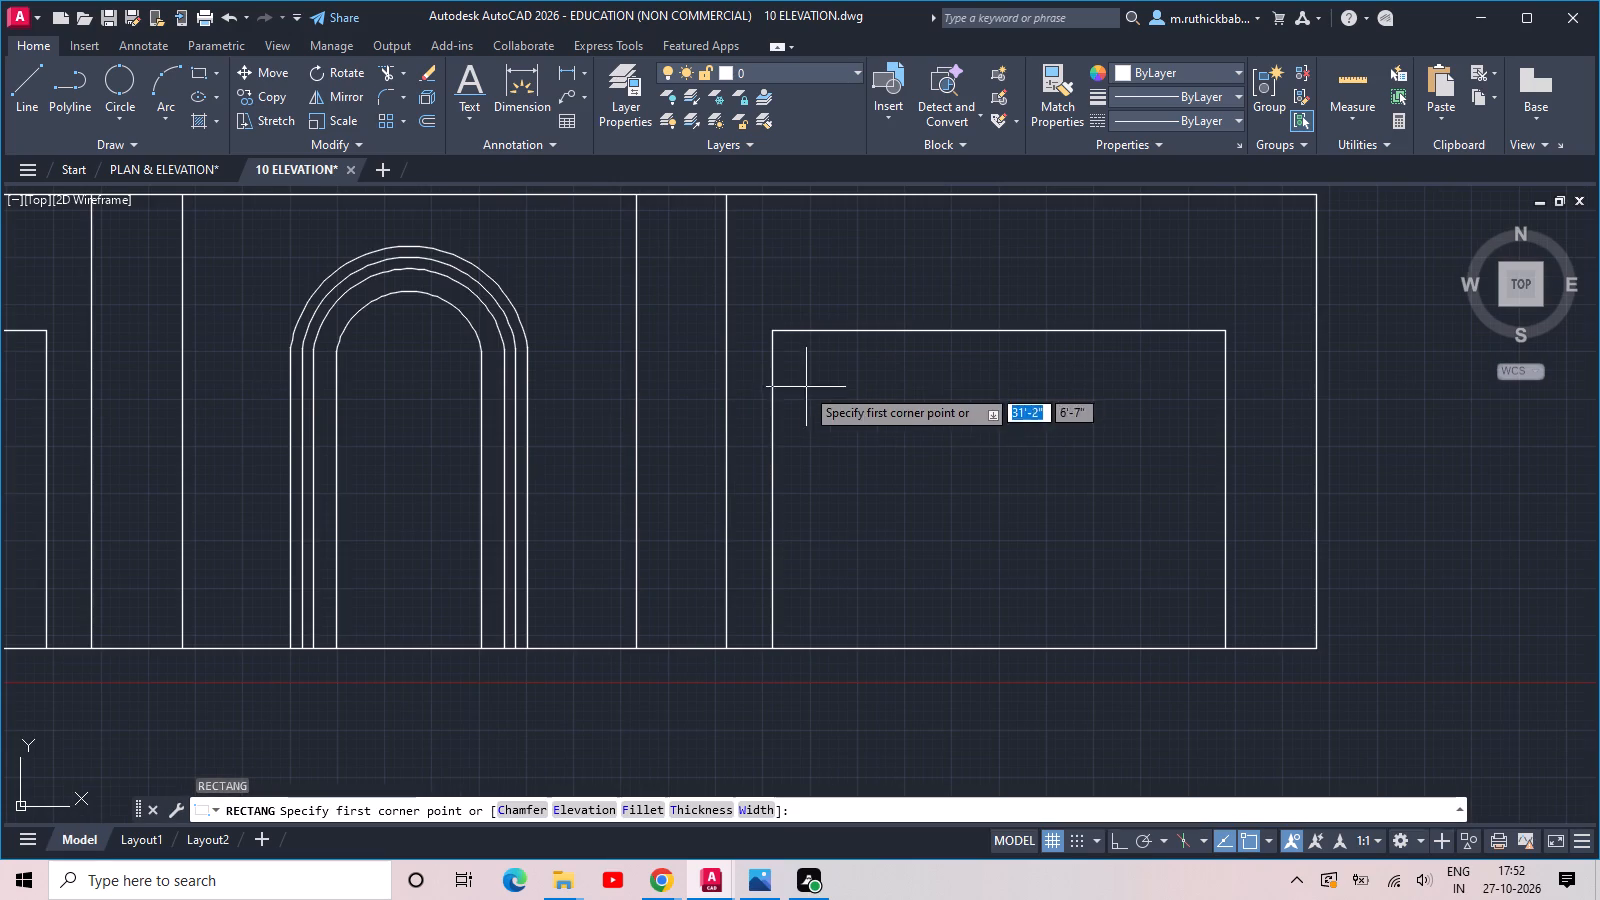
{"action": "left_click", "coordinate": [786, 420]}
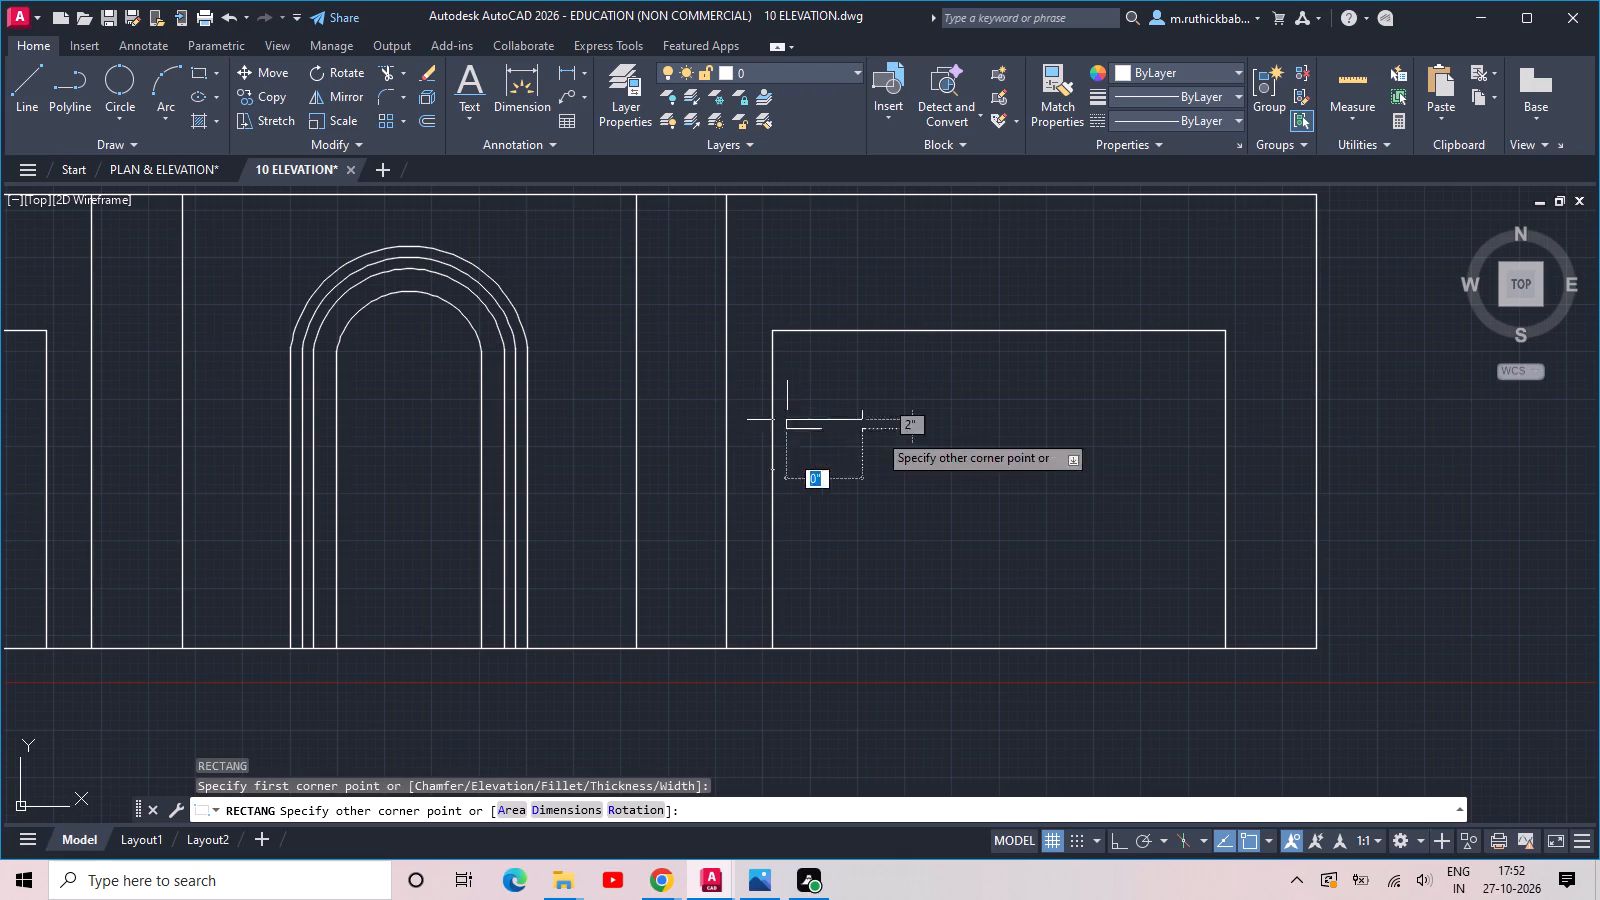
{"action": "left_click", "coordinate": [1214, 633]}
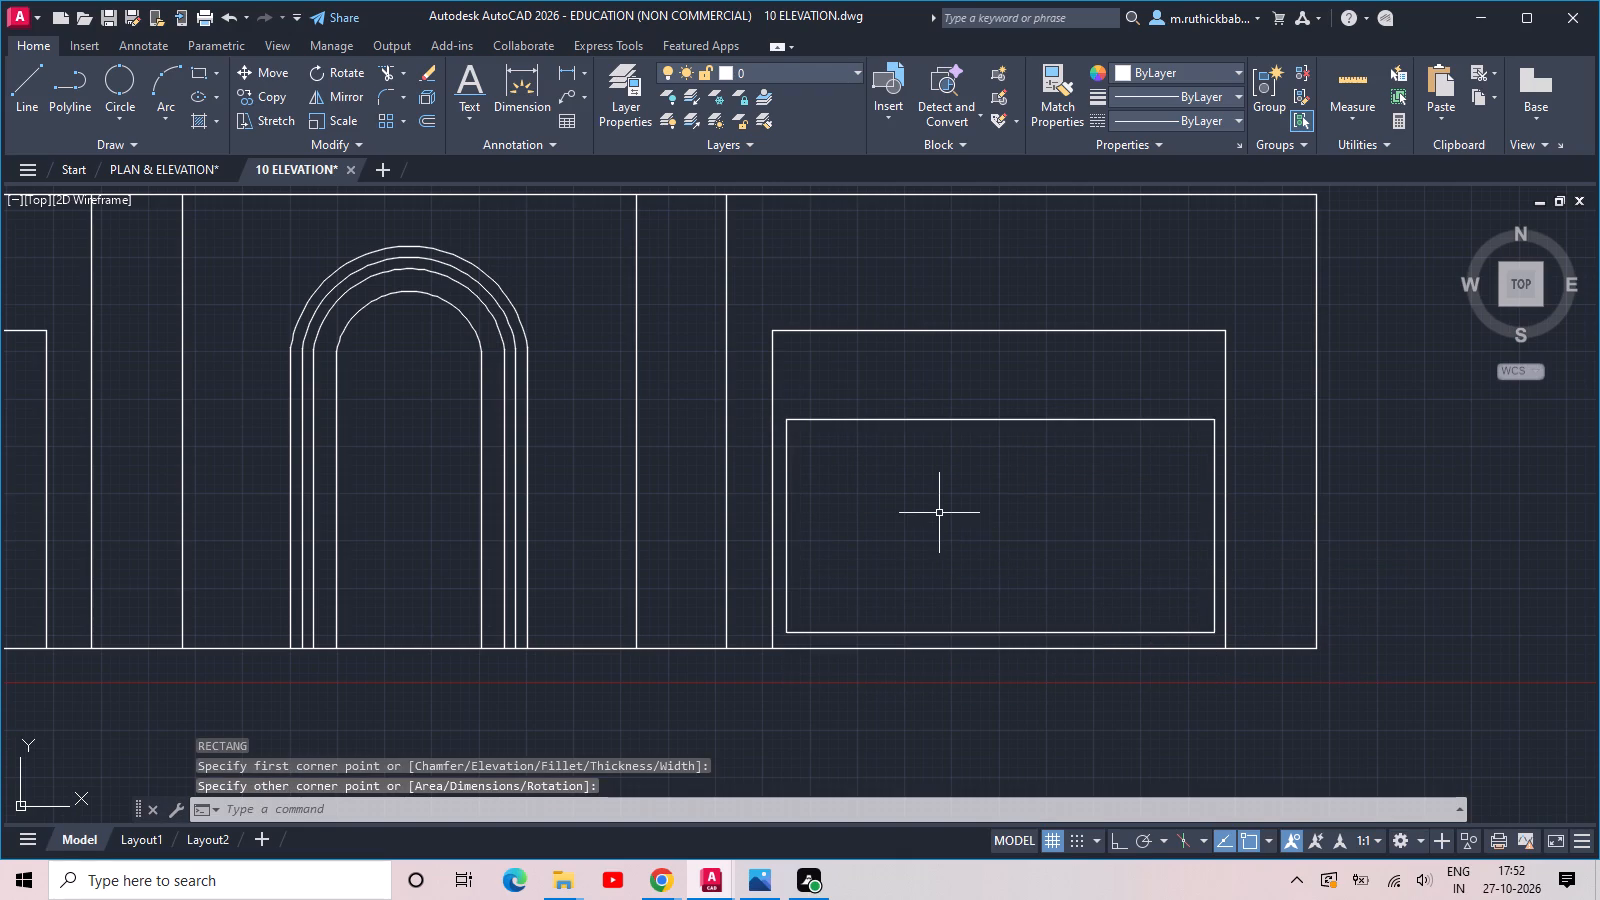
Divide the window rectangle into four equal panes with vertical and horizontal lines between its side midpoints.
{"action": "type", "text": "L"}
{"action": "key", "text": "space"}
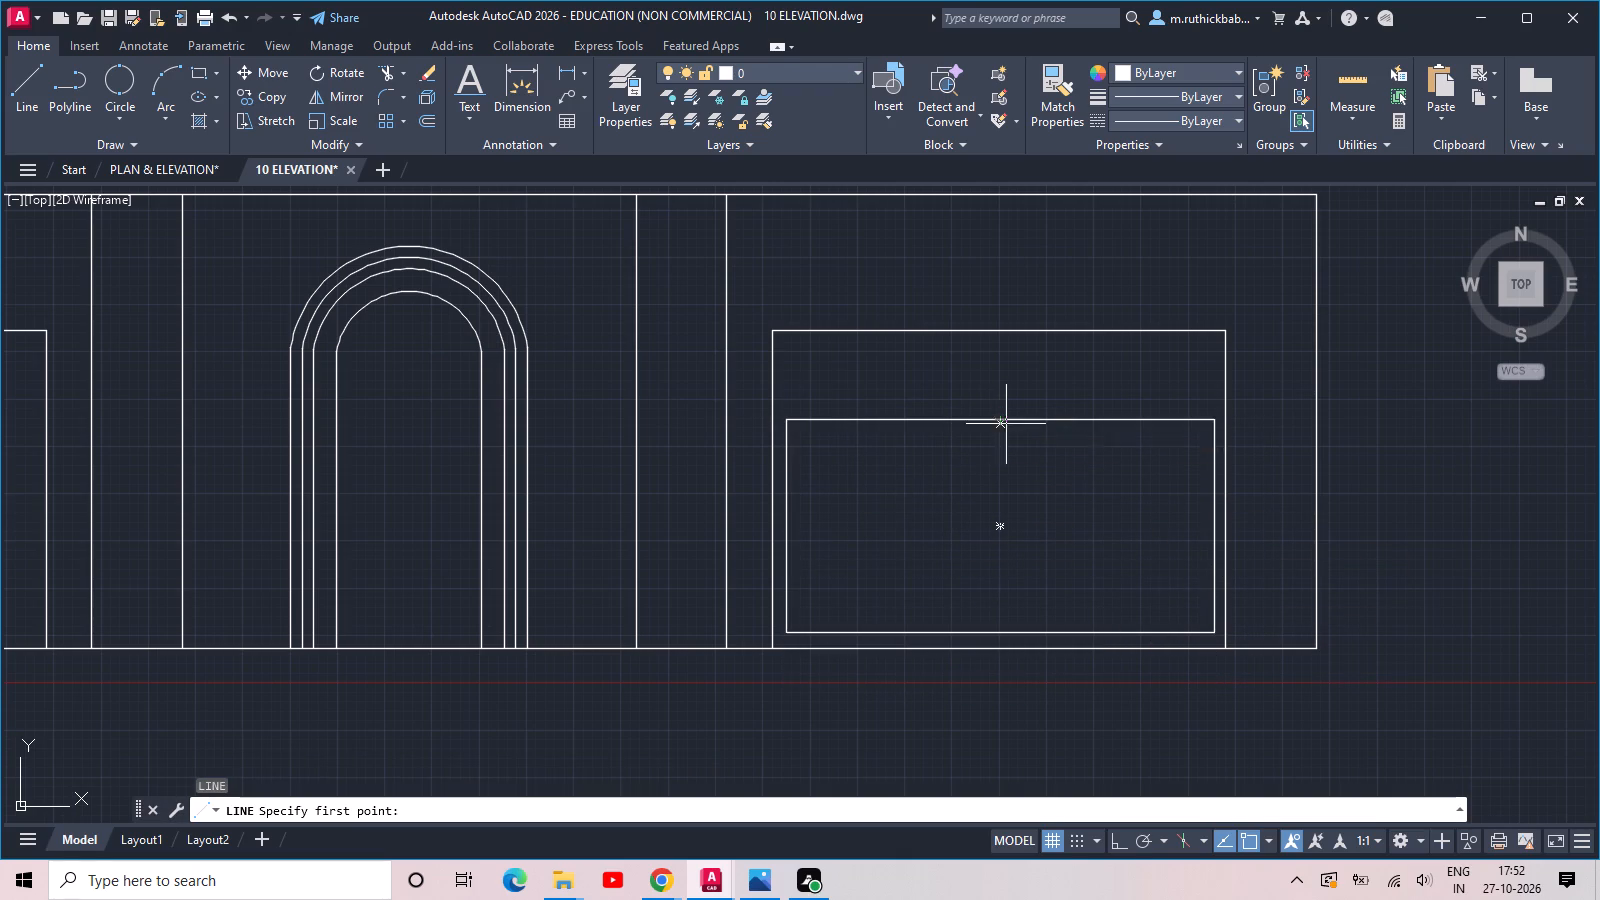
{"action": "left_click", "coordinate": [1006, 424]}
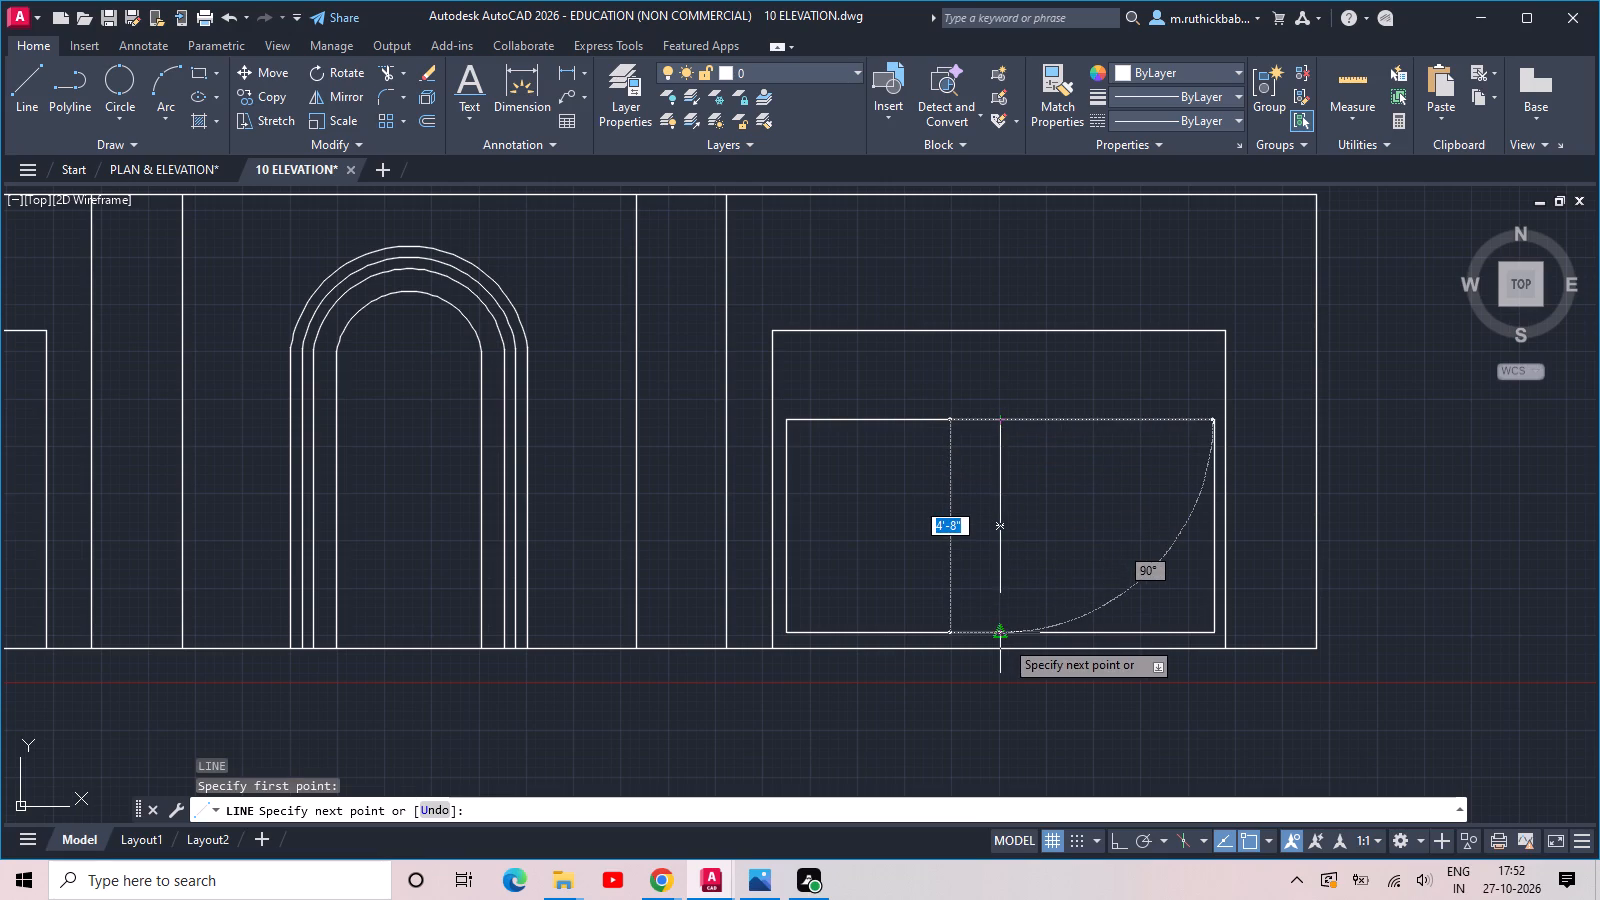
{"action": "left_click", "coordinate": [1004, 639]}
{"action": "key", "text": "space"}
{"action": "key", "text": "space"}
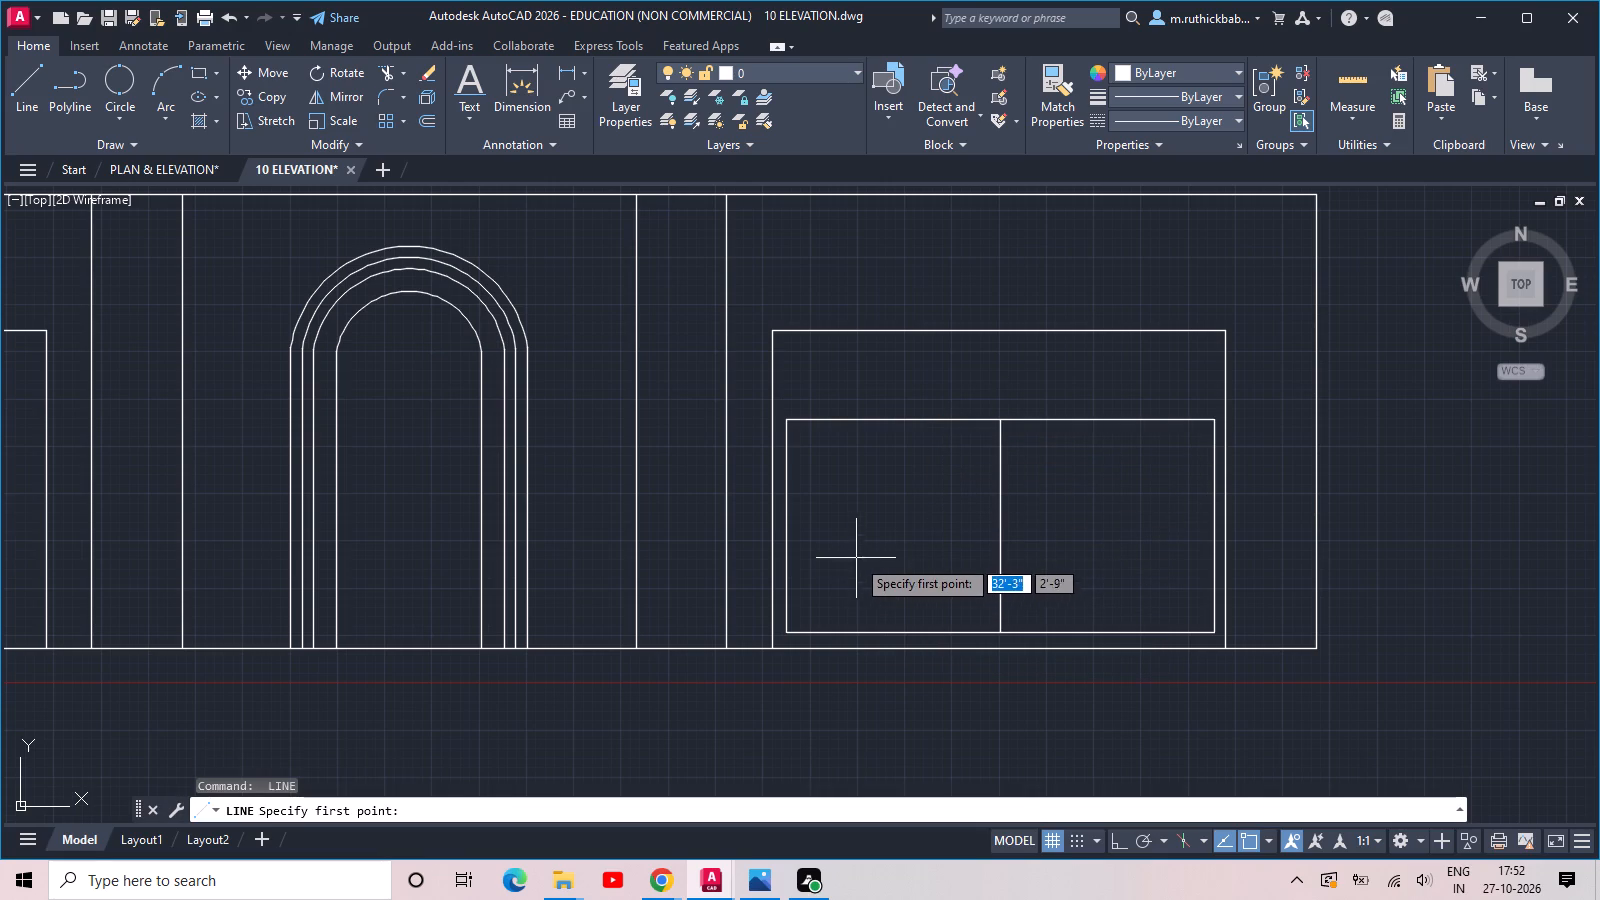
{"action": "left_click", "coordinate": [789, 524]}
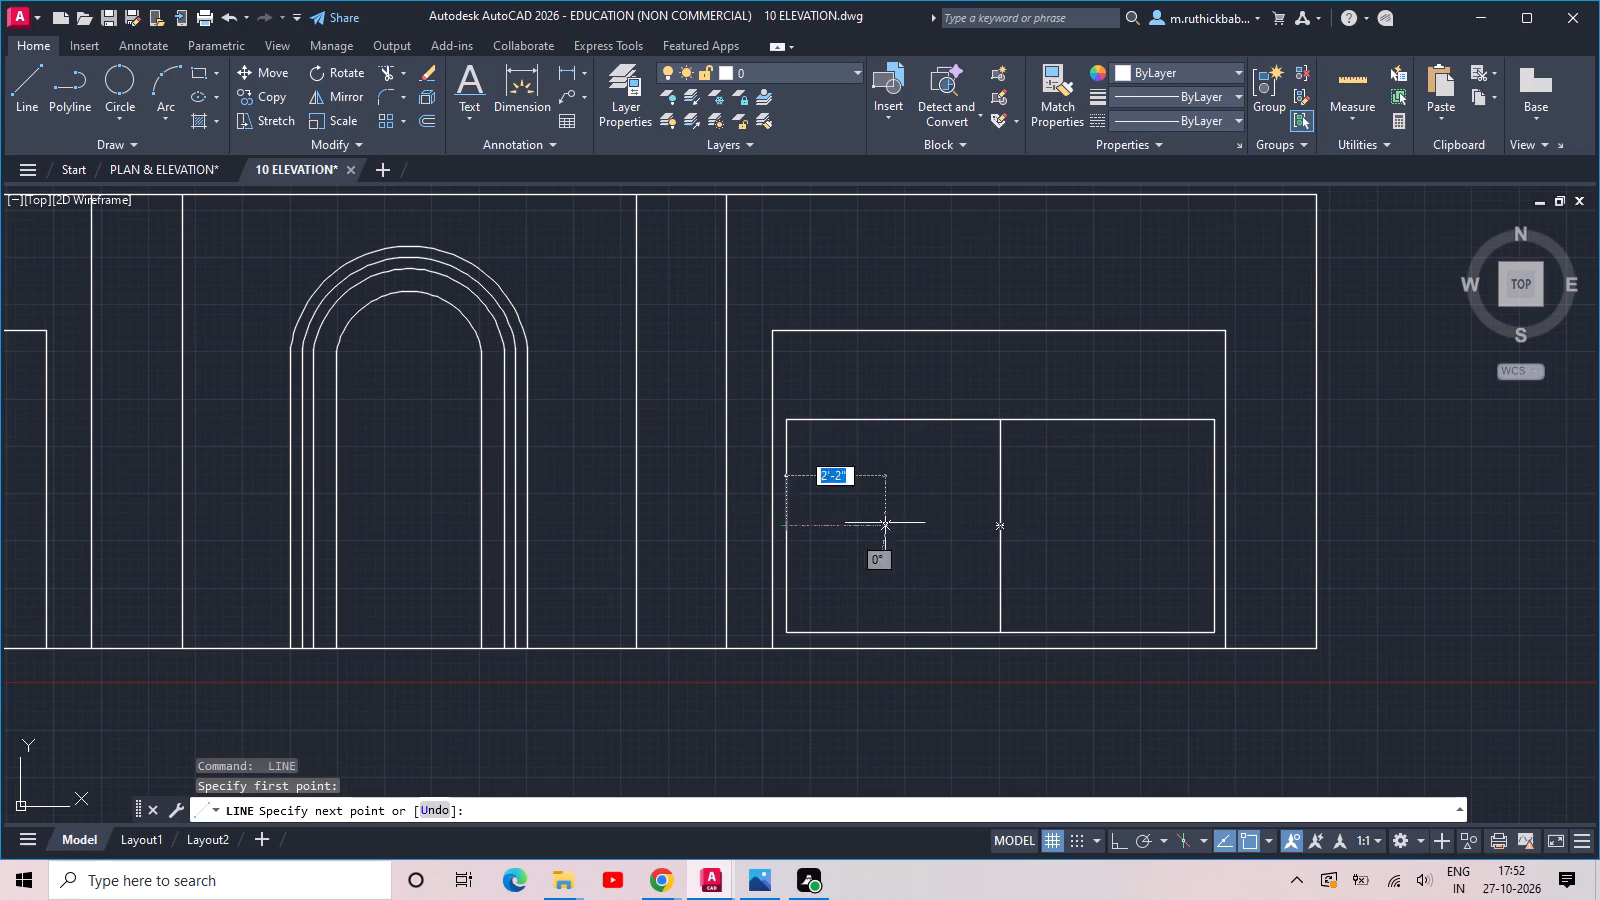
{"action": "left_click", "coordinate": [1214, 531]}
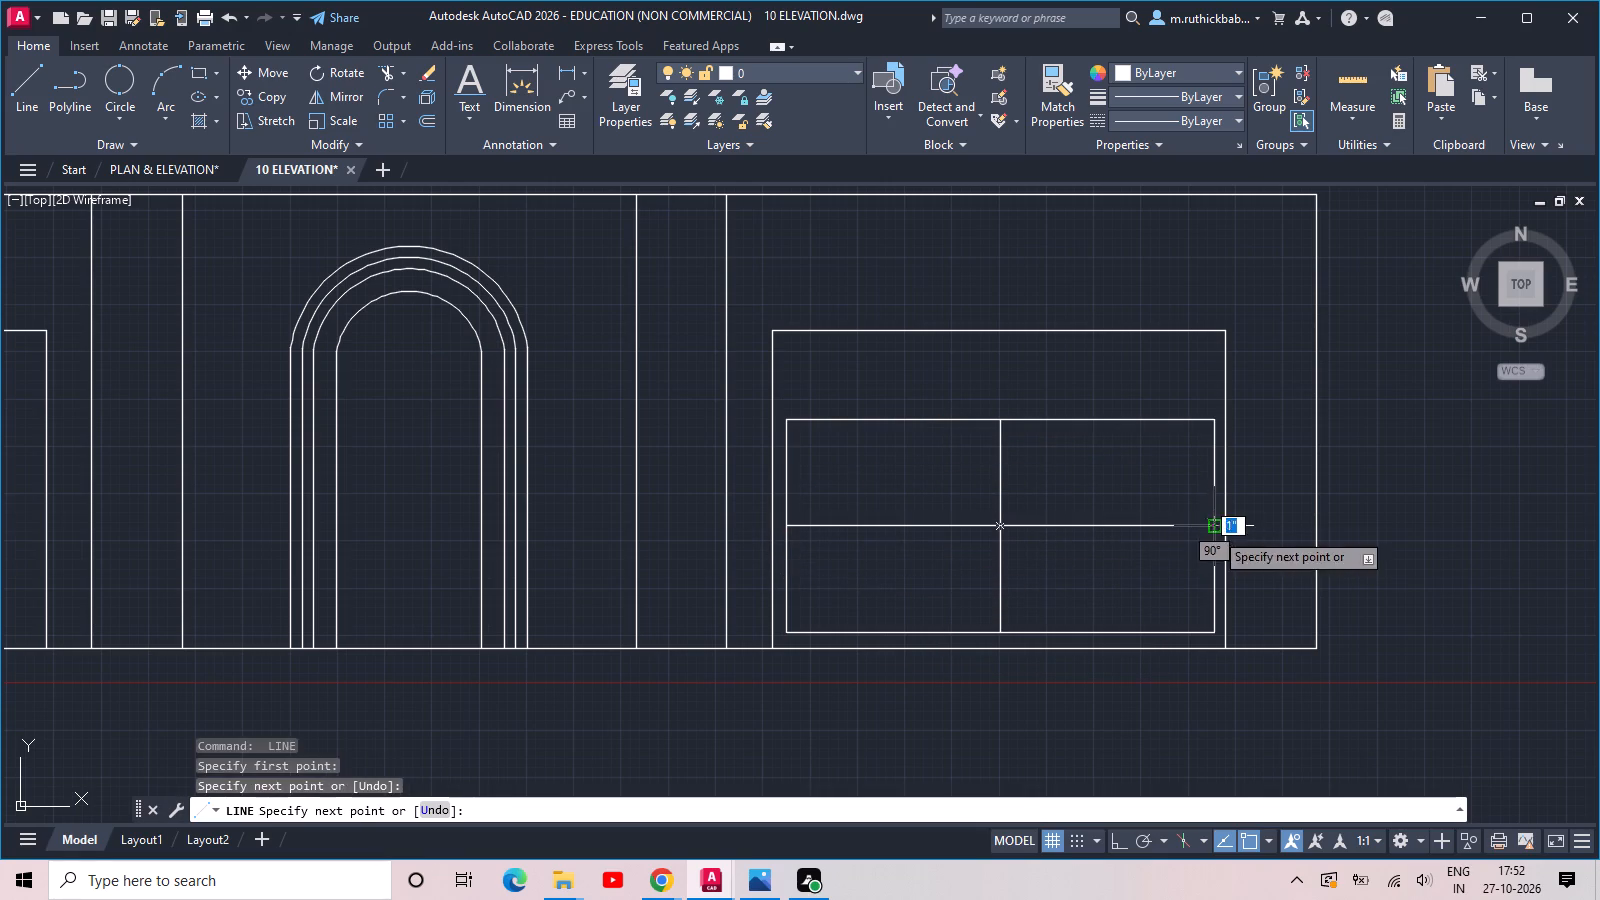
{"action": "key", "text": "space"}
Copy the four-pane window to the left-hand opening, using the openings' lower-right corners as base and destination points.
{"action": "left_click", "coordinate": [1193, 378]}
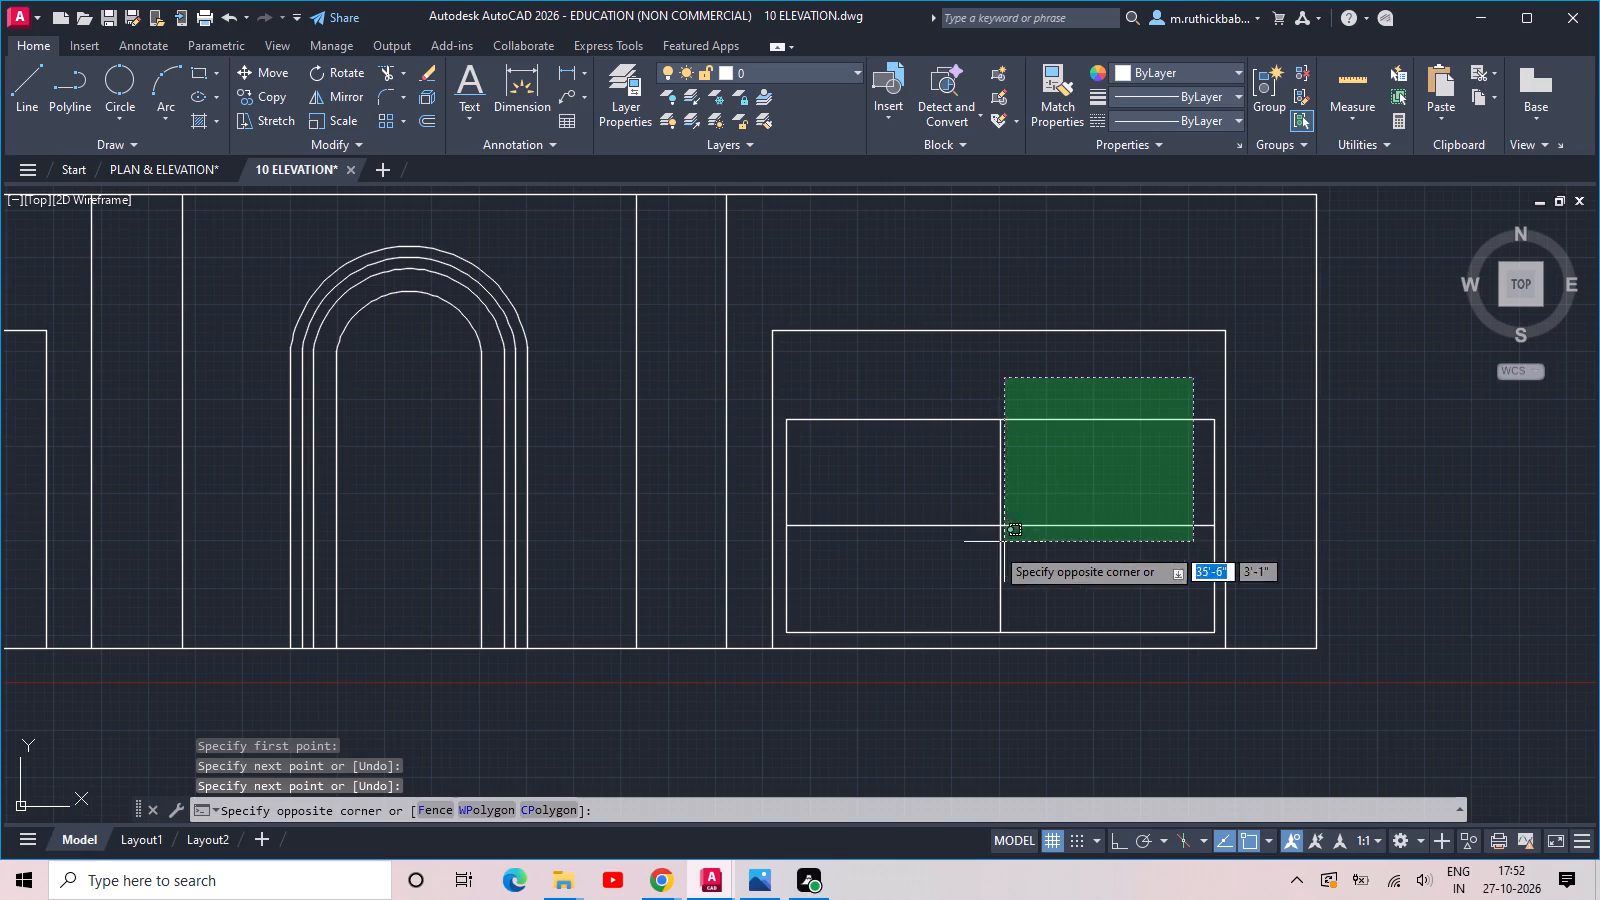
{"action": "left_click", "coordinate": [913, 585]}
{"action": "type", "text": "CO"}
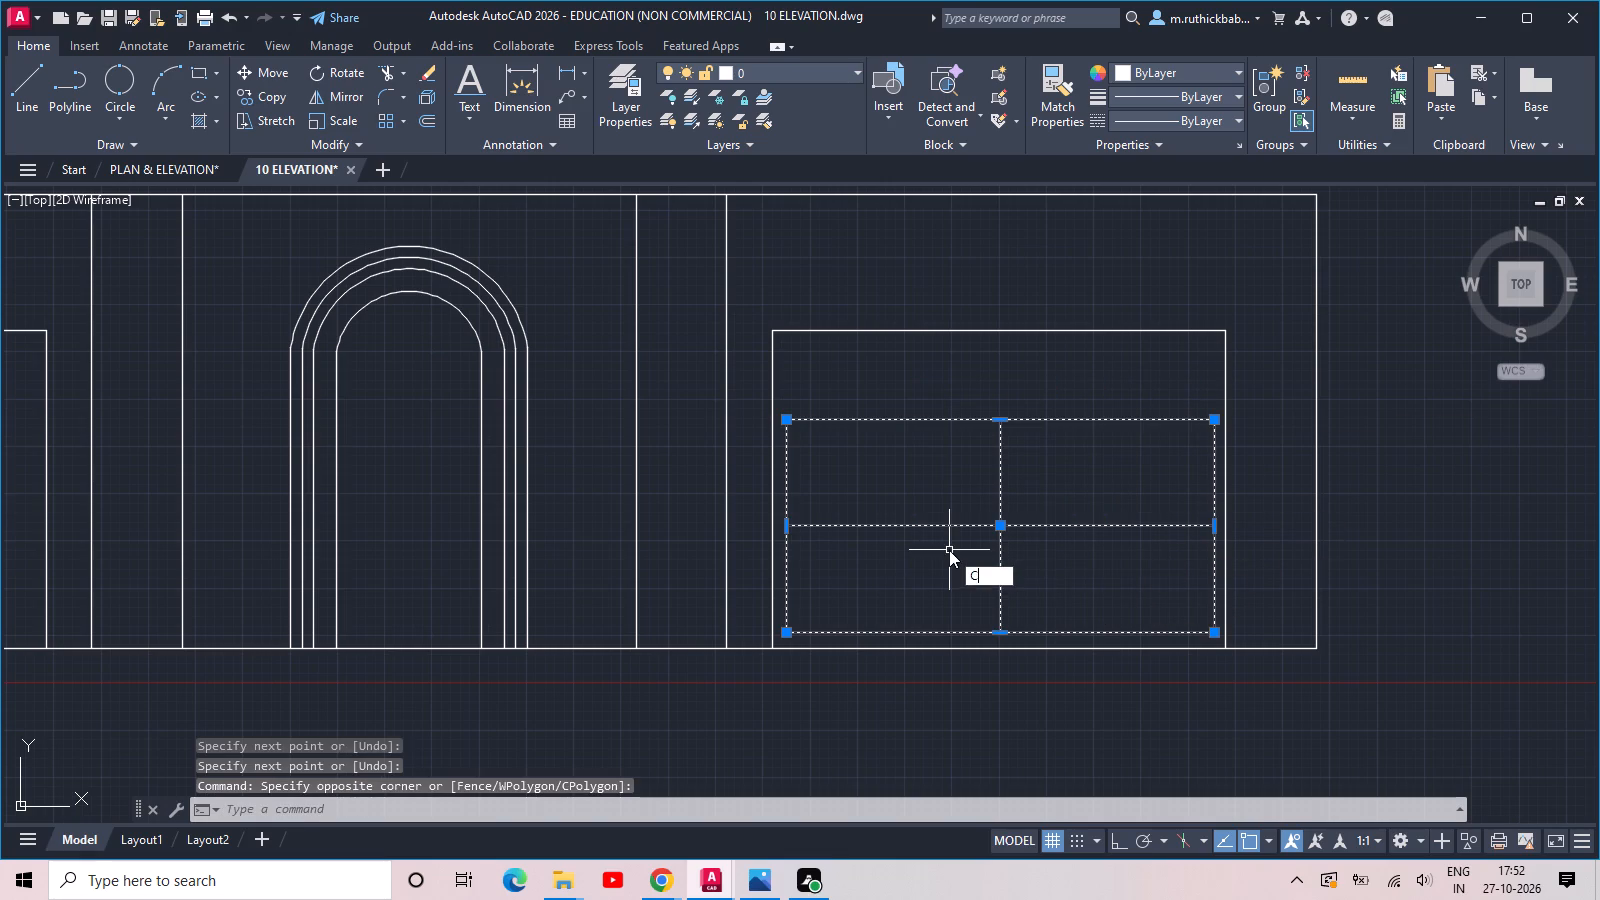
{"action": "key", "text": "space"}
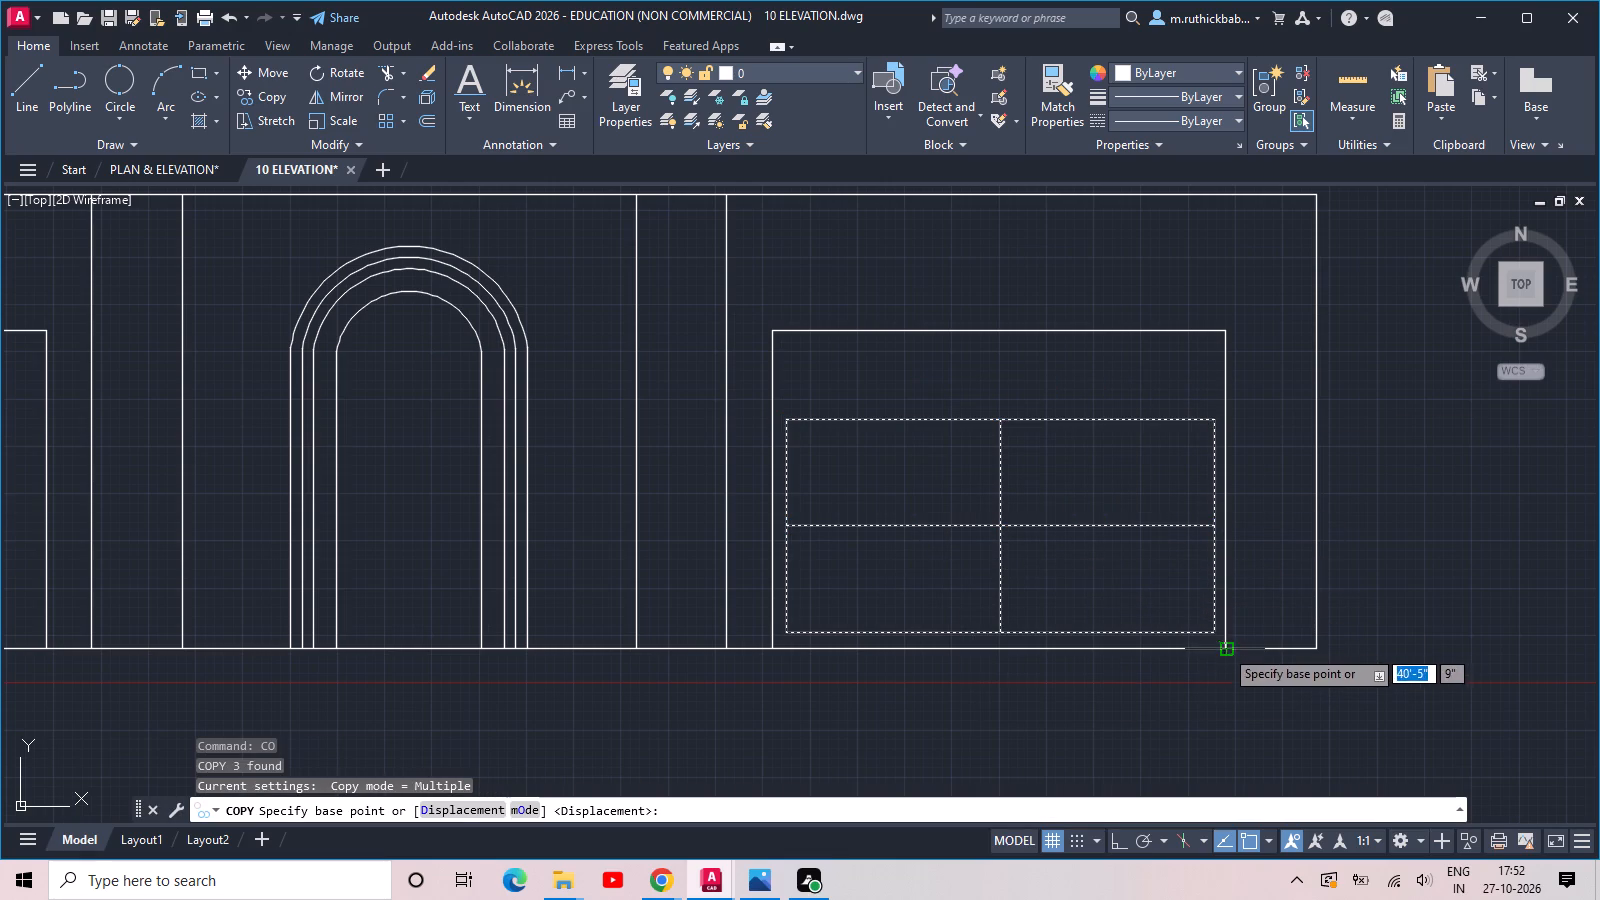
{"action": "left_click", "coordinate": [1224, 648]}
{"action": "middle_click_drag", "start_coordinate": [1087, 619], "coordinate": [1502, 510]}
{"action": "scroll", "coordinate": [1433, 499], "scroll_direction": "down", "scroll_amount": 1}
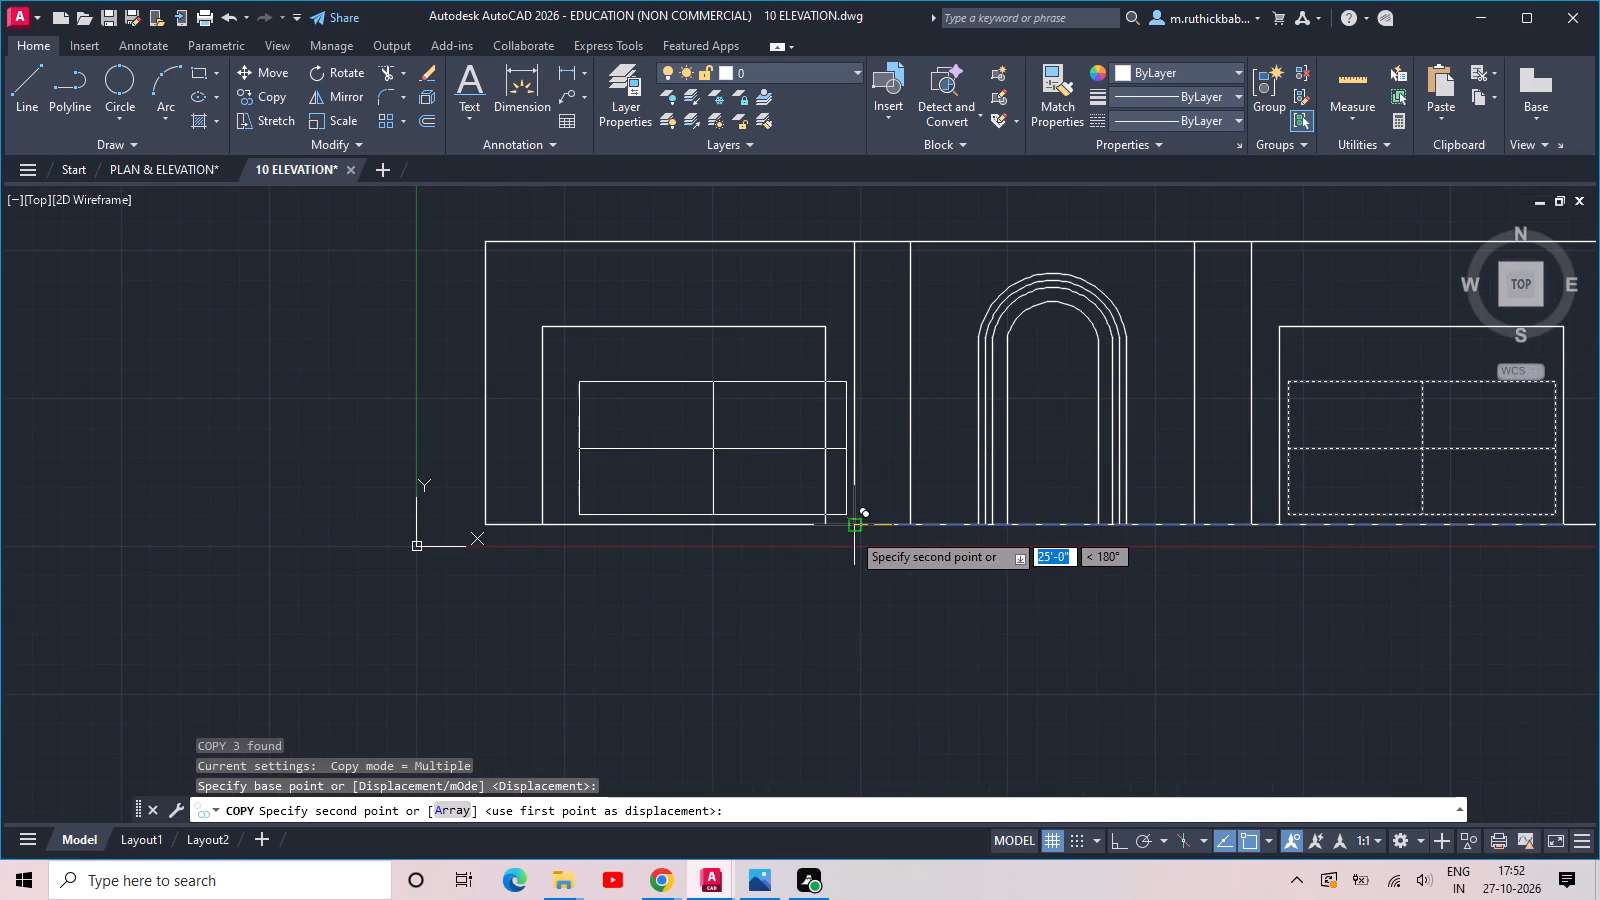
{"action": "left_click", "coordinate": [831, 529]}
{"action": "key", "text": "Escape"}
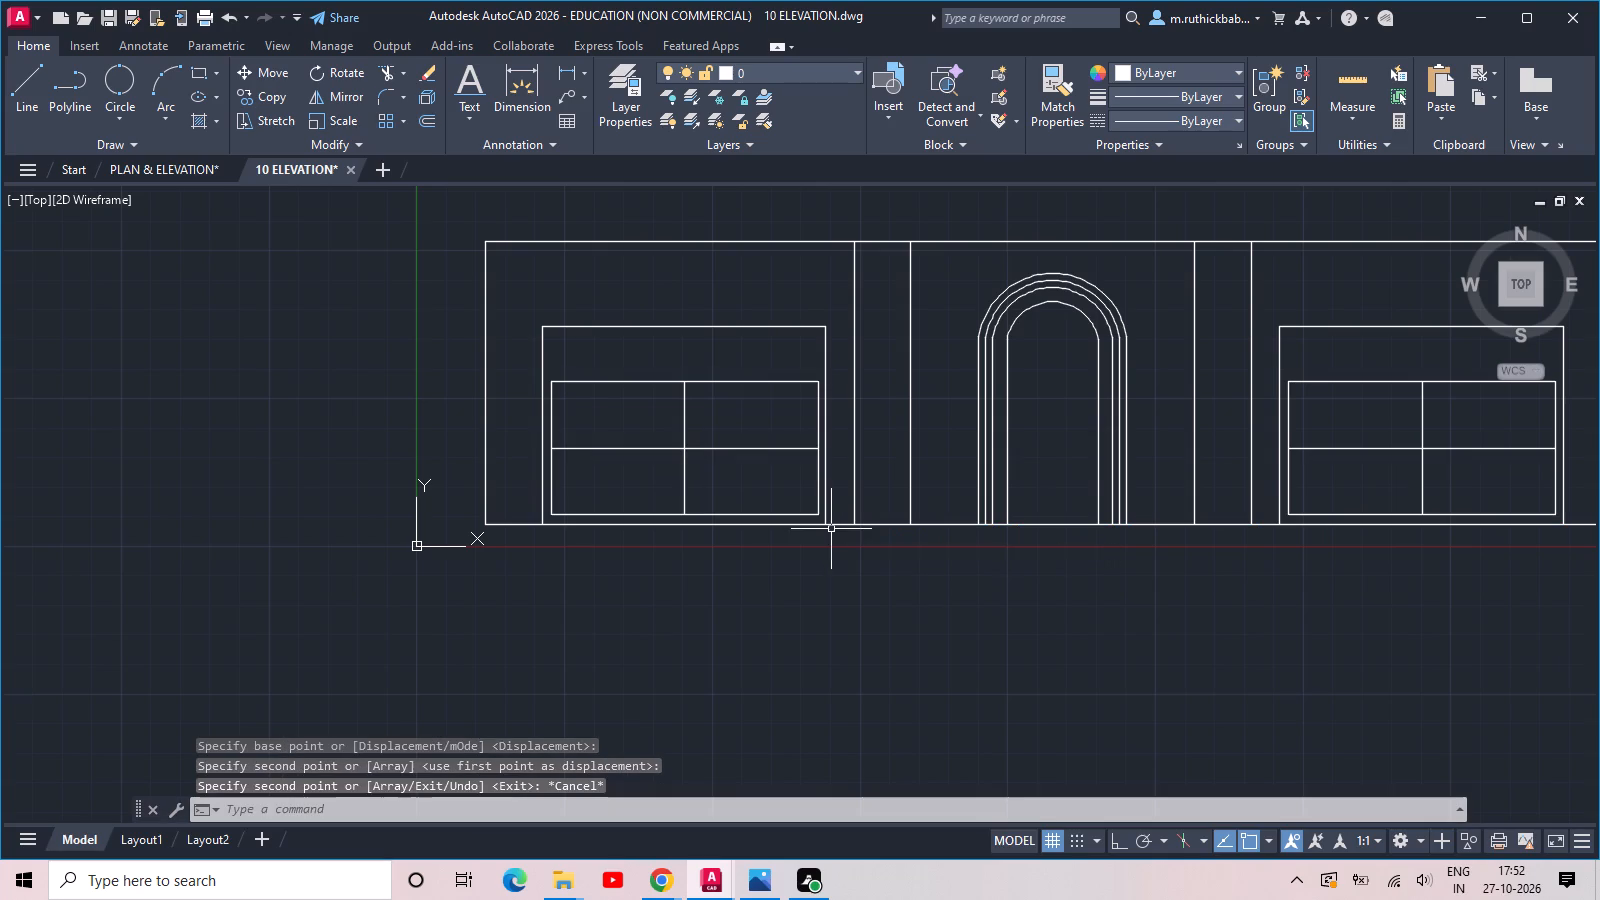
Draw a horizontal transom line across the innermost door outline, just below where the arch begins.
{"action": "middle_click", "coordinate": [795, 399]}
{"action": "scroll", "coordinate": [792, 399], "scroll_direction": "down", "scroll_amount": 1}
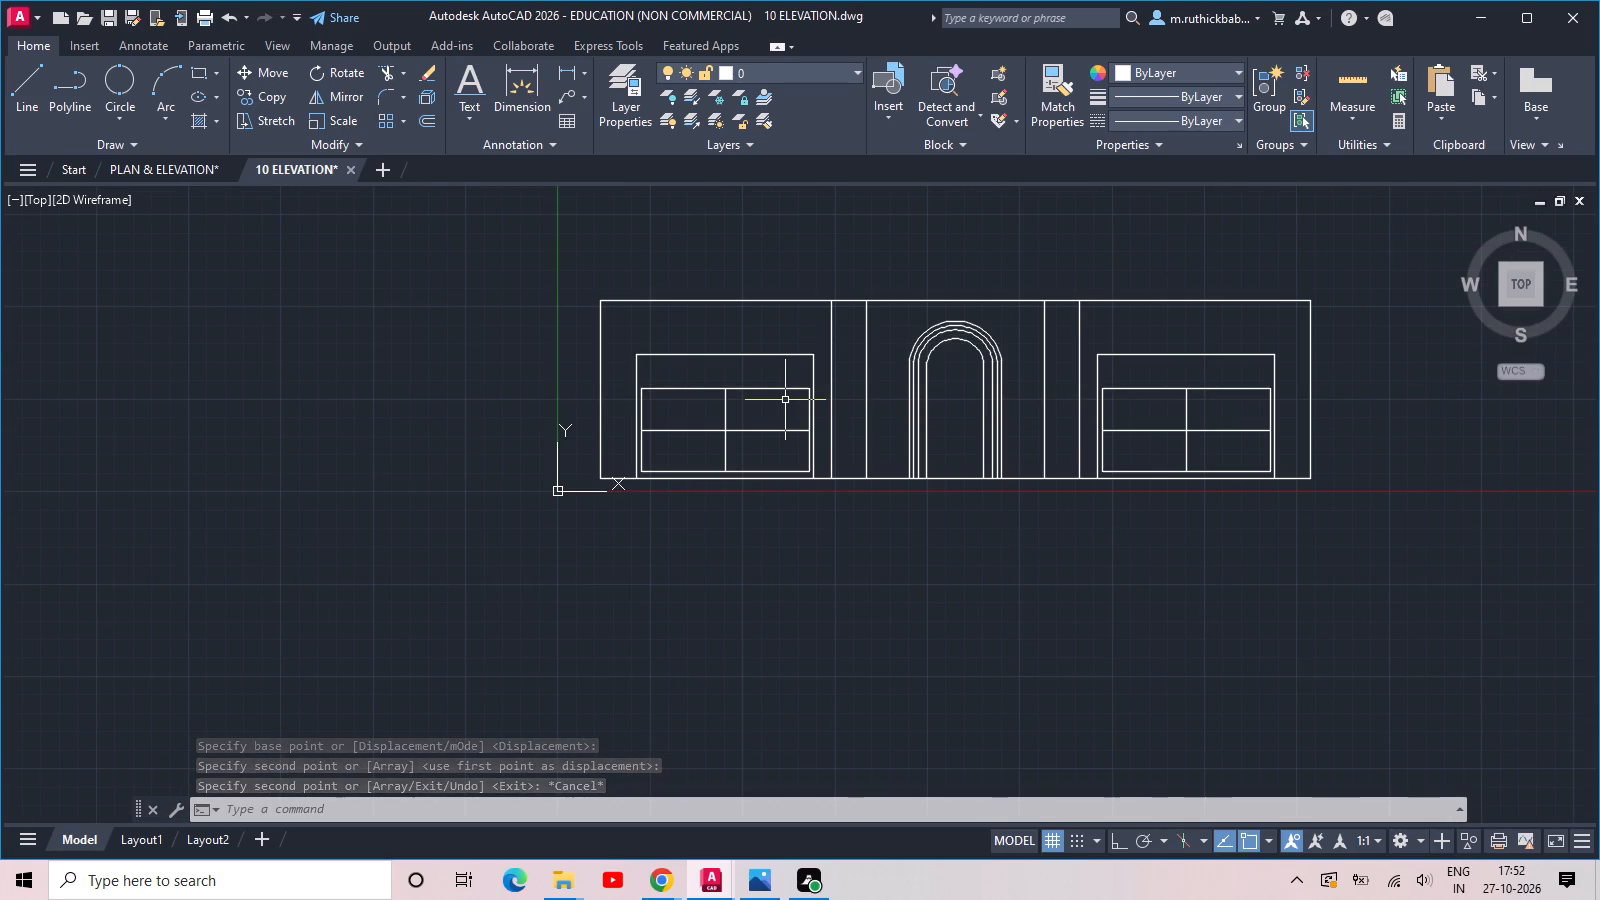
{"action": "scroll", "coordinate": [959, 375], "scroll_direction": "up", "scroll_amount": 3}
{"action": "key", "text": "l"}
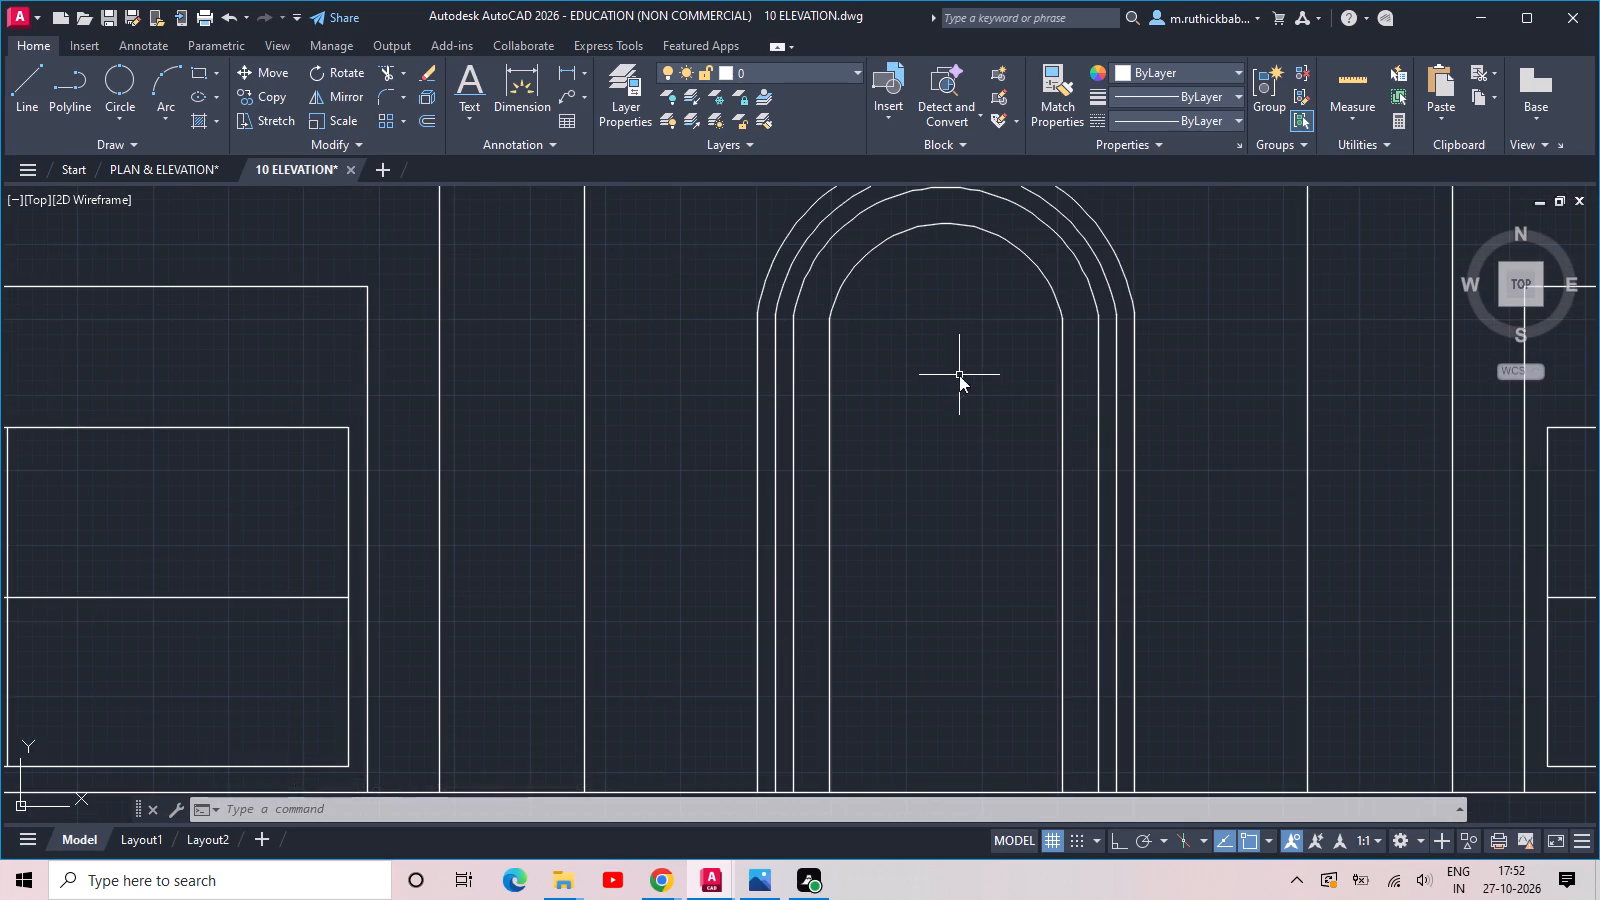
{"action": "key", "text": "space"}
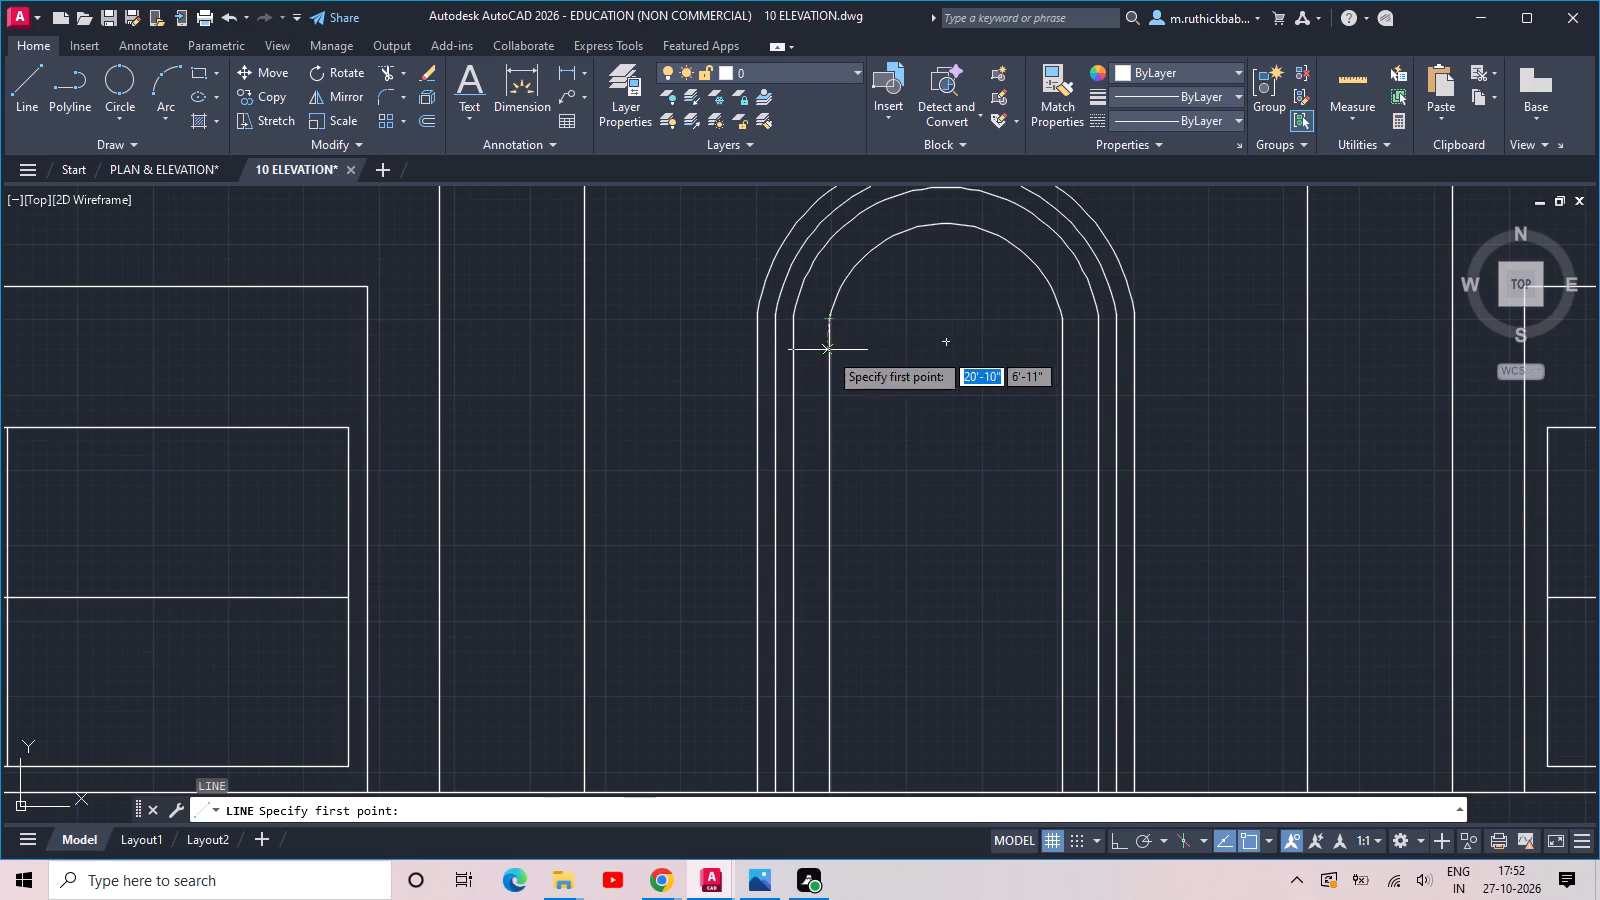
{"action": "left_click", "coordinate": [828, 358]}
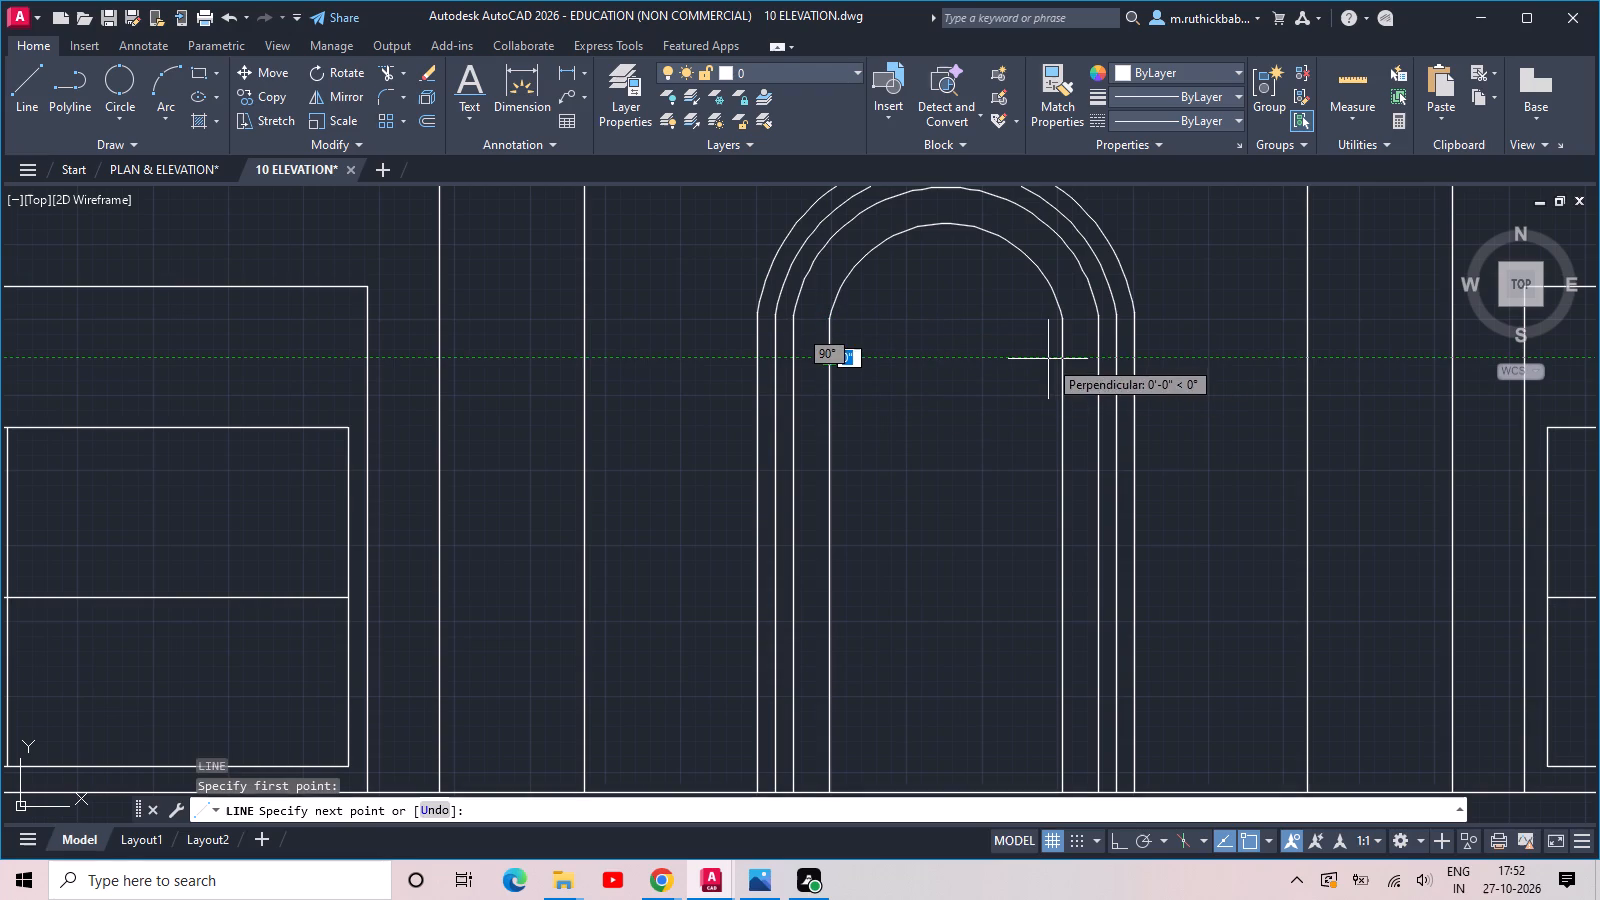
{"action": "left_click", "coordinate": [1060, 358]}
{"action": "key", "text": "Escape"}
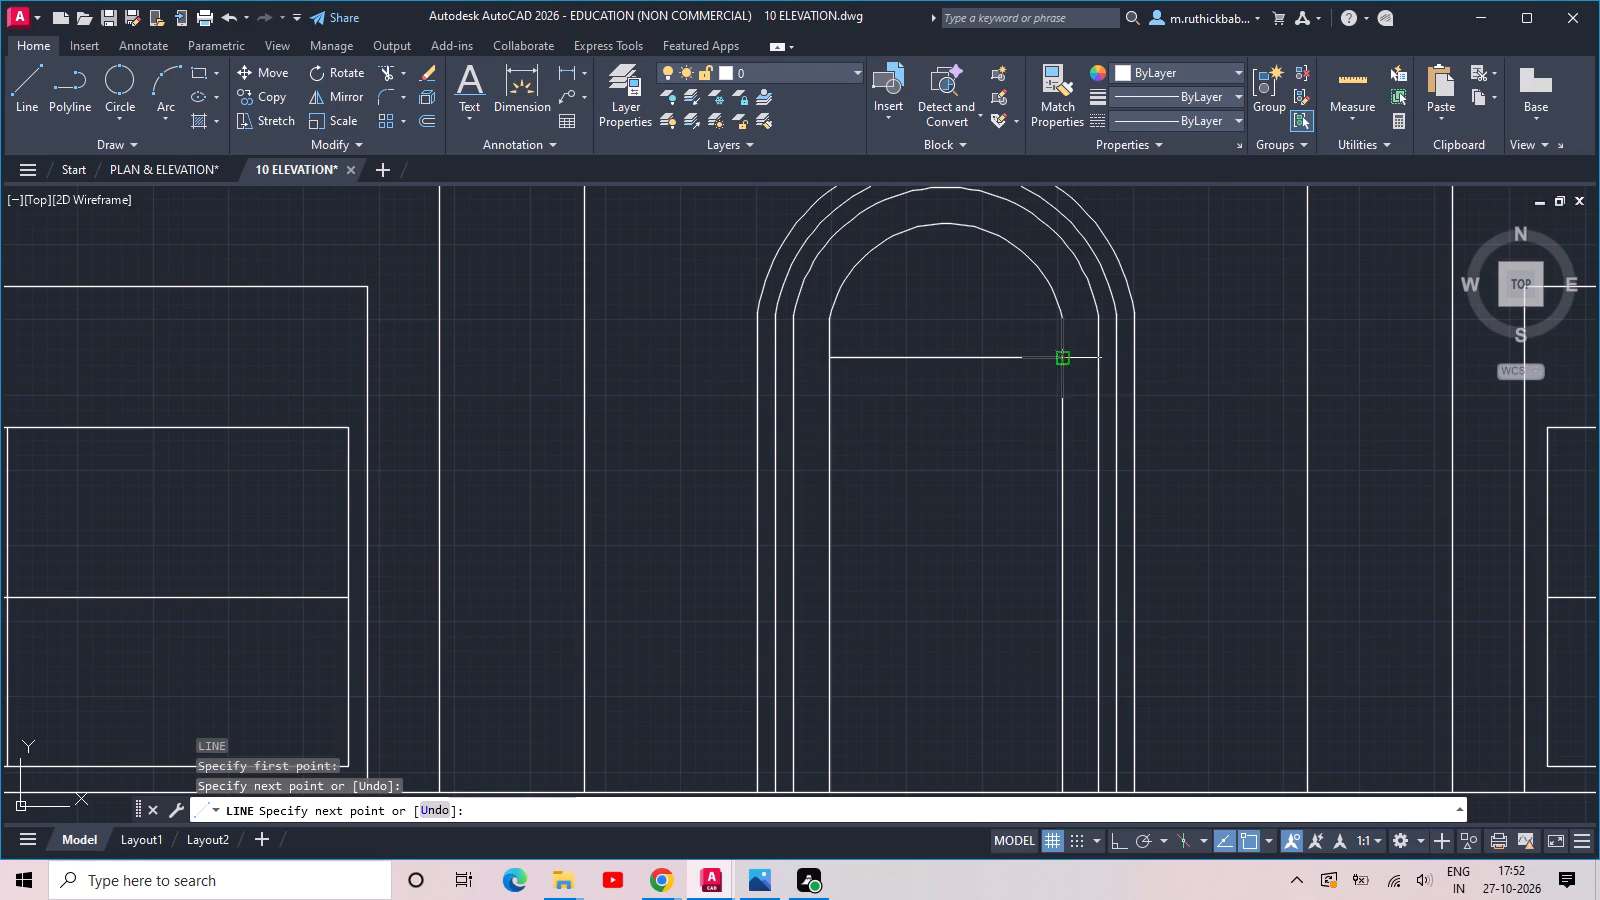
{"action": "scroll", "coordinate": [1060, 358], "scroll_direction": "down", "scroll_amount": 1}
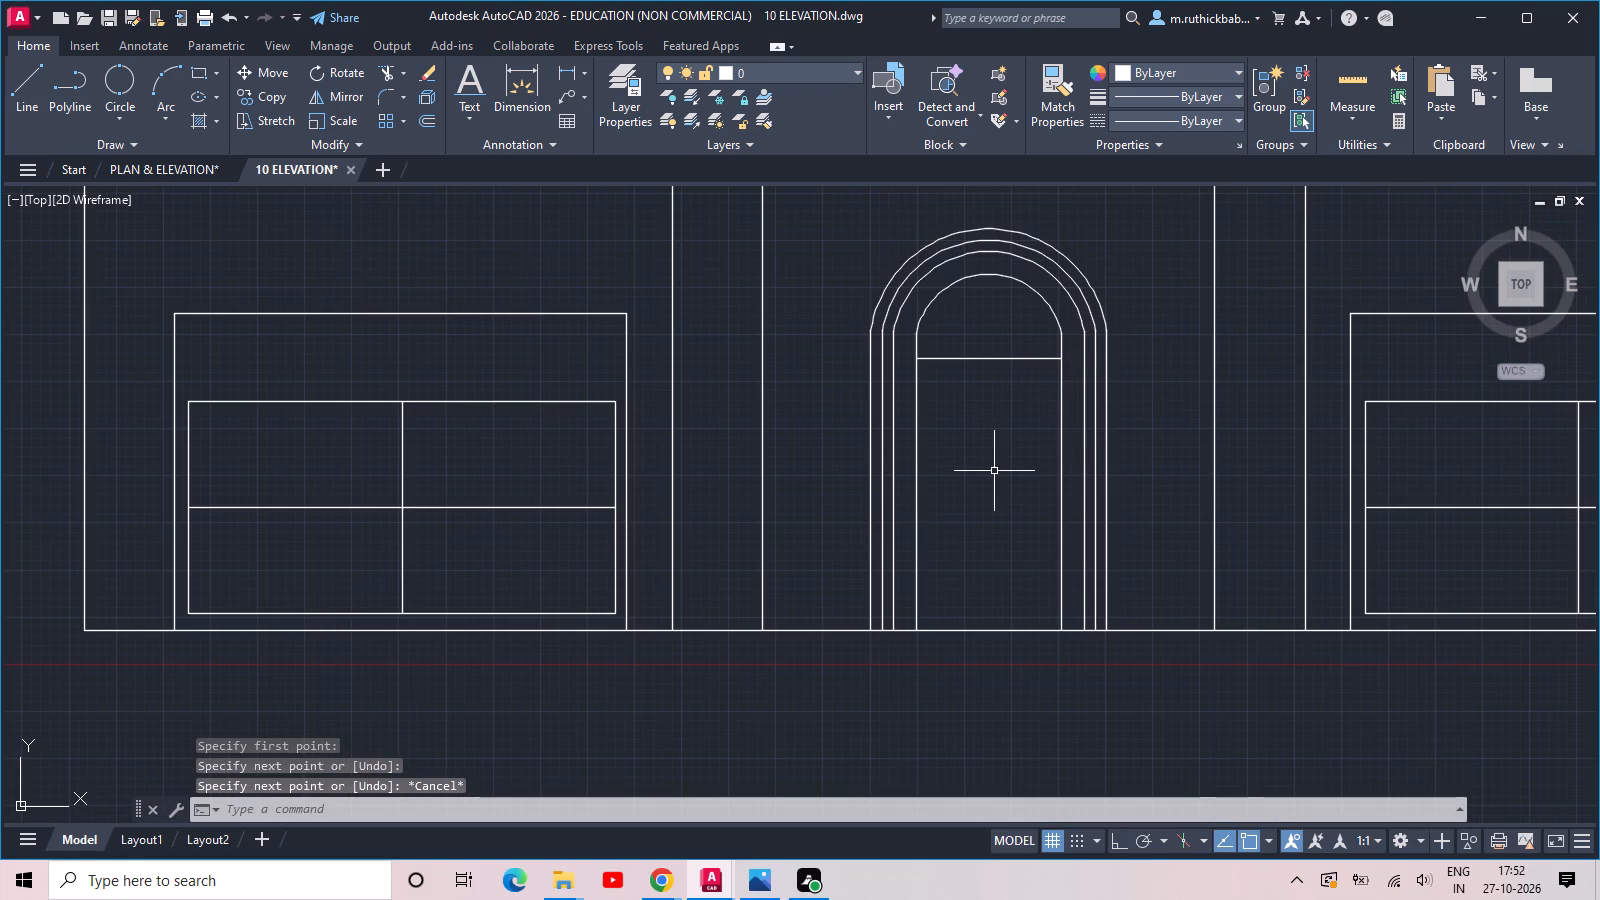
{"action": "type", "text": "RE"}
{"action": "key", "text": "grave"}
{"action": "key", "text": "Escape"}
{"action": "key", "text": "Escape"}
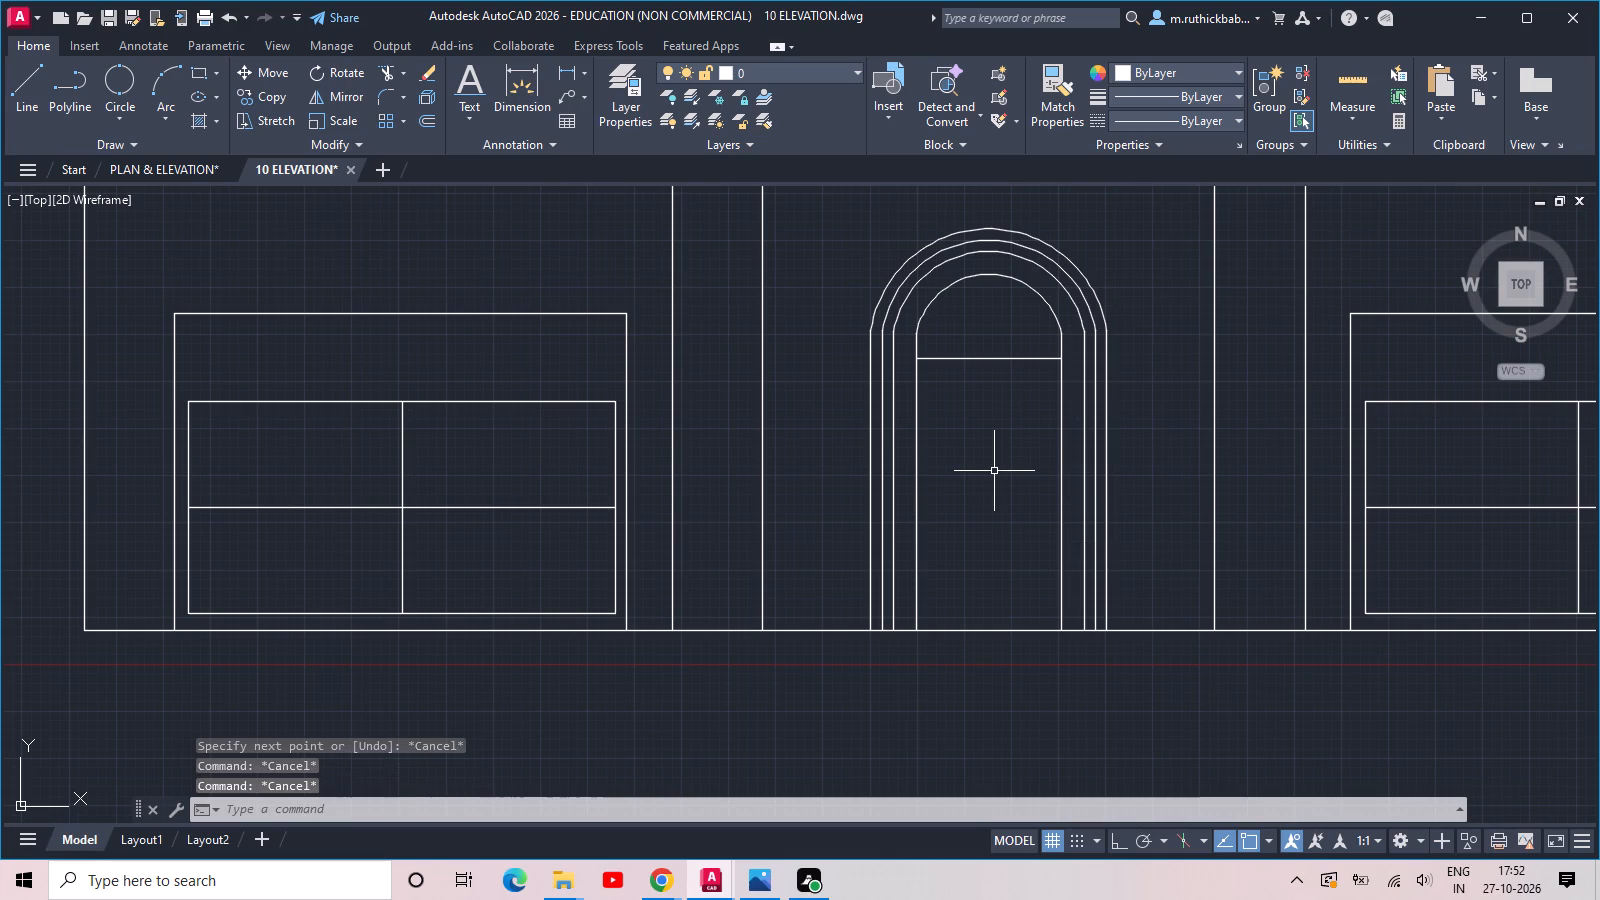
Draw a vertical line about 6' long from the transom line's midpoint down to the base line, splitting the door into two leaves.
{"action": "type", "text": "L"}
{"action": "key", "text": "space"}
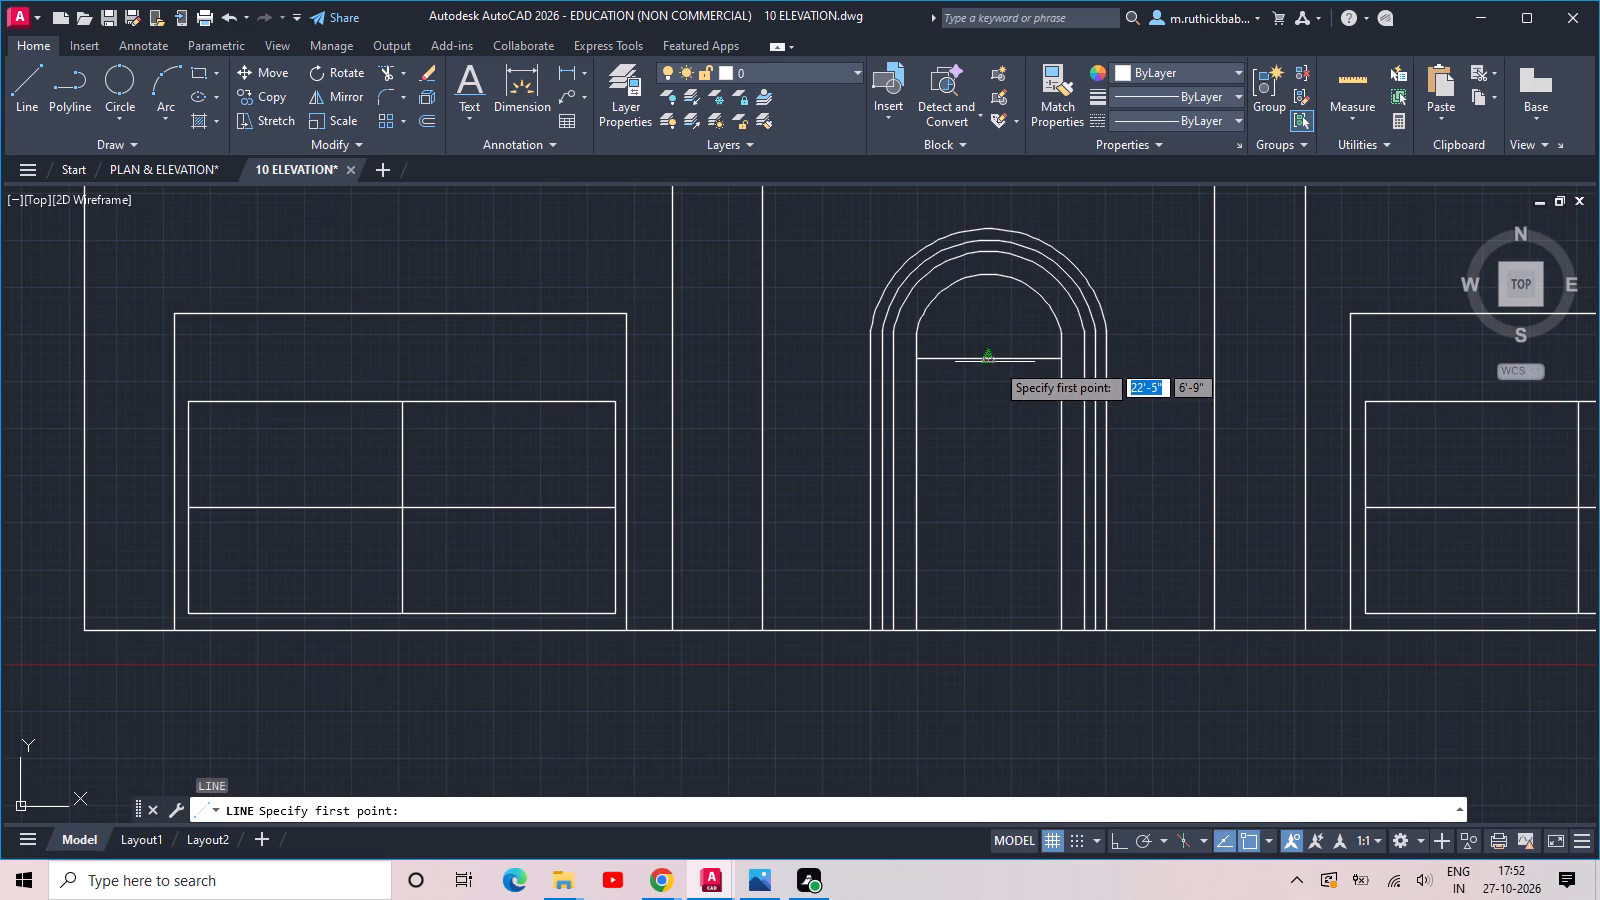
{"action": "left_click", "coordinate": [994, 361]}
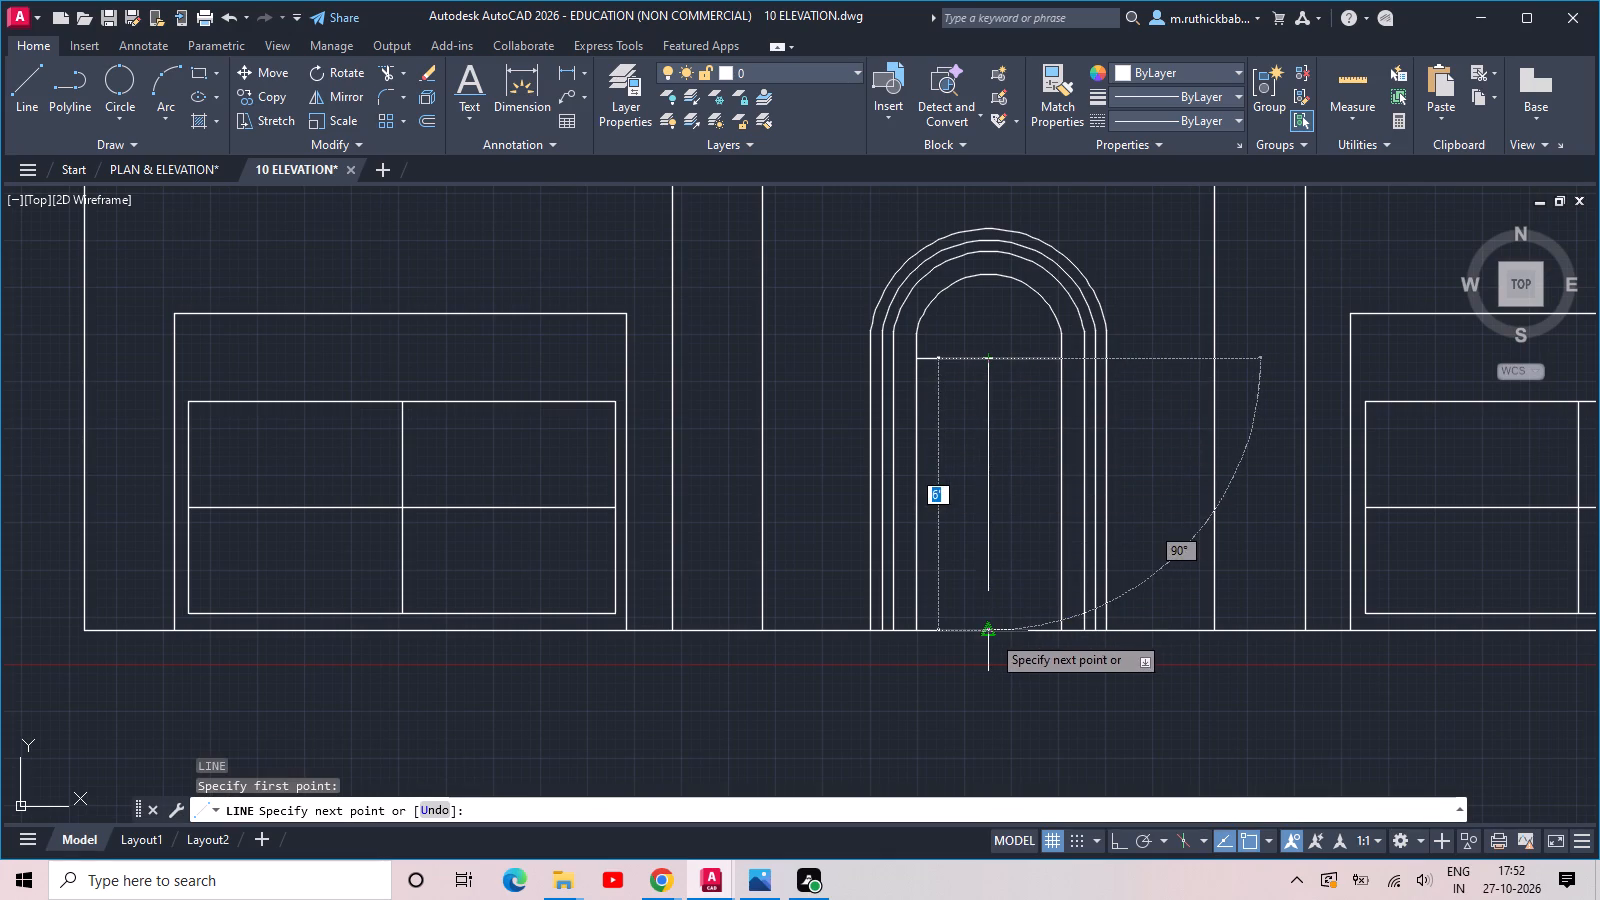
{"action": "left_click", "coordinate": [991, 634]}
{"action": "key", "text": "Escape"}
Draw a tall panel rectangle slightly inset within the left-hand door leaf, from below the transom to just above the base line.
{"action": "scroll", "coordinate": [973, 543], "scroll_direction": "up", "scroll_amount": 1}
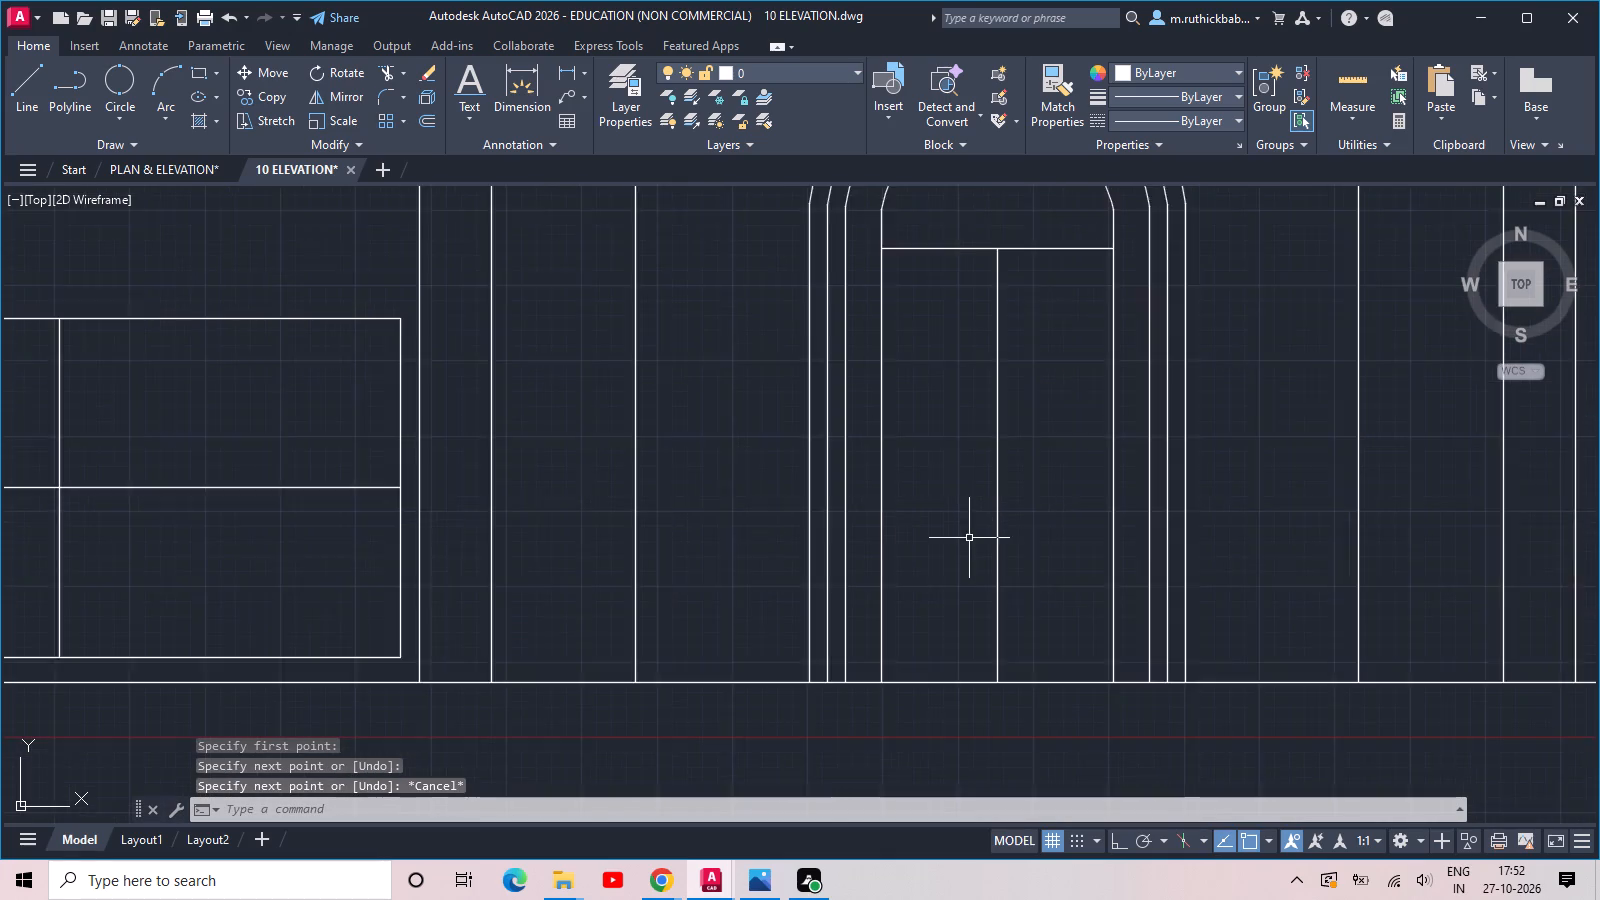
{"action": "scroll", "coordinate": [969, 537], "scroll_direction": "up", "scroll_amount": 1}
{"action": "scroll", "coordinate": [965, 529], "scroll_direction": "down", "scroll_amount": 1}
{"action": "type", "text": "REC"}
{"action": "key", "text": "space"}
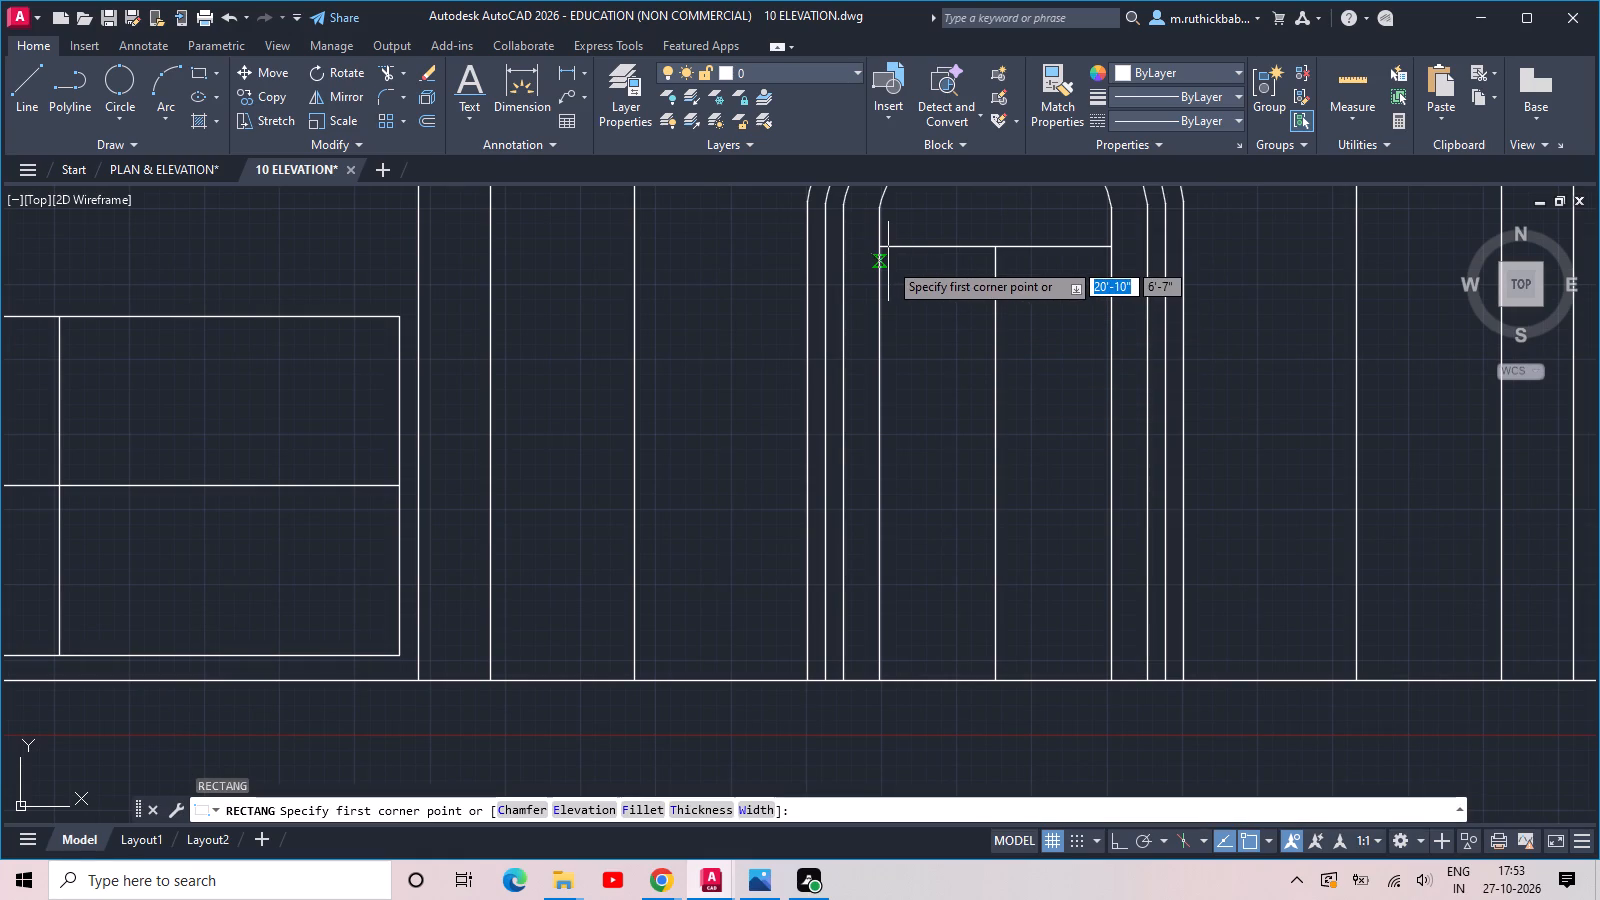
{"action": "scroll", "coordinate": [905, 266], "scroll_direction": "up", "scroll_amount": 1}
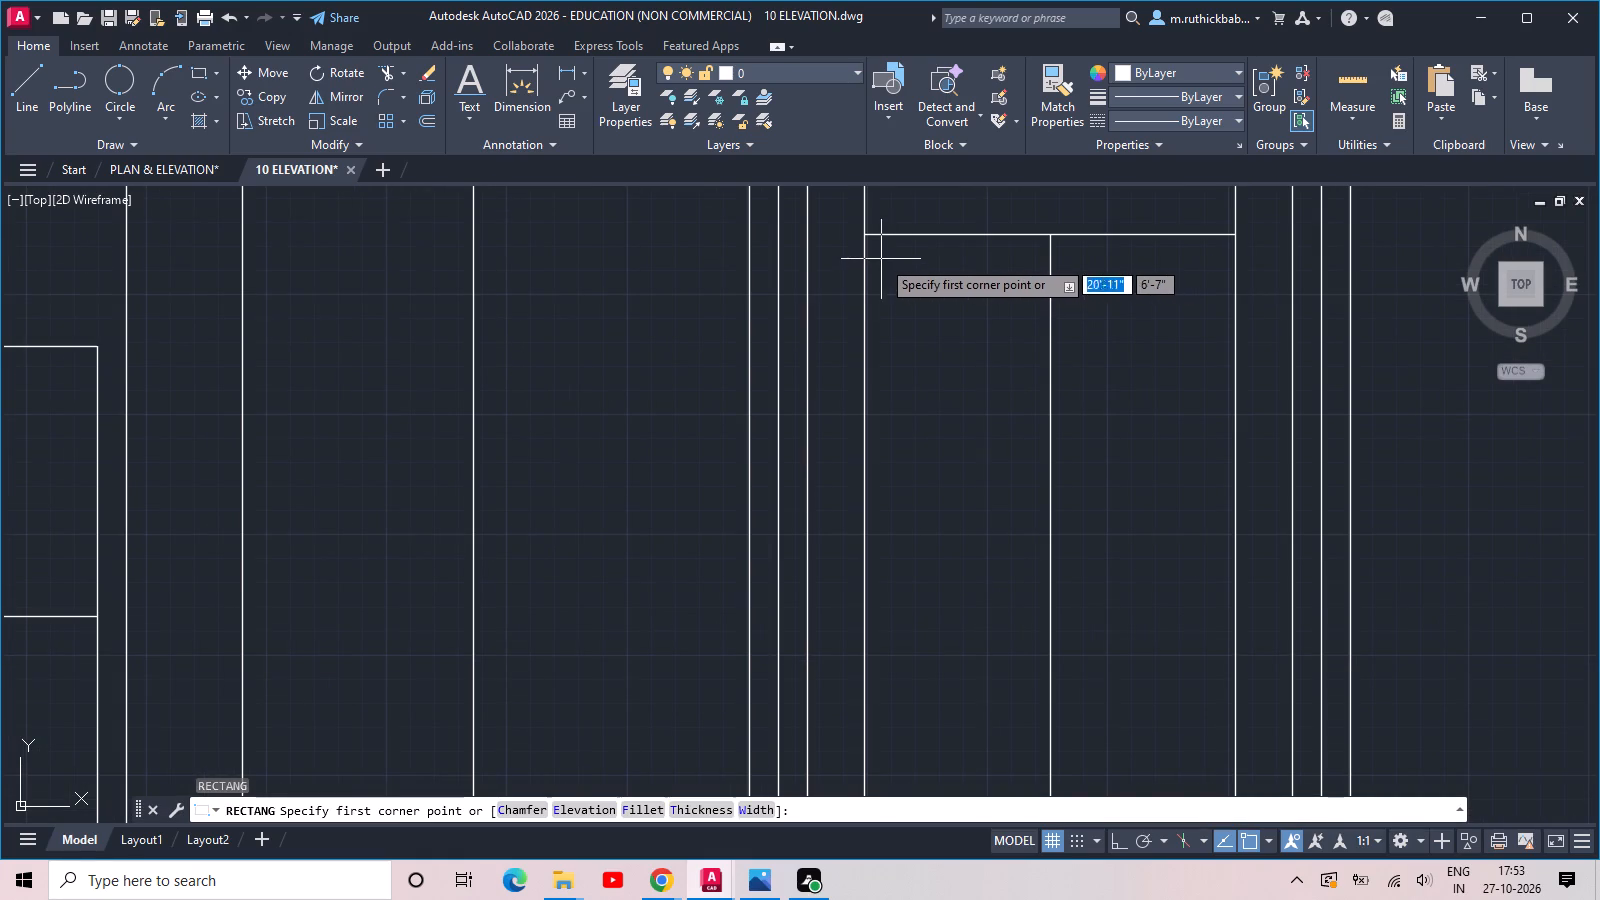
{"action": "left_click", "coordinate": [883, 253]}
{"action": "middle_click_drag", "start_coordinate": [1013, 604], "coordinate": [1052, 434]}
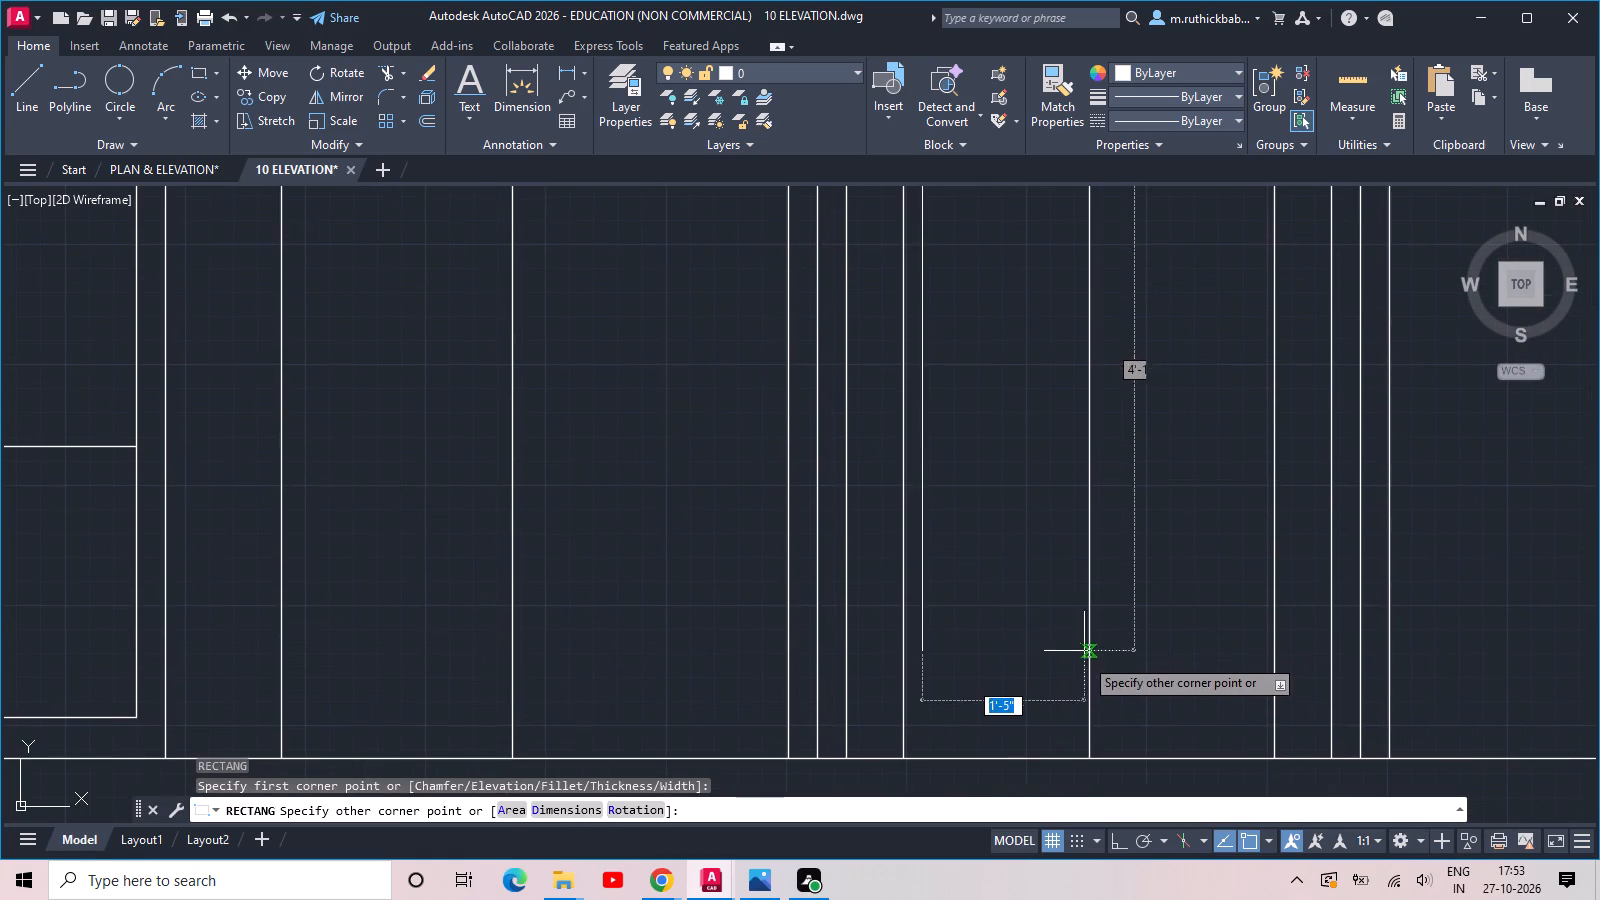
{"action": "left_click", "coordinate": [1070, 742]}
Draw a second, narrower rectangle centred inside the left-hand leaf's panel rectangle.
{"action": "key", "text": "space"}
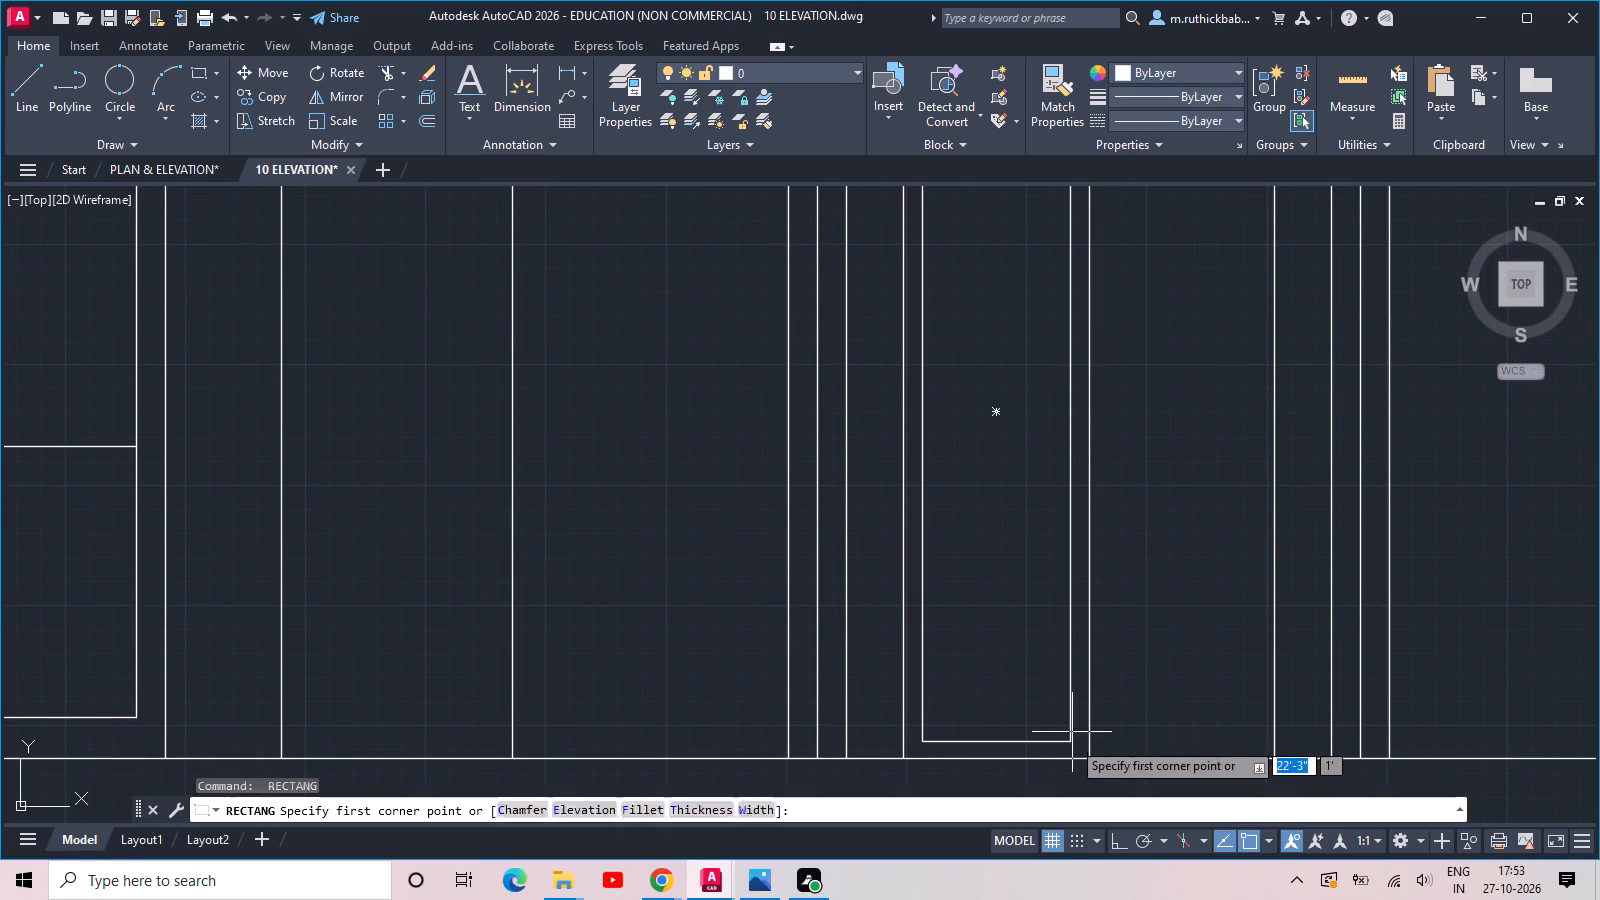
{"action": "scroll", "coordinate": [986, 391], "scroll_direction": "down", "scroll_amount": 1}
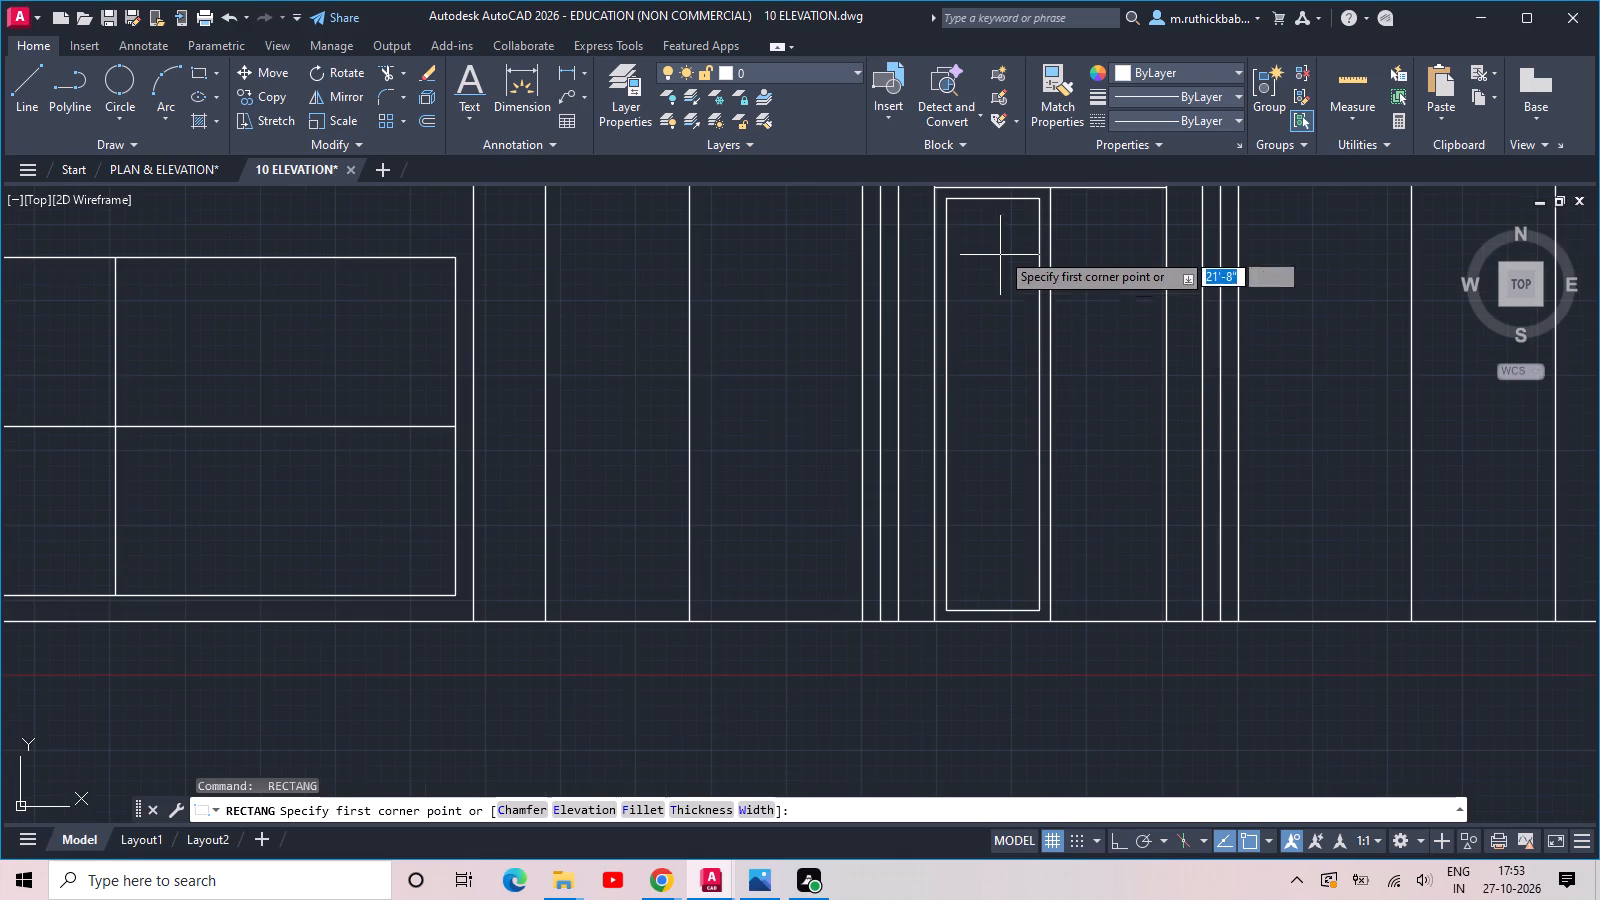
{"action": "left_click", "coordinate": [973, 227]}
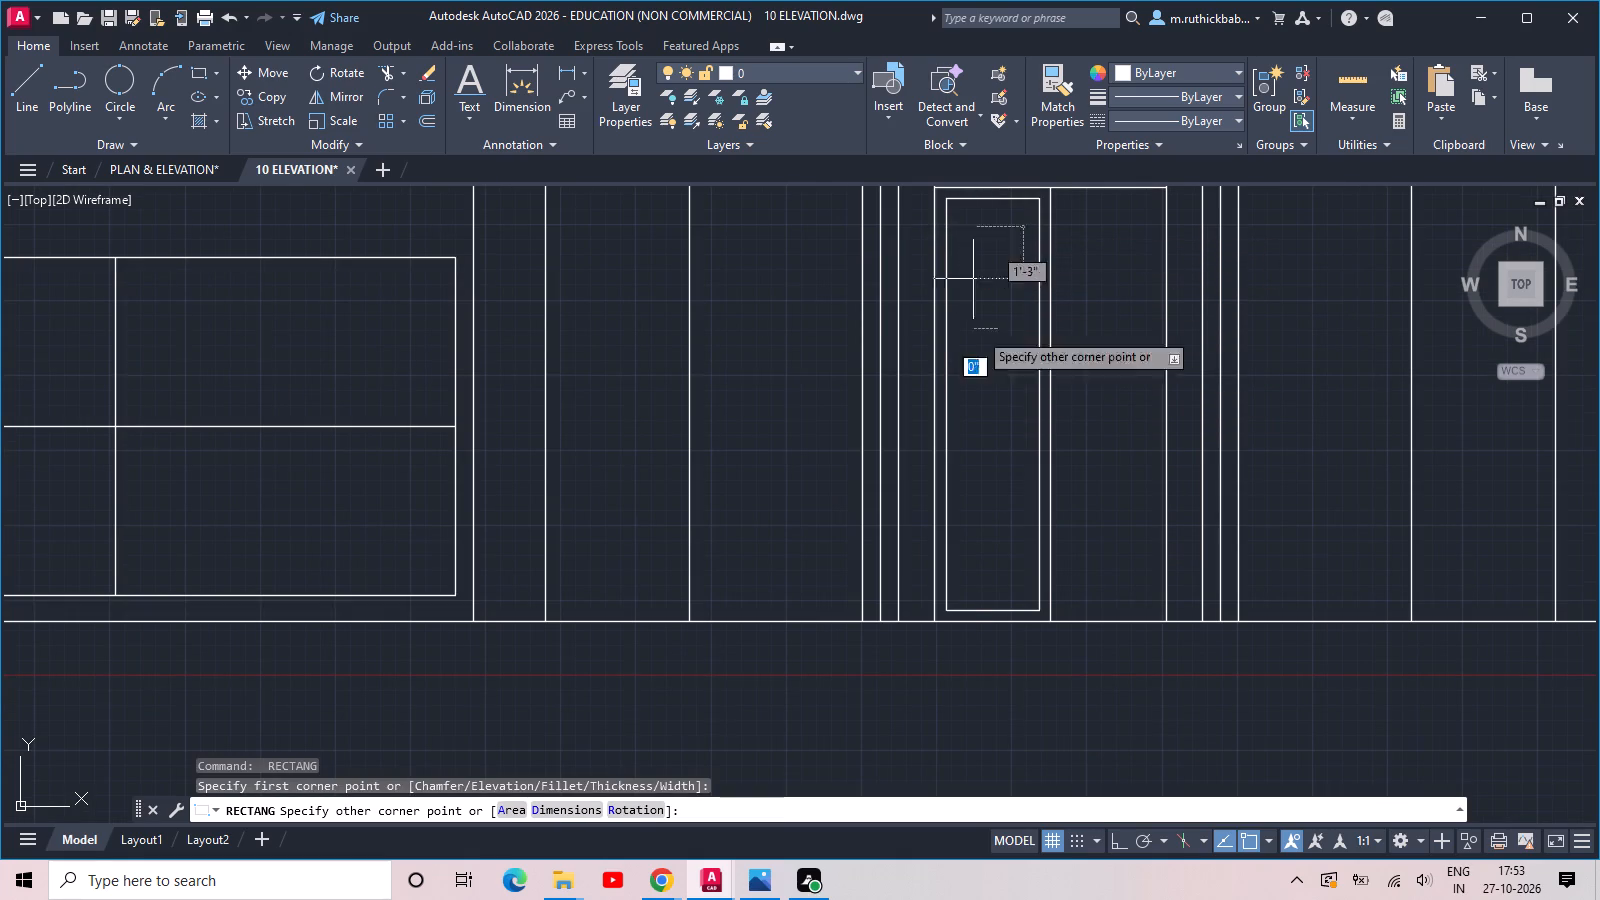
{"action": "left_click", "coordinate": [1015, 578]}
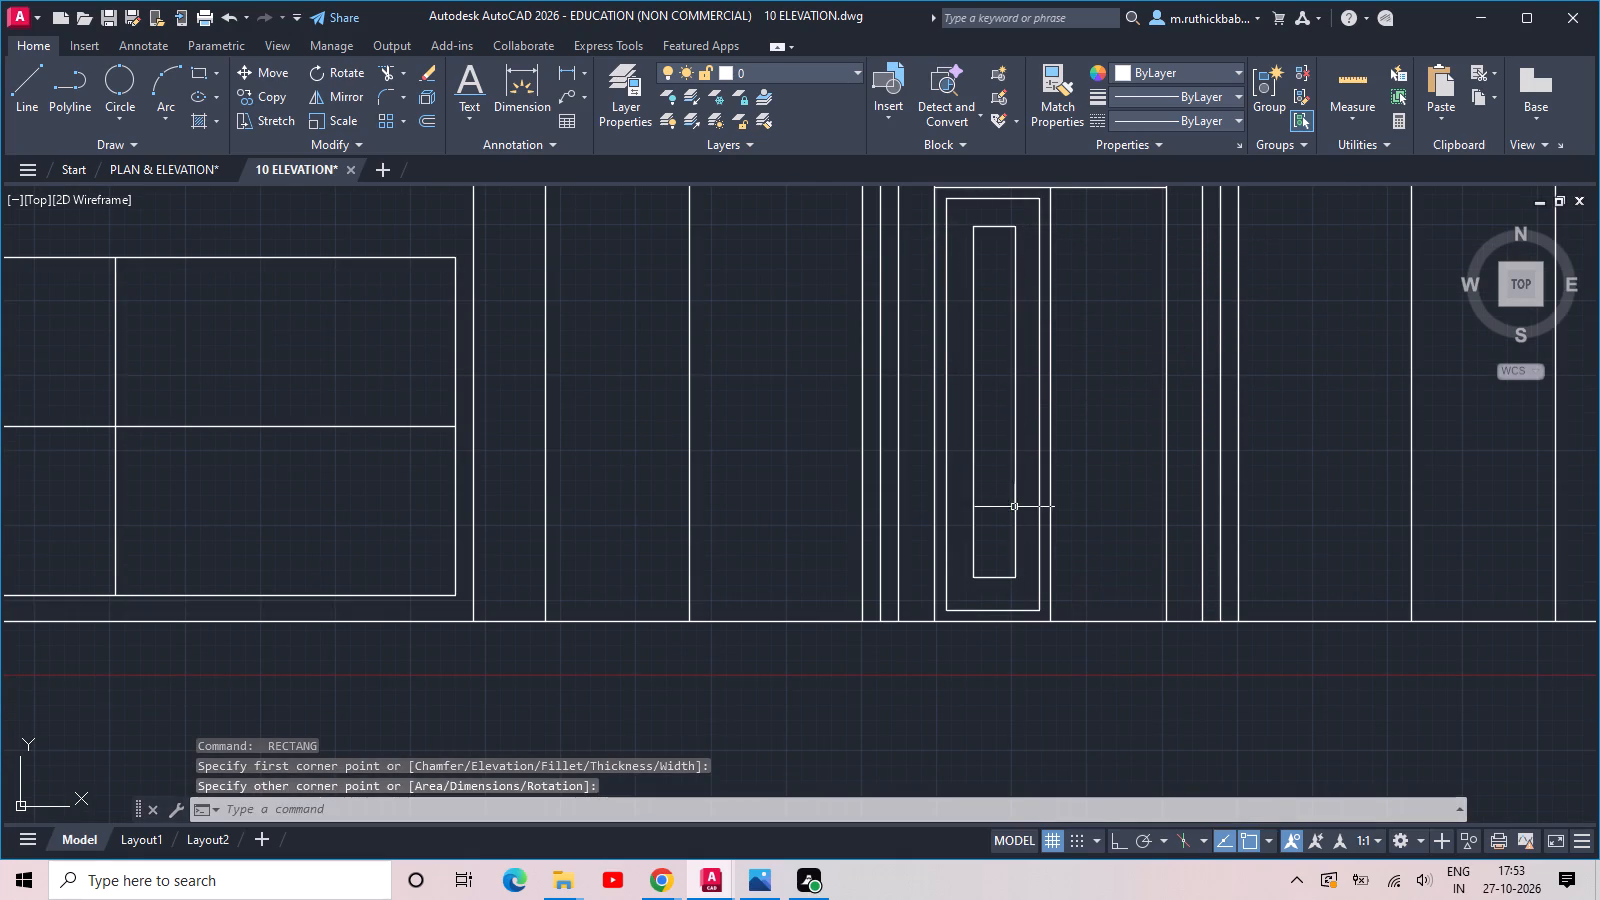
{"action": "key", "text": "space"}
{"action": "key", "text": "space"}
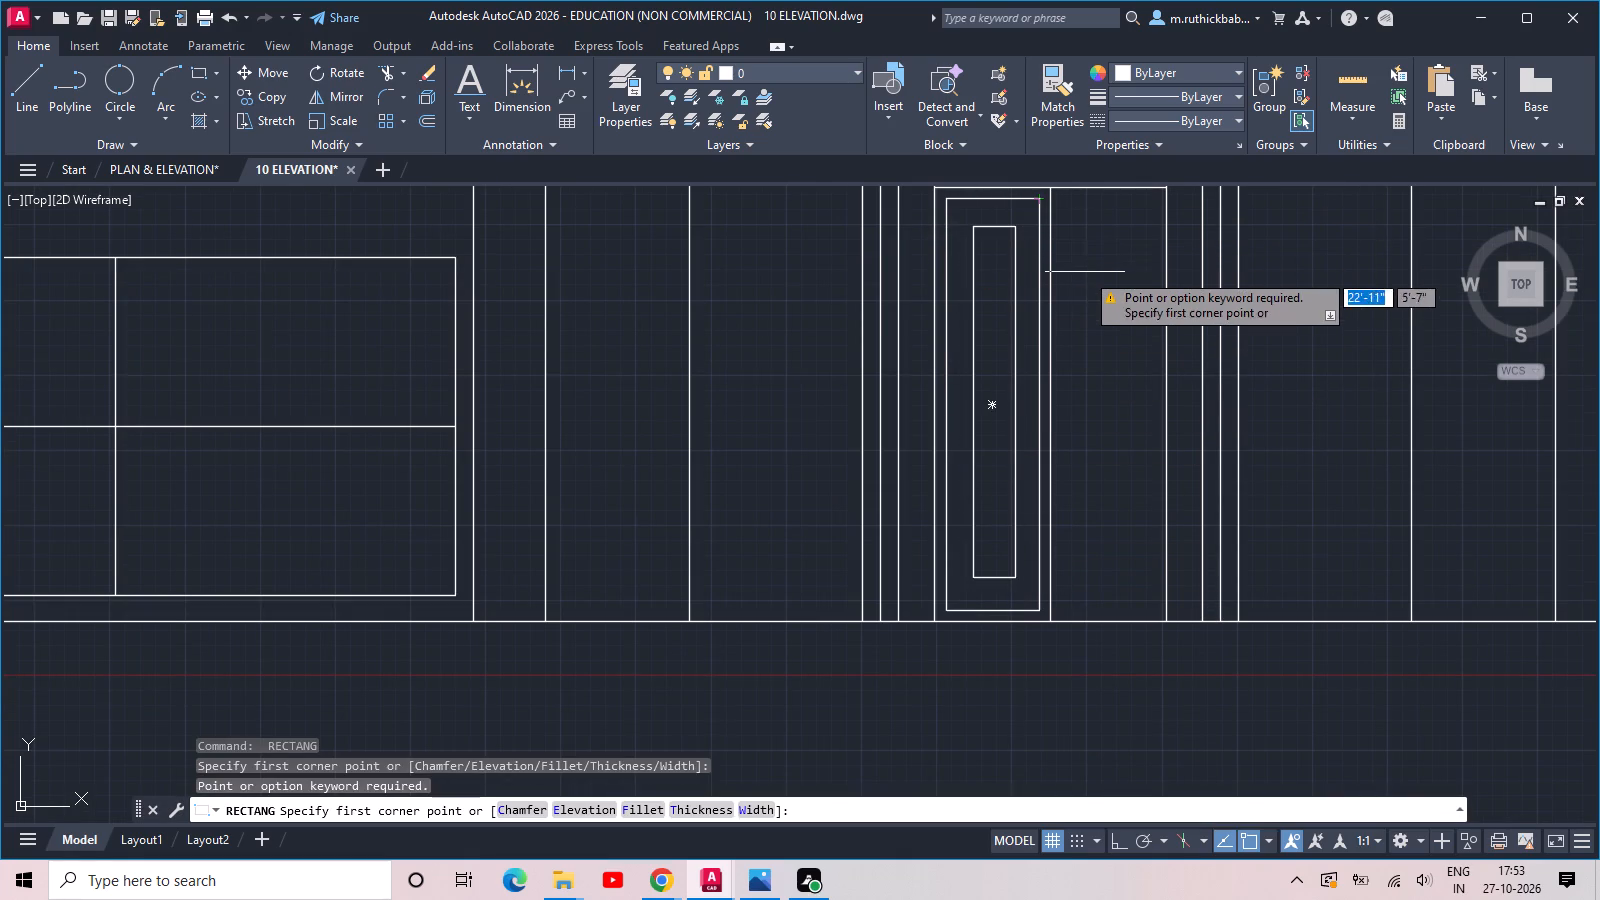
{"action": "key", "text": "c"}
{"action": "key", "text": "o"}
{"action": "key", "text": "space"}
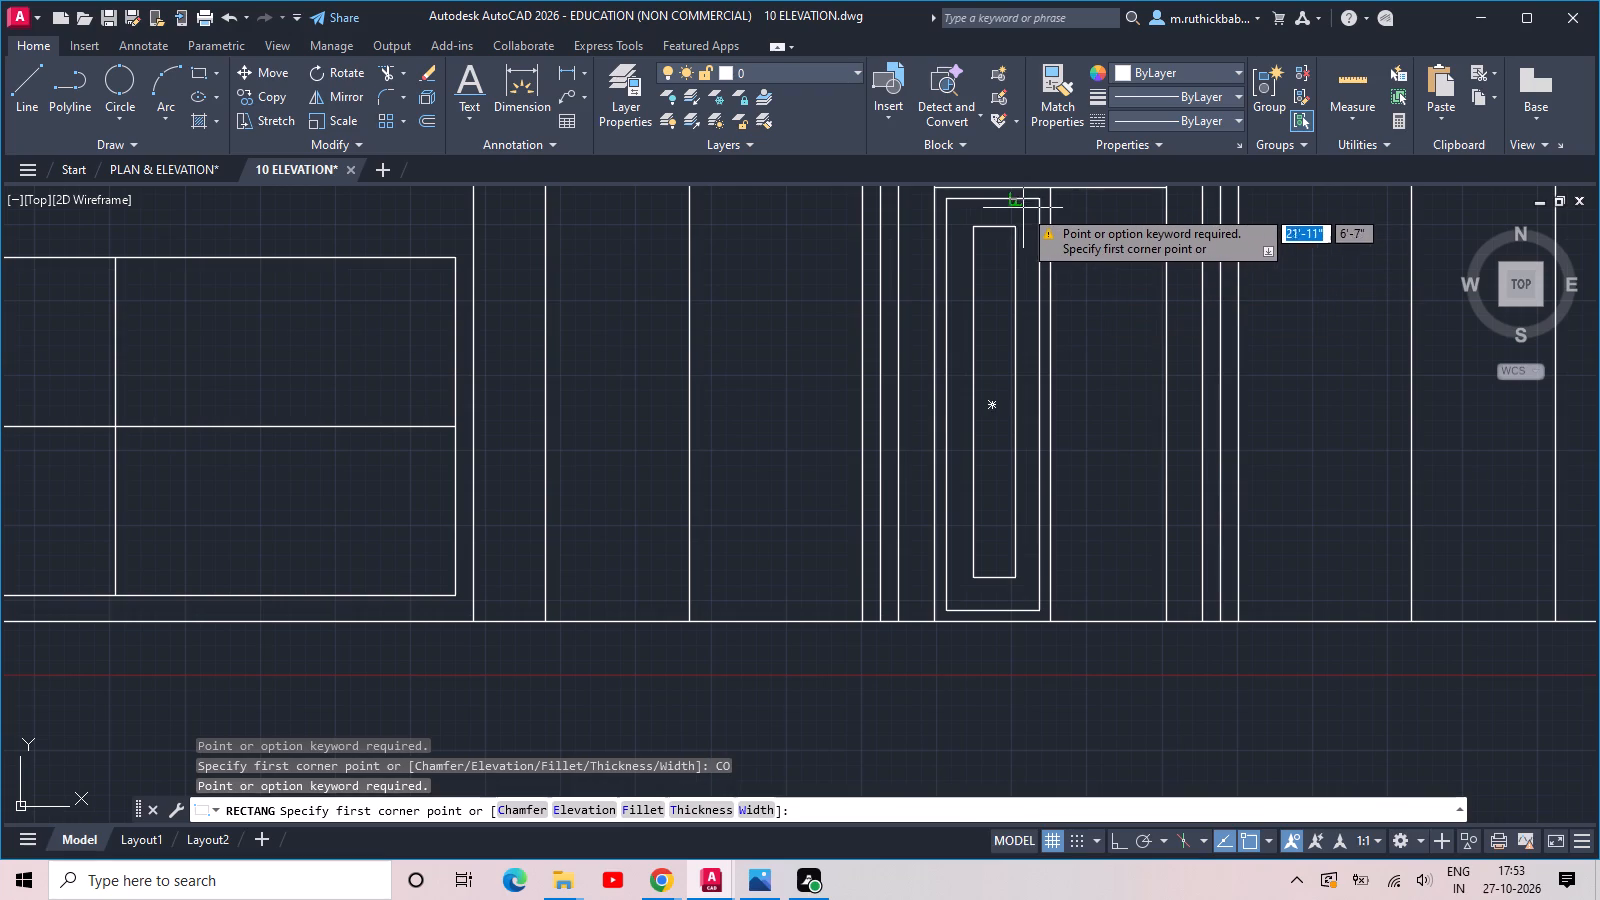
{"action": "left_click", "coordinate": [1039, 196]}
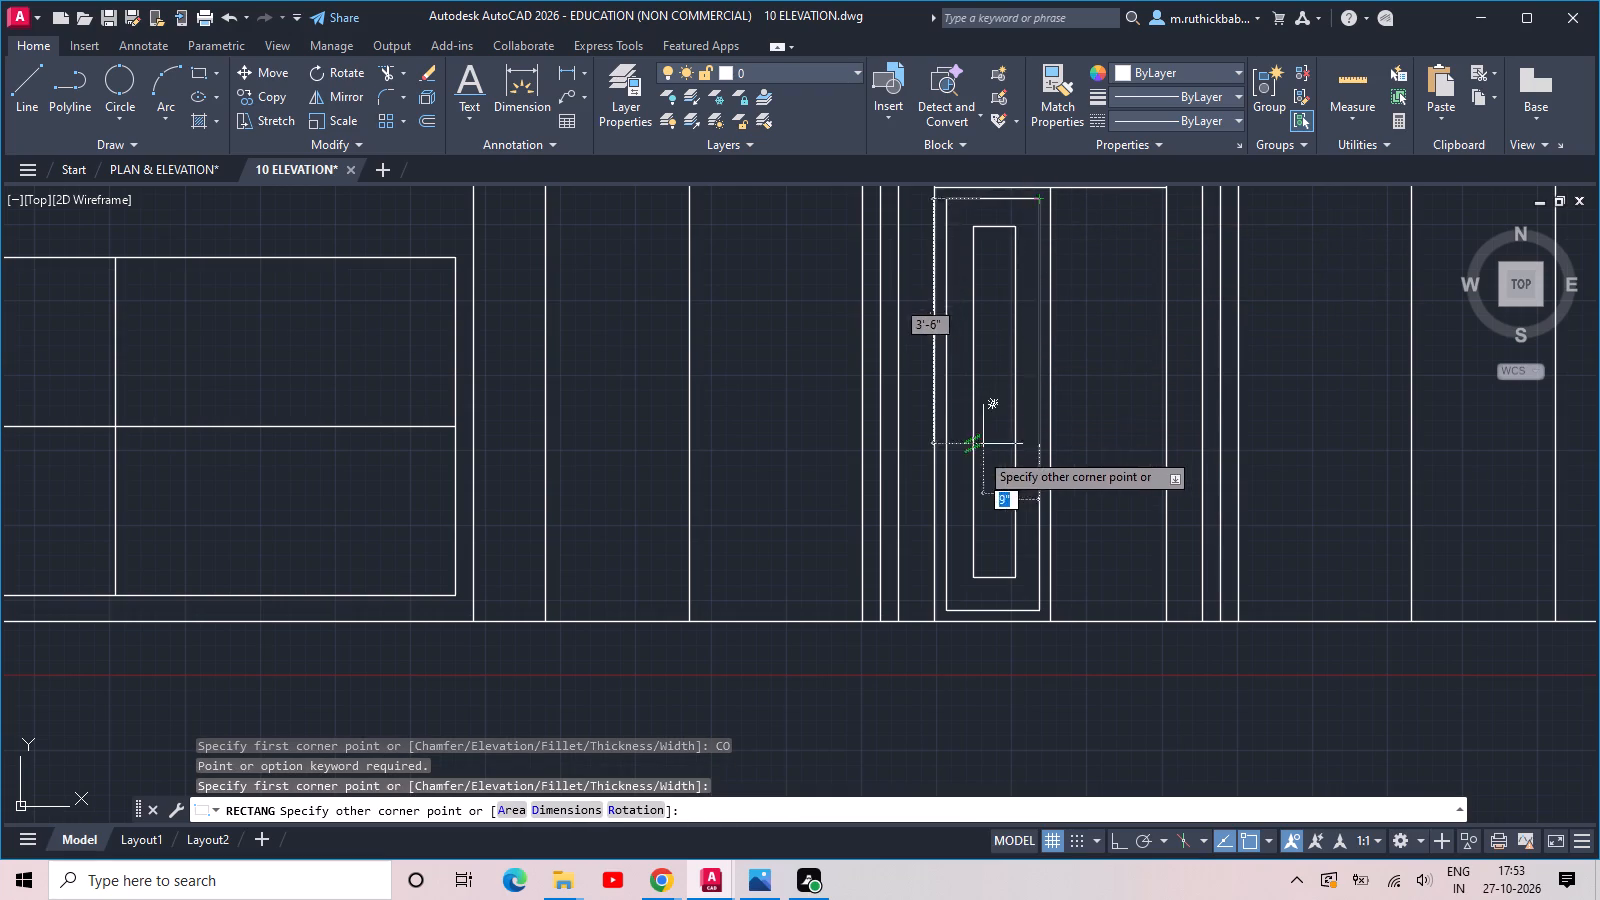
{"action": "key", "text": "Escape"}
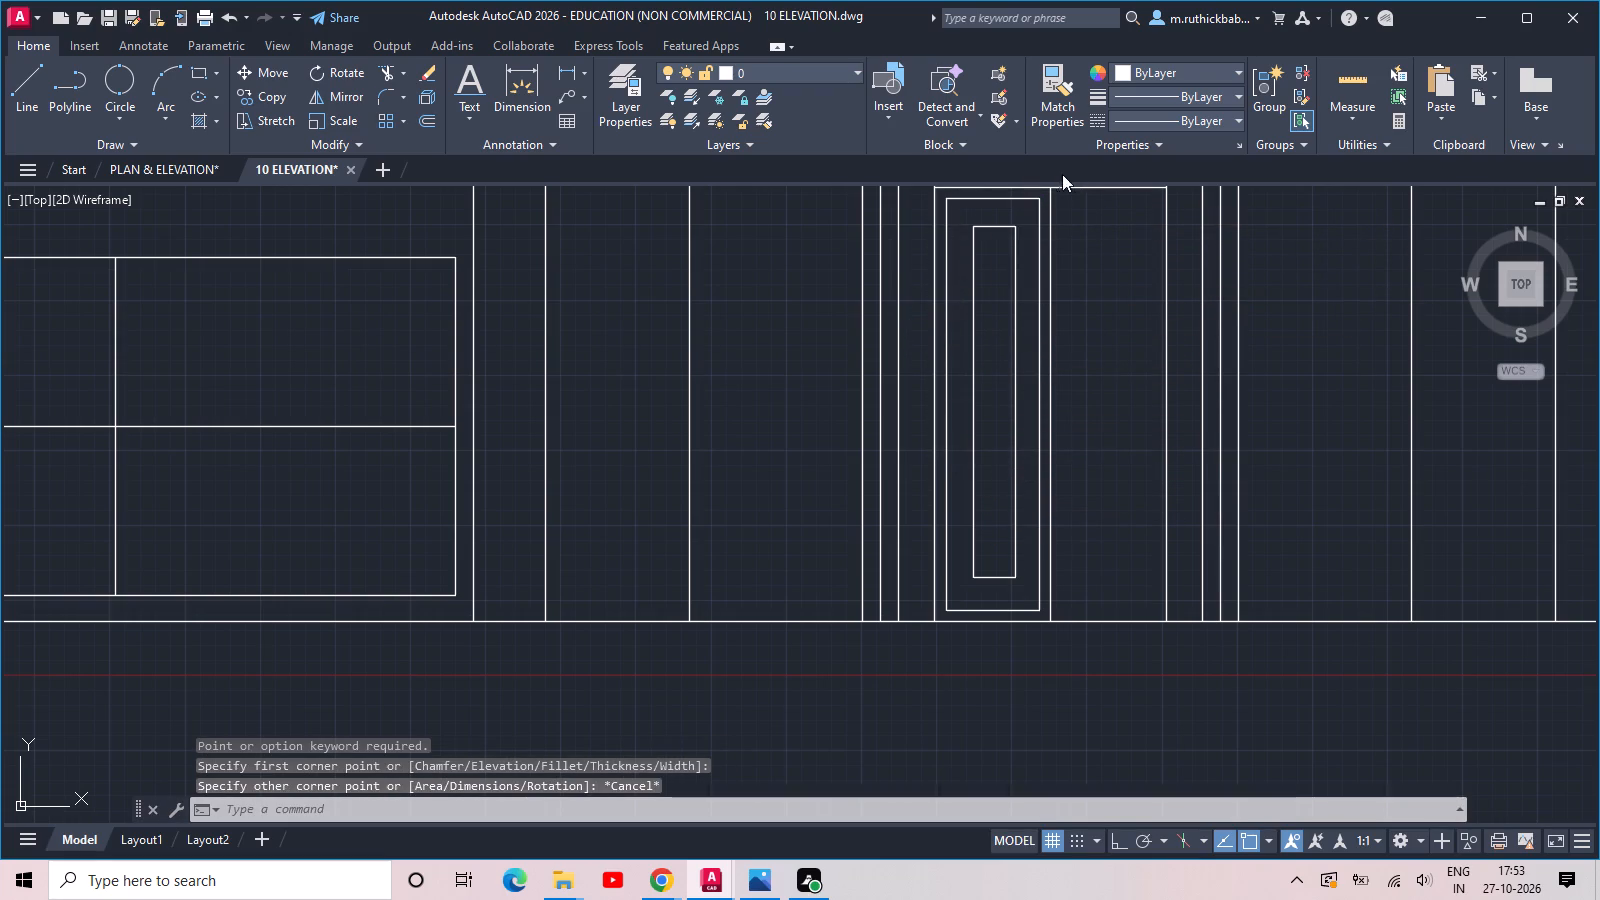
Copy both panel rectangles to the right-hand door leaf, from the foot of the centre line to the door opening's lower-right corner.
{"action": "scroll", "coordinate": [1049, 187], "scroll_direction": "up", "scroll_amount": 1}
{"action": "left_click", "coordinate": [1042, 200]}
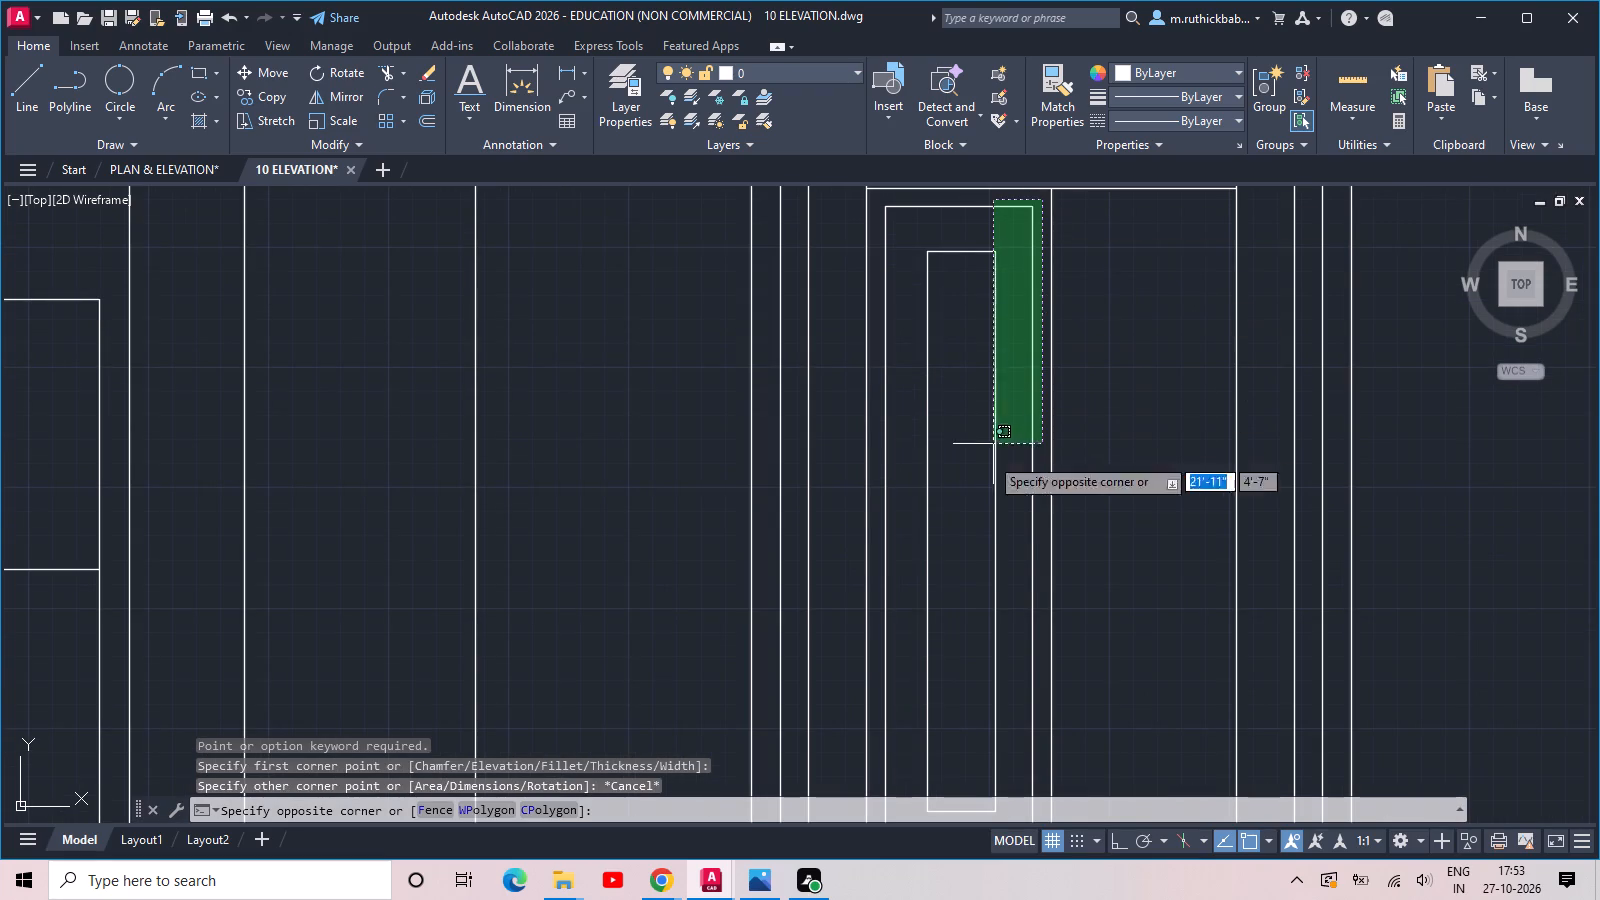
{"action": "left_click", "coordinate": [948, 557]}
{"action": "scroll", "coordinate": [959, 529], "scroll_direction": "down", "scroll_amount": 2}
{"action": "middle_click_drag", "start_coordinate": [959, 529], "coordinate": [973, 221]}
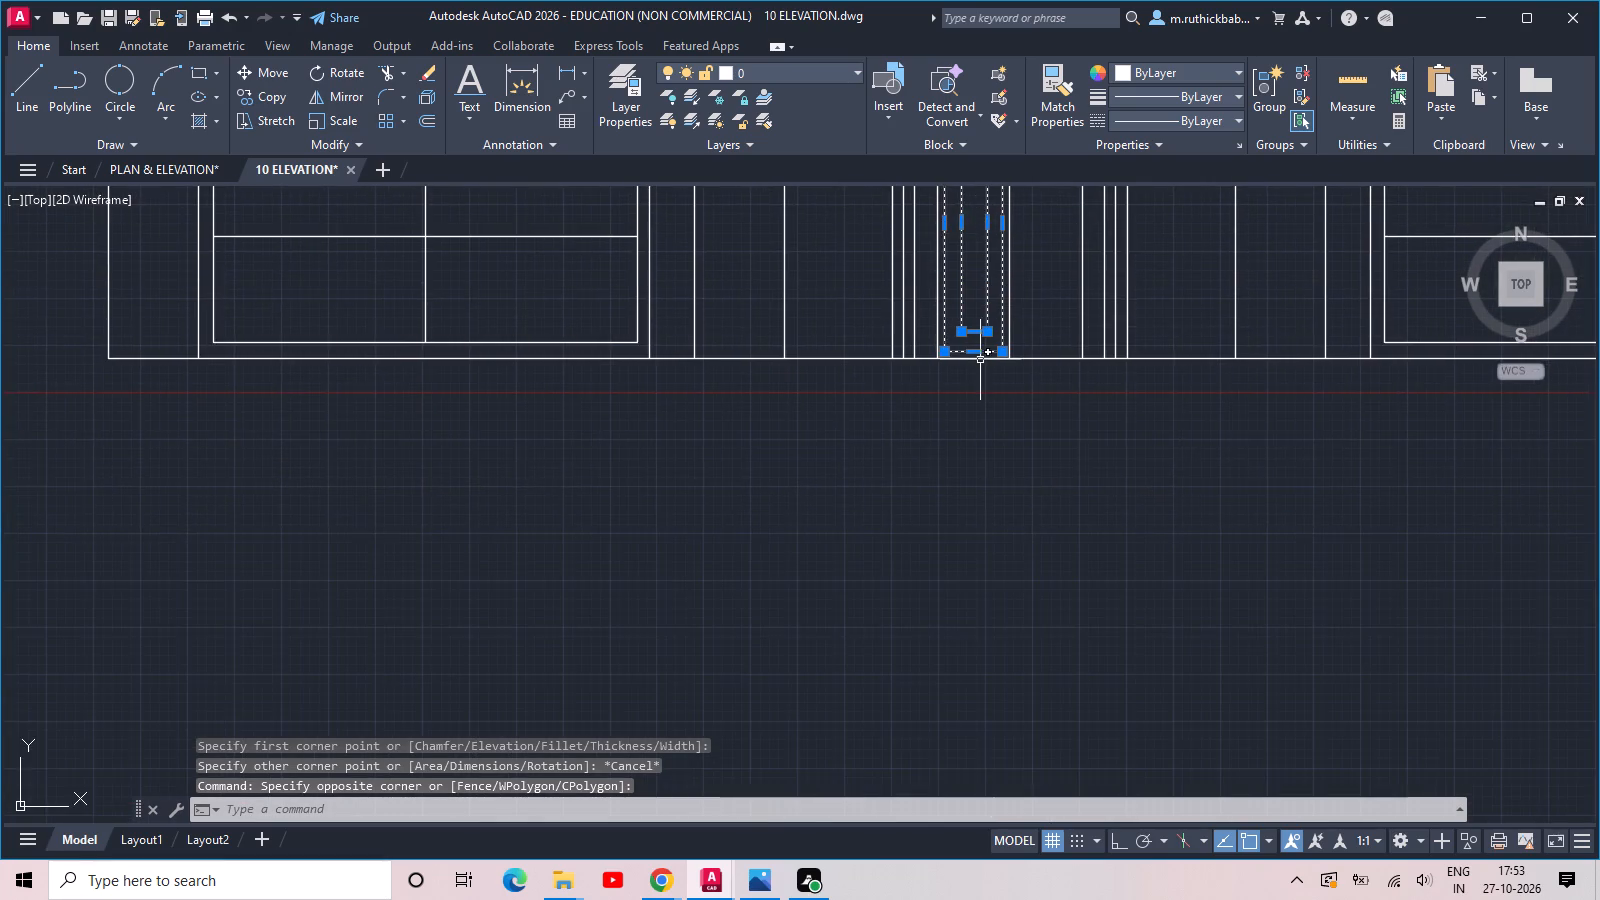
{"action": "scroll", "coordinate": [980, 360], "scroll_direction": "up", "scroll_amount": 2}
{"action": "type", "text": "CO"}
{"action": "key", "text": "space"}
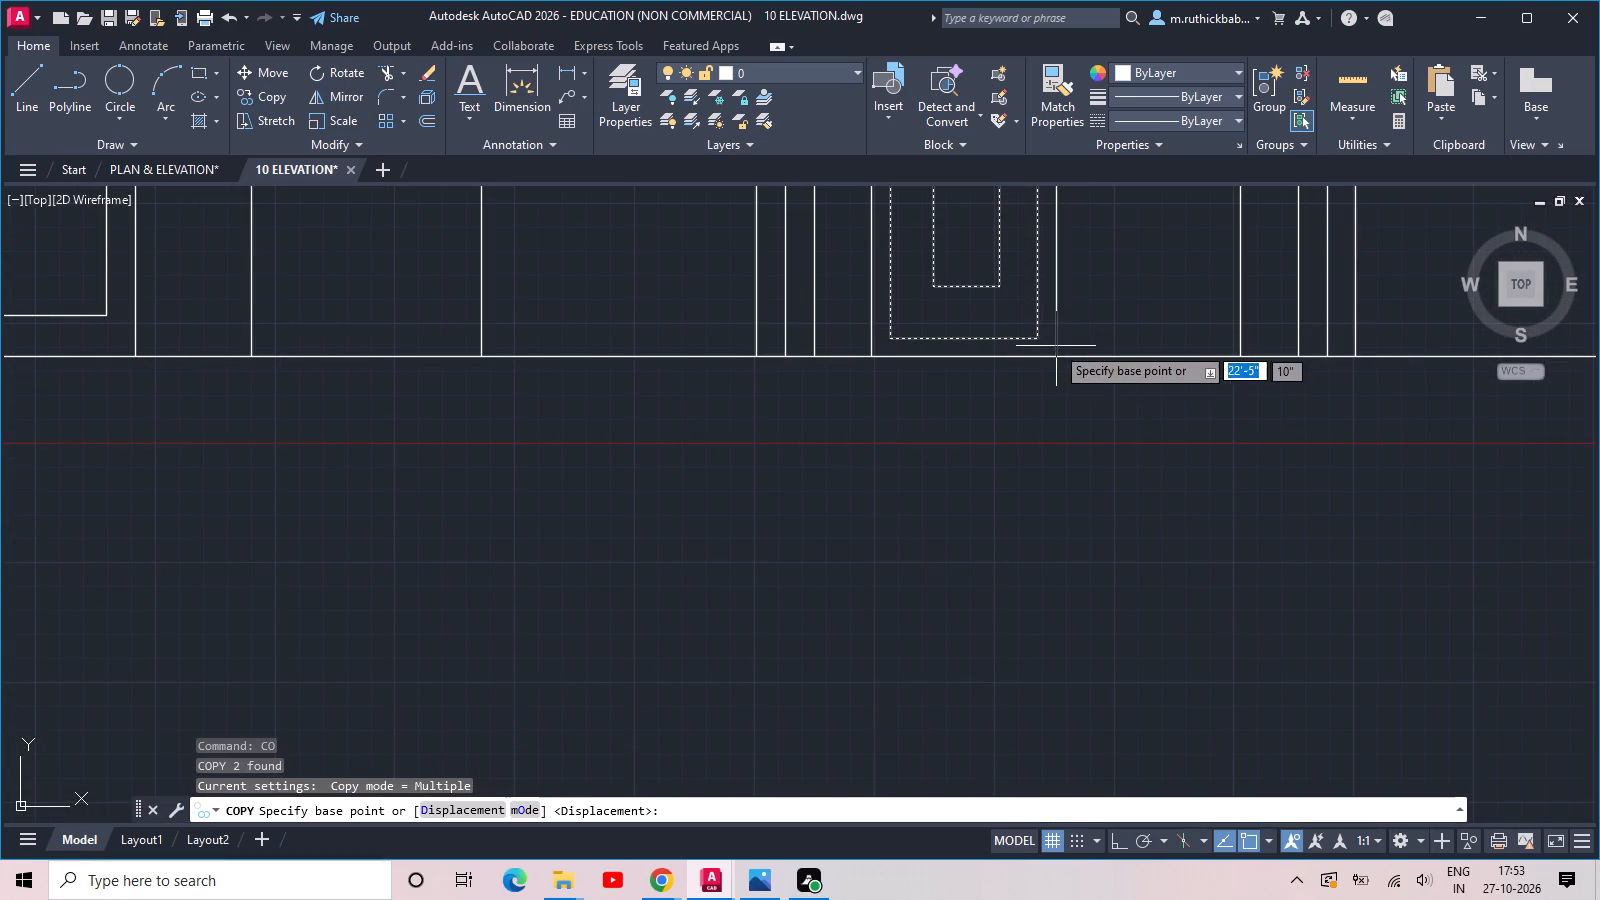
{"action": "left_click", "coordinate": [1056, 357]}
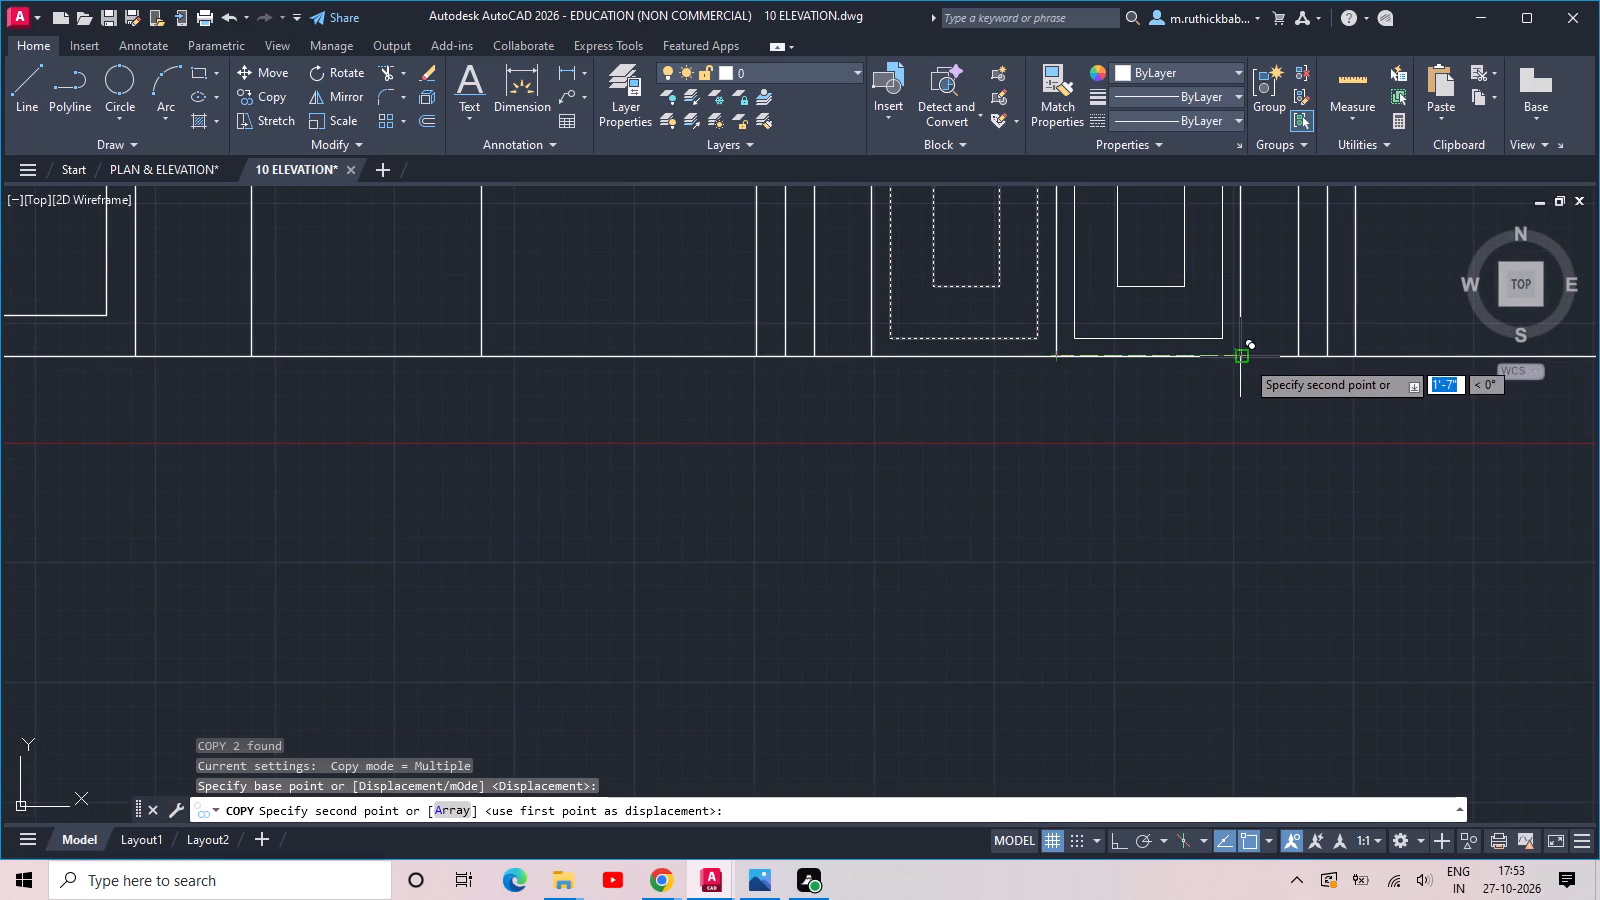
{"action": "left_click", "coordinate": [1245, 359]}
{"action": "scroll", "coordinate": [1245, 359], "scroll_direction": "down", "scroll_amount": 1}
{"action": "key", "text": "Escape"}
Draw a rectangle about 40' wide and 45' high upward from the elevation outline's upper-left corner.
{"action": "scroll", "coordinate": [1162, 393], "scroll_direction": "down", "scroll_amount": 2}
{"action": "middle_click_drag", "start_coordinate": [1128, 397], "coordinate": [1034, 462]}
{"action": "scroll", "coordinate": [1068, 353], "scroll_direction": "down", "scroll_amount": 2}
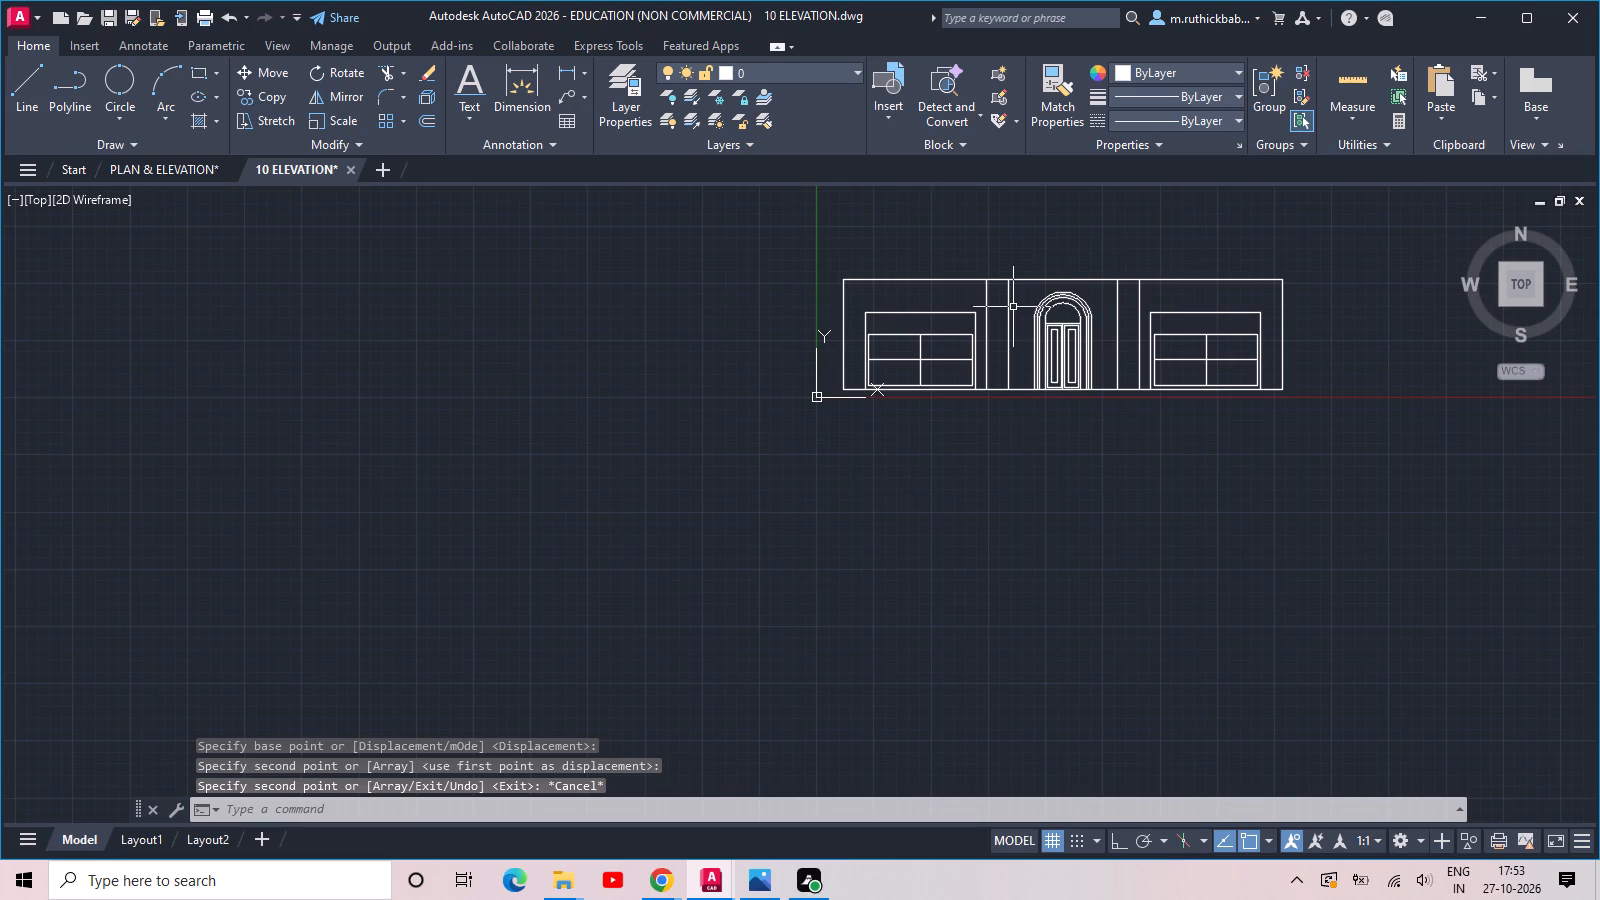
{"action": "middle_click_drag", "start_coordinate": [1002, 284], "coordinate": [983, 410]}
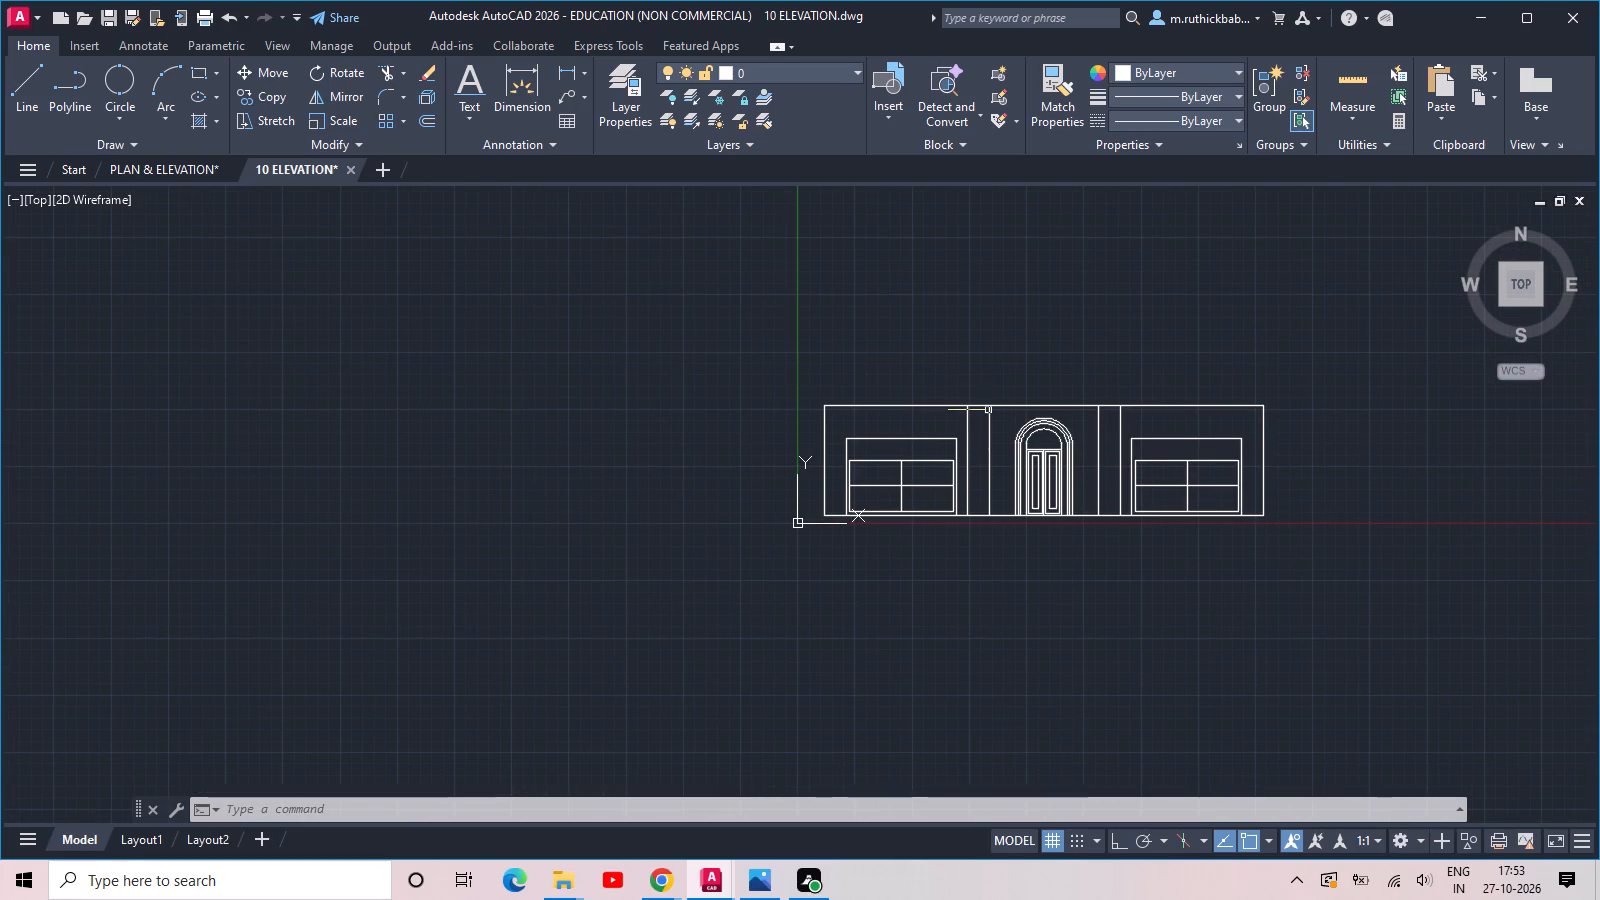
{"action": "scroll", "coordinate": [901, 393], "scroll_direction": "up", "scroll_amount": 2}
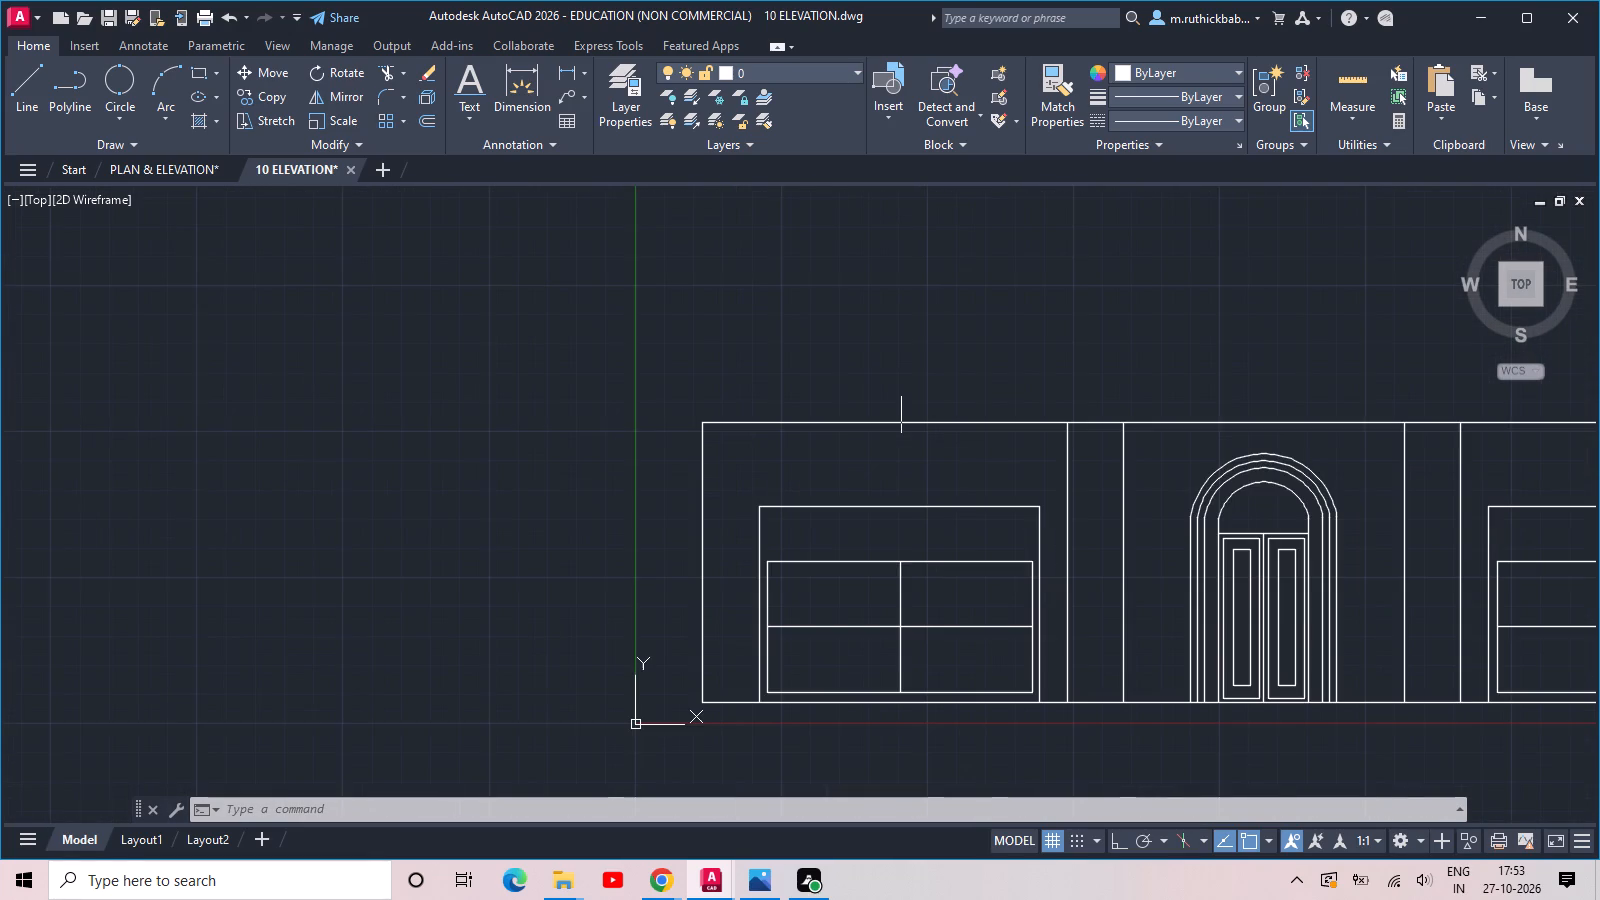
{"action": "scroll", "coordinate": [901, 393], "scroll_direction": "down", "scroll_amount": 2}
{"action": "middle_click_drag", "start_coordinate": [901, 393], "coordinate": [894, 401]}
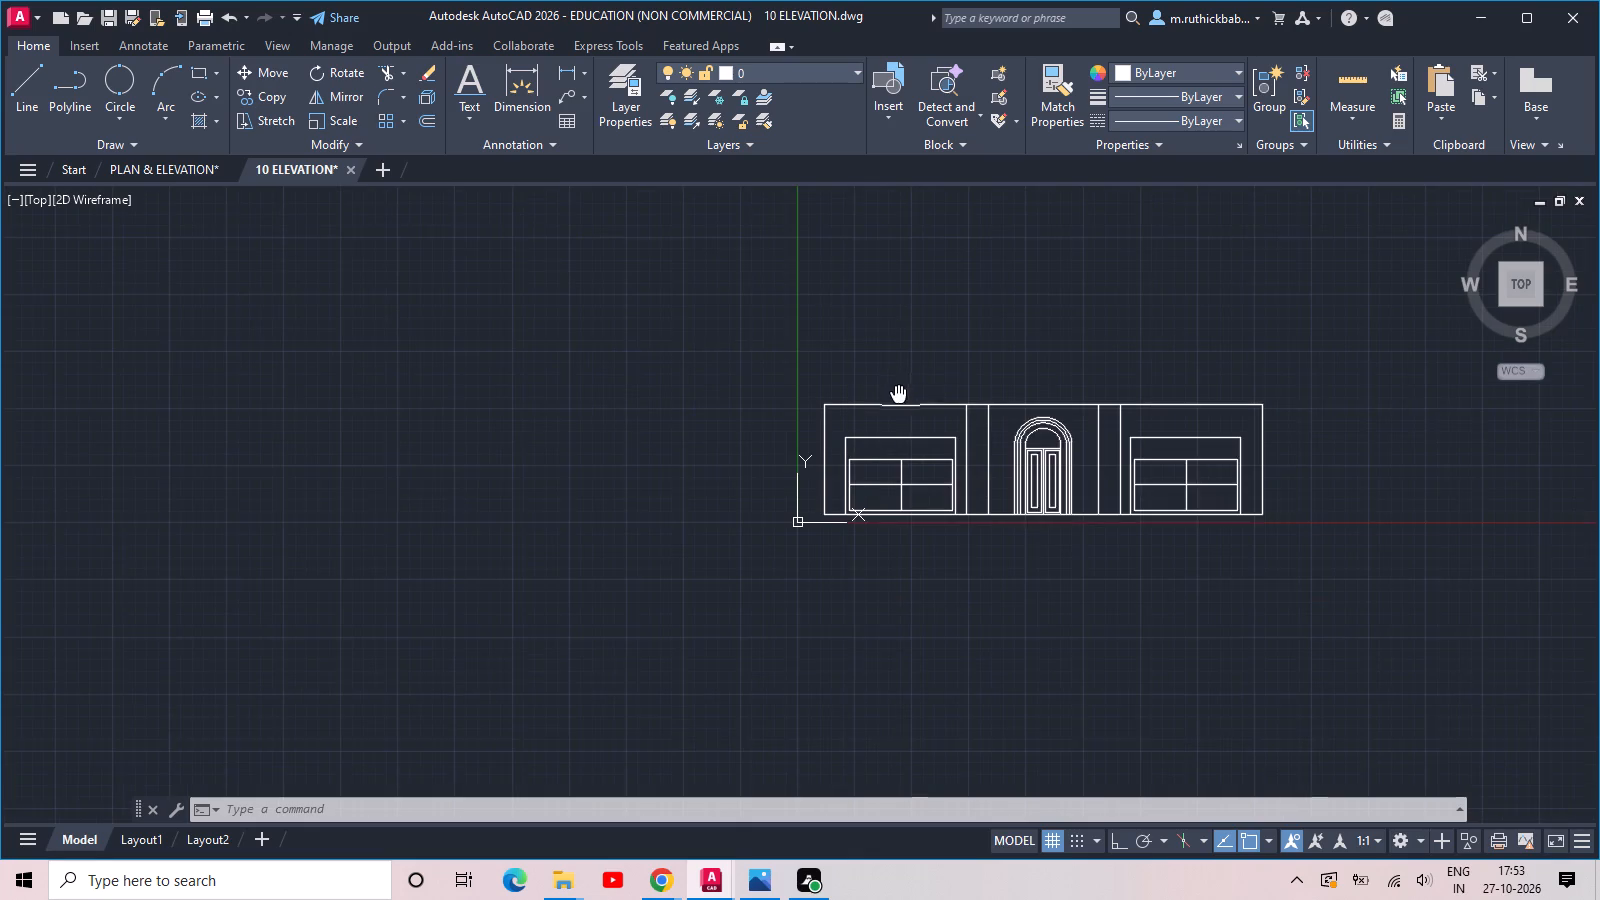
{"action": "middle_click_drag", "start_coordinate": [894, 401], "coordinate": [876, 427]}
{"action": "type", "text": "REC"}
{"action": "key", "text": "space"}
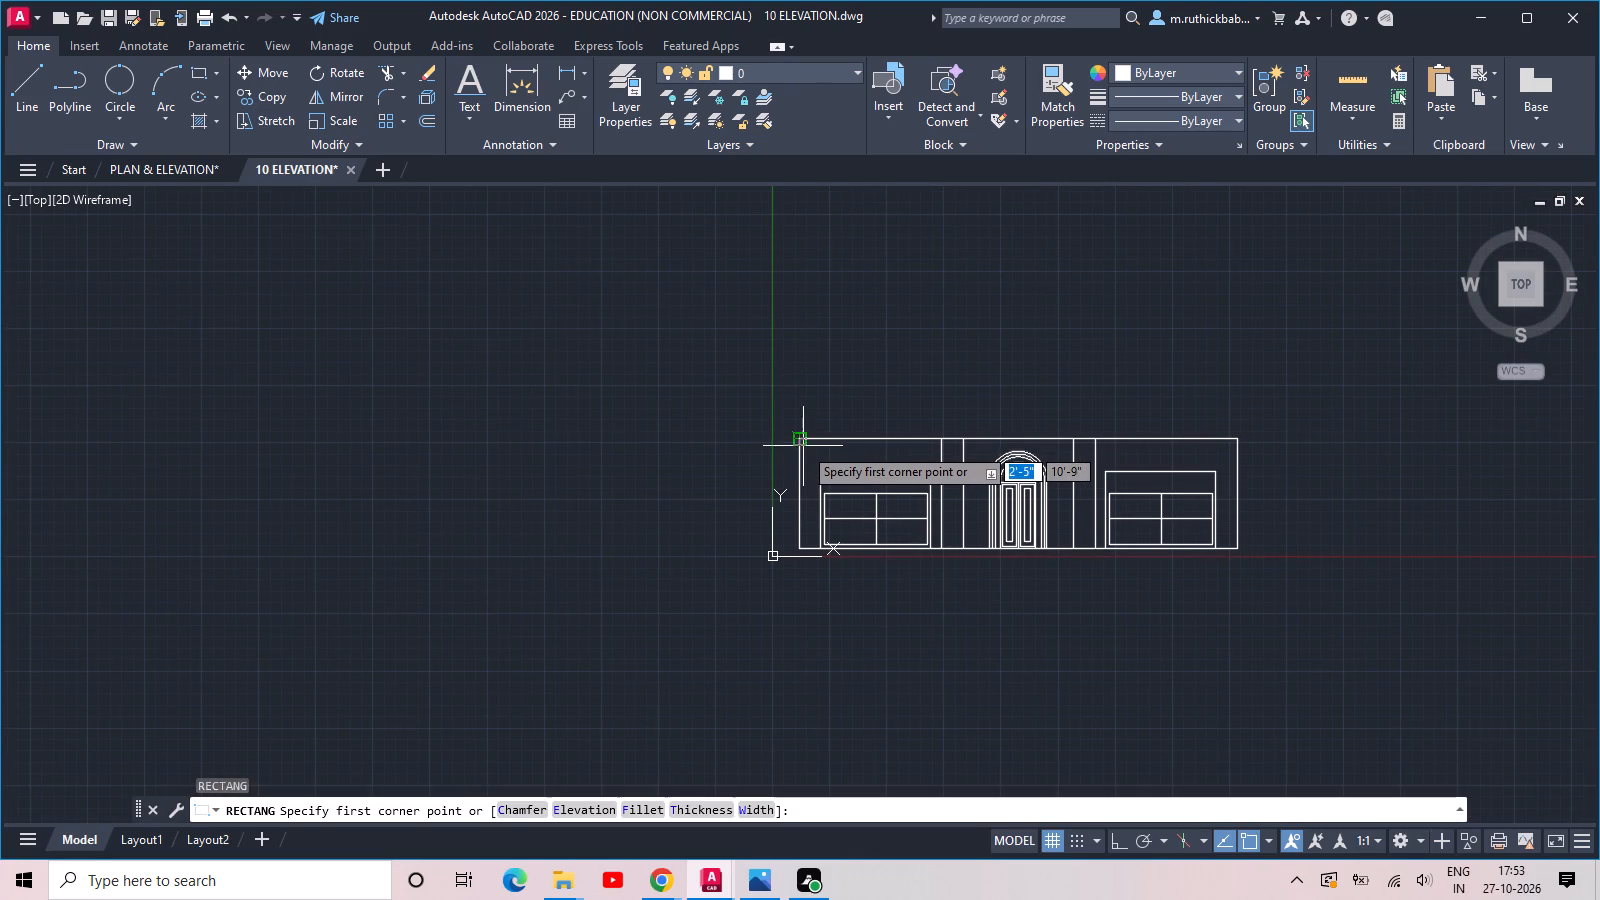
{"action": "left_click", "coordinate": [803, 444]}
{"action": "middle_click_drag", "start_coordinate": [816, 273], "coordinate": [731, 433]}
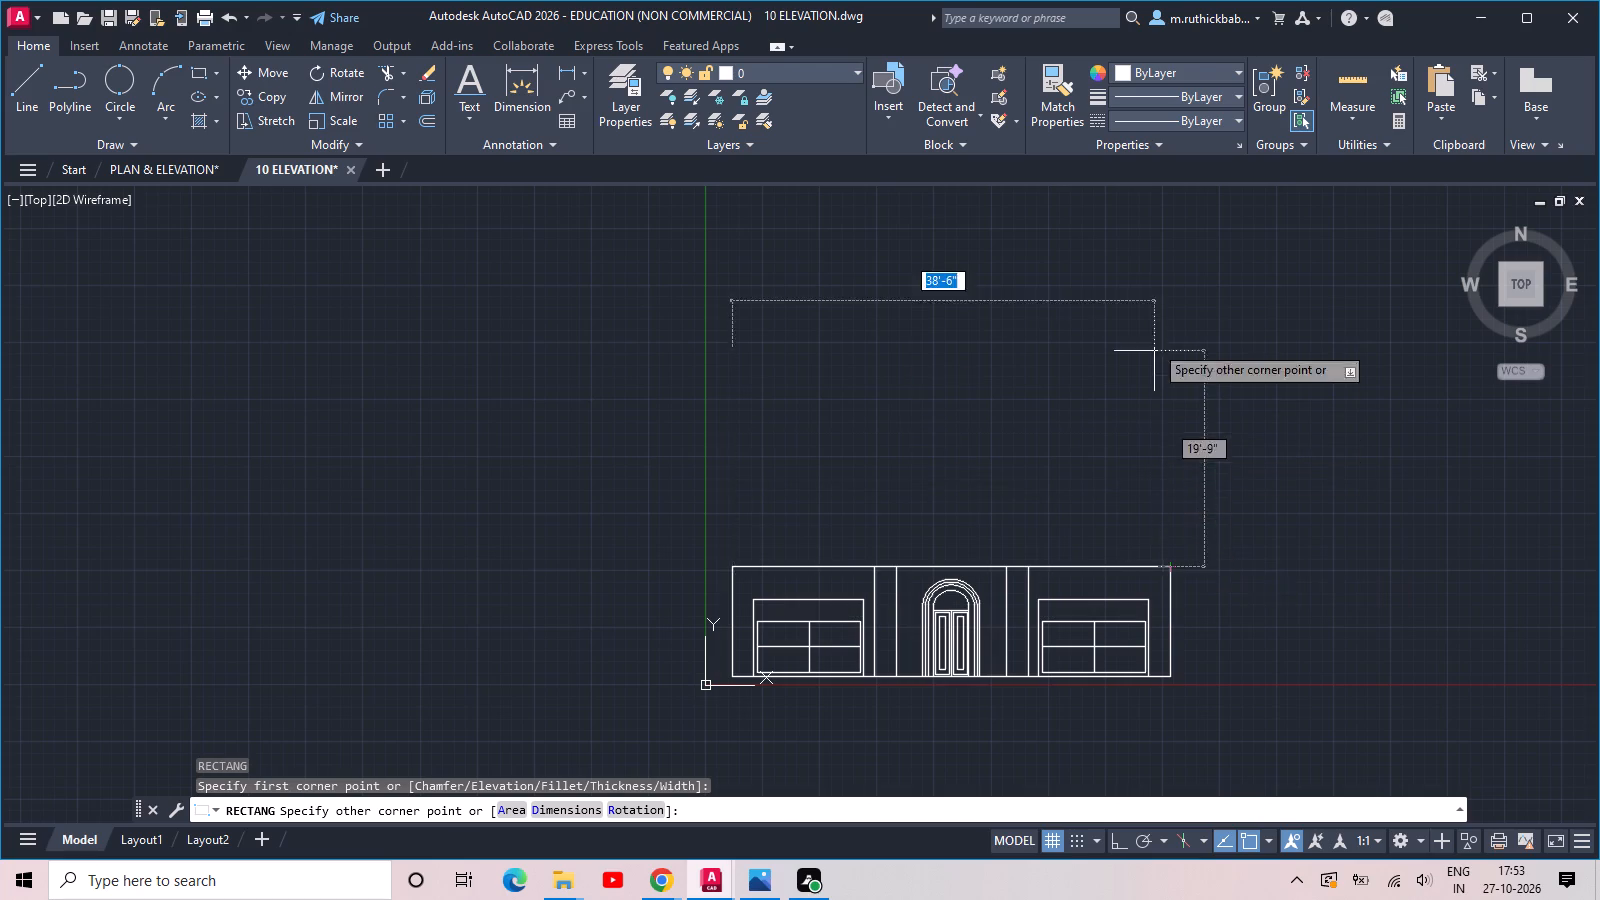
{"action": "middle_click_drag", "start_coordinate": [1147, 226], "coordinate": [1153, 320]}
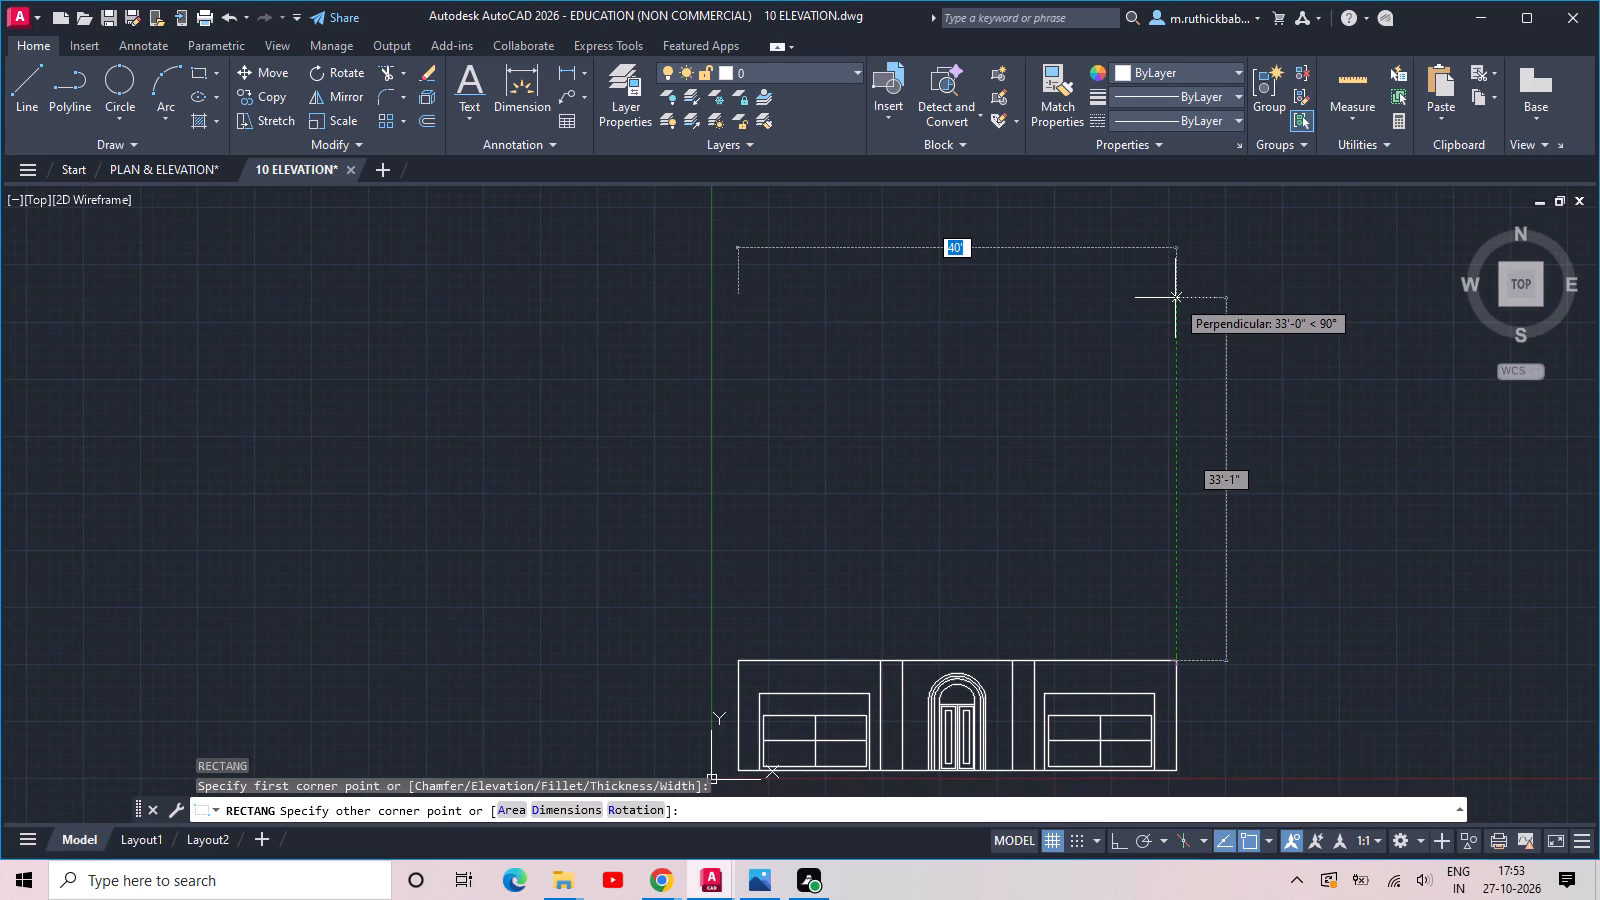
{"action": "key", "text": "Tab"}
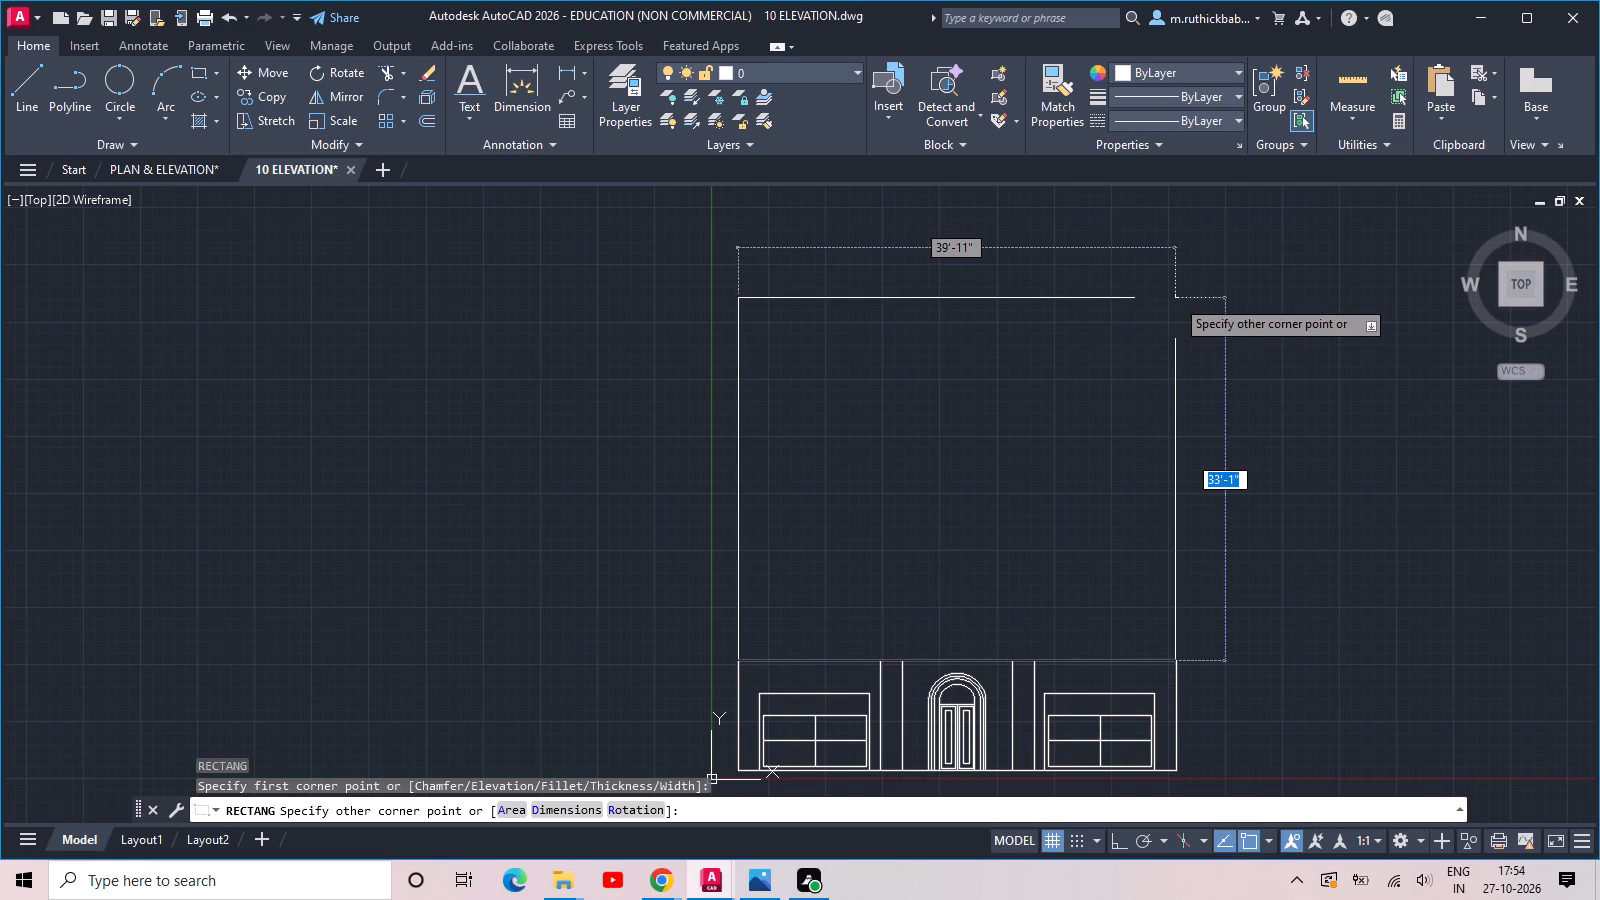
{"action": "type", "text": "45'"}
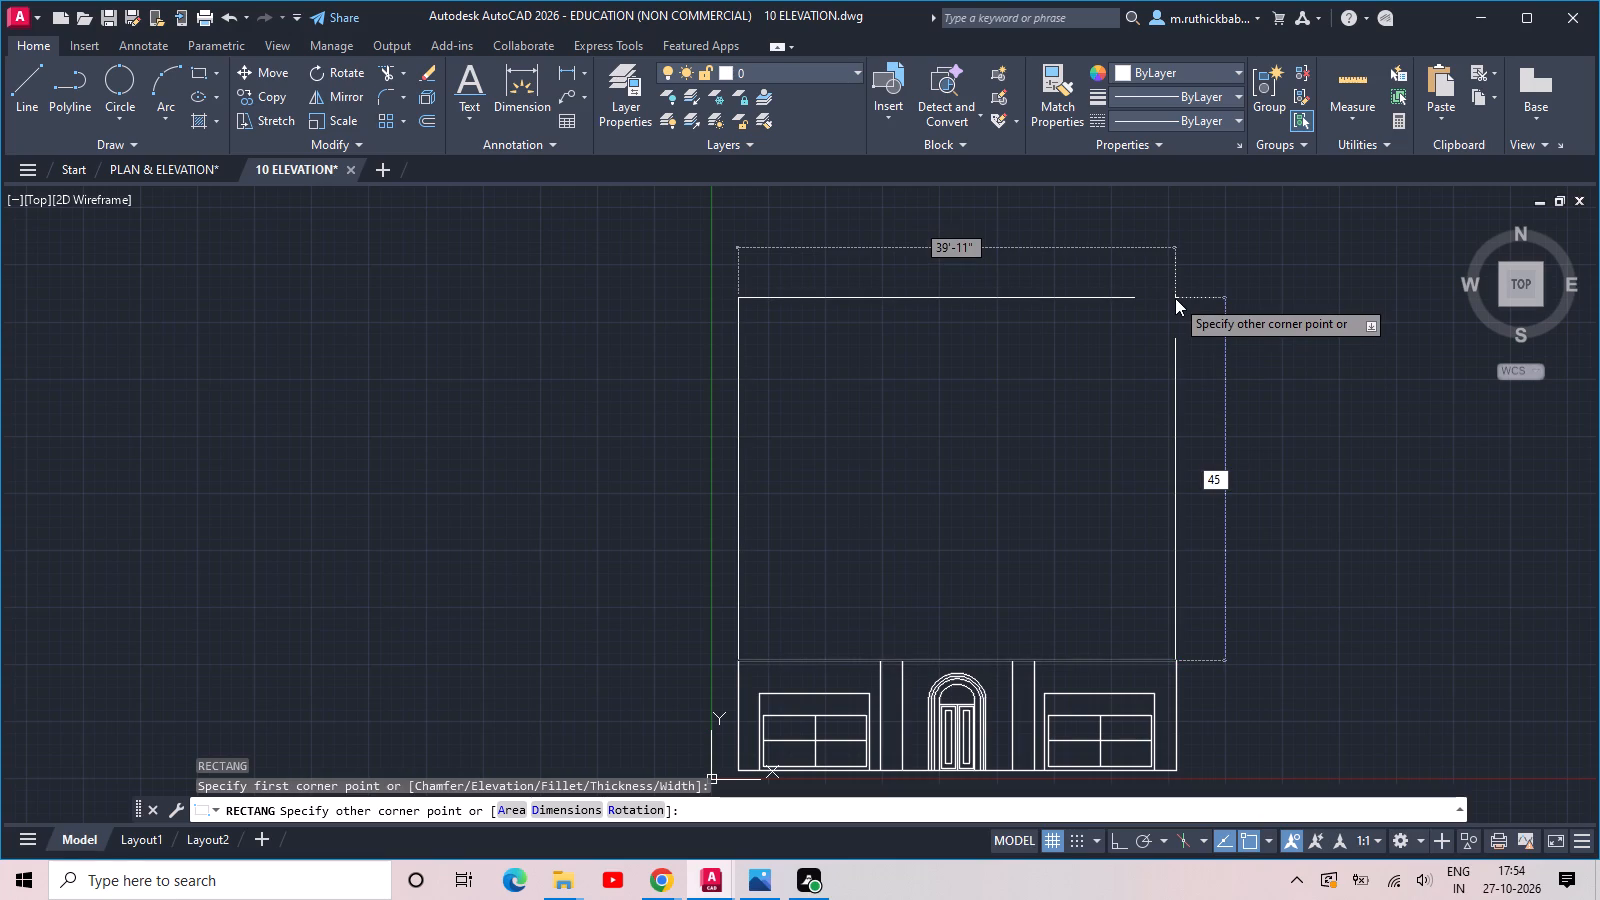
{"action": "key", "text": "Return"}
Draw a freehand upright window rectangle in the upper storeys, above the left-hand ground-floor window.
{"action": "scroll", "coordinate": [1175, 298], "scroll_direction": "down", "scroll_amount": 3}
{"action": "middle_click_drag", "start_coordinate": [1137, 324], "coordinate": [1123, 351]}
{"action": "scroll", "coordinate": [1130, 405], "scroll_direction": "up", "scroll_amount": 1}
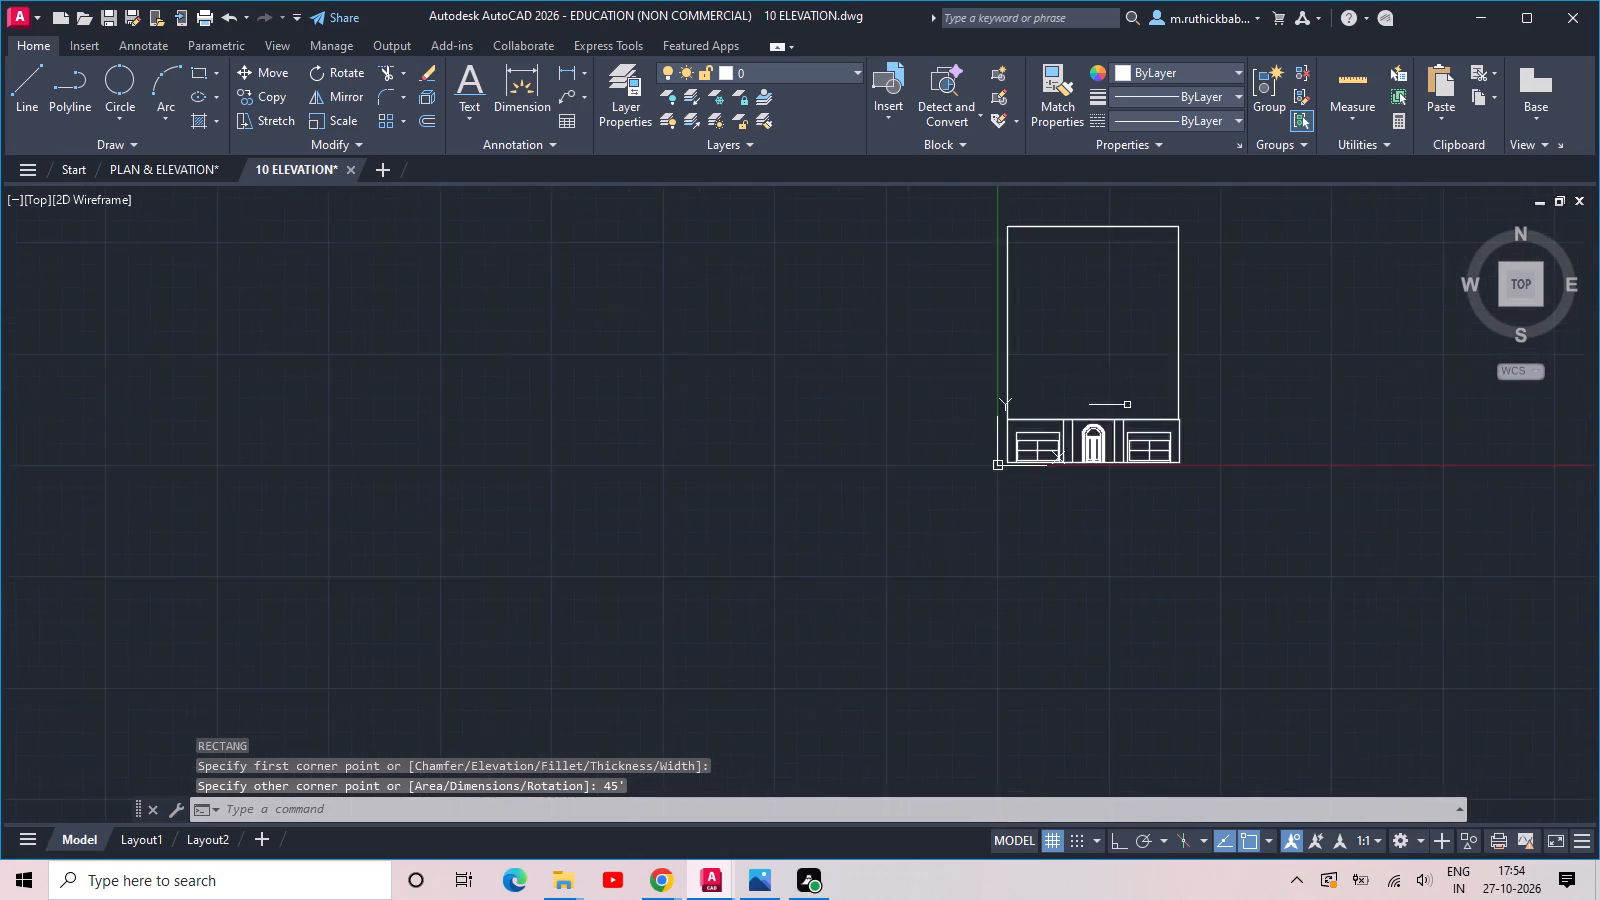
{"action": "scroll", "coordinate": [1126, 405], "scroll_direction": "up", "scroll_amount": 3}
{"action": "middle_click_drag", "start_coordinate": [877, 425], "coordinate": [911, 440]}
{"action": "scroll", "coordinate": [904, 437], "scroll_direction": "up", "scroll_amount": 1}
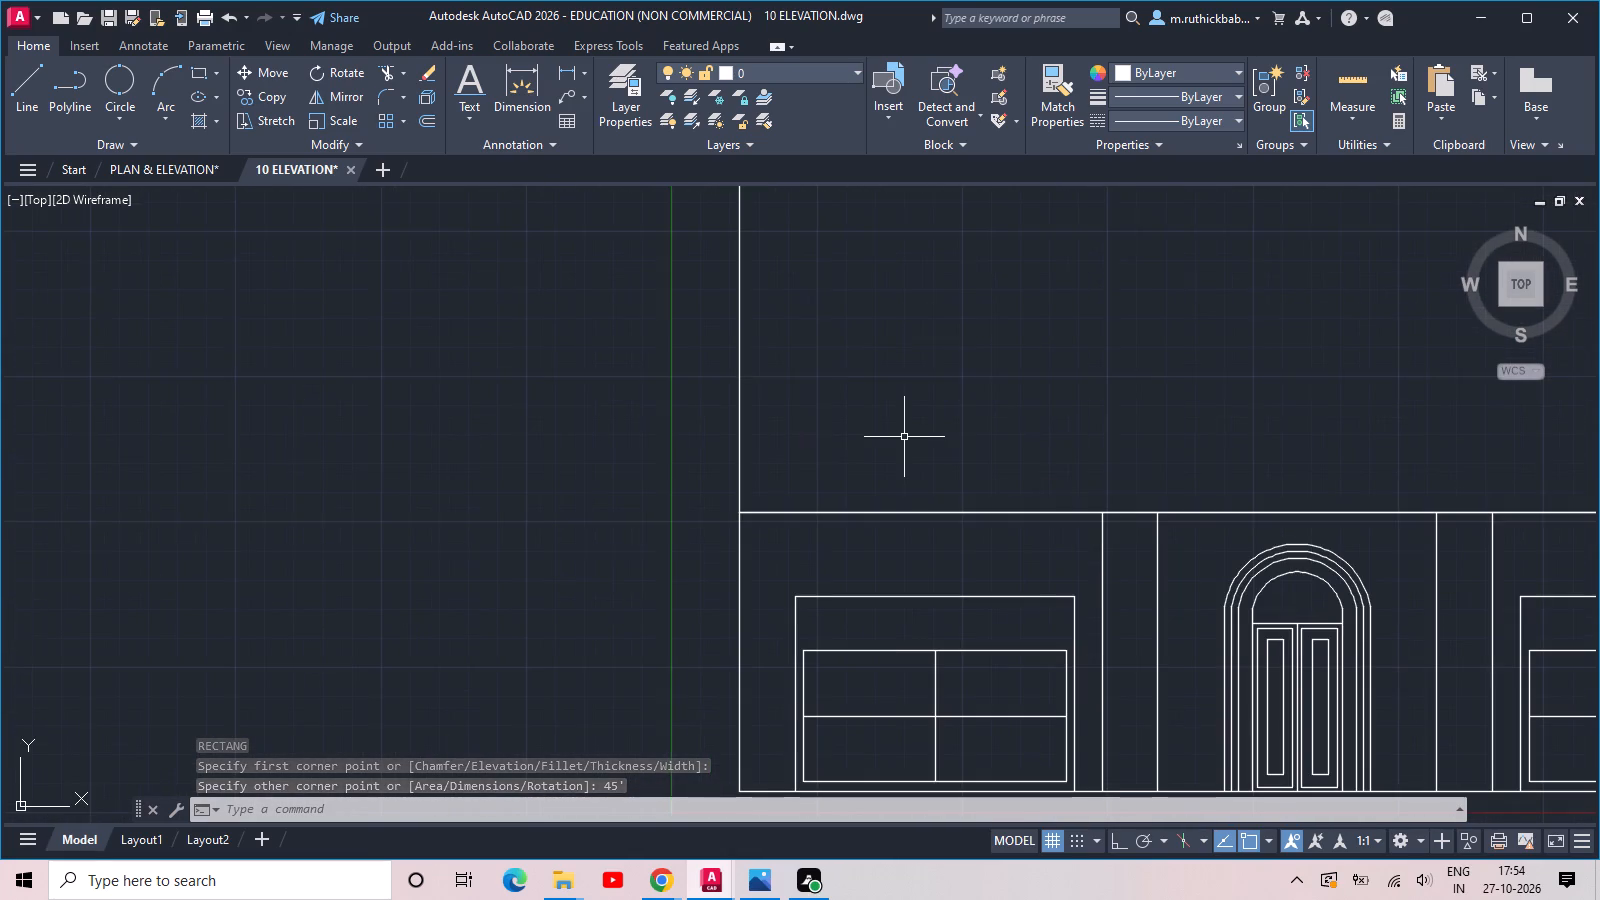
{"action": "scroll", "coordinate": [904, 437], "scroll_direction": "up", "scroll_amount": 1}
{"action": "middle_click_drag", "start_coordinate": [904, 437], "coordinate": [1010, 458]}
{"action": "scroll", "coordinate": [1017, 461], "scroll_direction": "down", "scroll_amount": 1}
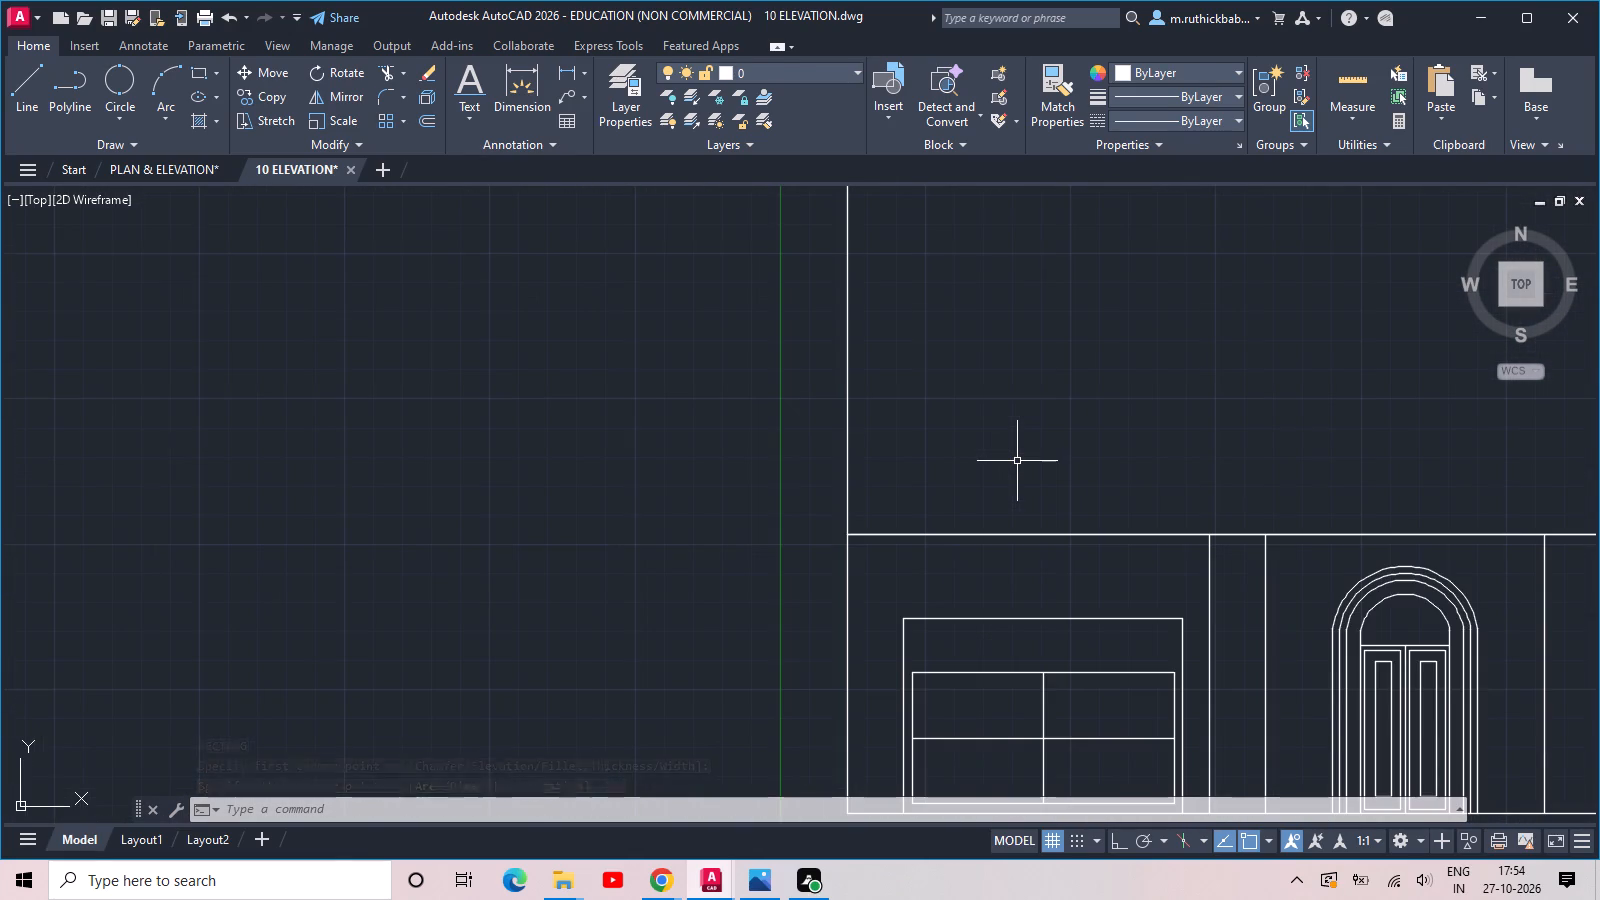
{"action": "type", "text": "REC"}
{"action": "key", "text": "space"}
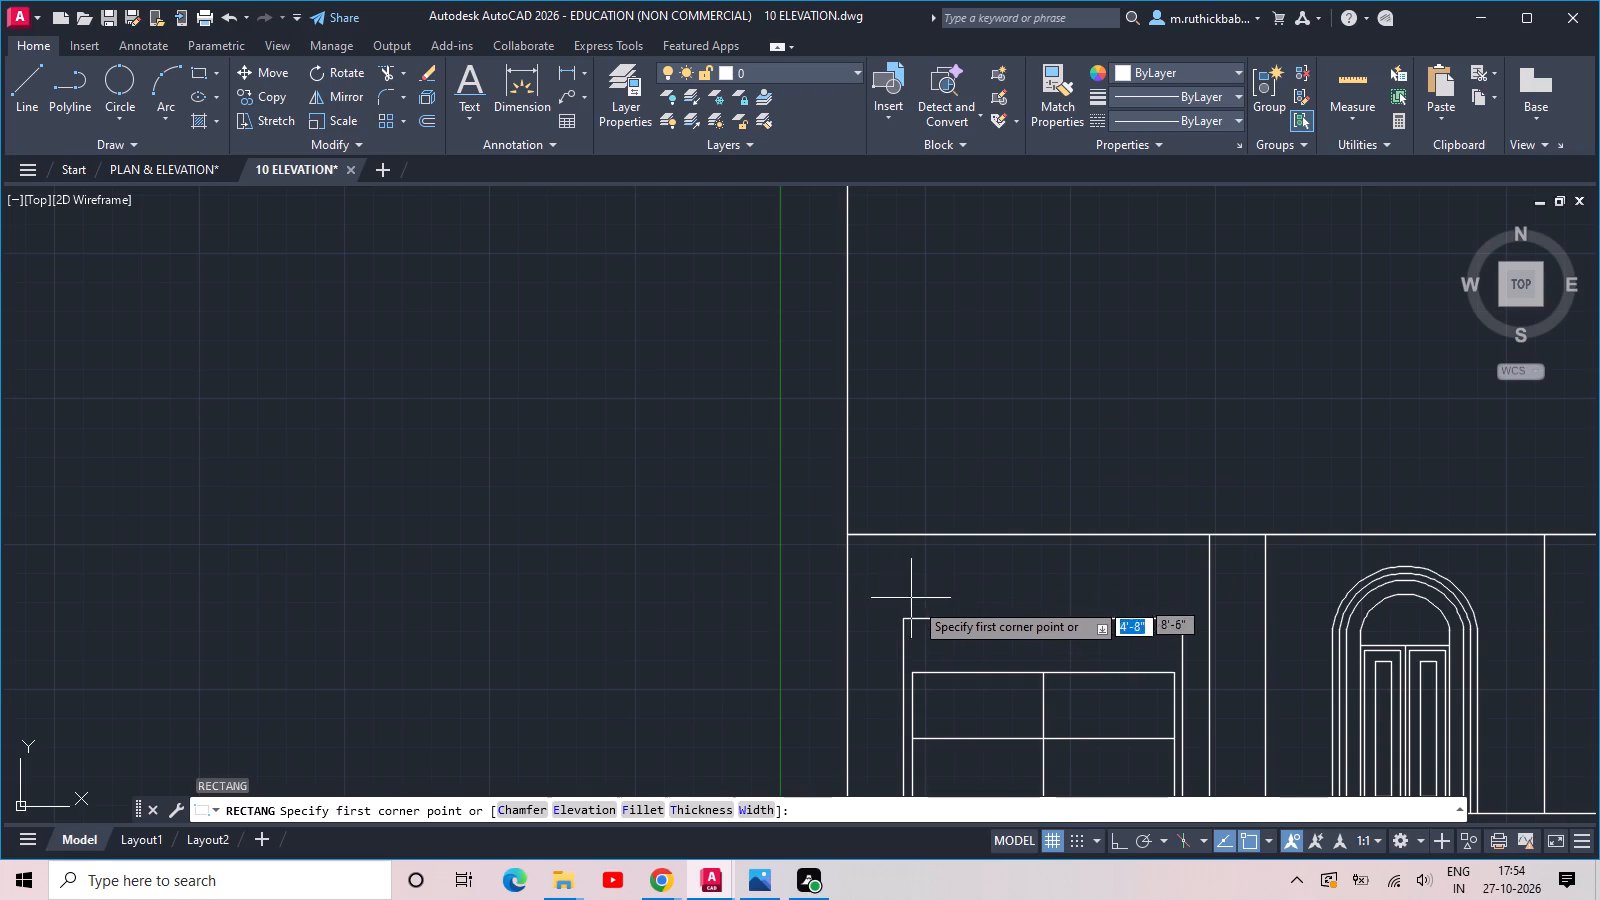
{"action": "left_click", "coordinate": [933, 411]}
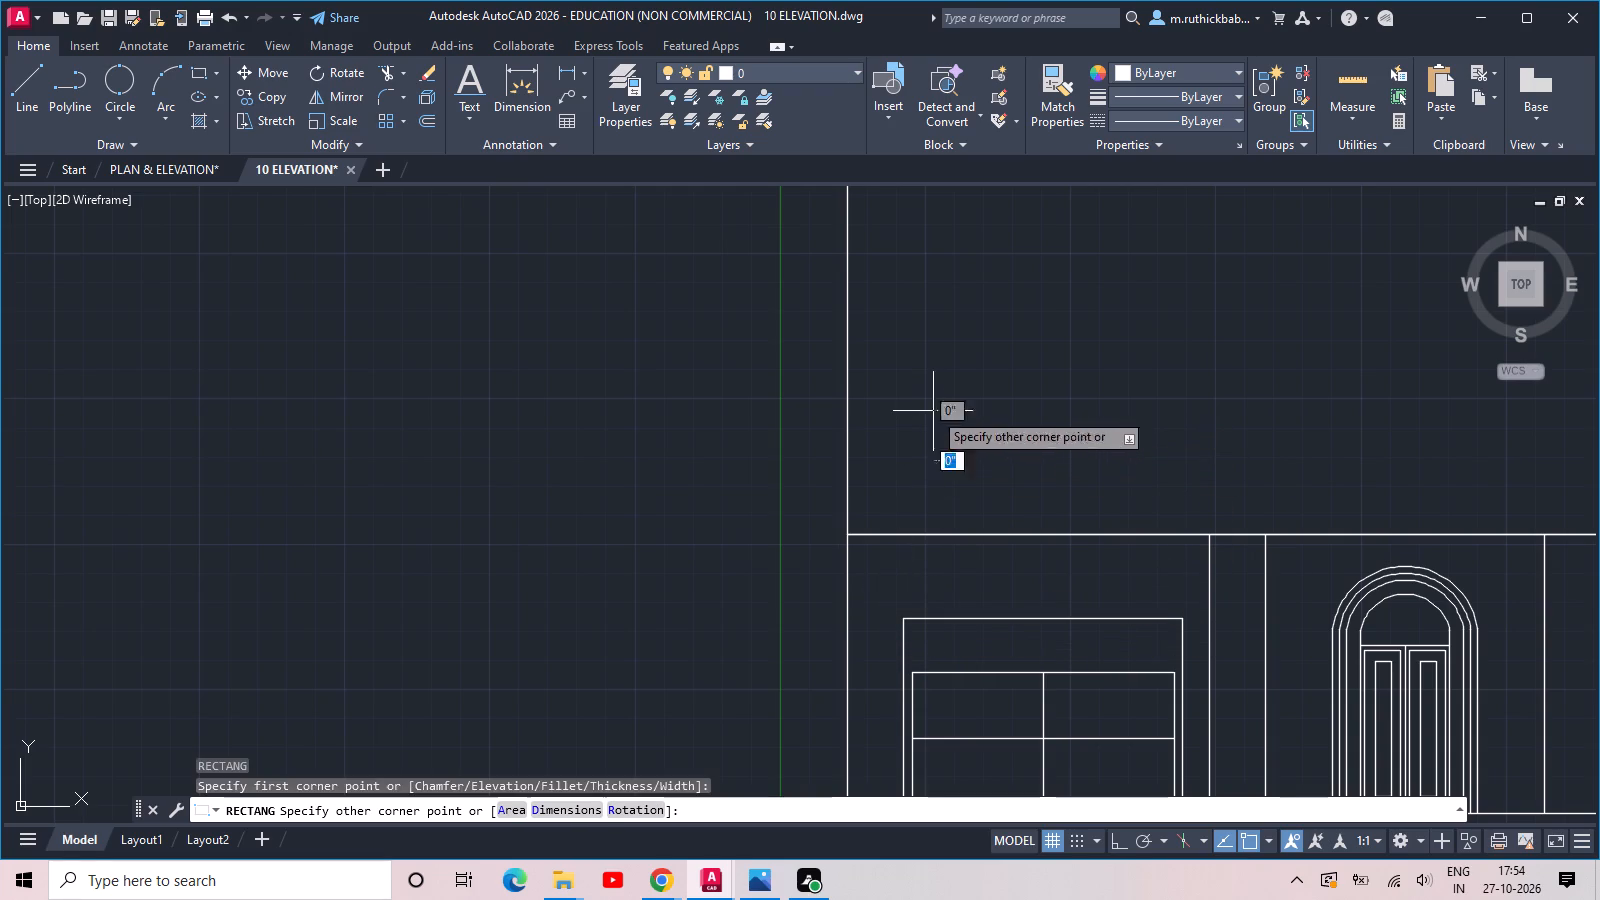
{"action": "middle_click_drag", "start_coordinate": [970, 259], "coordinate": [922, 320]}
{"action": "middle_click_drag", "start_coordinate": [1126, 206], "coordinate": [1112, 307]}
{"action": "left_click", "coordinate": [1113, 257]}
Draw a two-point circle whose diameter spans the new window rectangle's two upper corners.
{"action": "middle_click_drag", "start_coordinate": [1067, 308], "coordinate": [1065, 312]}
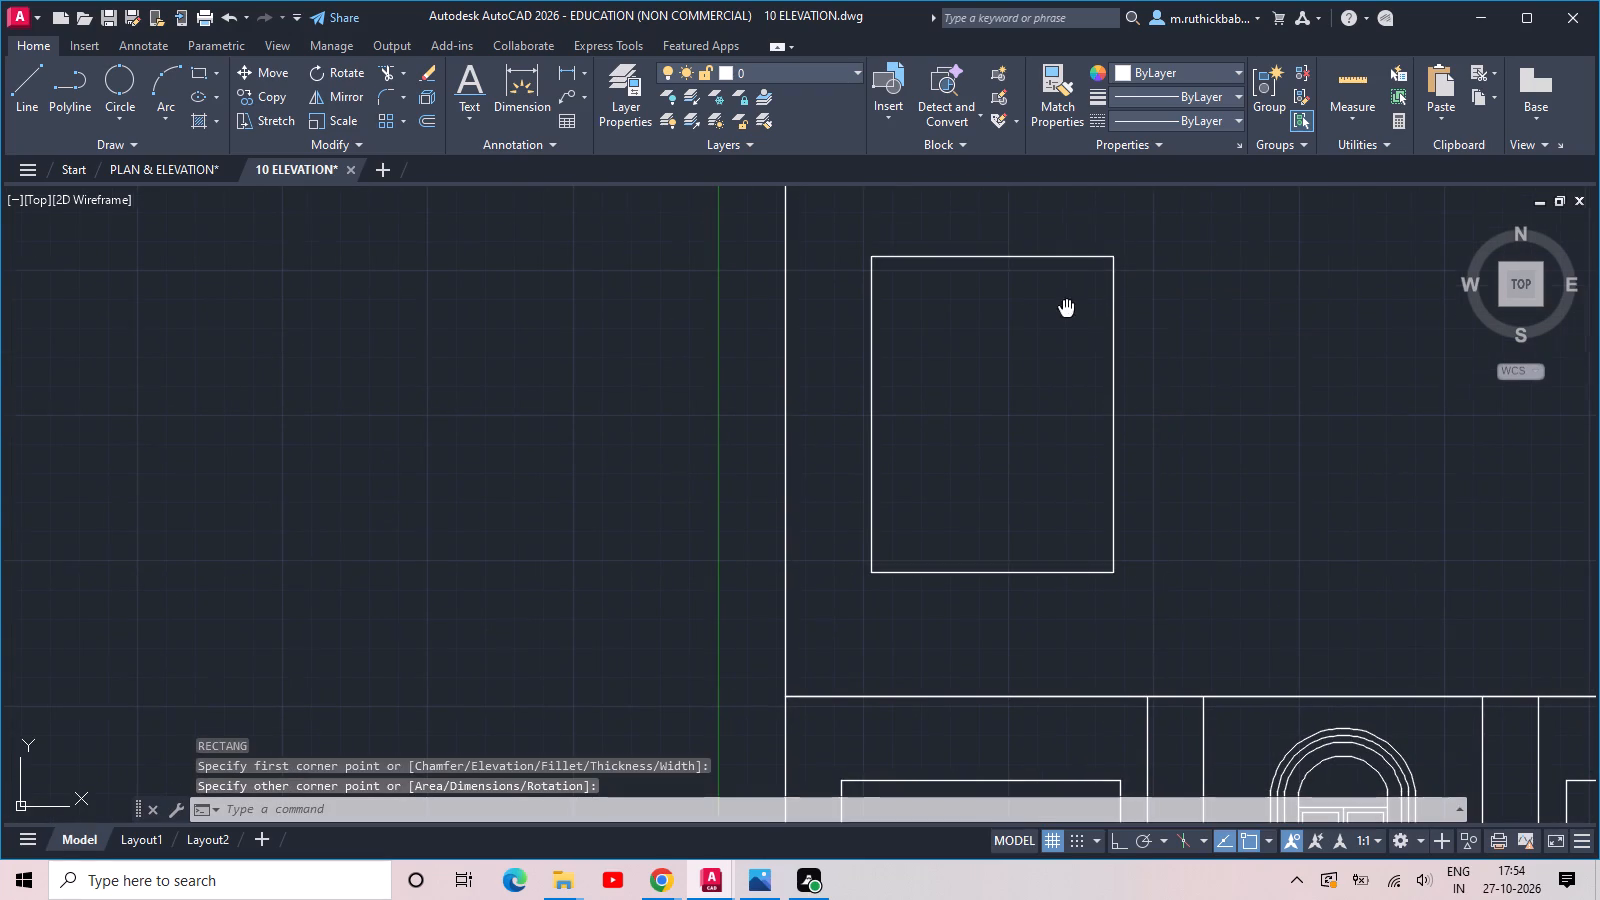
{"action": "middle_click_drag", "start_coordinate": [1065, 312], "coordinate": [1057, 428]}
{"action": "key", "text": "c"}
{"action": "key", "text": "space"}
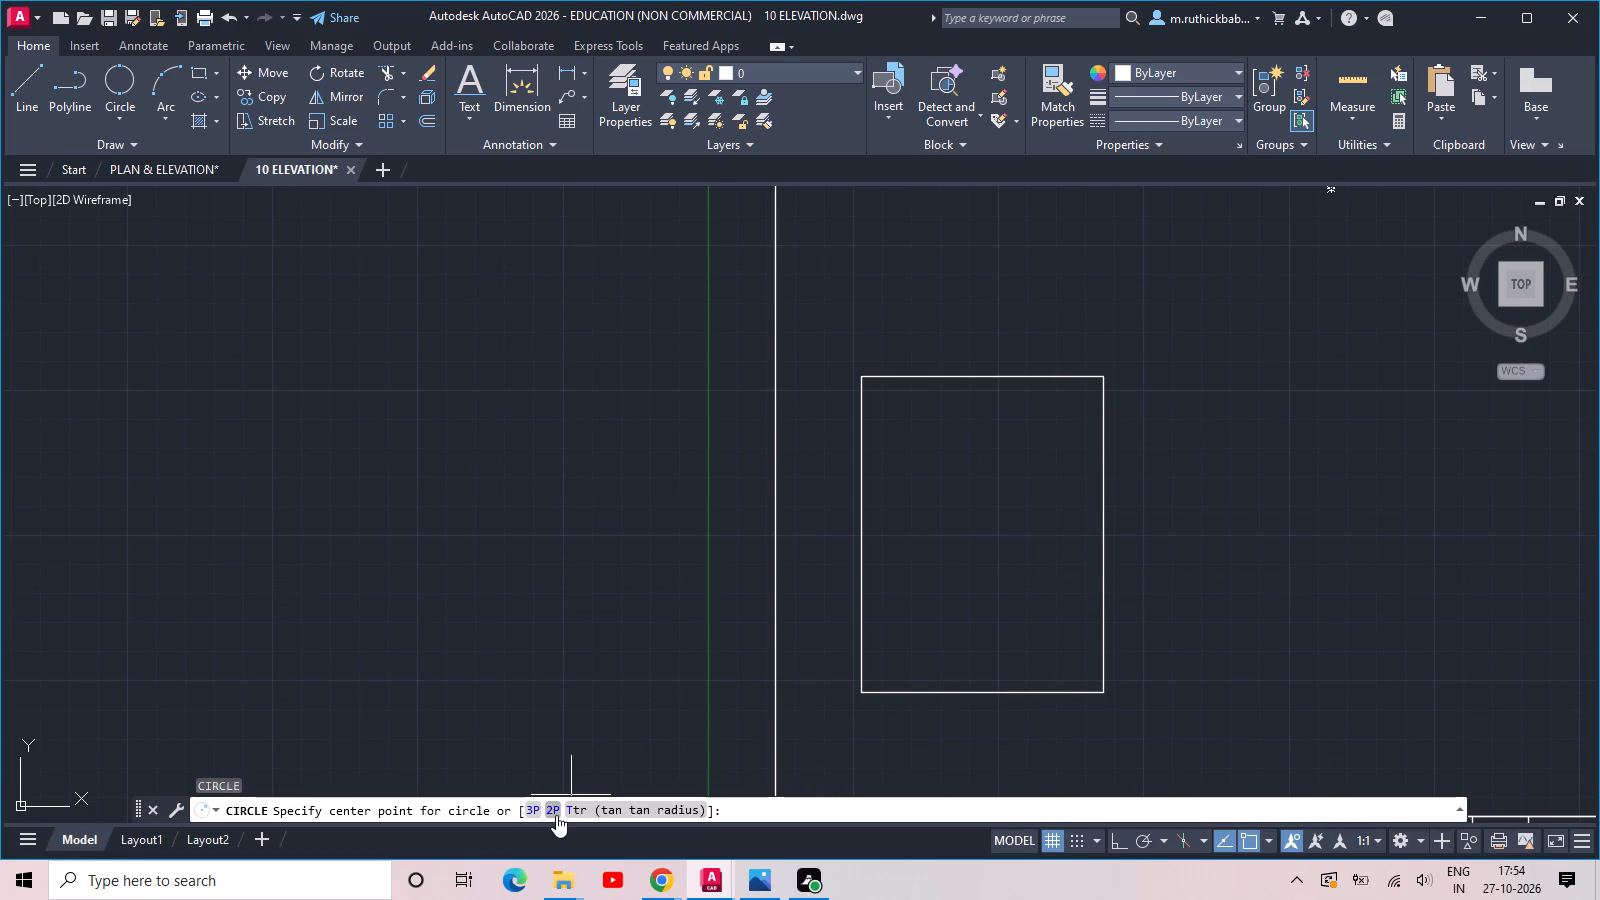
{"action": "left_click", "coordinate": [556, 803]}
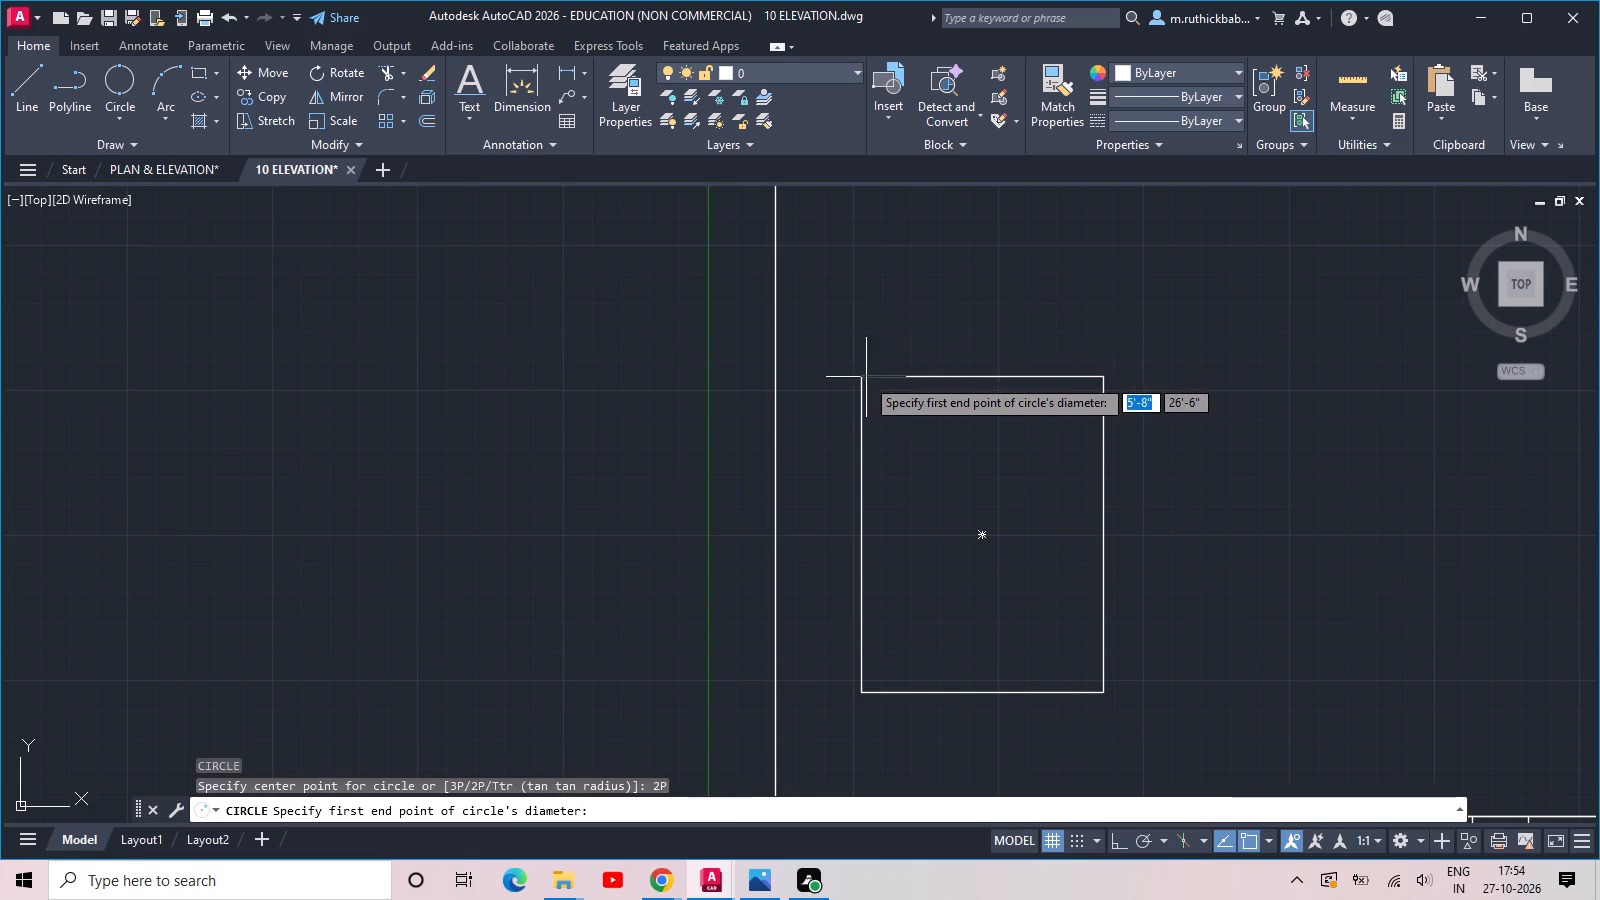
{"action": "left_click", "coordinate": [863, 377]}
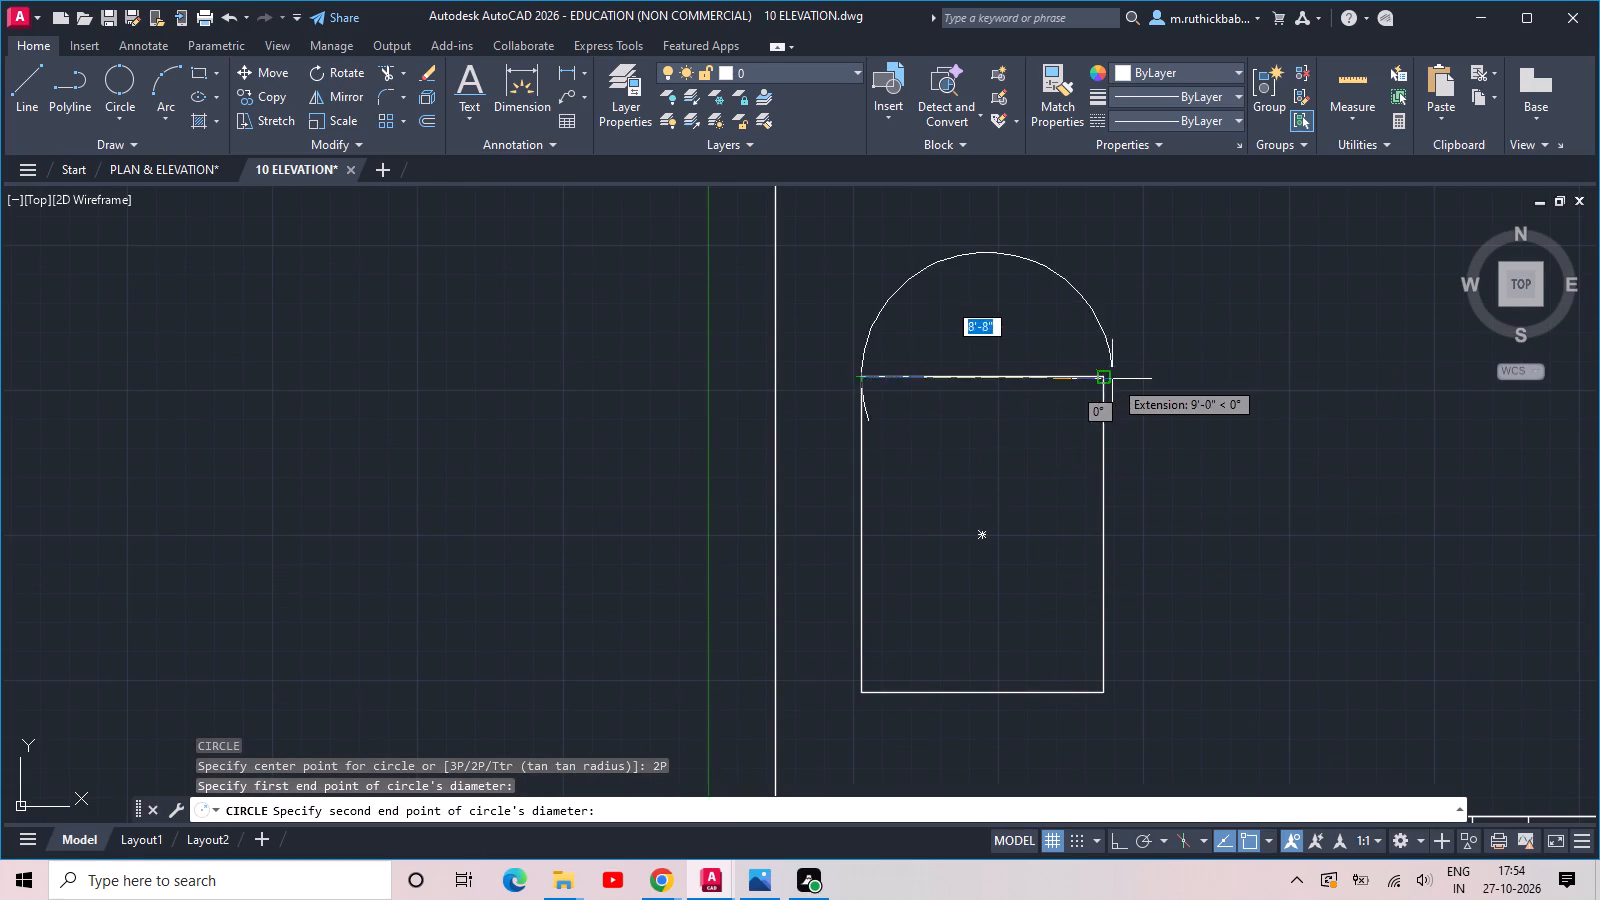
{"action": "left_click", "coordinate": [1102, 377]}
{"action": "key", "text": "c"}
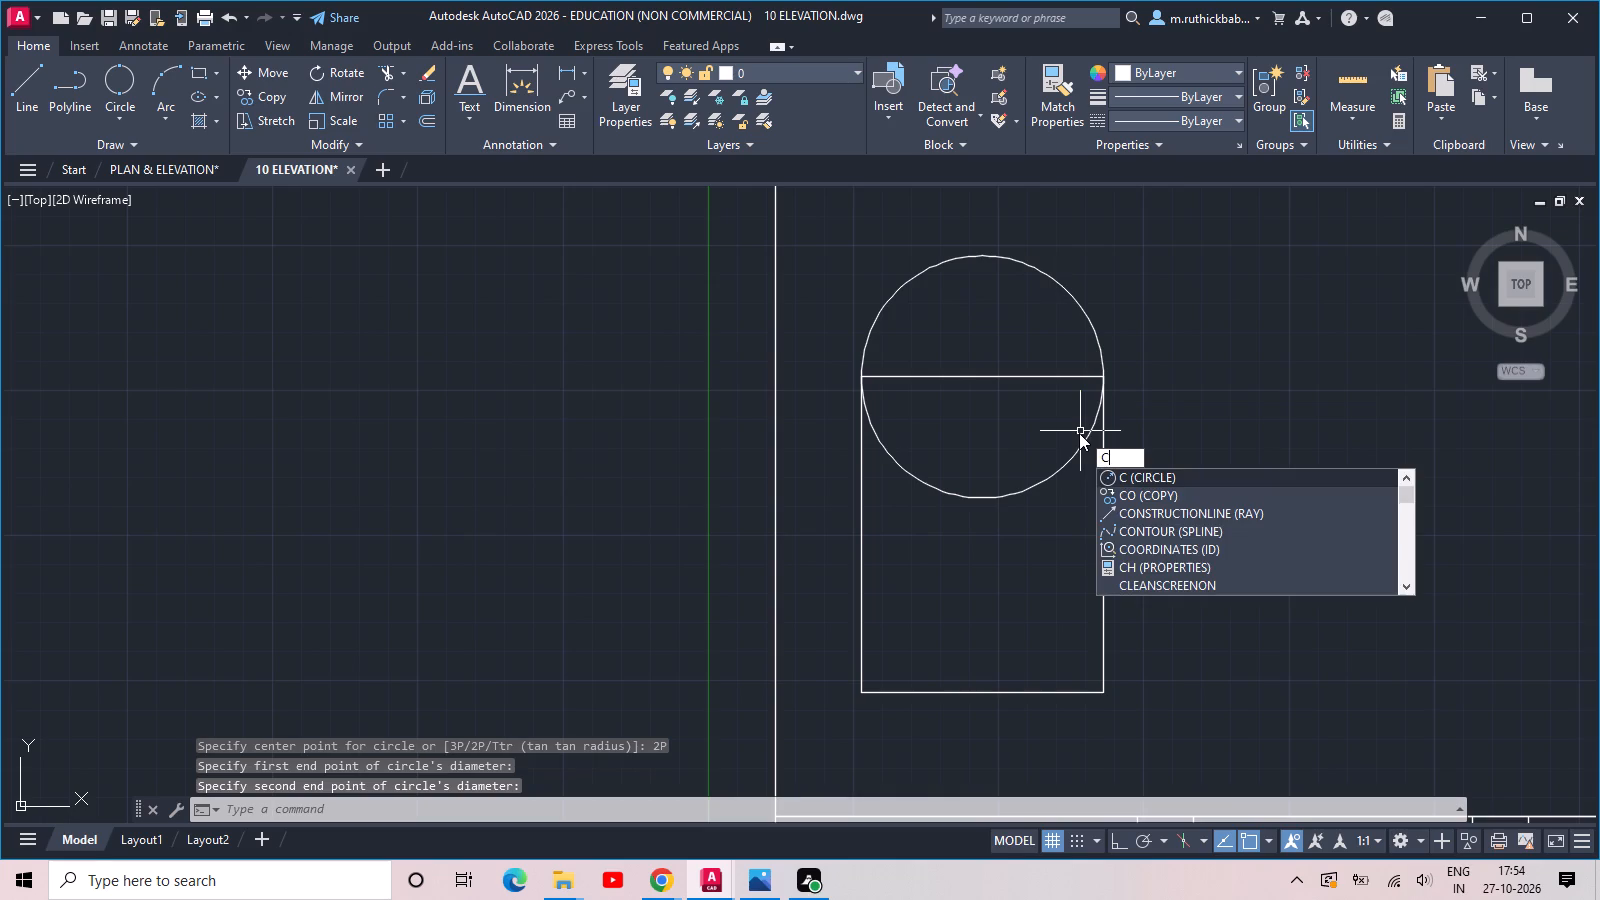
Trim away the circle's lower half and the rectangle's top edge to leave an arched window outline.
{"action": "key", "text": "Escape"}
{"action": "key", "text": "Escape"}
{"action": "key", "text": "t"}
{"action": "type", "text": "R"}
{"action": "key", "text": "space"}
{"action": "key", "text": "space"}
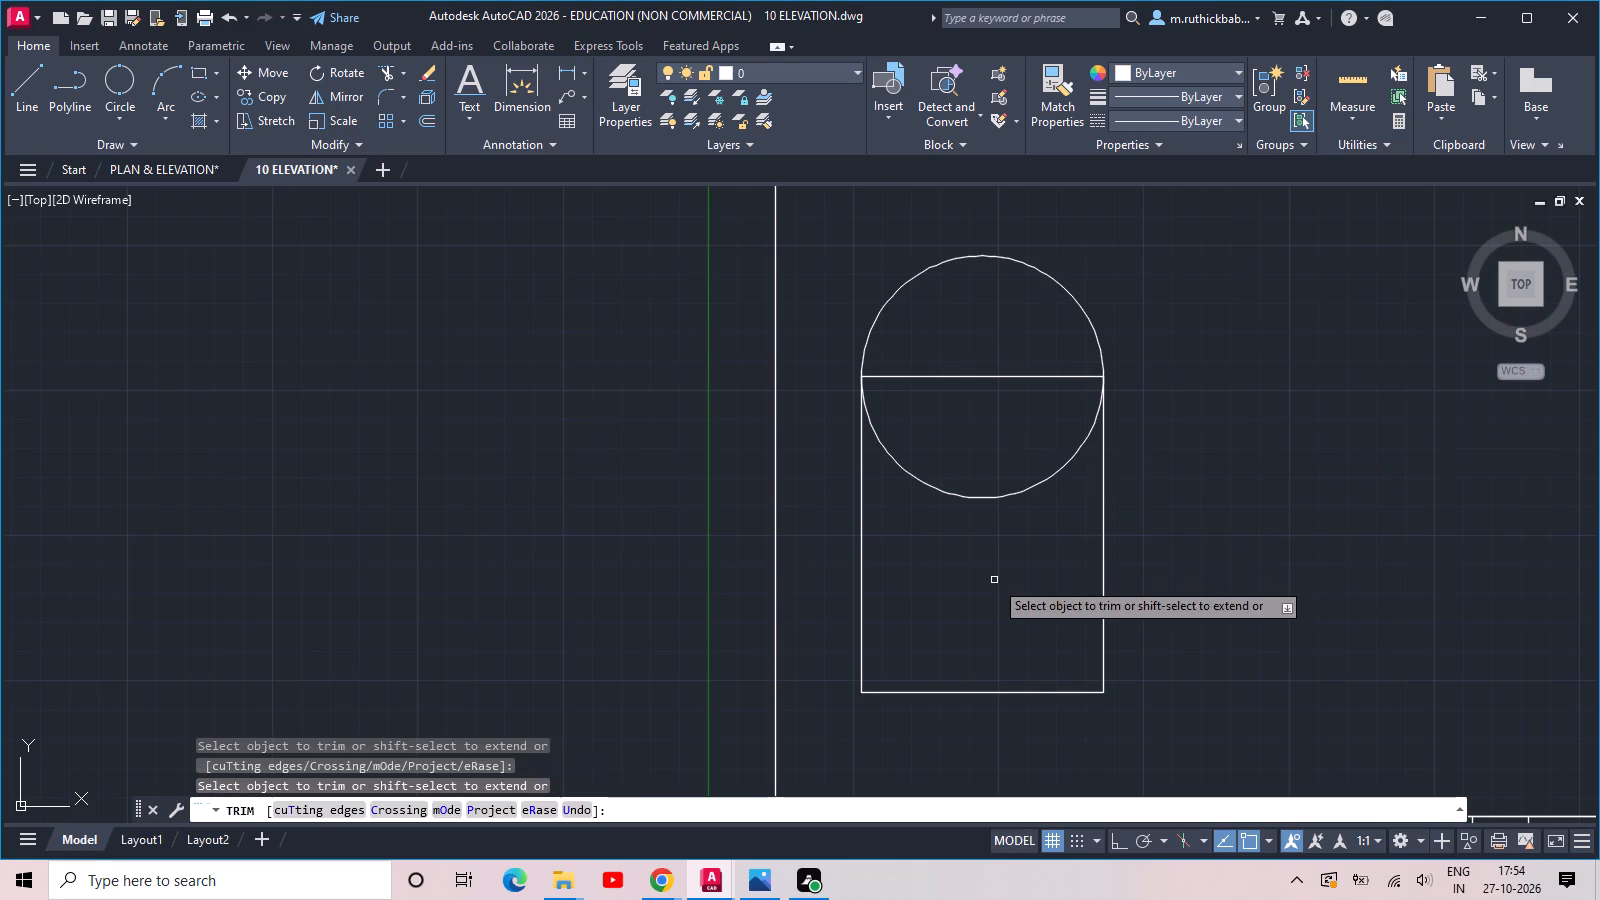
{"action": "left_click_drag", "start_coordinate": [994, 548], "coordinate": [994, 524]}
{"action": "left_click", "coordinate": [979, 339]}
{"action": "left_click", "coordinate": [985, 542]}
{"action": "key", "text": "Escape"}
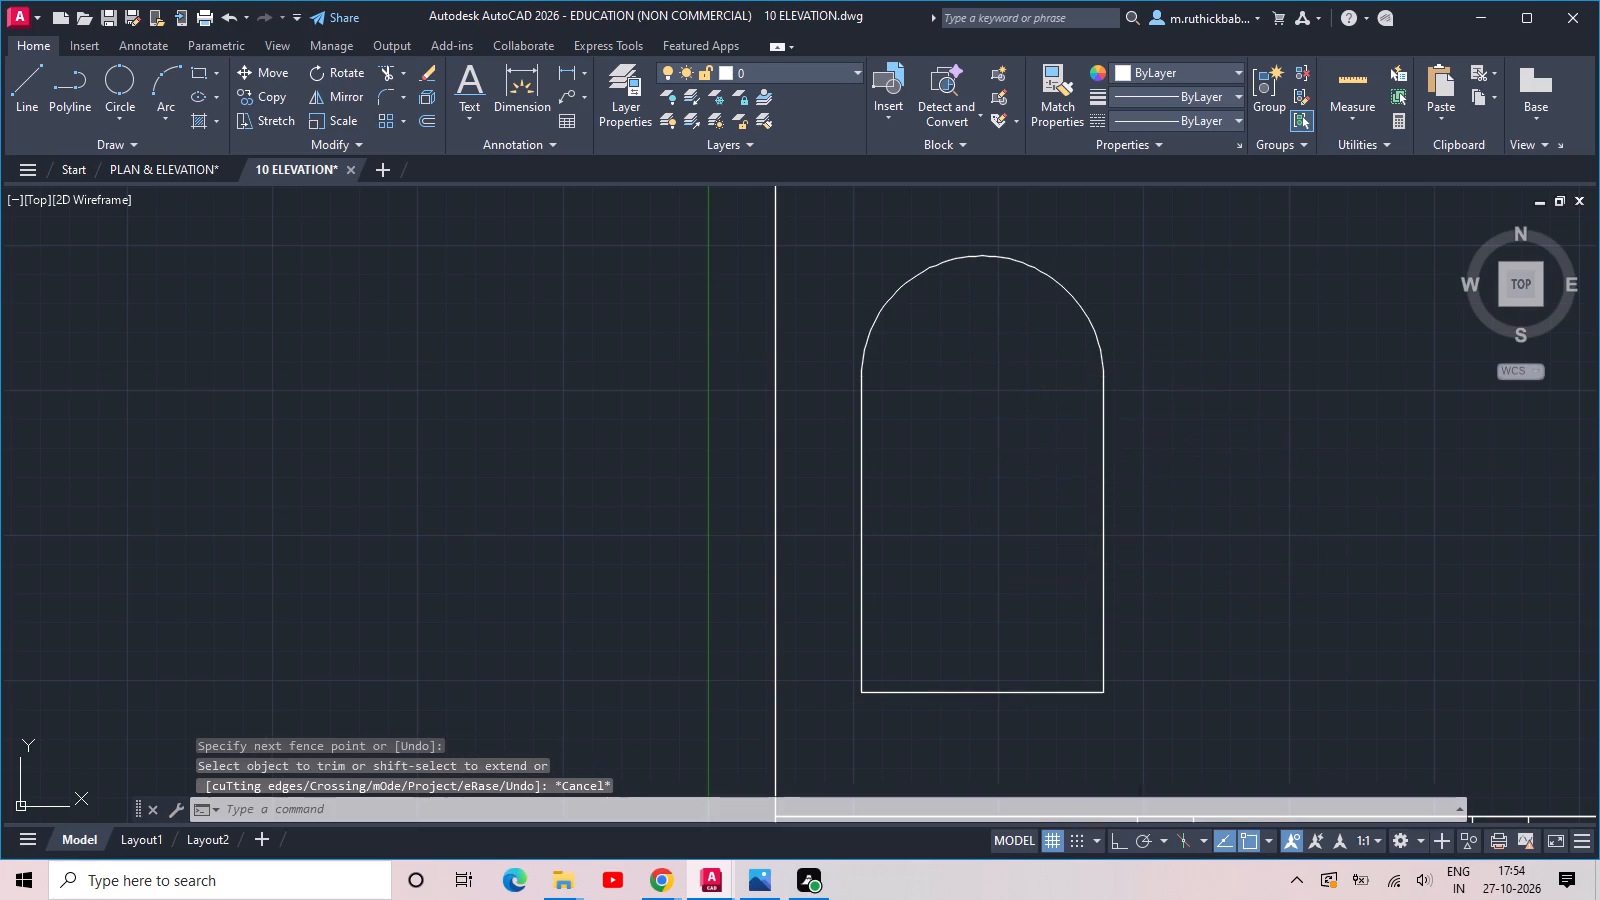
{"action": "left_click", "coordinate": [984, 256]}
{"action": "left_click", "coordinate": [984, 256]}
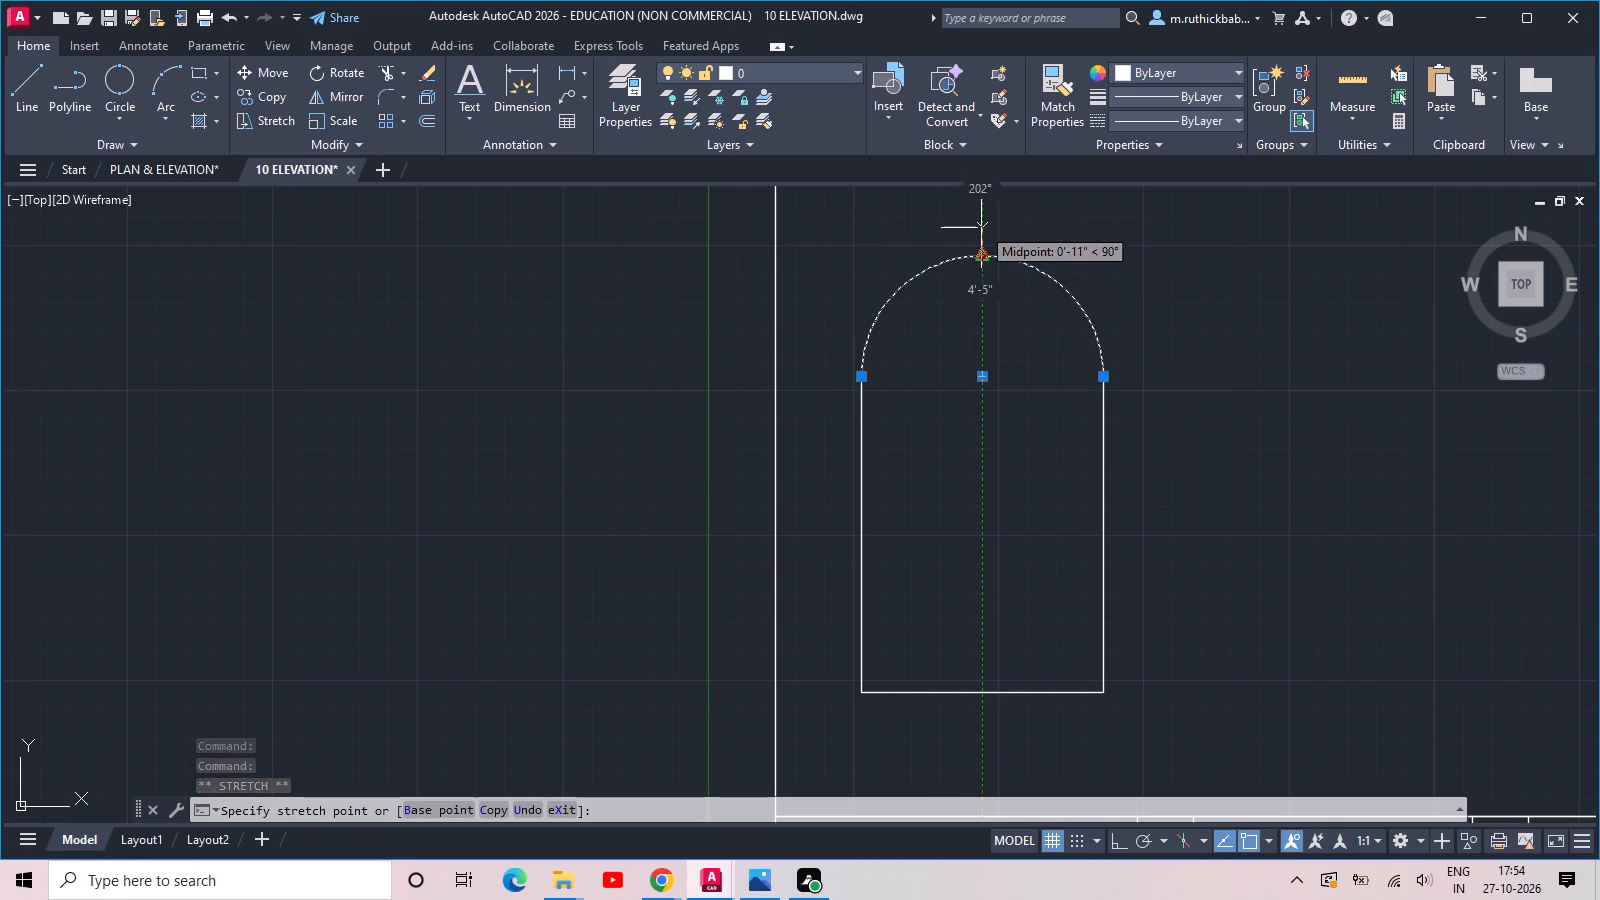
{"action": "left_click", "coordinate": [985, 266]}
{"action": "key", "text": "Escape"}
Join the arch and the three rectangle sides into a single window polyline.
{"action": "left_click_drag", "start_coordinate": [1107, 266], "coordinate": [1104, 286]}
{"action": "left_click", "coordinate": [1036, 548]}
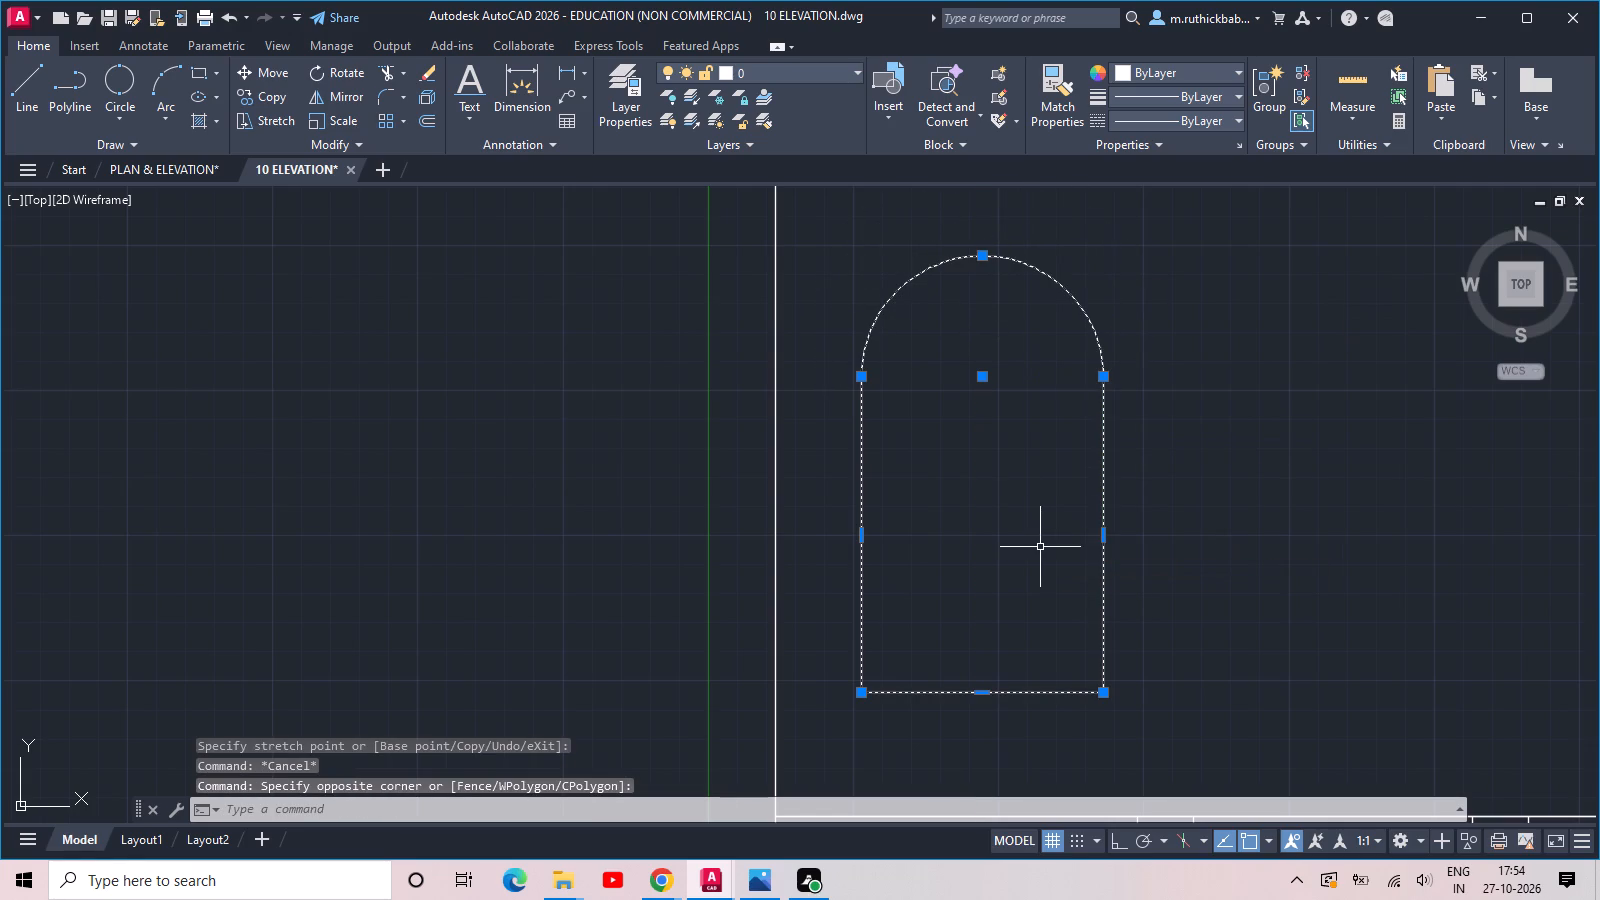
{"action": "key", "text": "j"}
{"action": "key", "text": "space"}
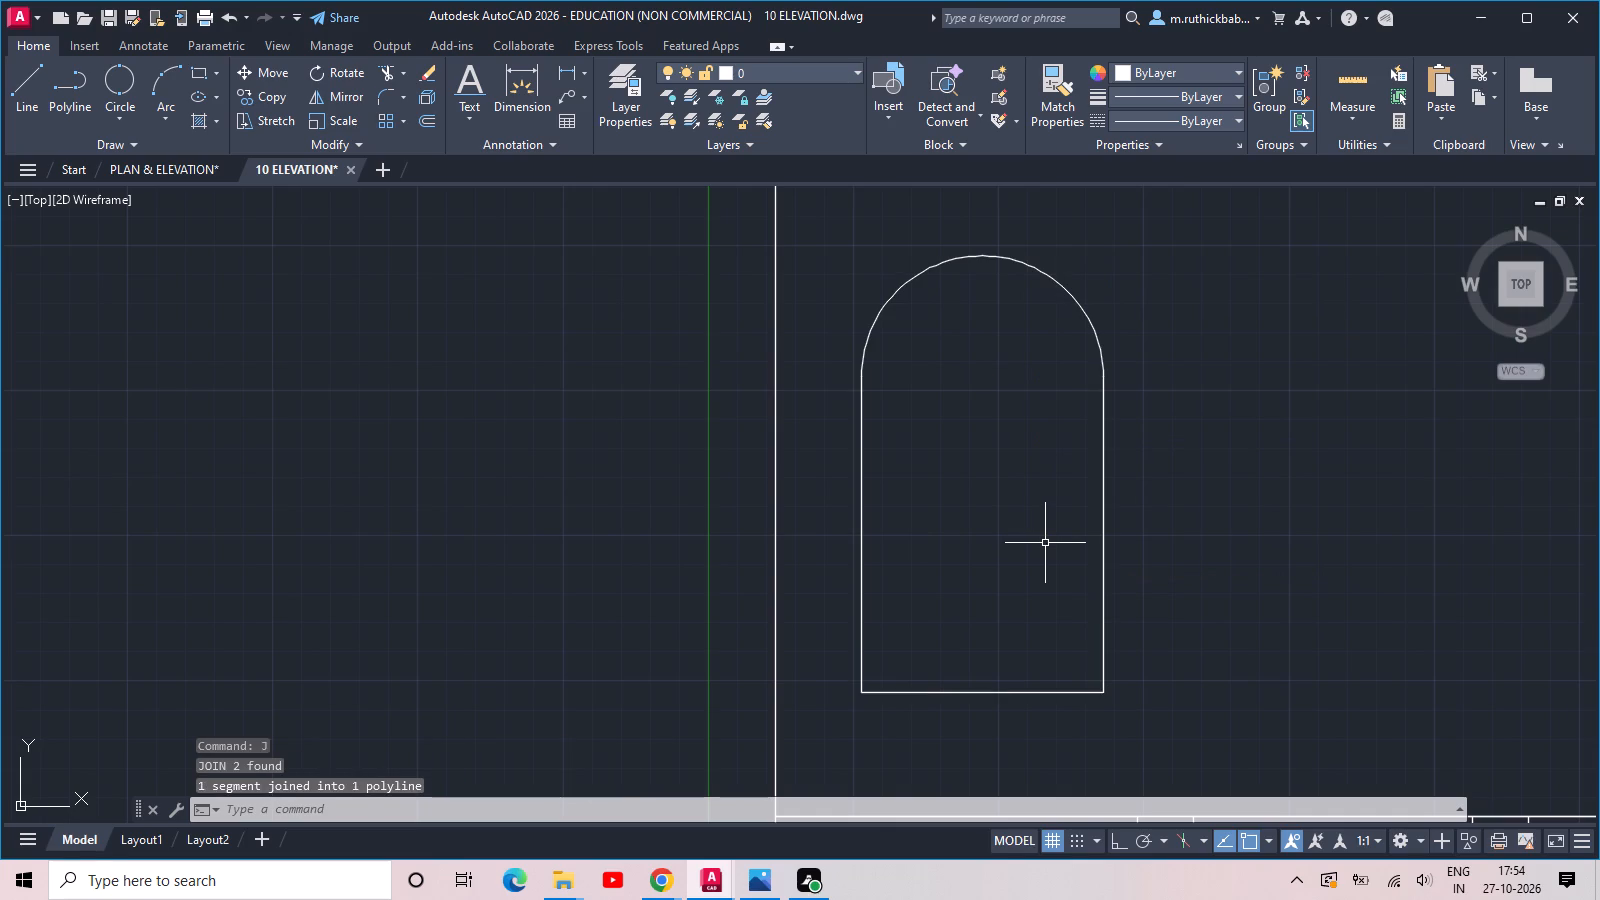
Offset the arched window outline 6" inward, and offset the resulting outline a further 9" inward.
{"action": "key", "text": "o"}
{"action": "type", "text": "FF"}
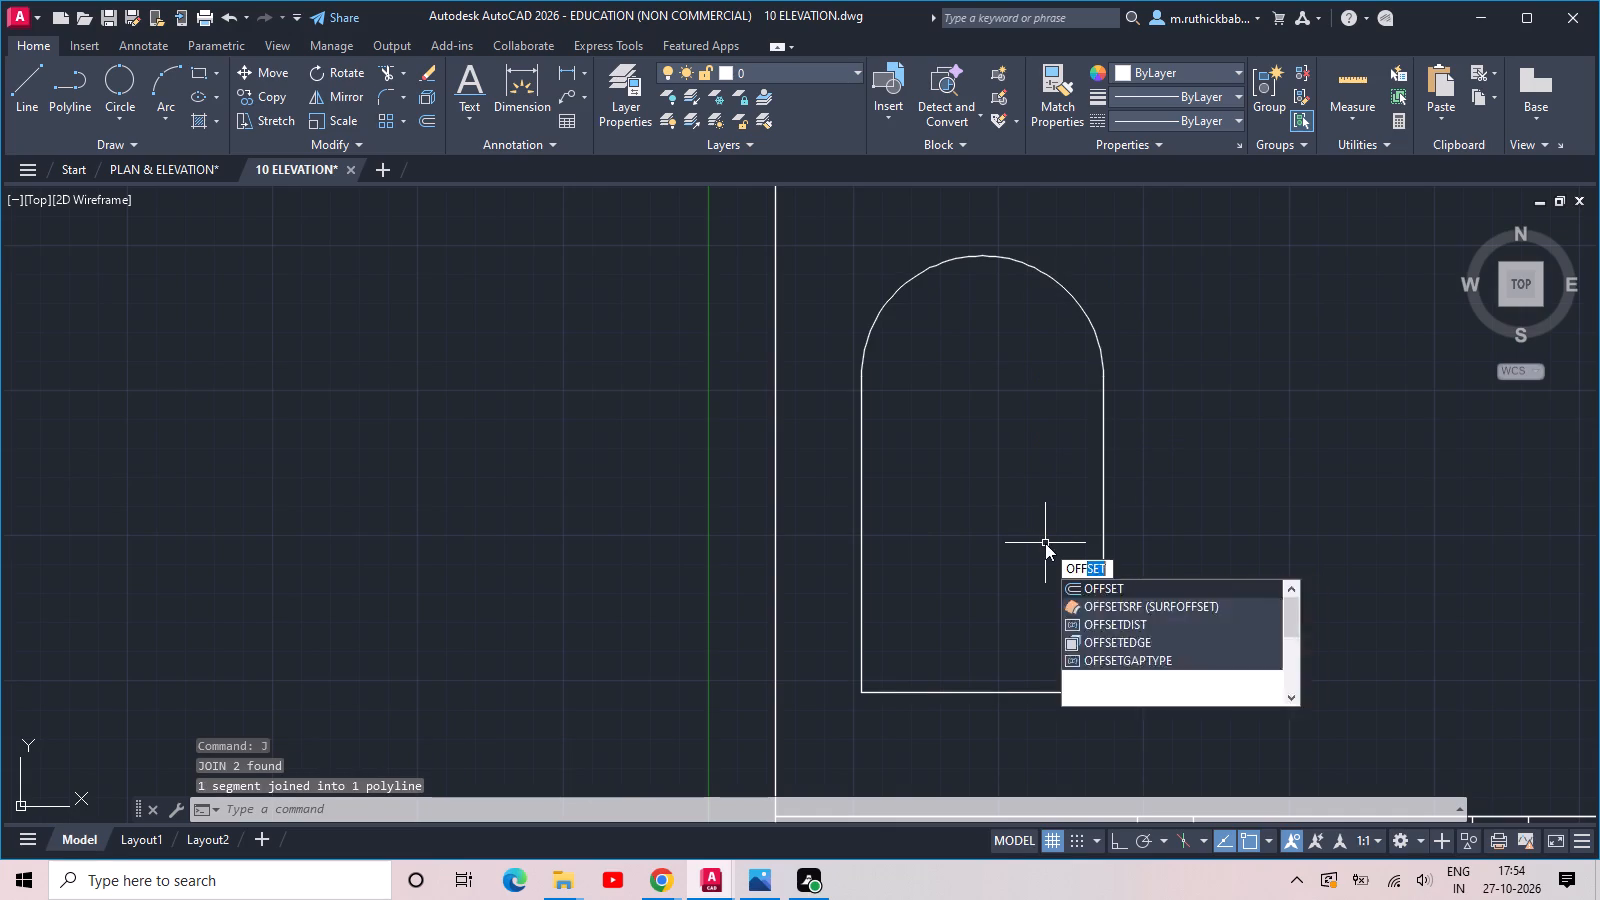
{"action": "key", "text": "space"}
{"action": "key", "text": "space"}
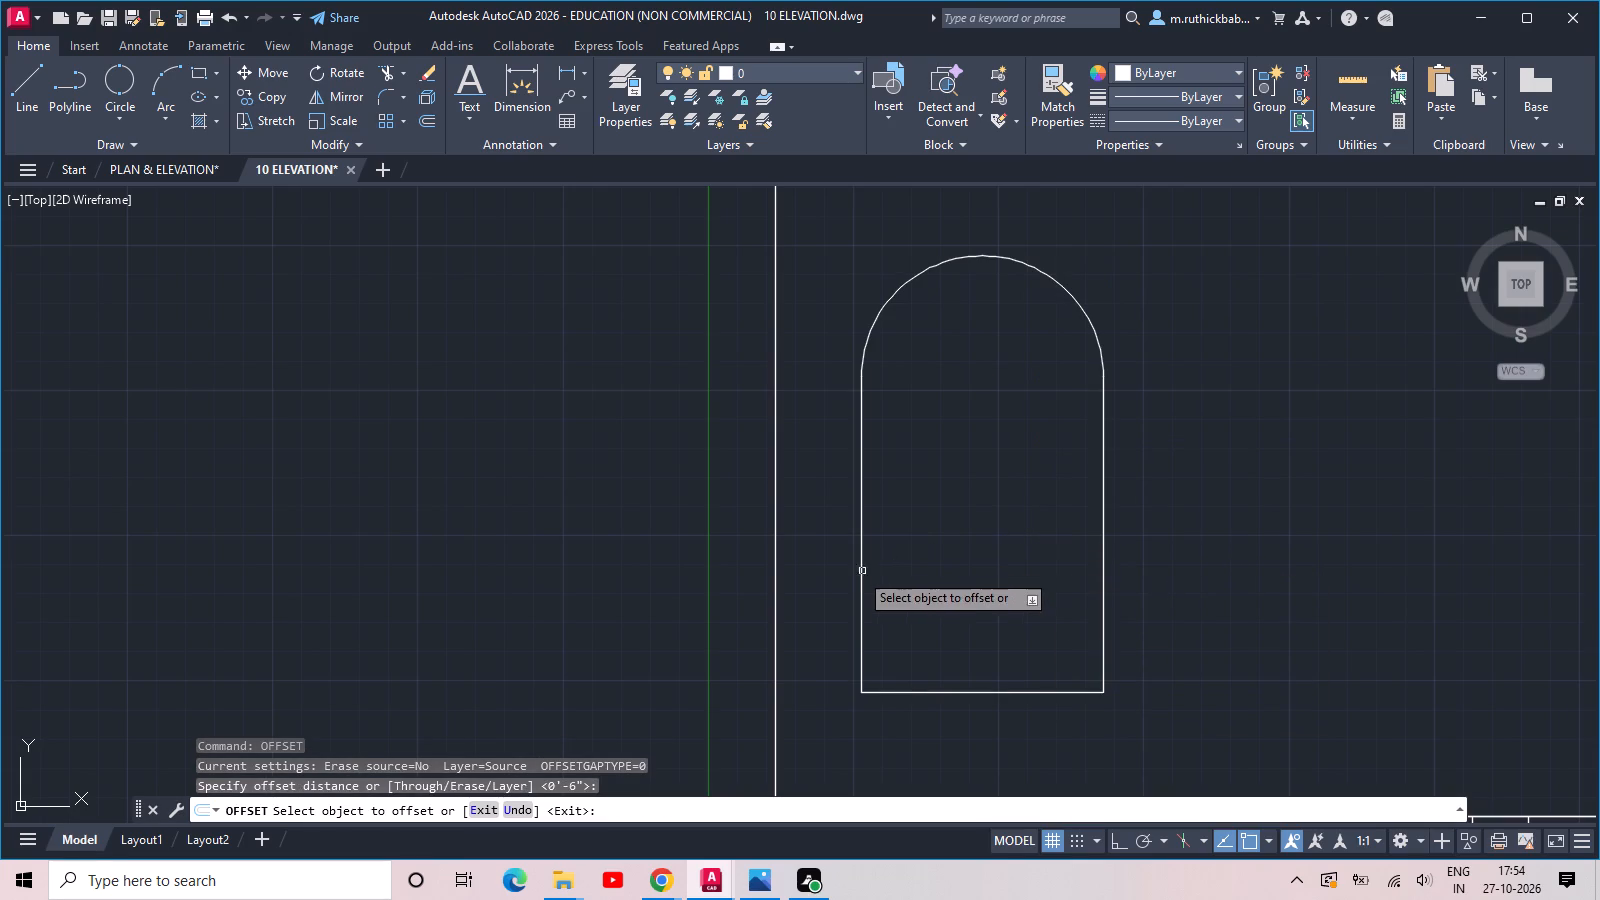
{"action": "left_click", "coordinate": [860, 569]}
{"action": "left_click", "coordinate": [893, 555]}
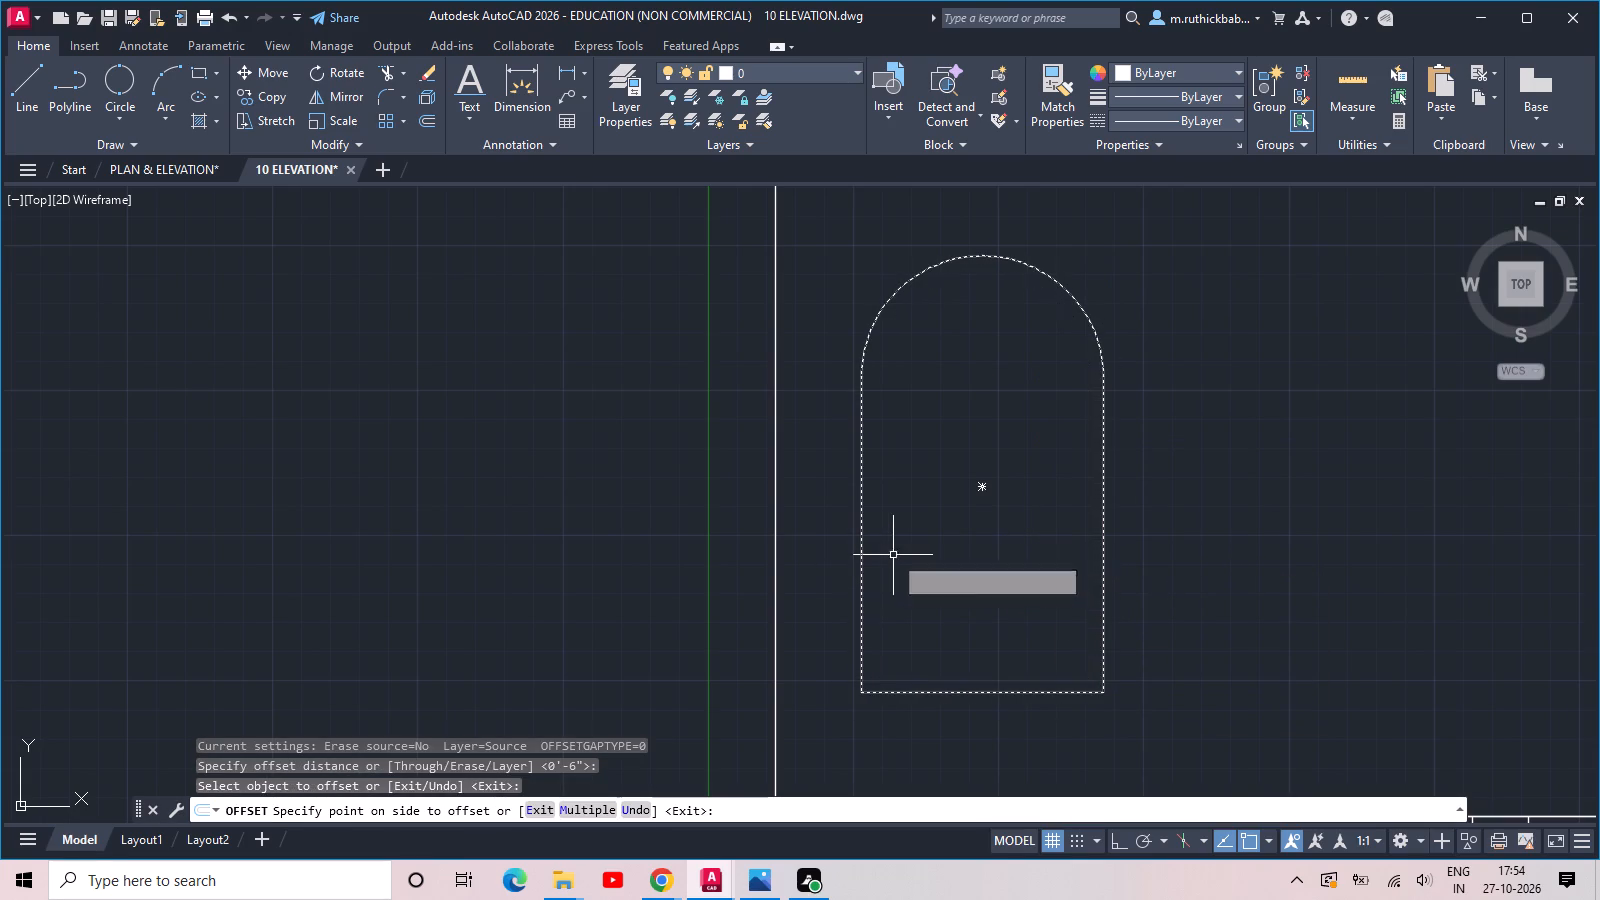
{"action": "left_click", "coordinate": [873, 574]}
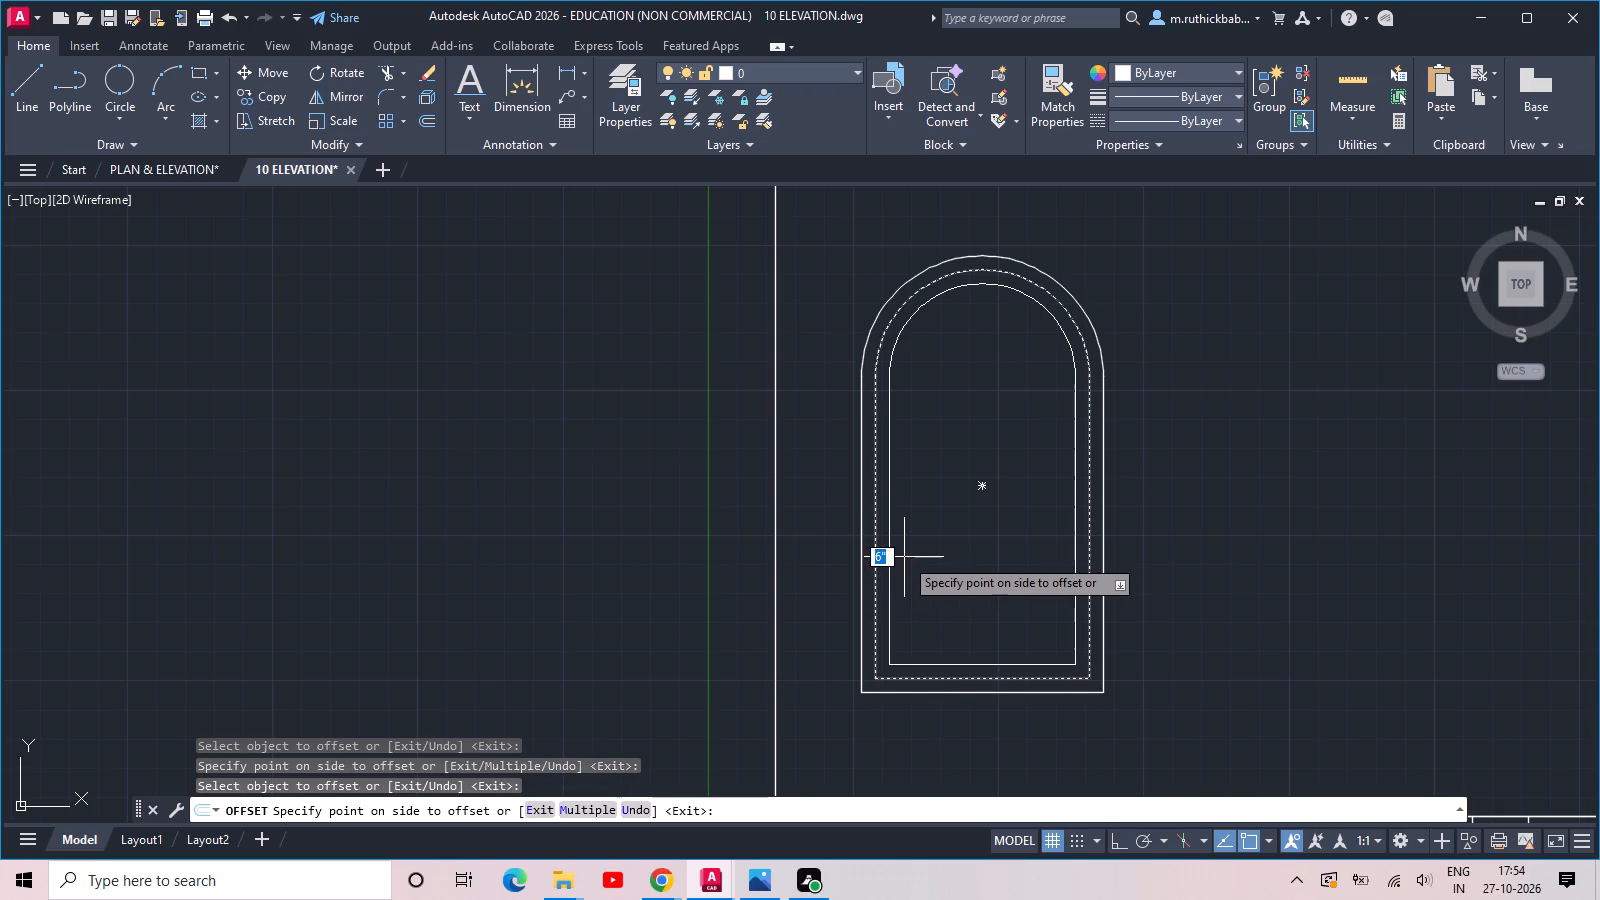
{"action": "type", "text": "9"}
{"action": "key", "text": "space"}
{"action": "key", "text": "Escape"}
Stretch the top of all three arched outlines straight down to shorten the window, keeping its sill in place.
{"action": "scroll", "coordinate": [915, 543], "scroll_direction": "down", "scroll_amount": 2}
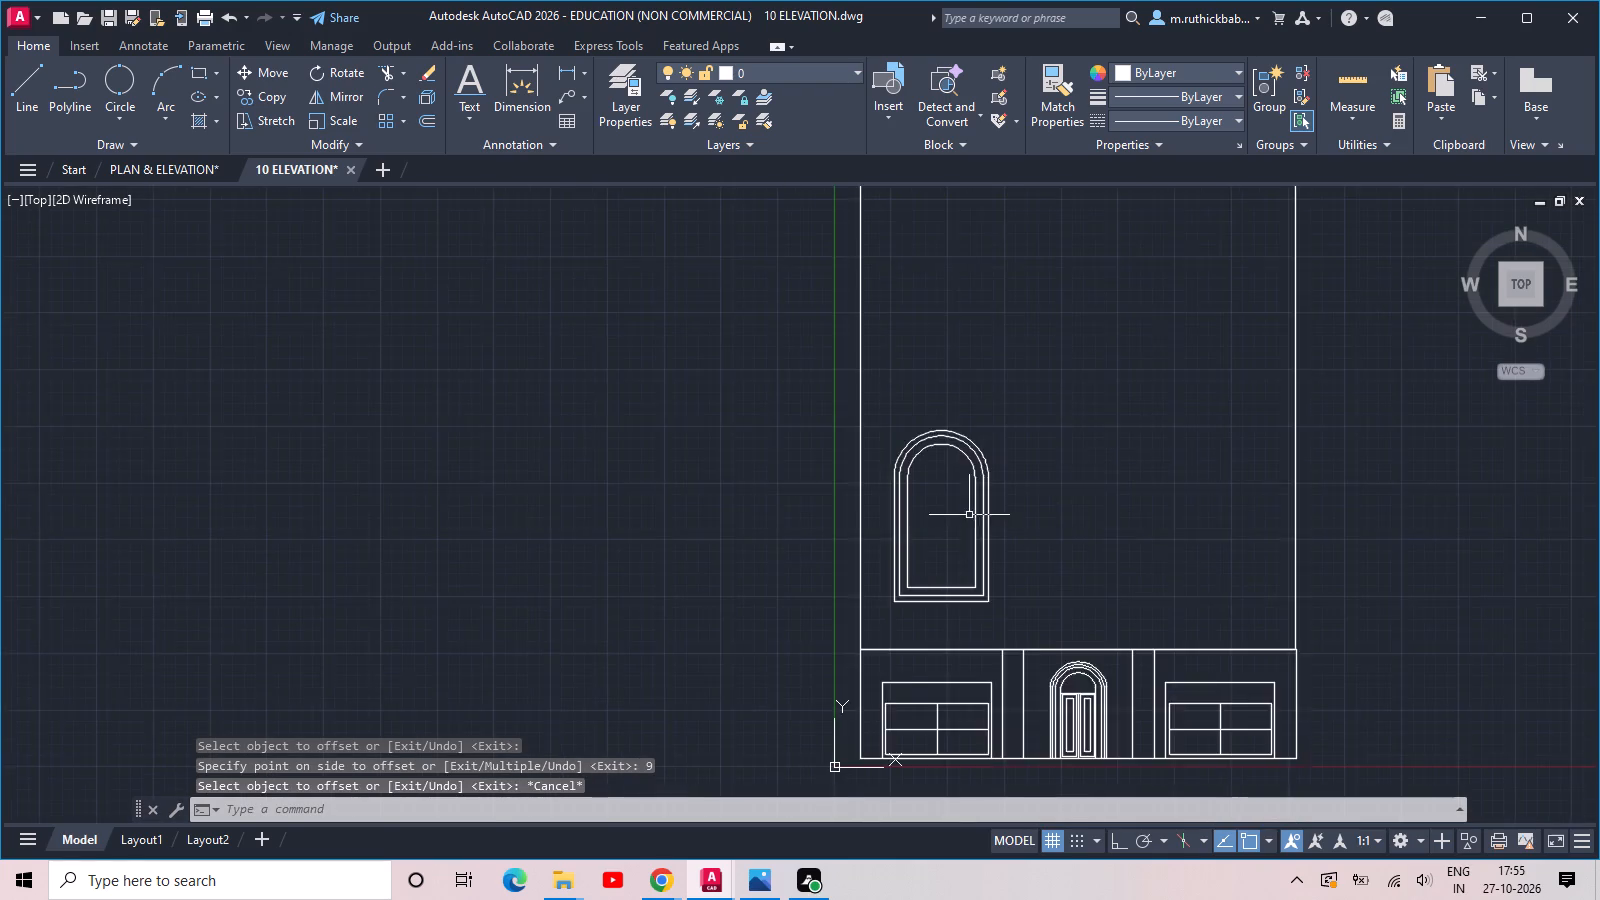
{"action": "scroll", "coordinate": [969, 515], "scroll_direction": "down", "scroll_amount": 1}
{"action": "scroll", "coordinate": [1001, 477], "scroll_direction": "up", "scroll_amount": 2}
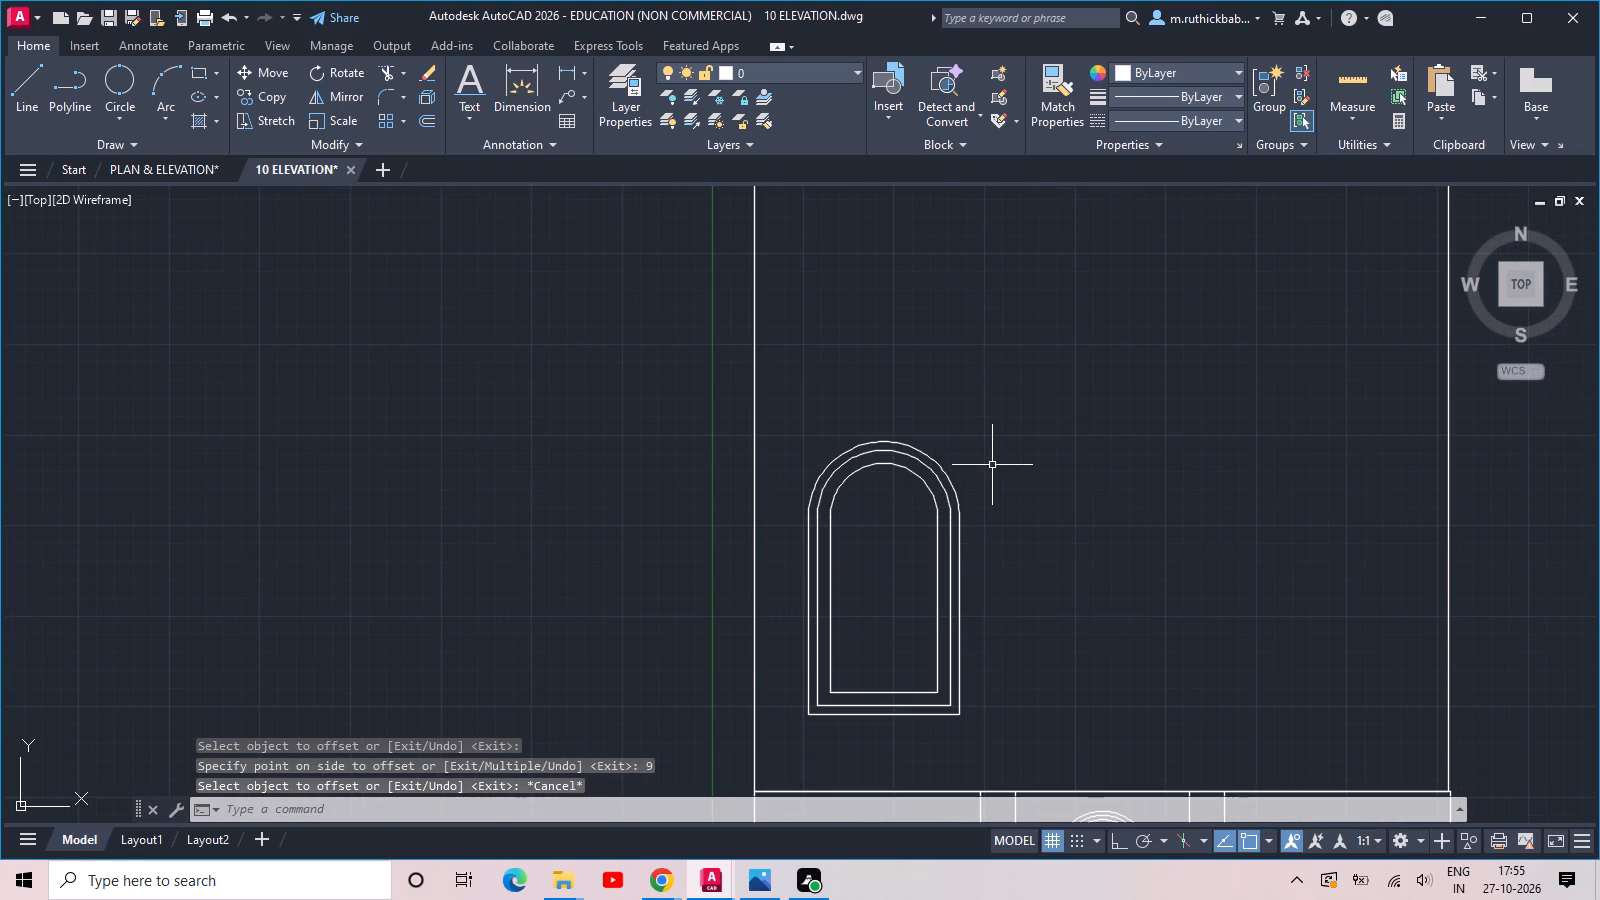
{"action": "left_click", "coordinate": [258, 118]}
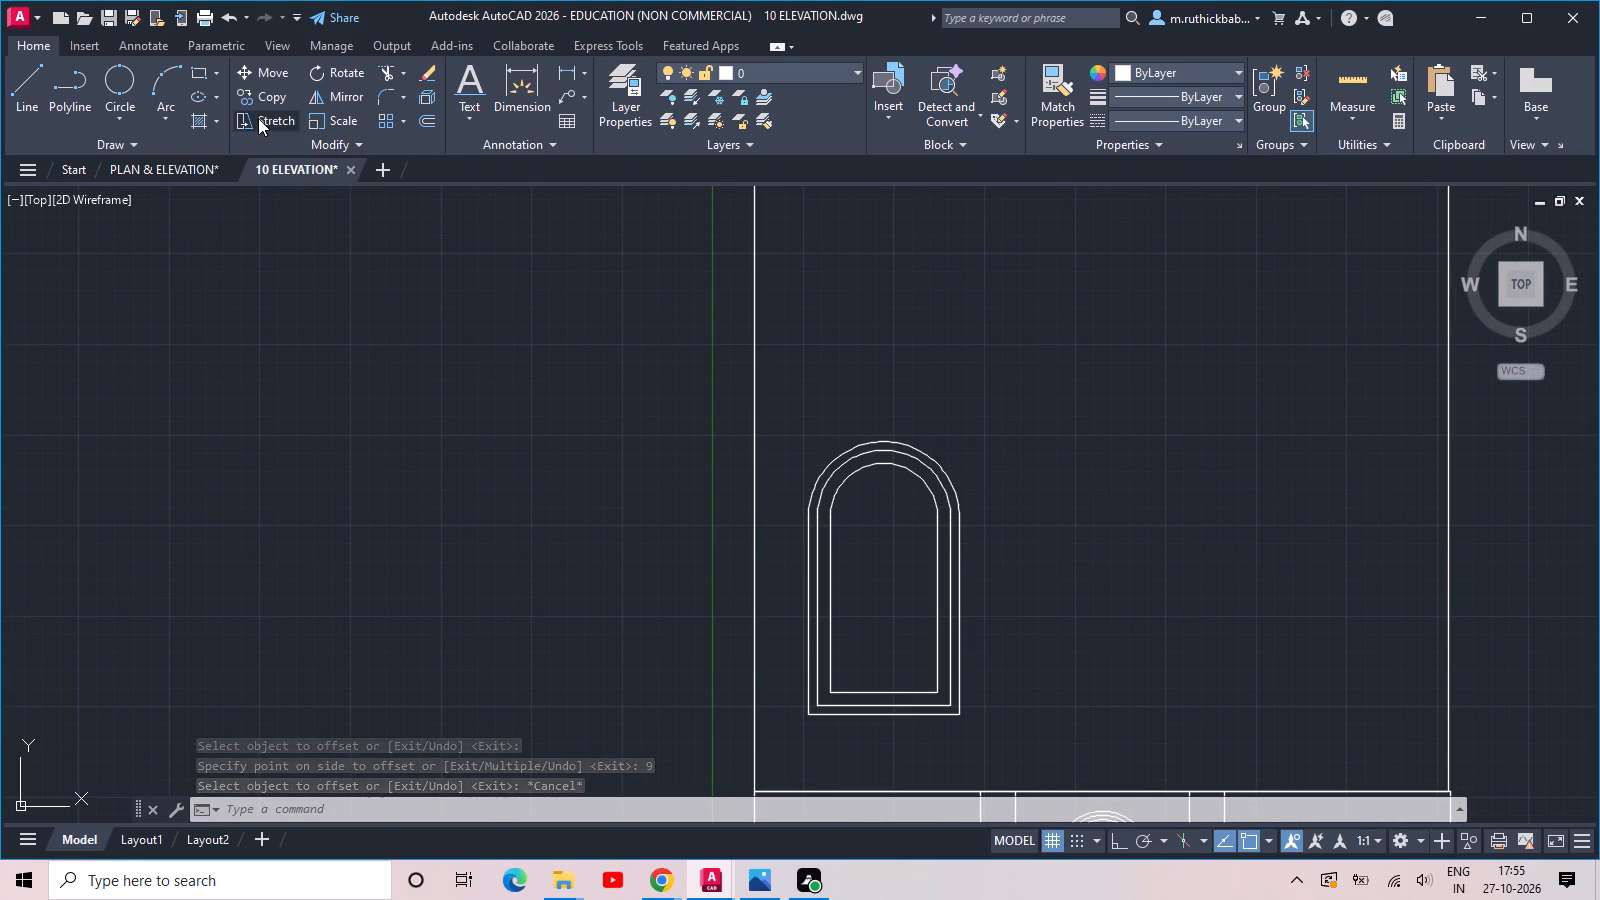
{"action": "left_click", "coordinate": [1016, 402]}
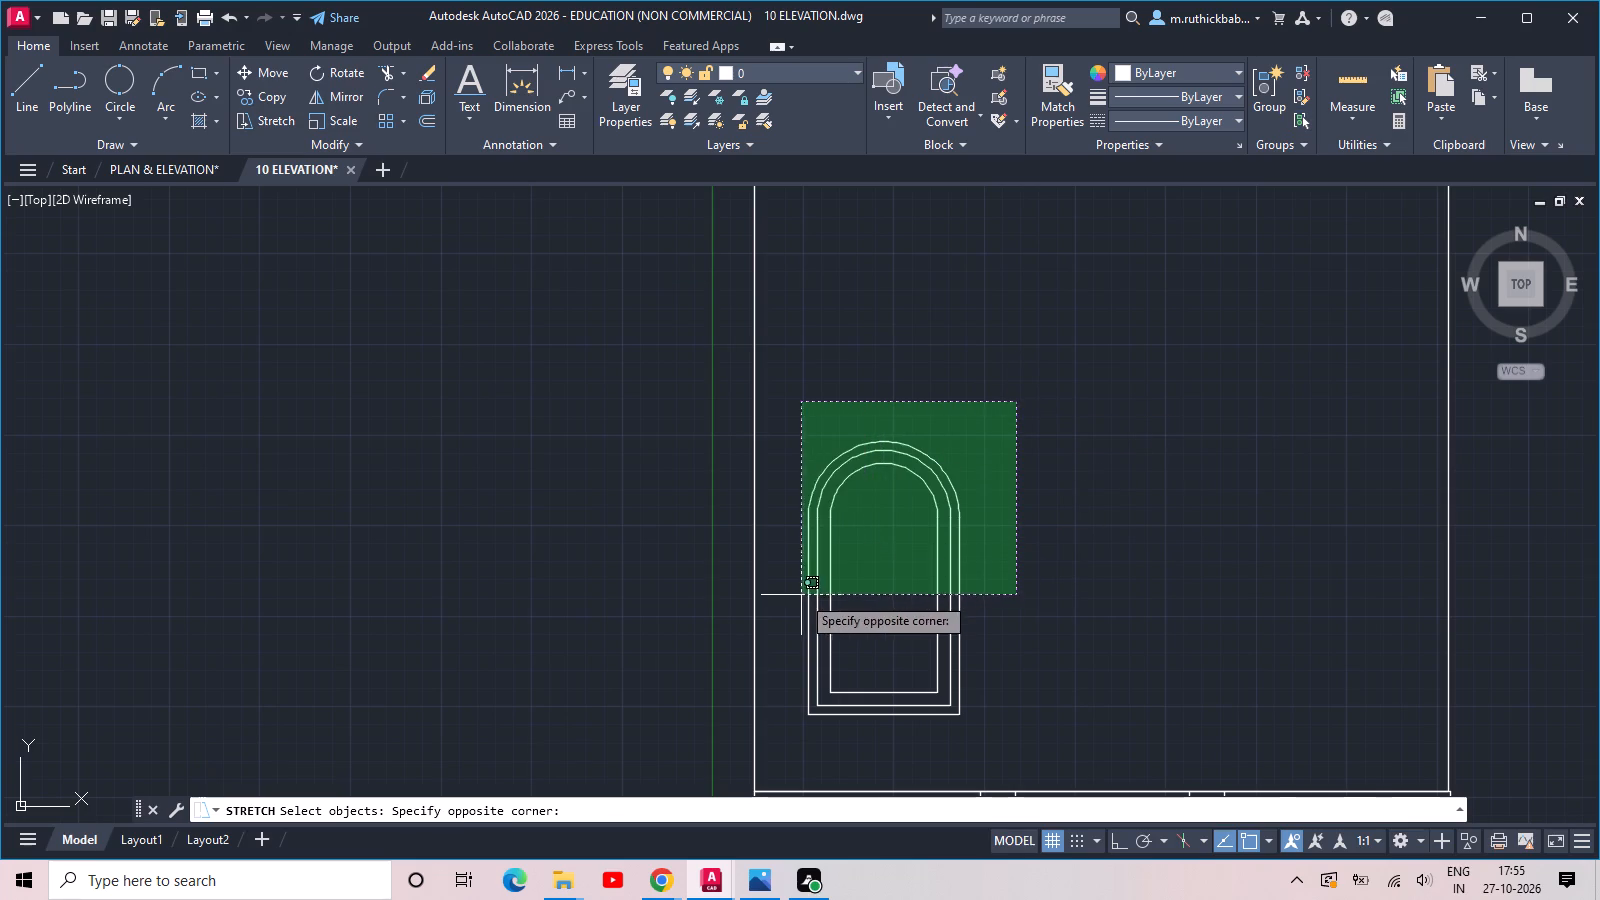
{"action": "left_click", "coordinate": [799, 596]}
{"action": "key", "text": "space"}
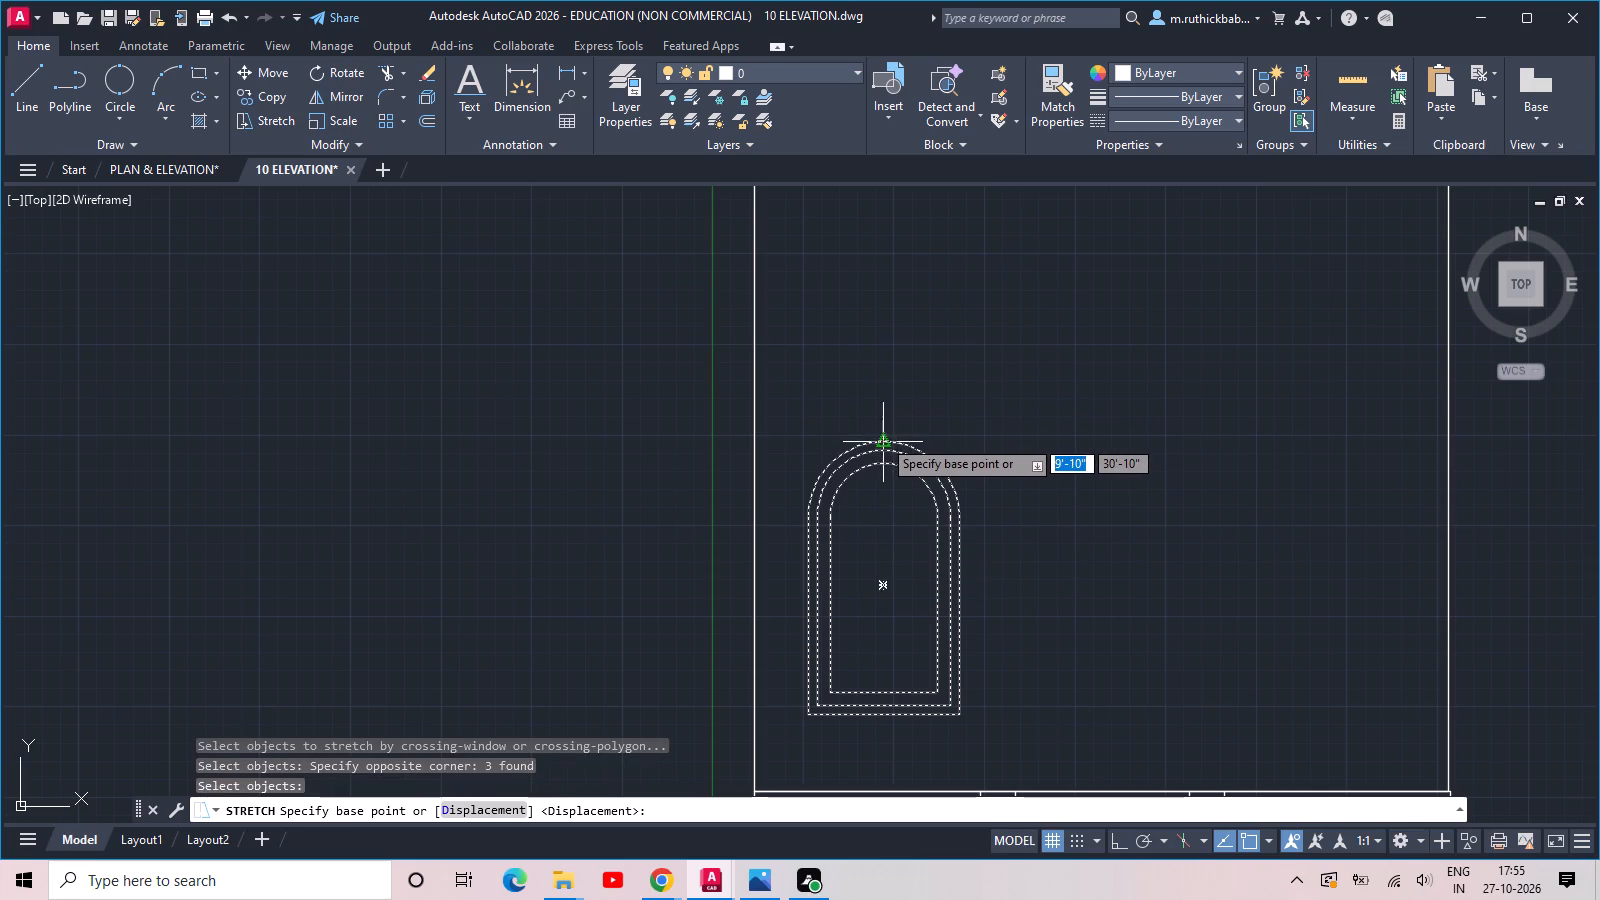
{"action": "left_click", "coordinate": [882, 438]}
{"action": "left_click", "coordinate": [883, 522]}
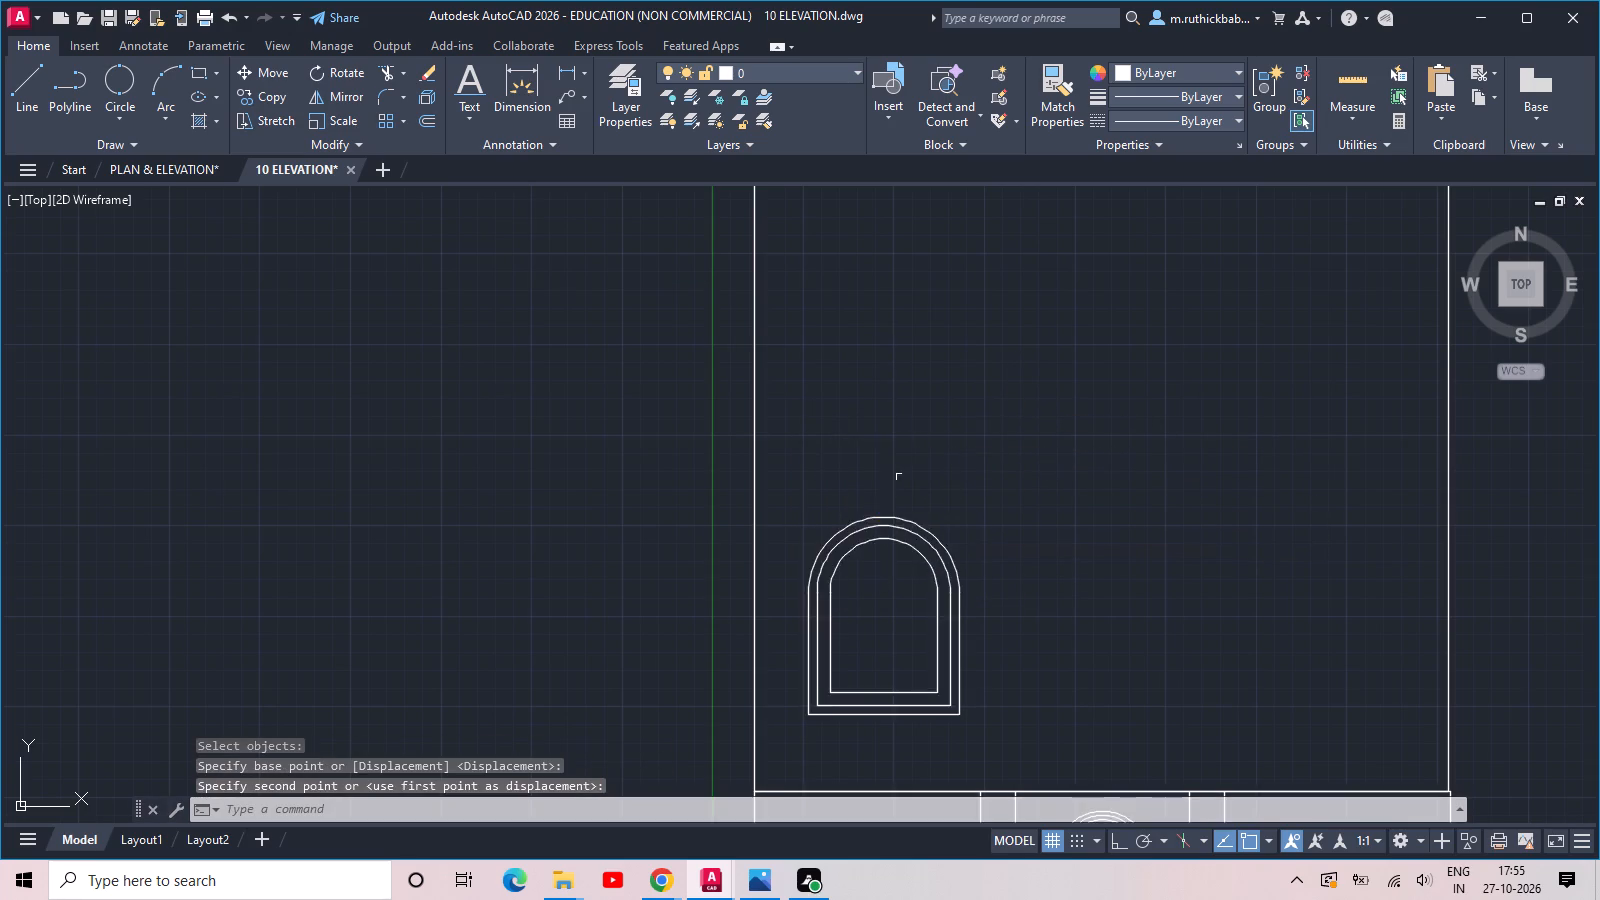
Stretch the right side of the arched window inward by 1'-3" to narrow it.
{"action": "scroll", "coordinate": [902, 472], "scroll_direction": "down", "scroll_amount": 3}
{"action": "scroll", "coordinate": [924, 487], "scroll_direction": "up", "scroll_amount": 1}
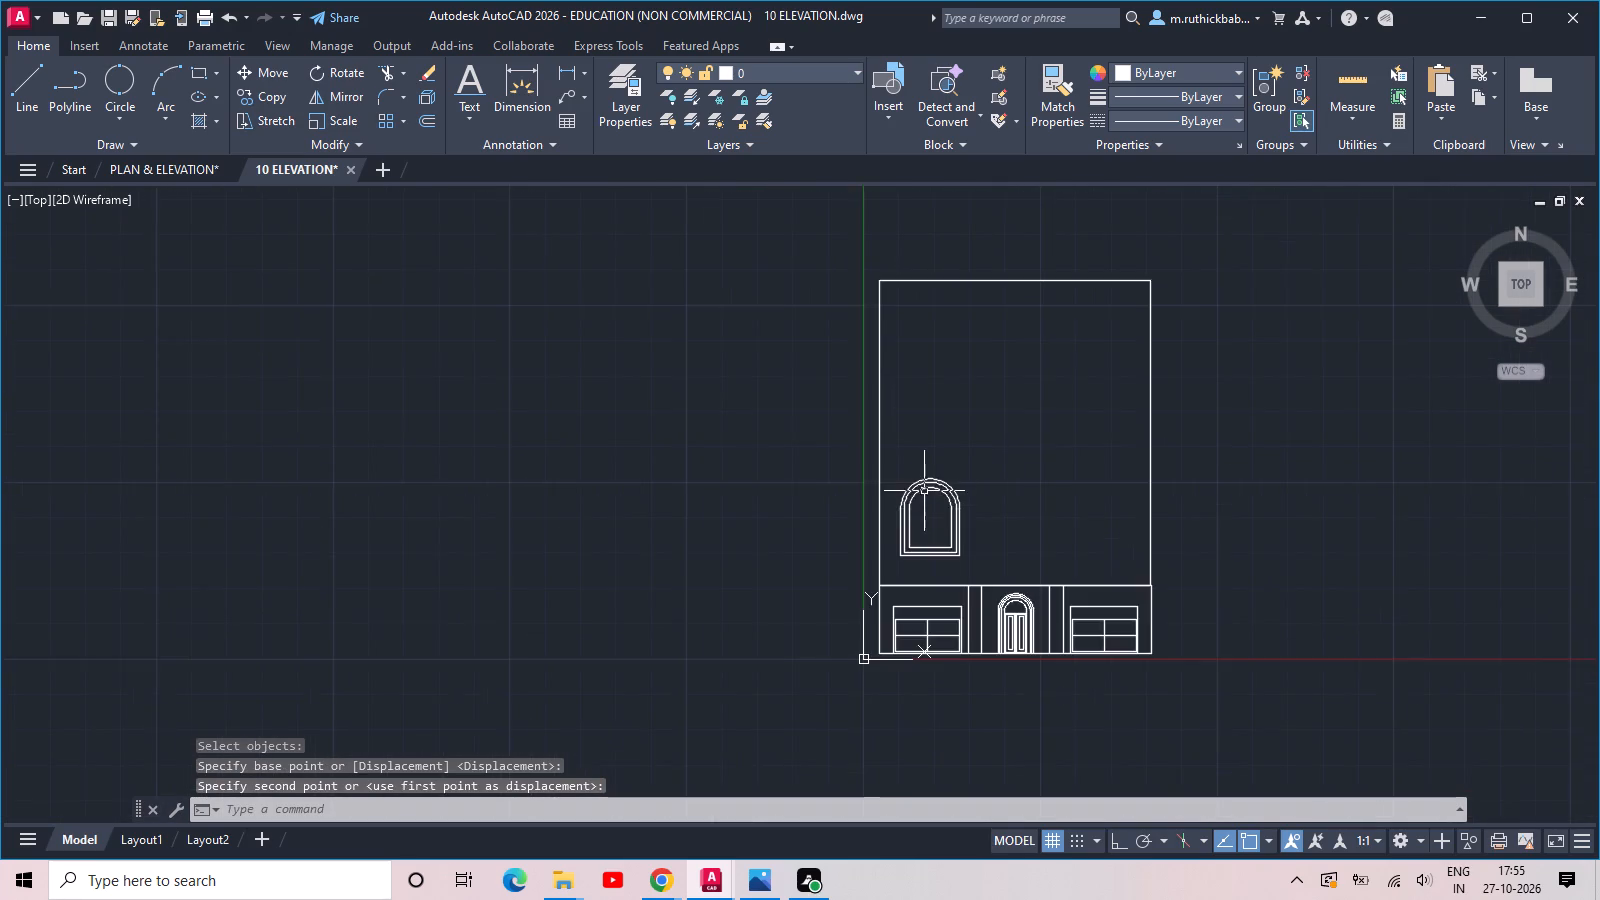
{"action": "scroll", "coordinate": [924, 491], "scroll_direction": "up", "scroll_amount": 1}
{"action": "key", "text": "space"}
{"action": "scroll", "coordinate": [966, 448], "scroll_direction": "up", "scroll_amount": 2}
{"action": "scroll", "coordinate": [1005, 446], "scroll_direction": "down", "scroll_amount": 2}
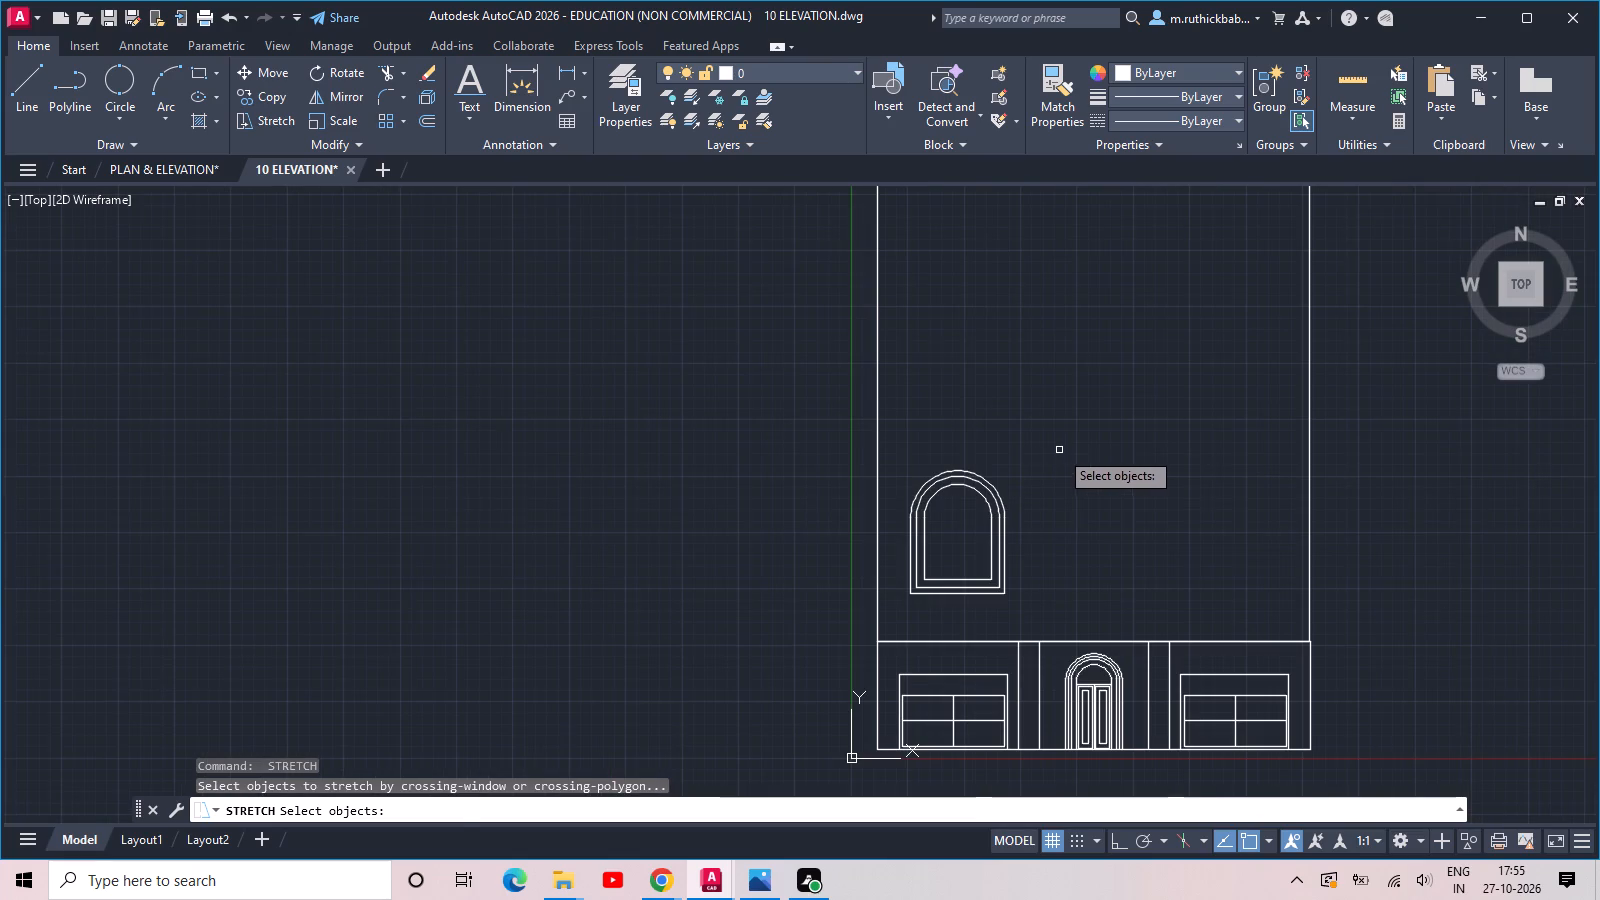
{"action": "left_click", "coordinate": [1058, 444]}
{"action": "left_click", "coordinate": [953, 631]}
{"action": "key", "text": "space"}
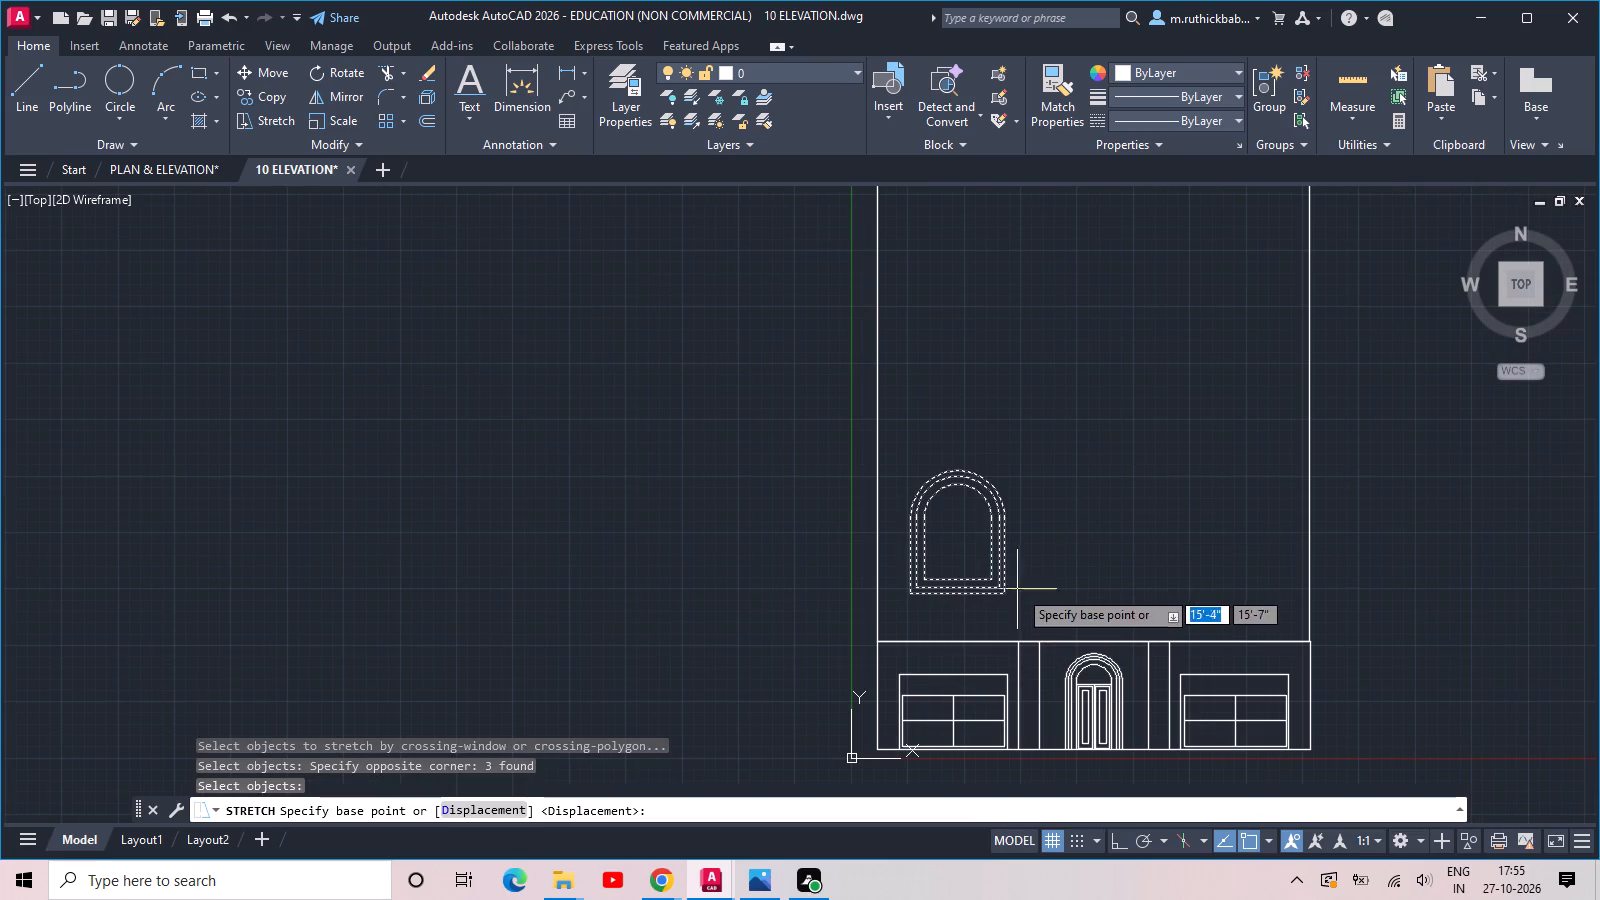
{"action": "scroll", "coordinate": [1009, 546], "scroll_direction": "up", "scroll_amount": 2}
{"action": "left_click", "coordinate": [995, 537]}
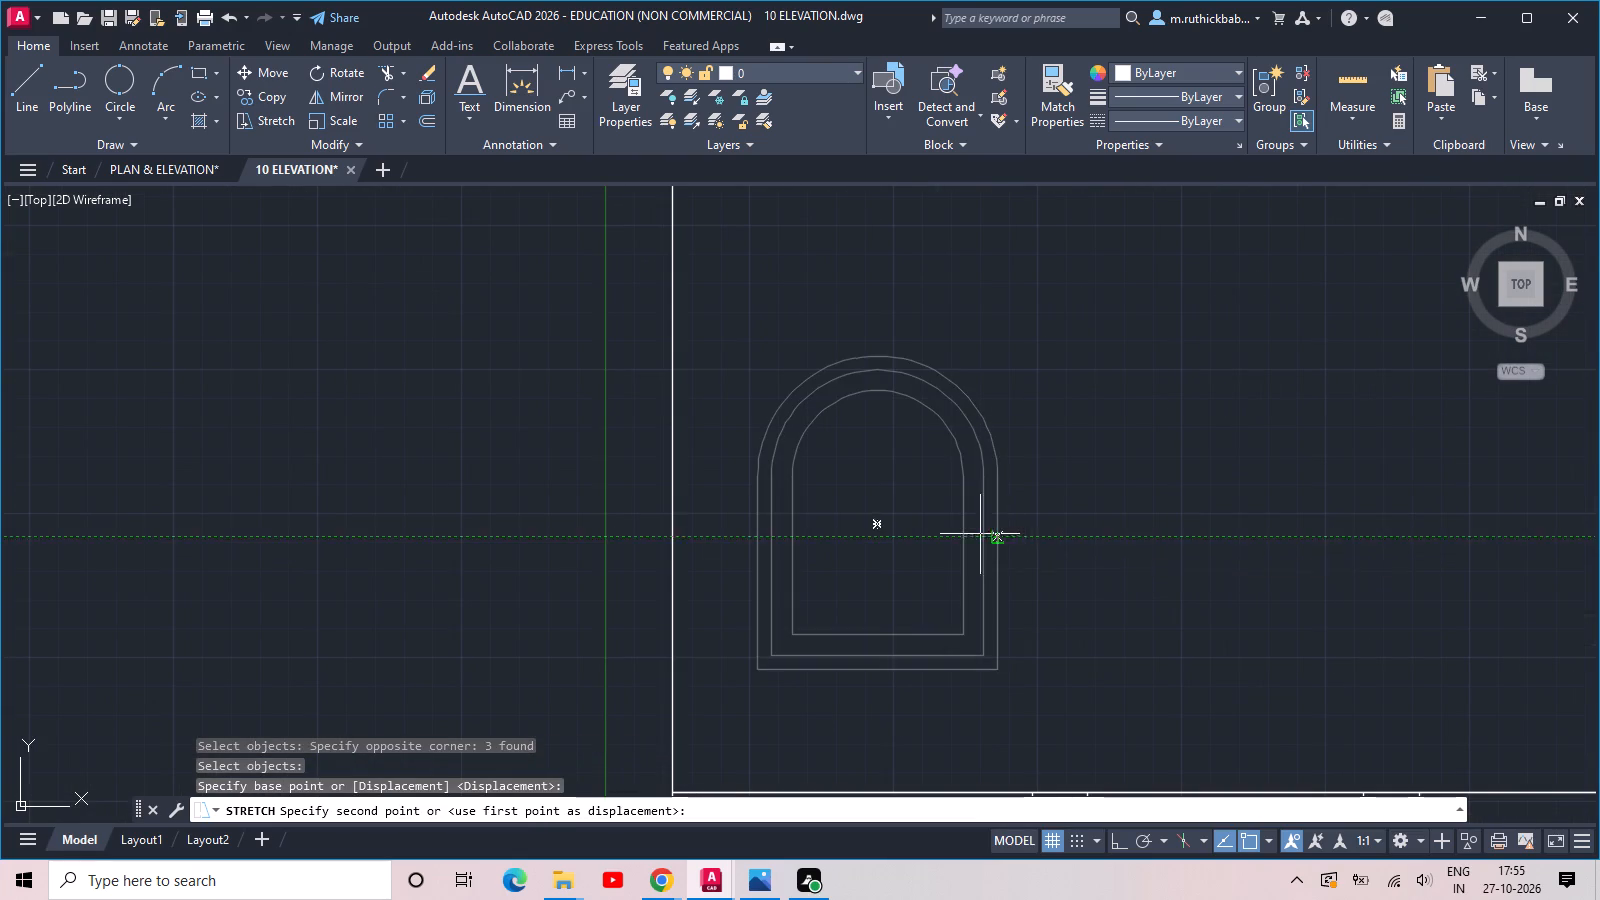
{"action": "left_click", "coordinate": [966, 538]}
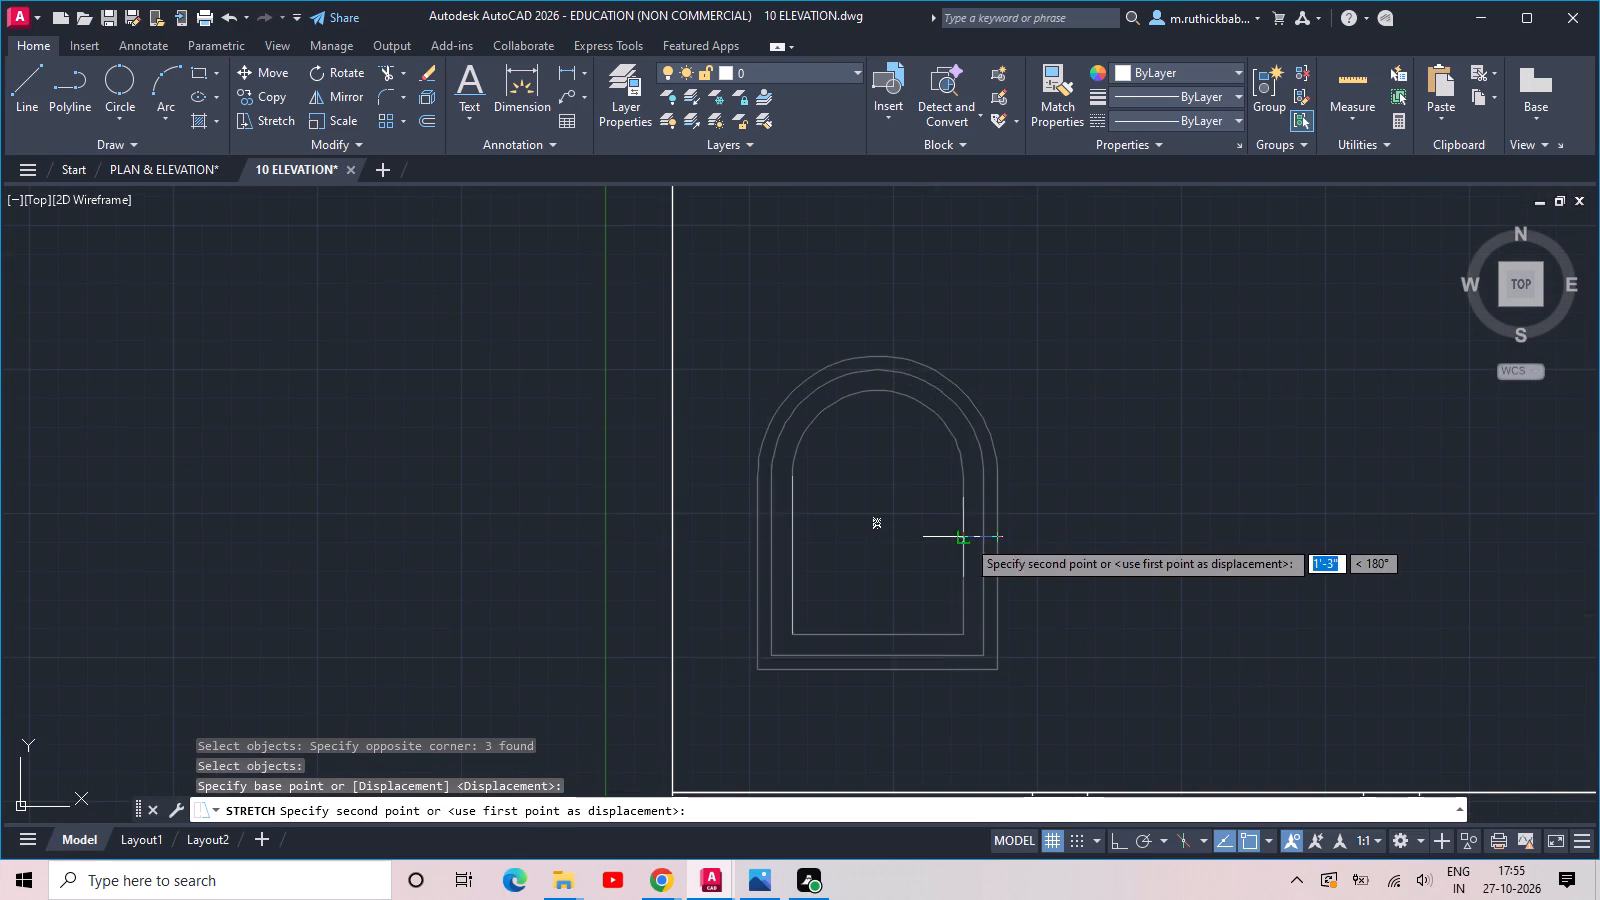
{"action": "scroll", "coordinate": [975, 514], "scroll_direction": "down", "scroll_amount": 2}
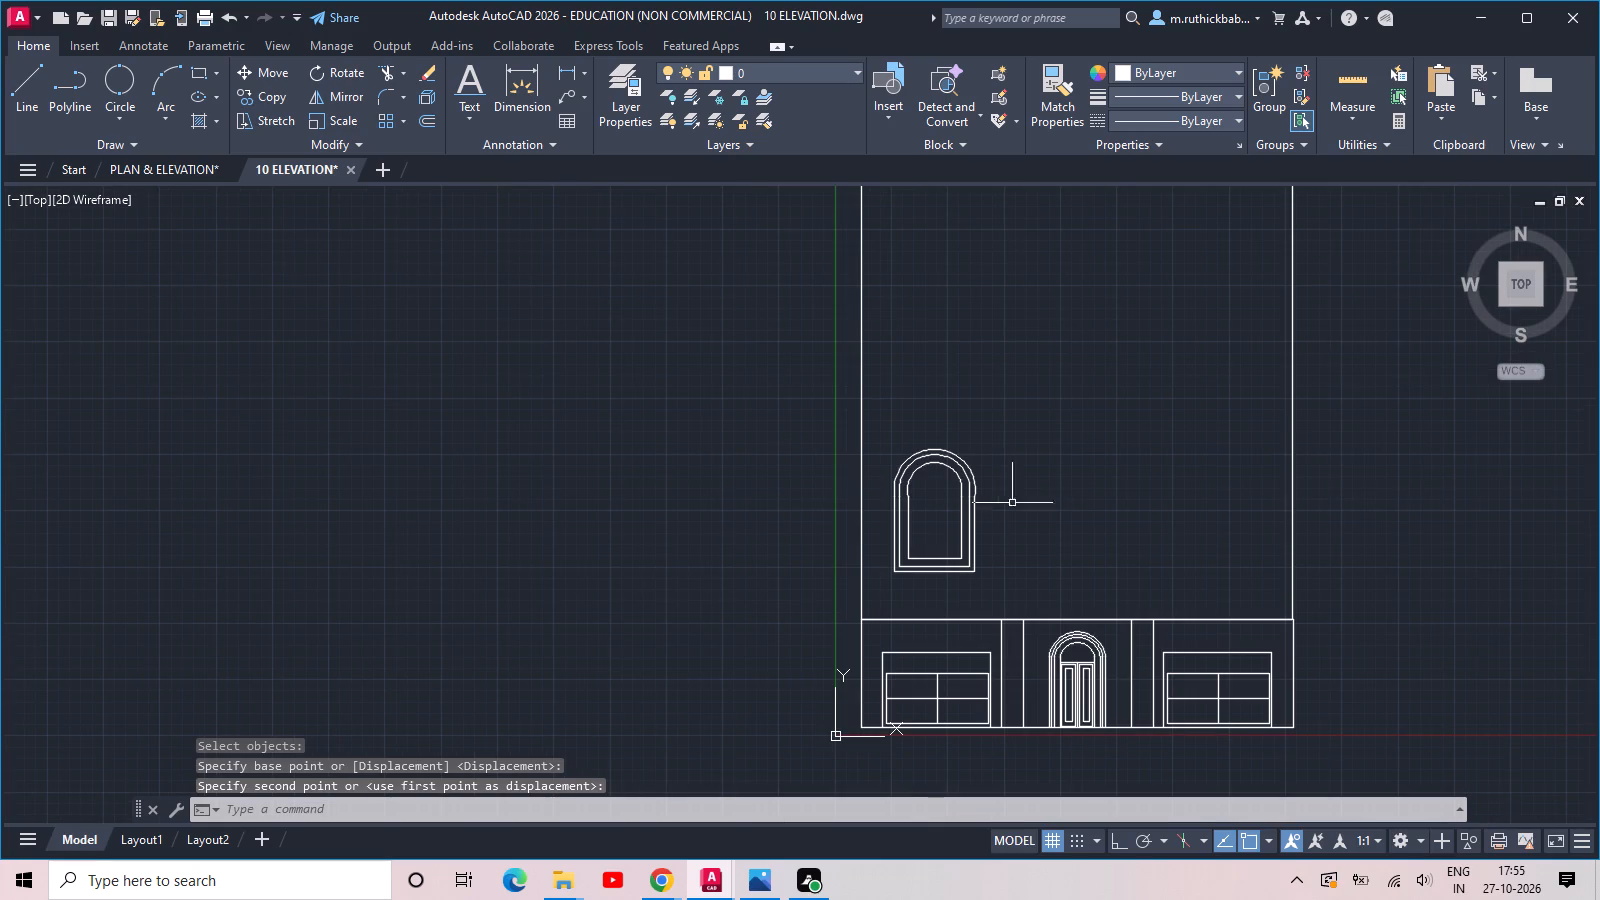
{"action": "key", "text": "Escape"}
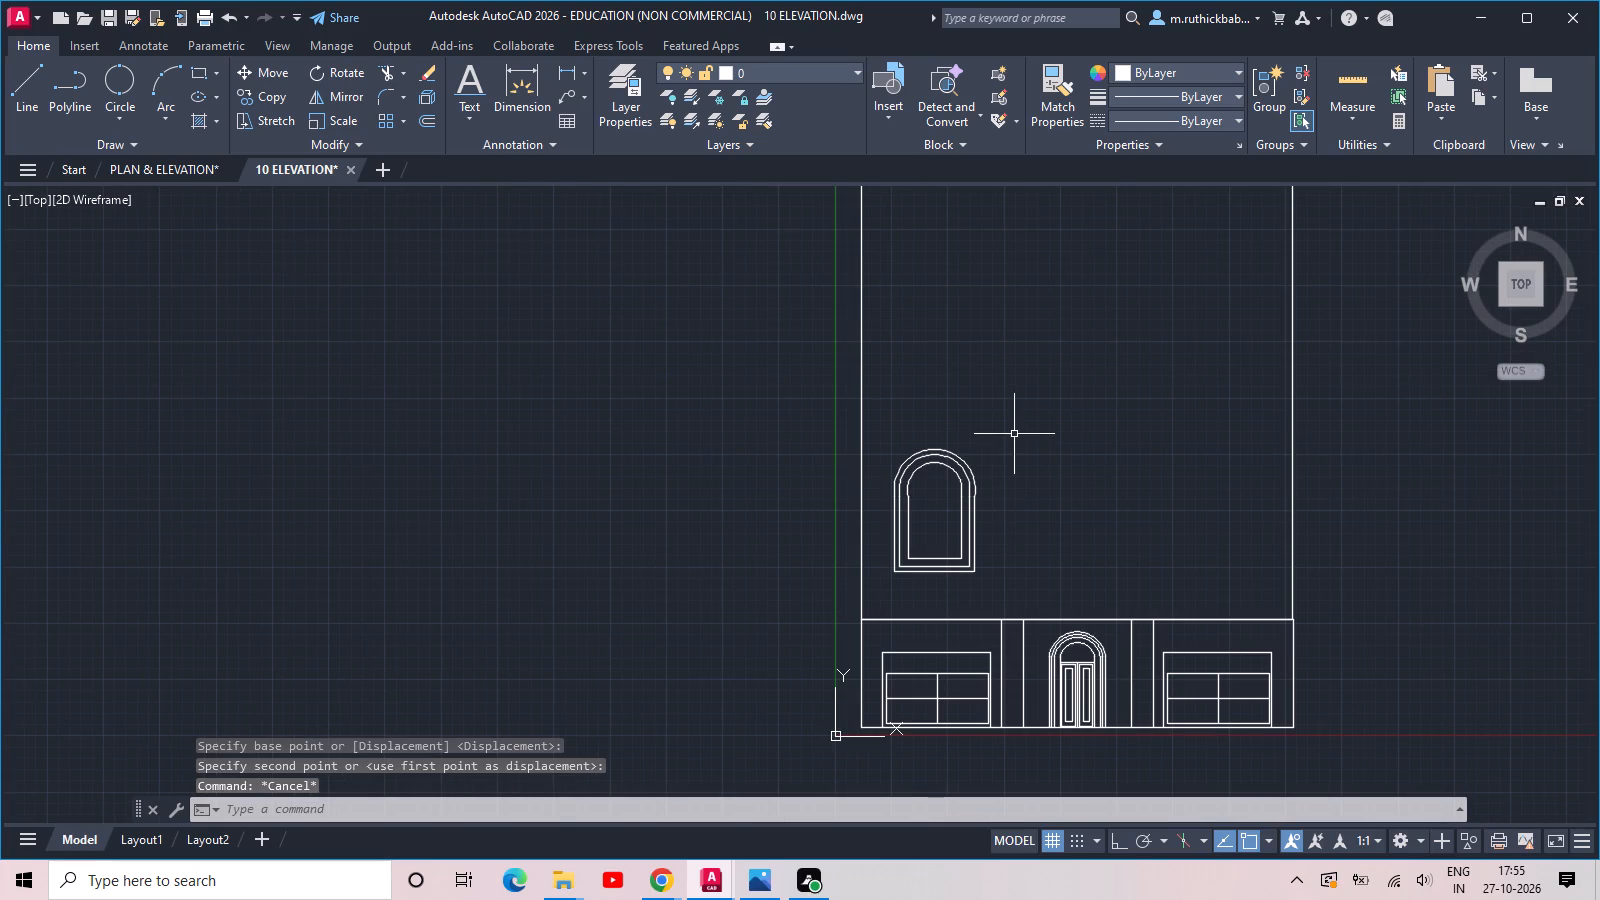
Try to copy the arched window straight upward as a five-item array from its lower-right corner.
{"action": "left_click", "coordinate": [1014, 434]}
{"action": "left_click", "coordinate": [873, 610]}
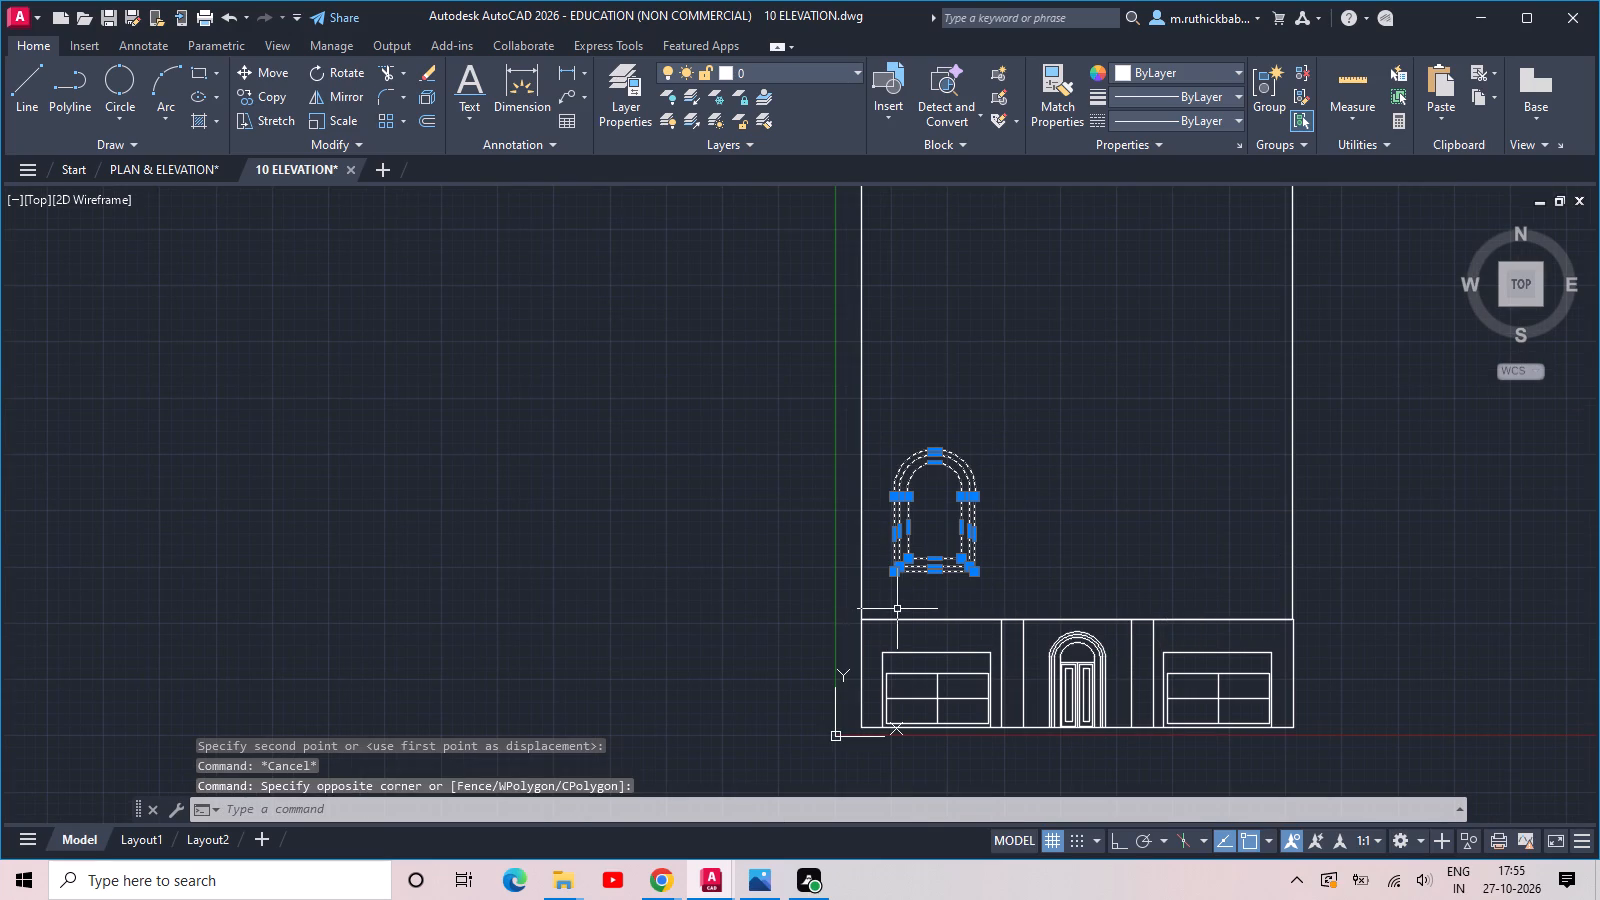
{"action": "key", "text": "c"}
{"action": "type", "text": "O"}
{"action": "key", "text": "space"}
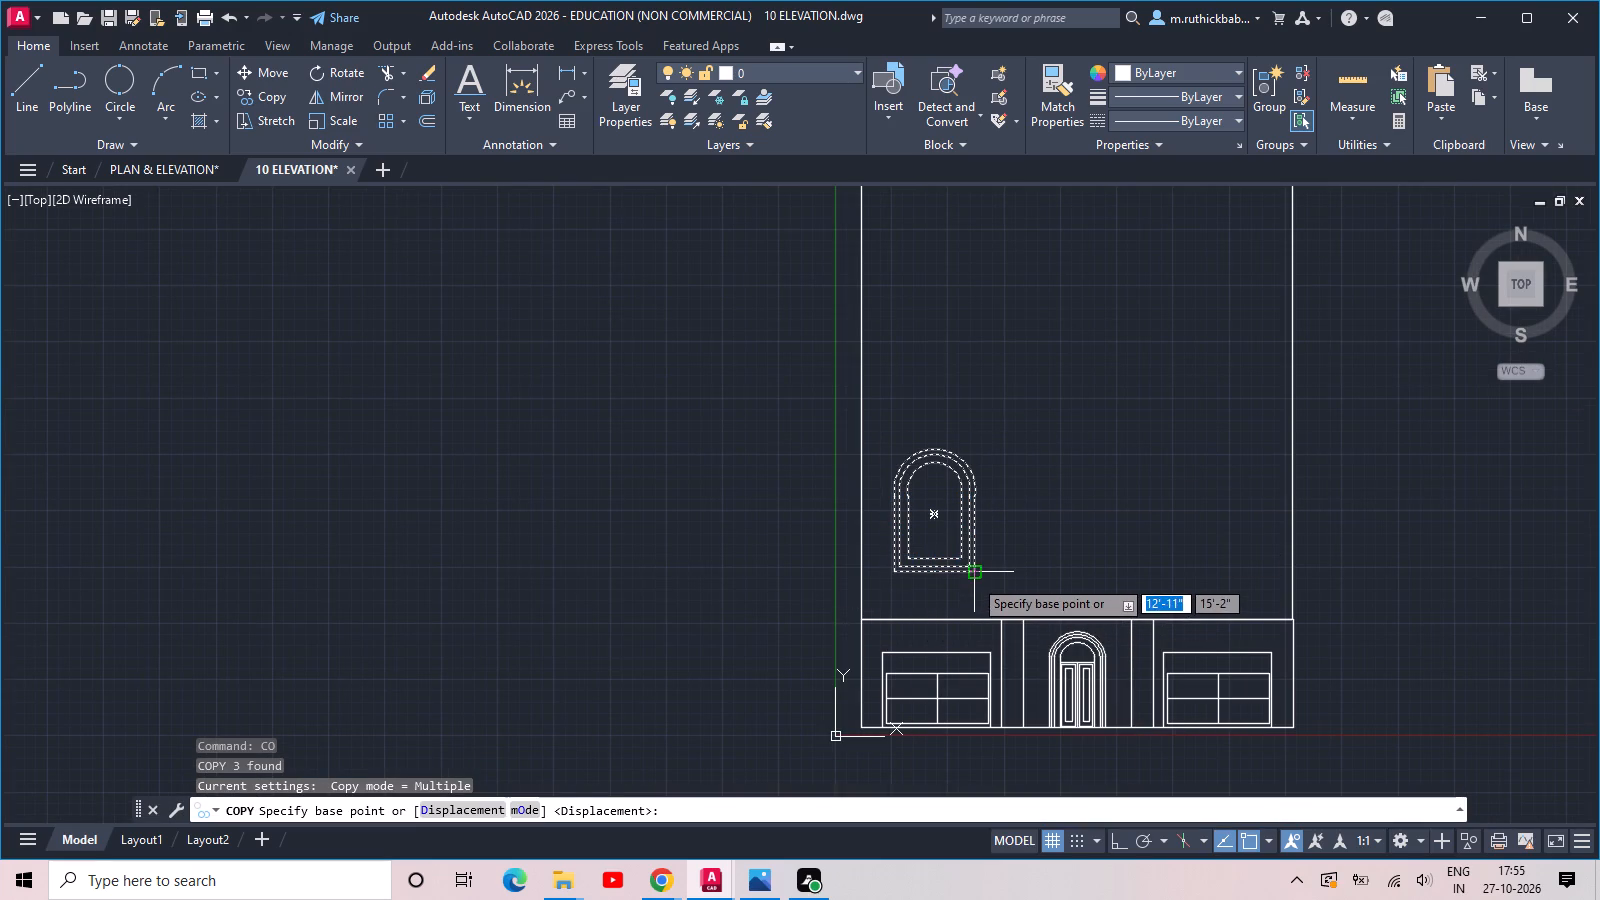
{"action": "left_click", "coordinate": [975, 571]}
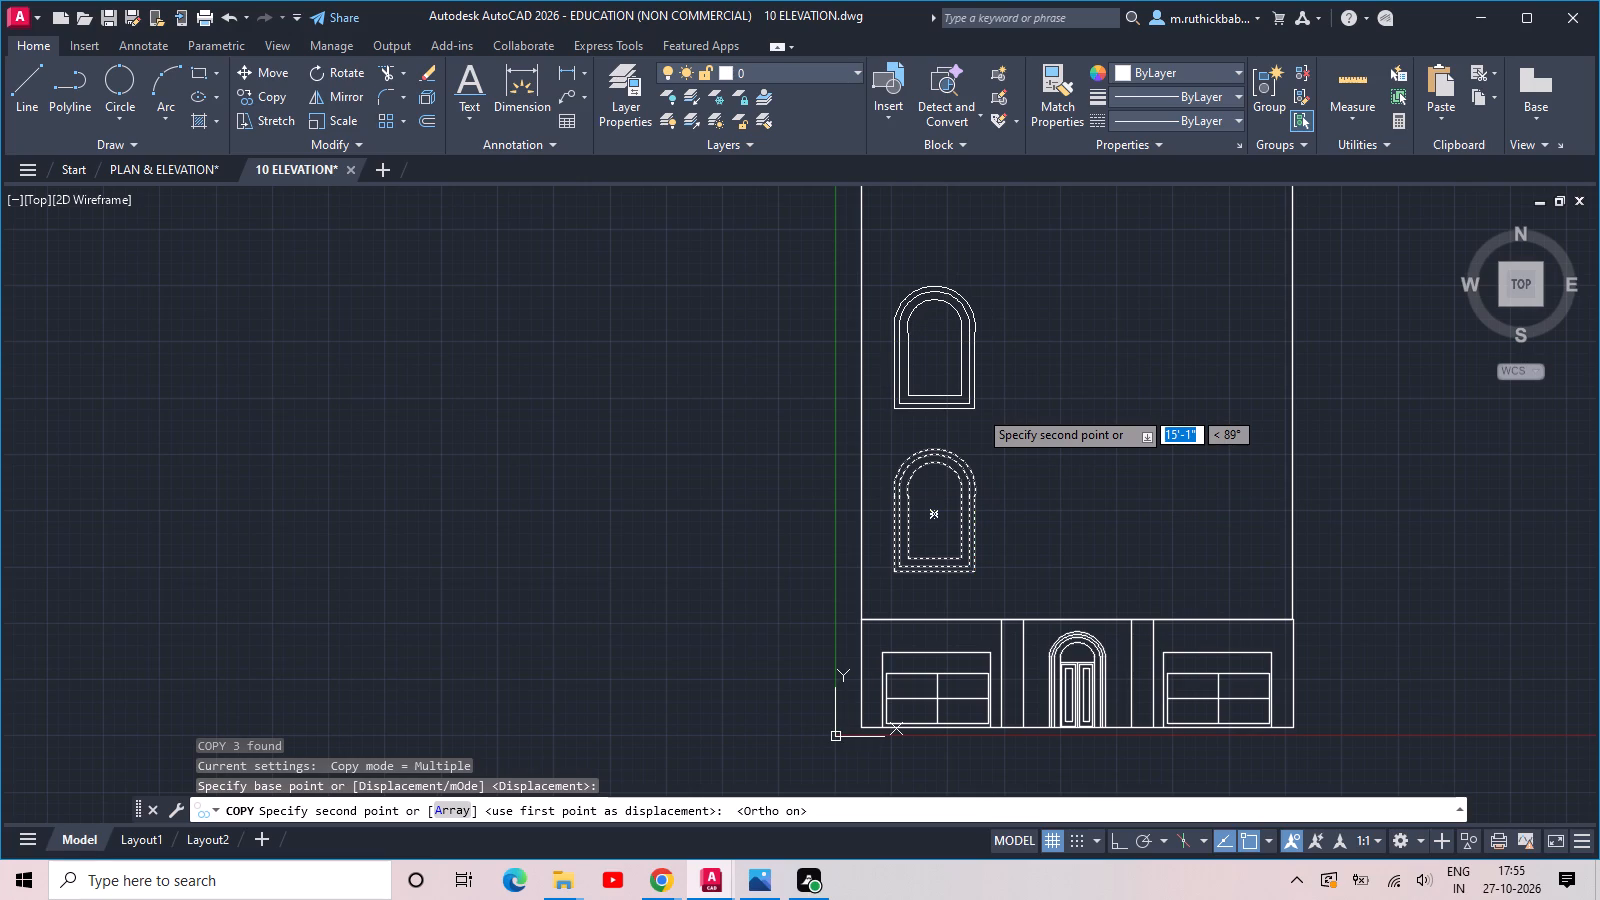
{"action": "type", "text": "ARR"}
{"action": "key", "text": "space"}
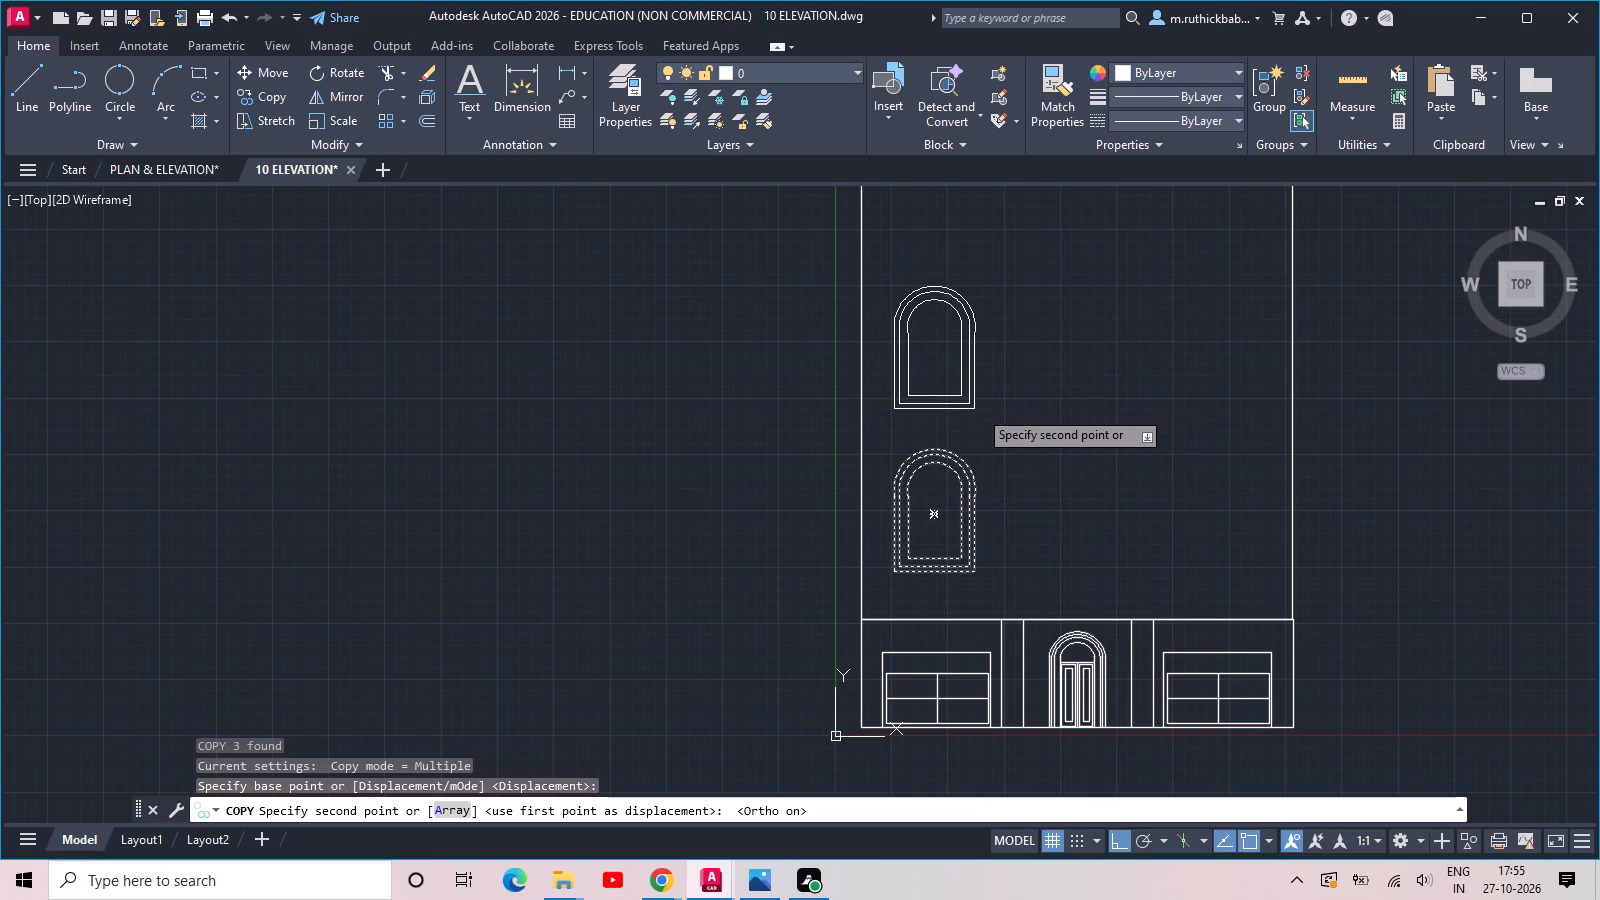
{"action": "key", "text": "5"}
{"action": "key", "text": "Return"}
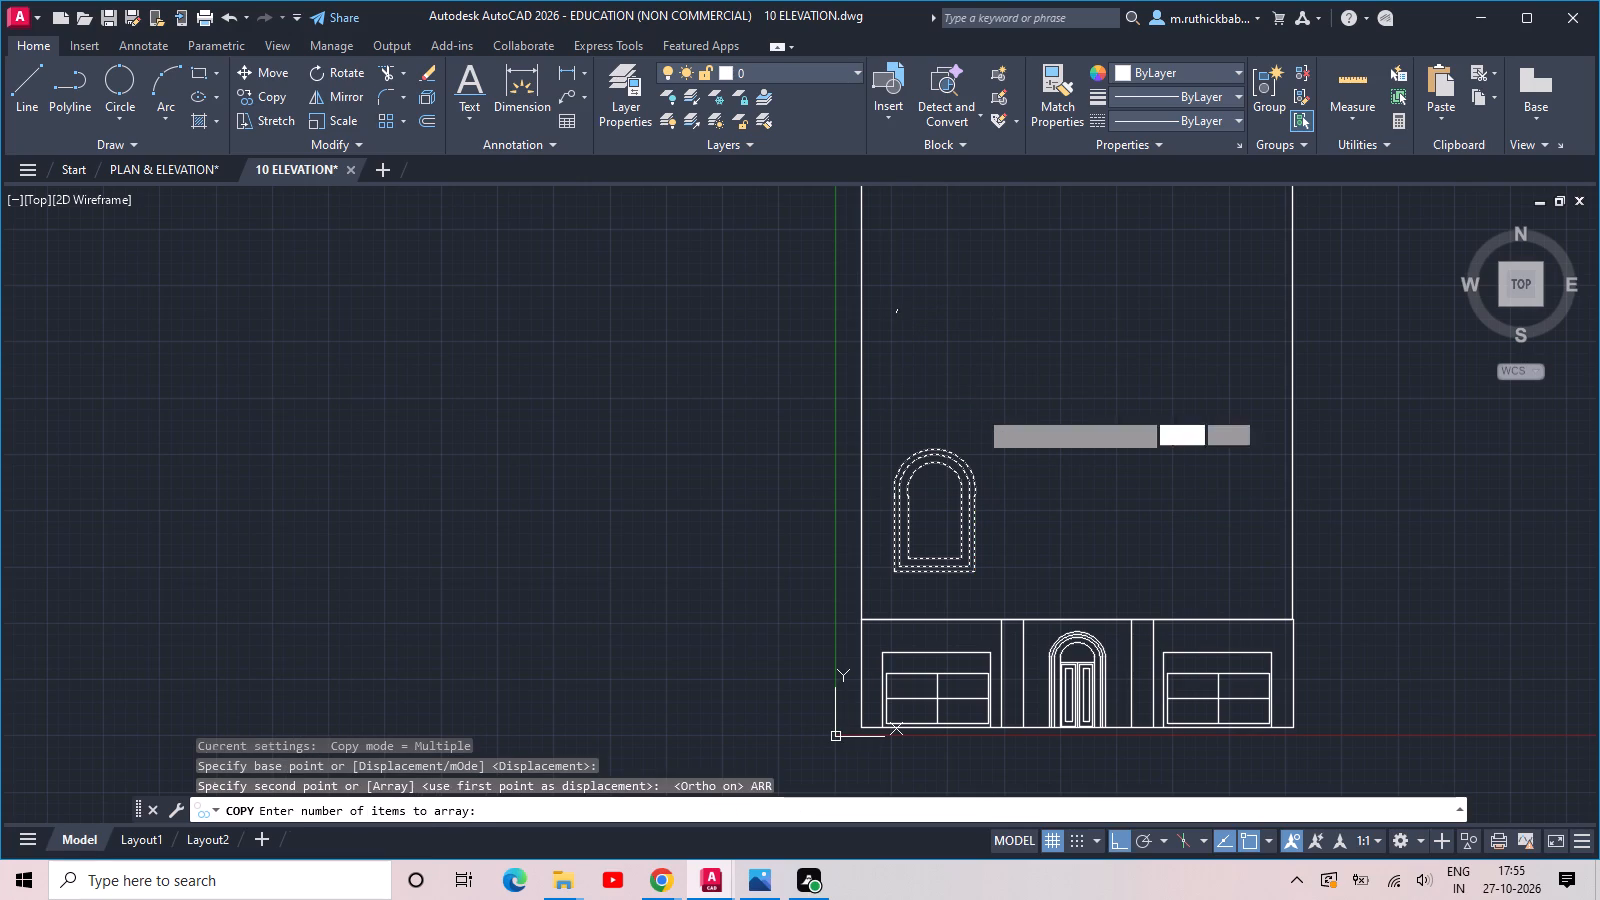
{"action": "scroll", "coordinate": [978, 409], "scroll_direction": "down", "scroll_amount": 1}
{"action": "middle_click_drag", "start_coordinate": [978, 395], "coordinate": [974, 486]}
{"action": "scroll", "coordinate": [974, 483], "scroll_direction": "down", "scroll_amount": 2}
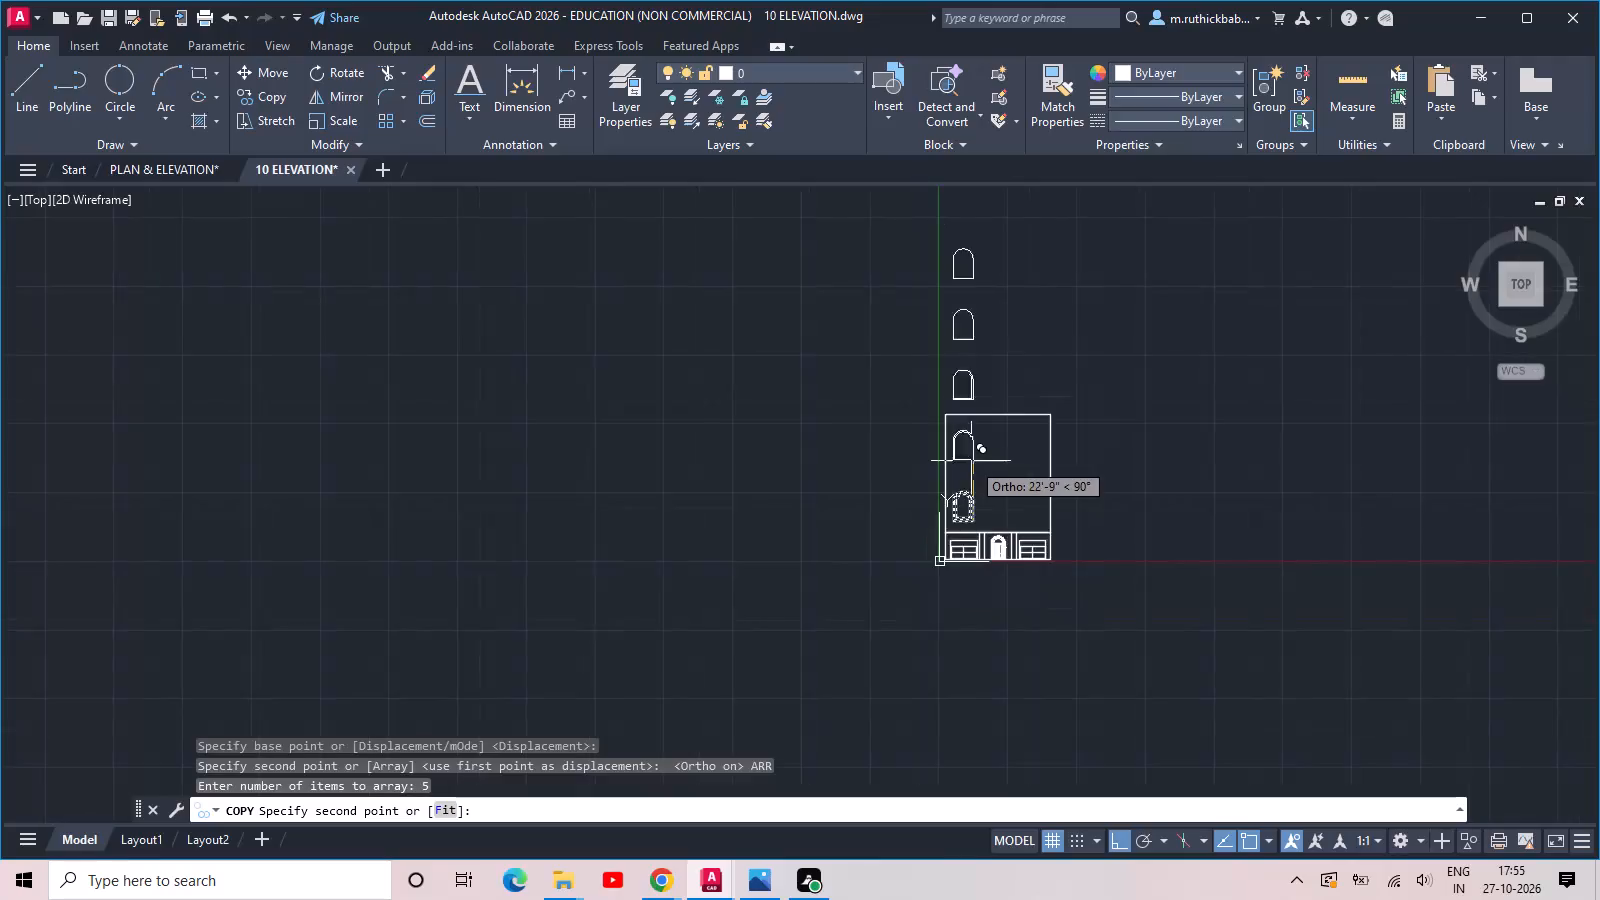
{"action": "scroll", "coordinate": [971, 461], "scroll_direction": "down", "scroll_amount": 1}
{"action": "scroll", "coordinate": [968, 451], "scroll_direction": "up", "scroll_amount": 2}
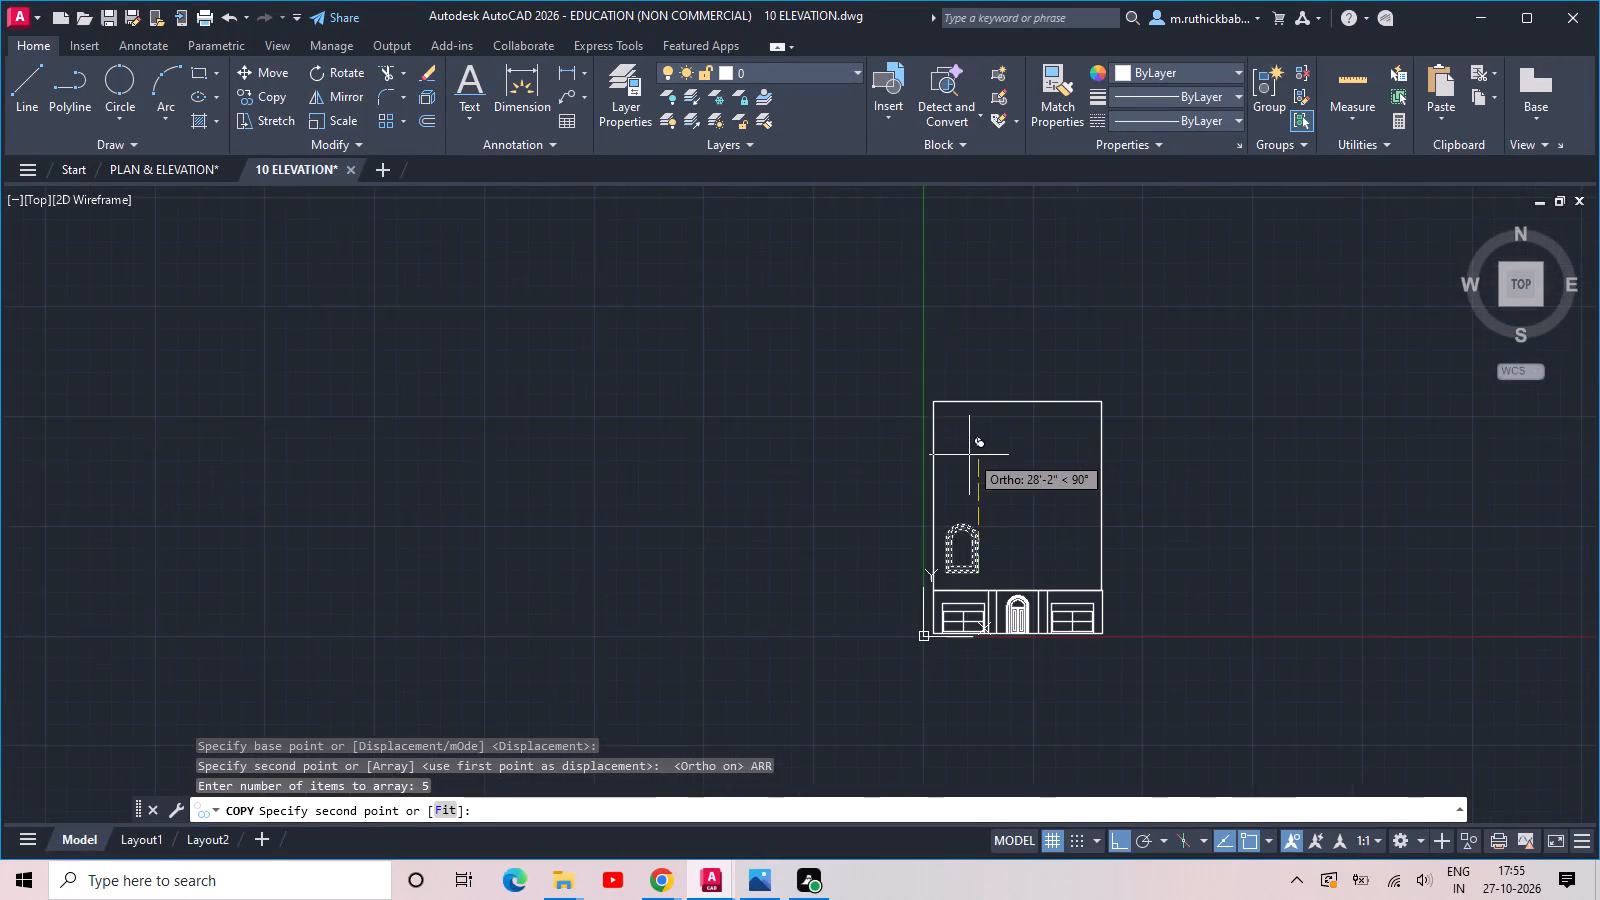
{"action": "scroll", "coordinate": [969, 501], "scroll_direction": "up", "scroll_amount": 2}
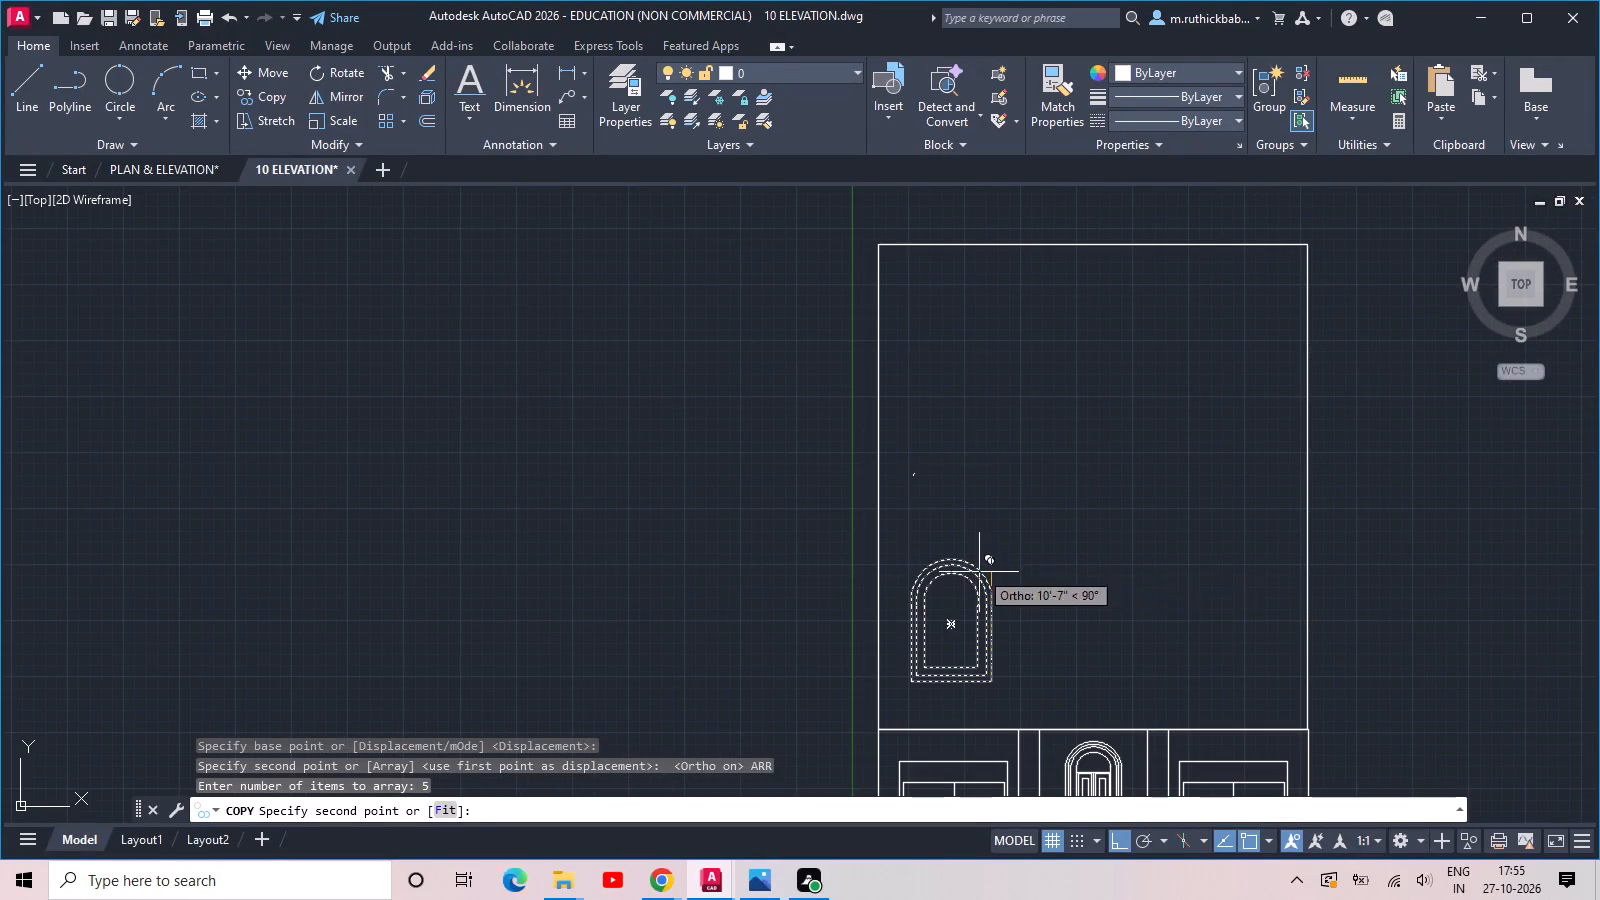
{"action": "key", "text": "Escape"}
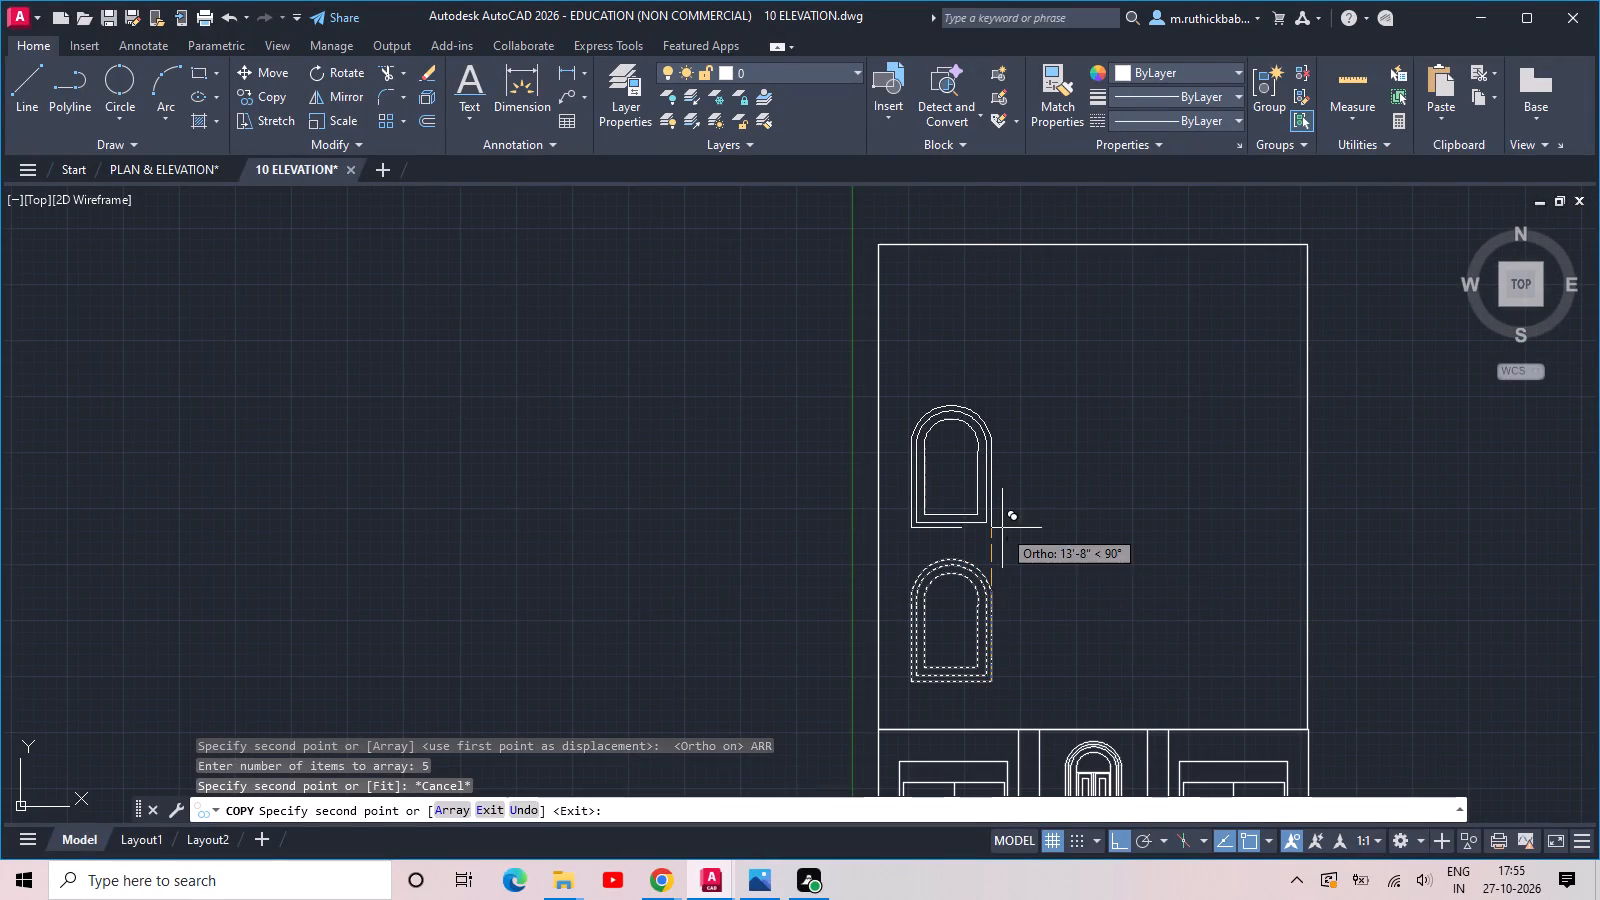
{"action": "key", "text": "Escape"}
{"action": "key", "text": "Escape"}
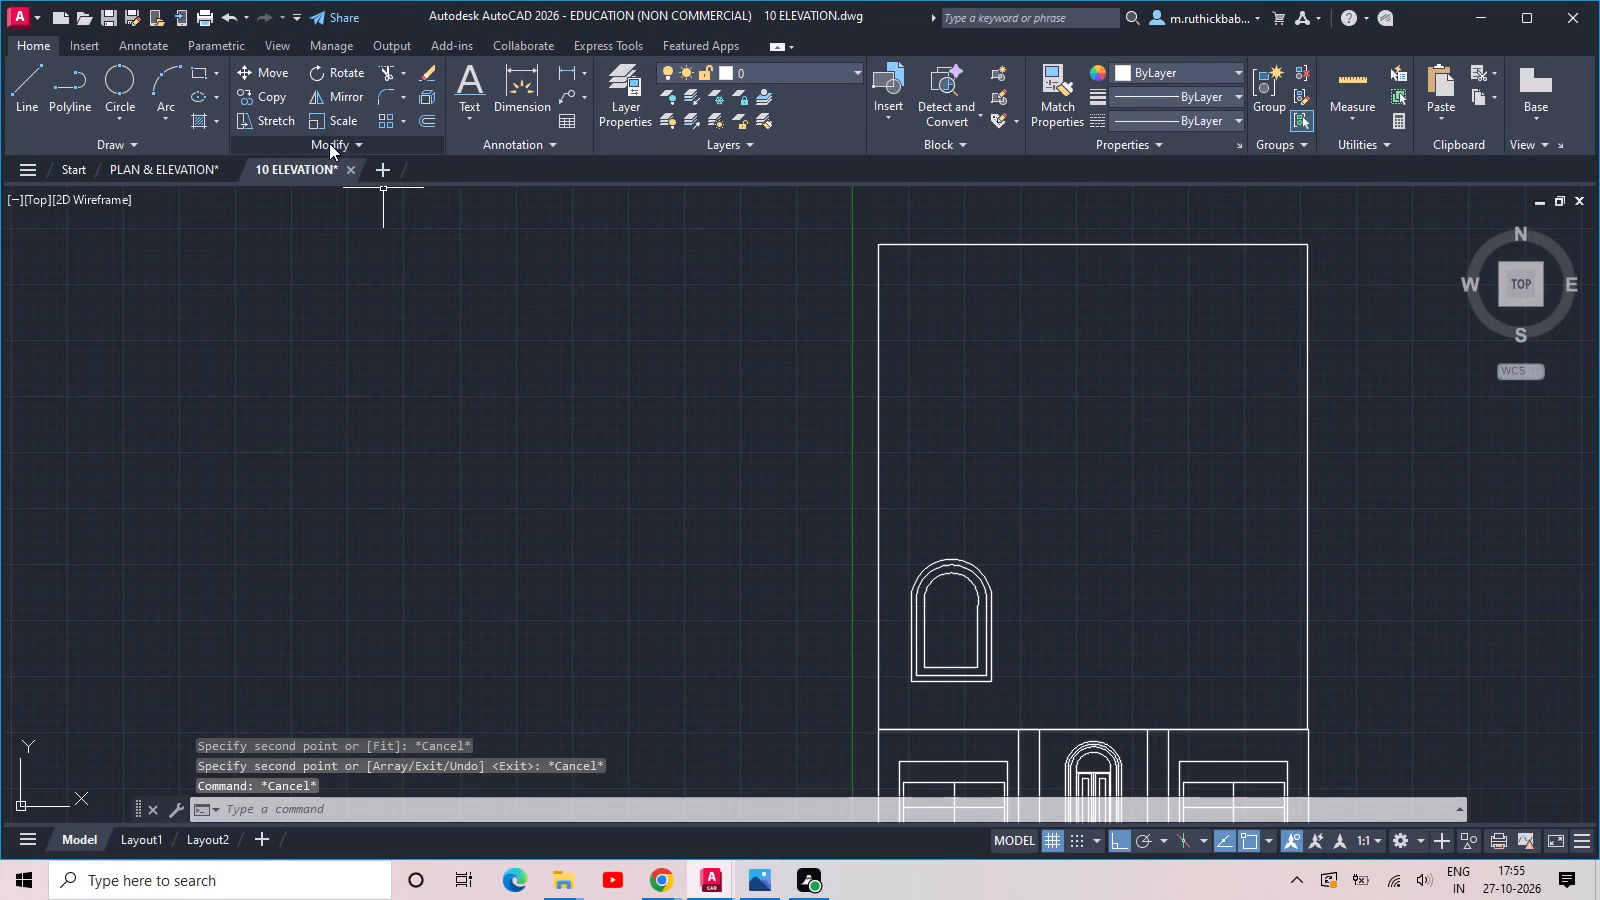
Scale the arched window down freehand, using its lower-left corner as the base point.
{"action": "left_click", "coordinate": [323, 114]}
{"action": "left_click", "coordinate": [1028, 523]}
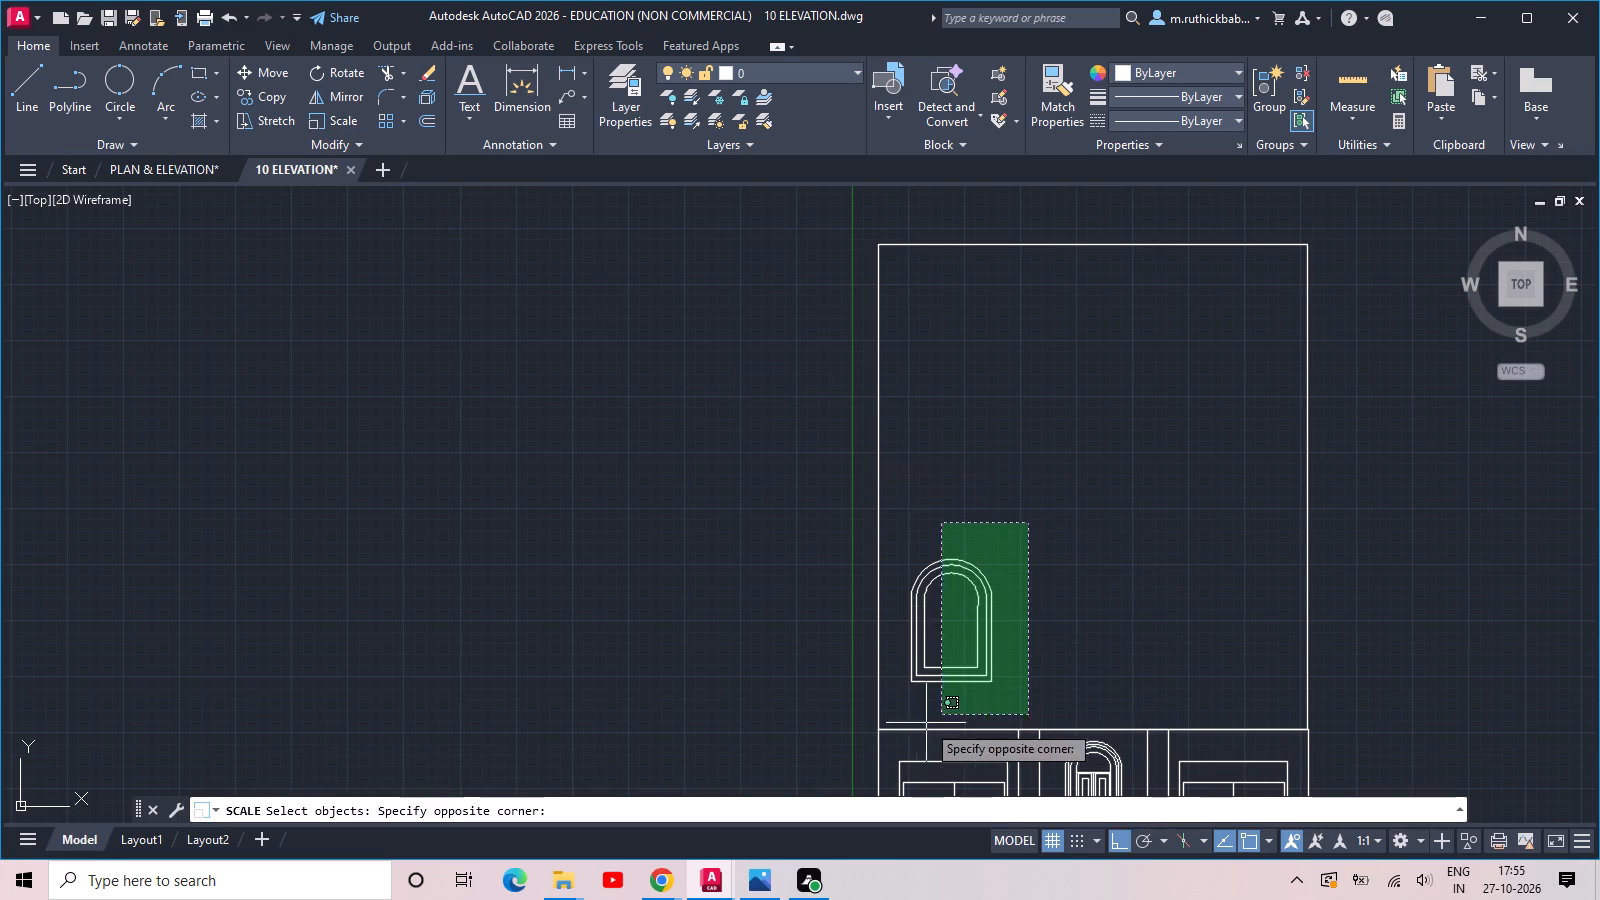
{"action": "left_click", "coordinate": [896, 722]}
{"action": "key", "text": "space"}
{"action": "left_click", "coordinate": [910, 677]}
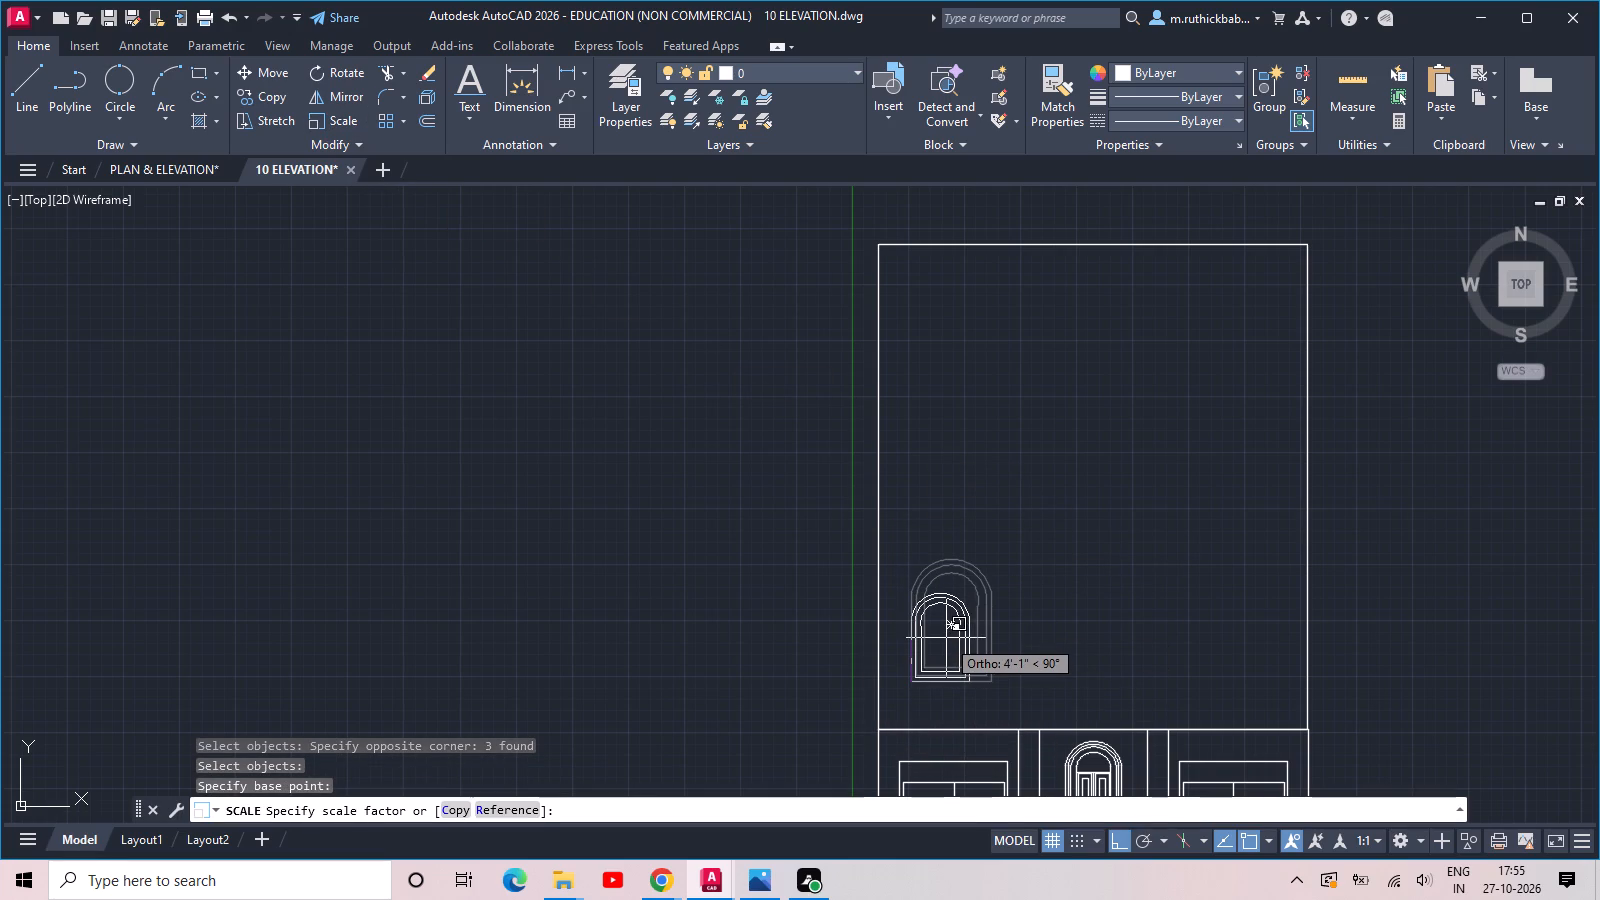
{"action": "left_click", "coordinate": [944, 642]}
Copy the scaled-down arched window straight up three times at roughly even spacing, making a column of four.
{"action": "left_click", "coordinate": [988, 591]}
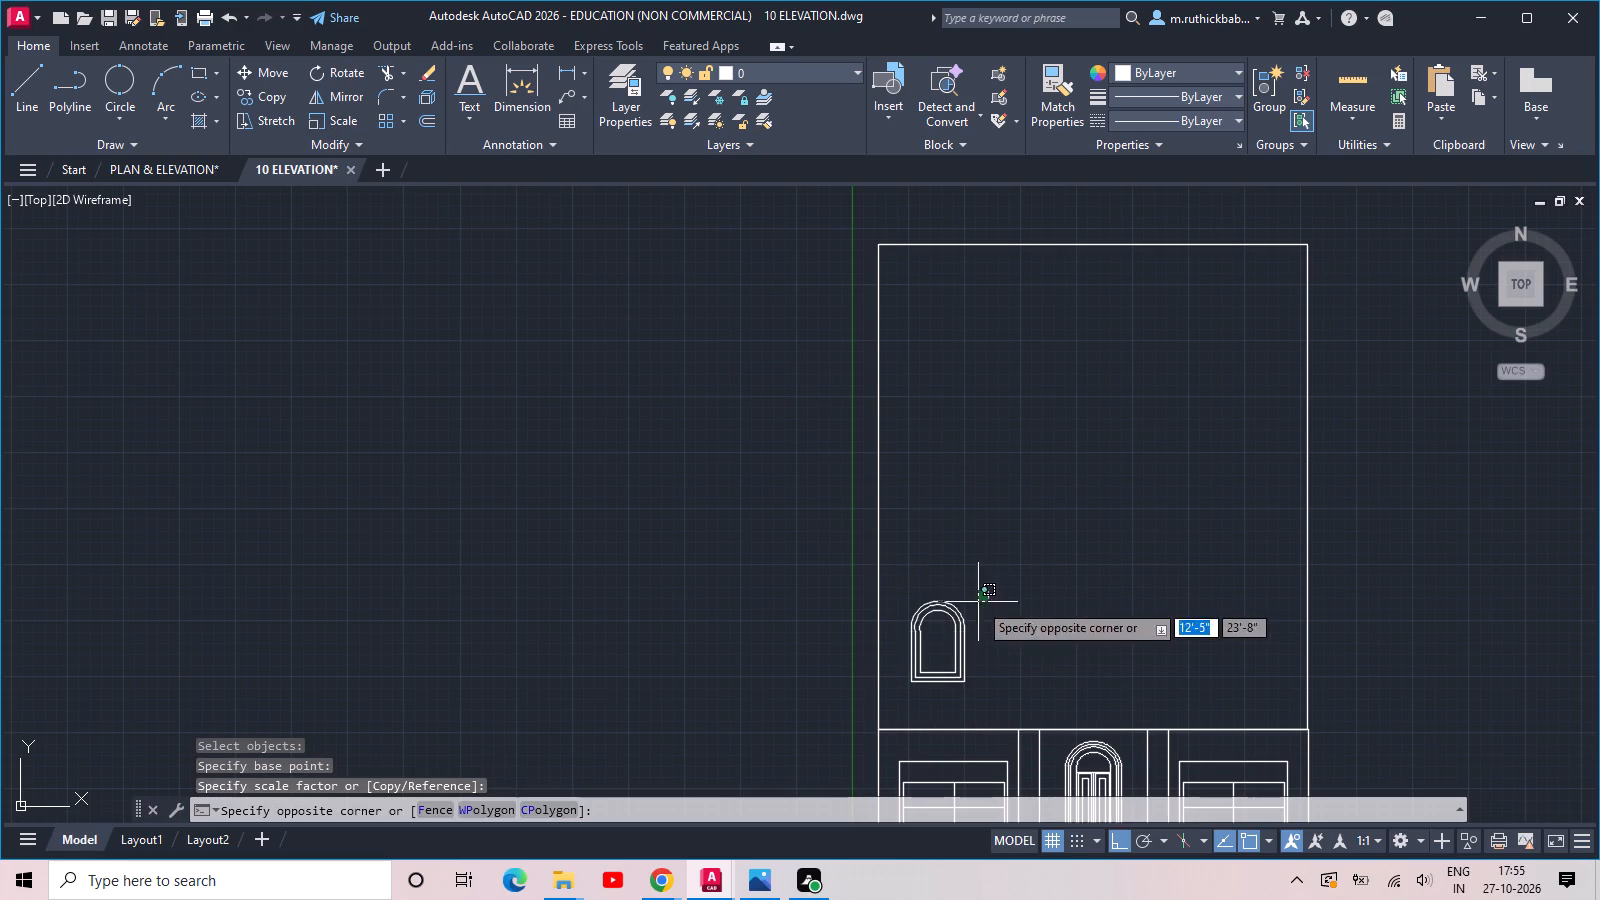
{"action": "left_click", "coordinate": [904, 697]}
{"action": "key", "text": "c"}
{"action": "key", "text": "o"}
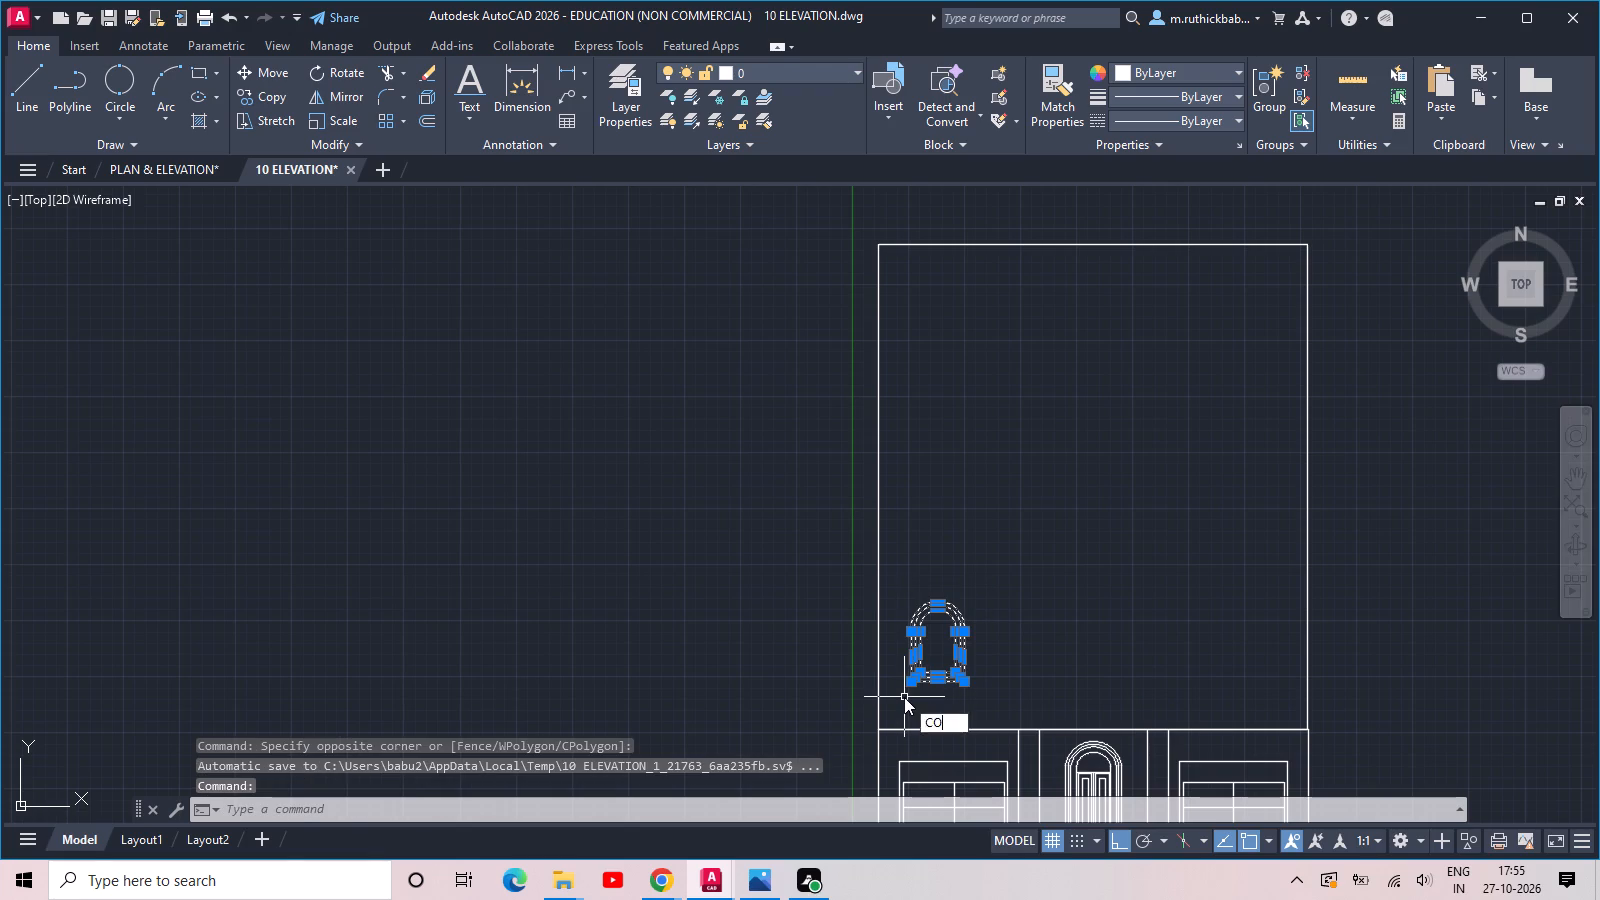
{"action": "key", "text": "space"}
{"action": "left_click", "coordinate": [967, 686]}
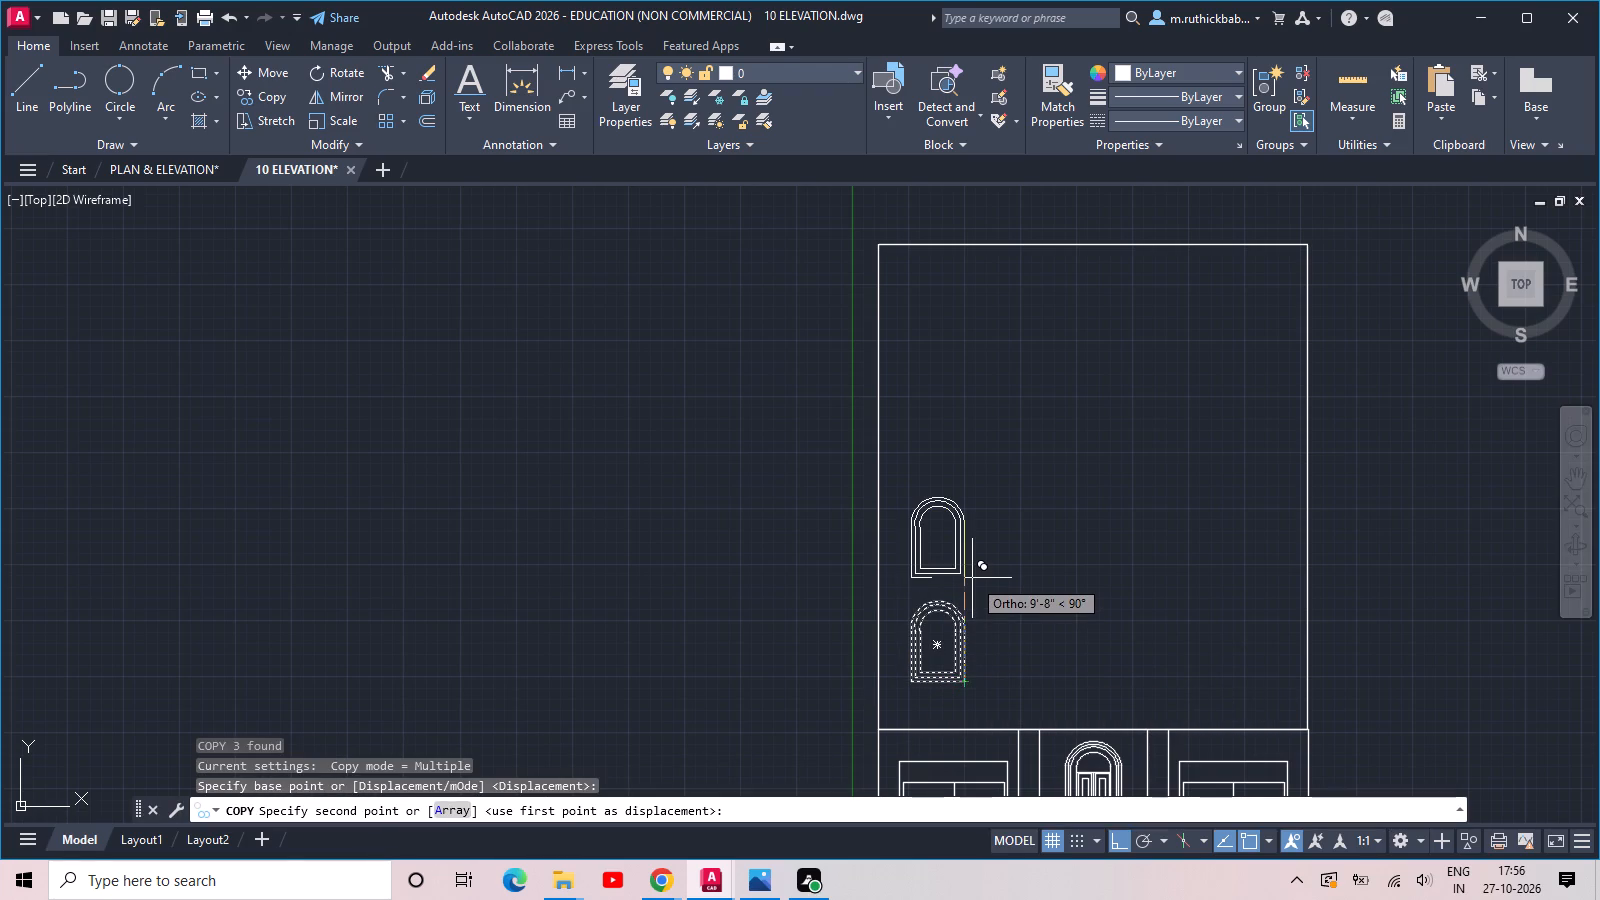
{"action": "left_click", "coordinate": [972, 474]}
{"action": "left_click", "coordinate": [978, 364]}
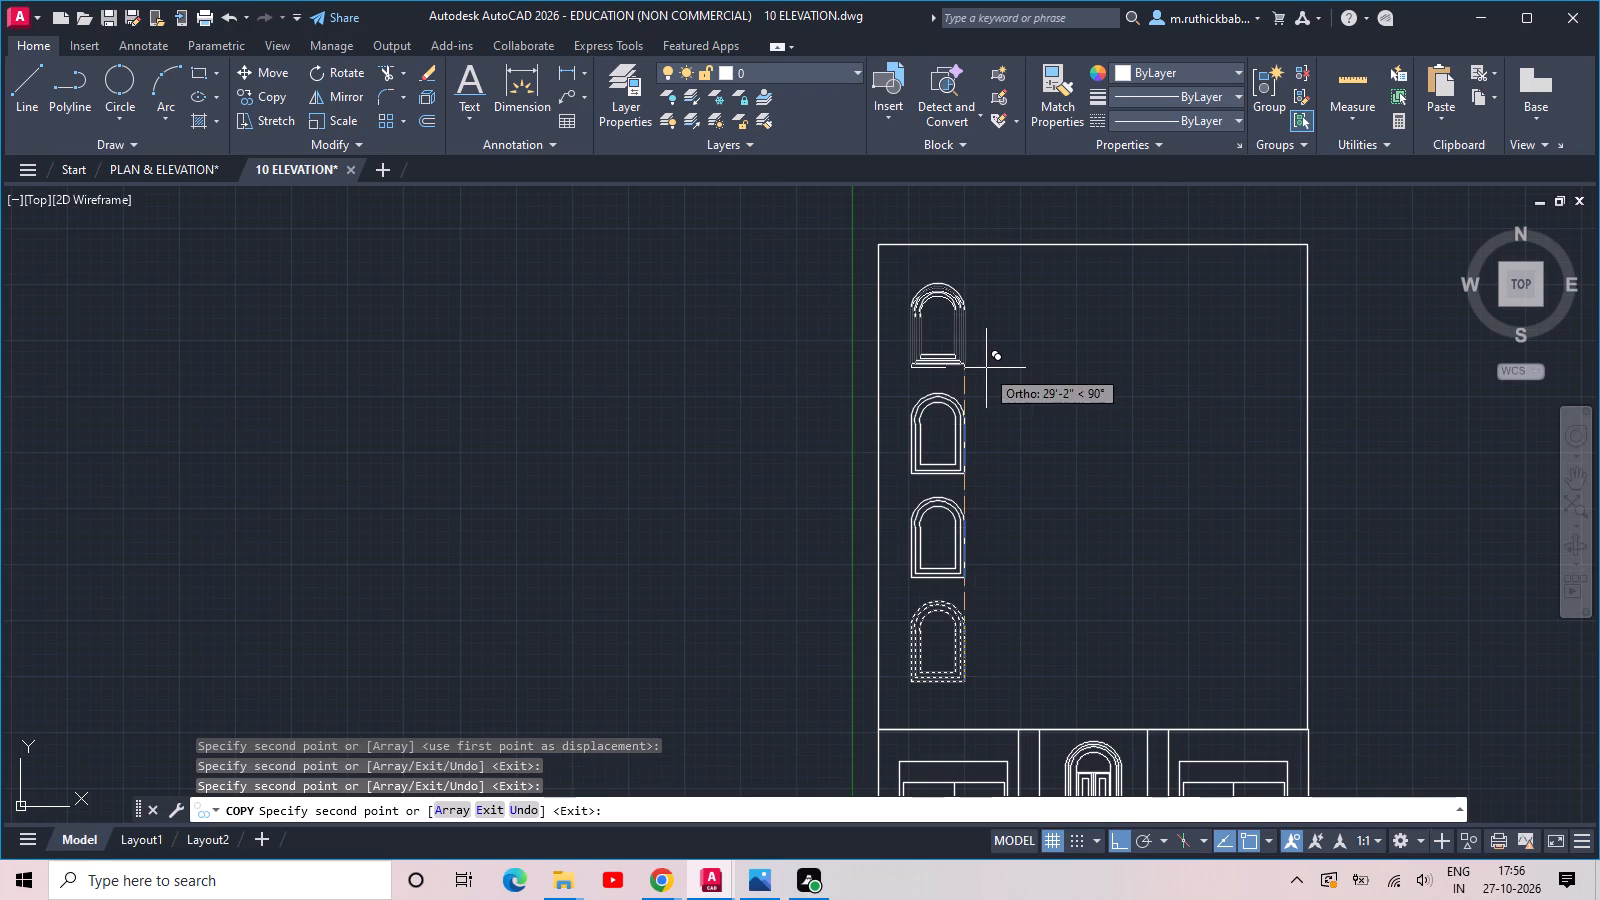
{"action": "key", "text": "Escape"}
Copy the column of four arched windows horizontally by about 28'-4" to the right side of the upper block.
{"action": "left_click_drag", "start_coordinate": [990, 285], "coordinate": [986, 307]}
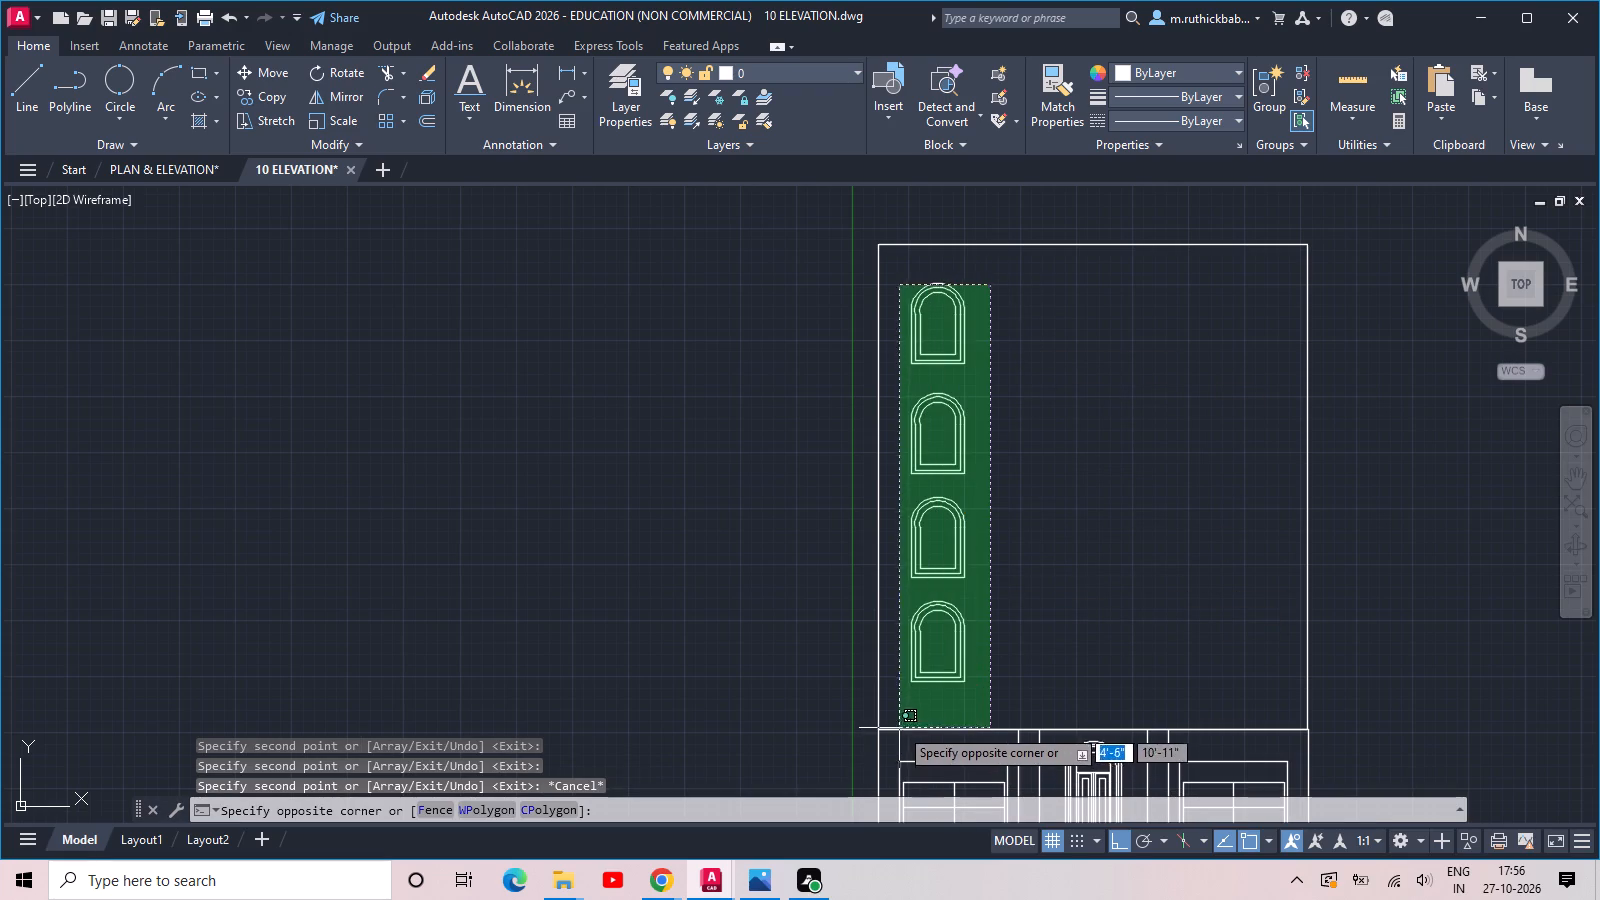
{"action": "left_click", "coordinate": [898, 720]}
{"action": "type", "text": "CO"}
{"action": "key", "text": "space"}
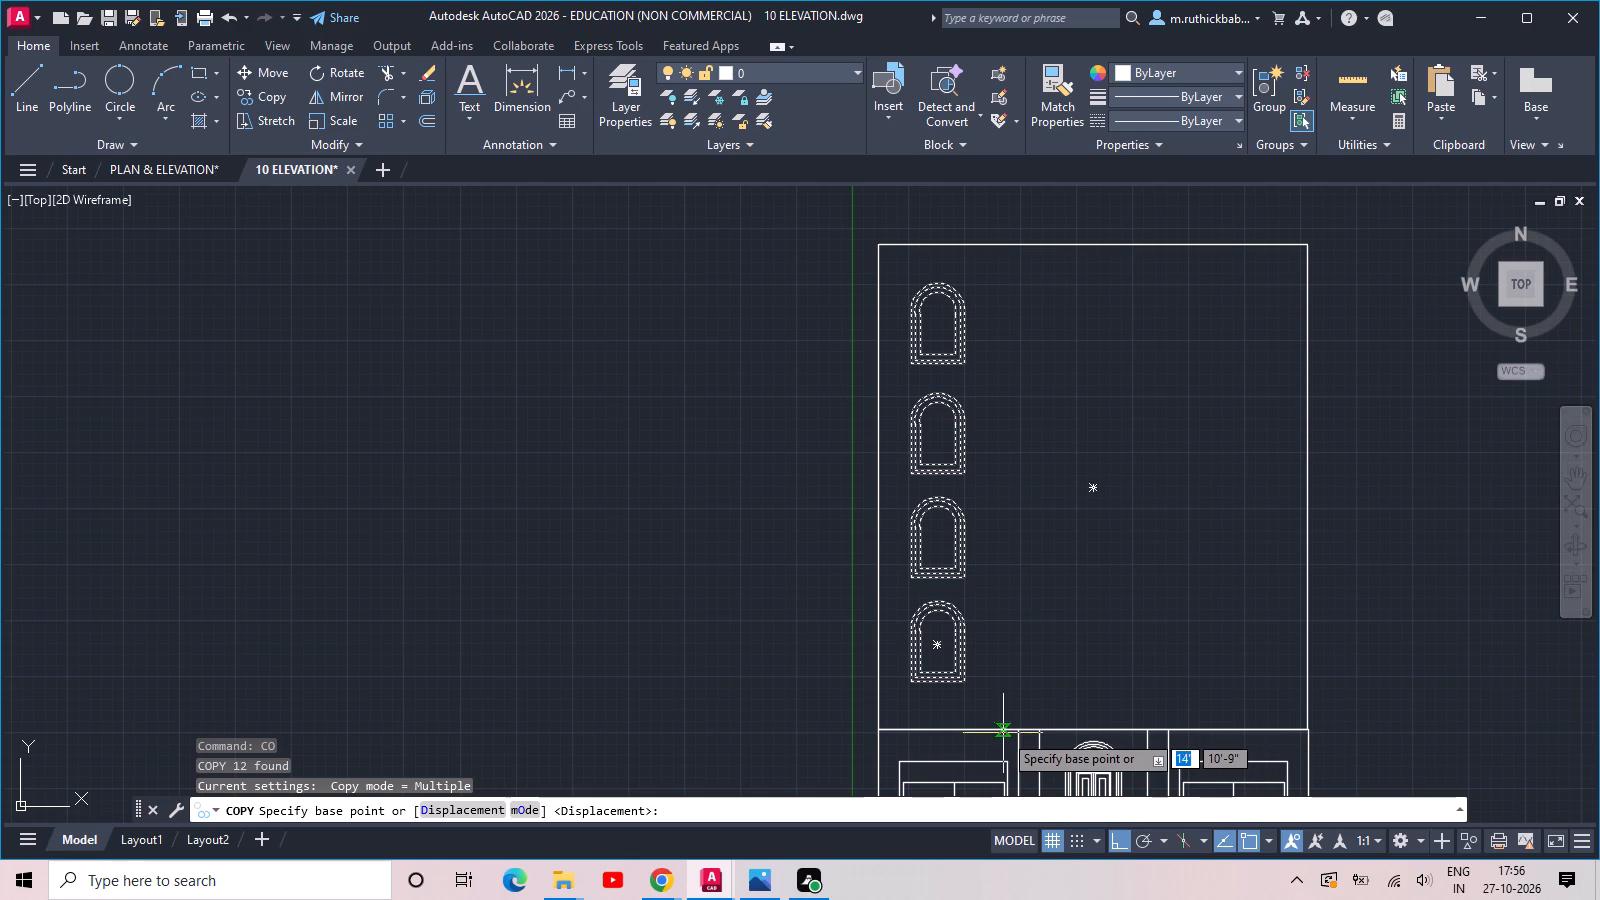
{"action": "left_click", "coordinate": [1004, 733]}
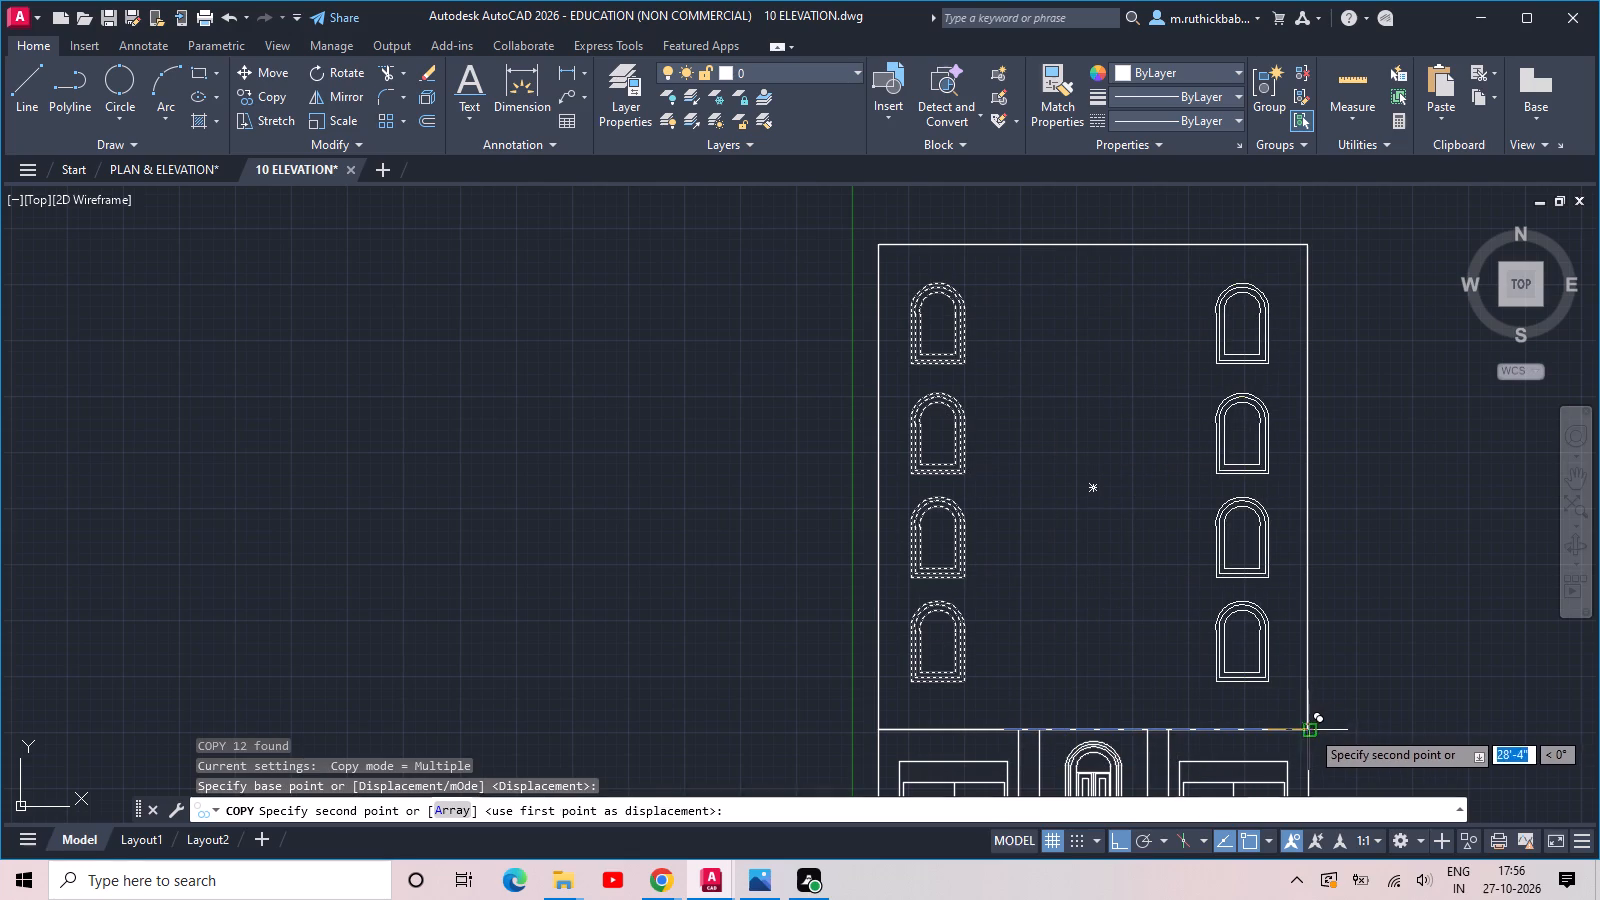
{"action": "left_click", "coordinate": [1318, 731]}
{"action": "key", "text": "Escape"}
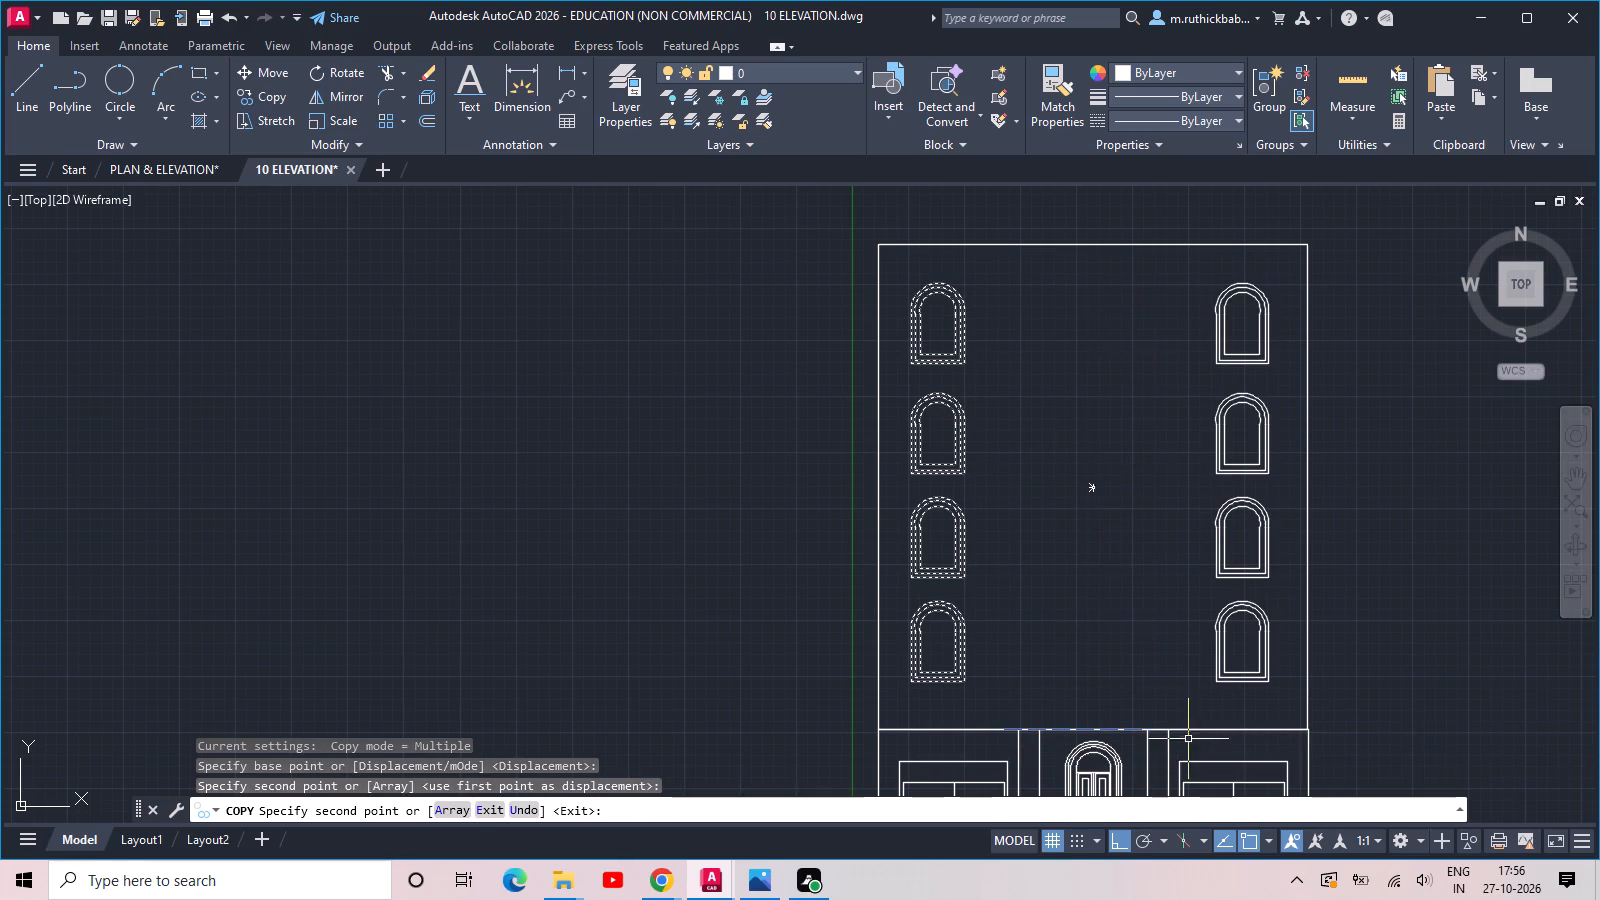
Extend the four vertical pilaster lines beside the entrance bay from the ground floor up to the top of the upper block.
{"action": "scroll", "coordinate": [1108, 719], "scroll_direction": "down", "scroll_amount": 1}
{"action": "middle_click_drag", "start_coordinate": [1106, 717], "coordinate": [1093, 647]}
{"action": "scroll", "coordinate": [1093, 646], "scroll_direction": "up", "scroll_amount": 1}
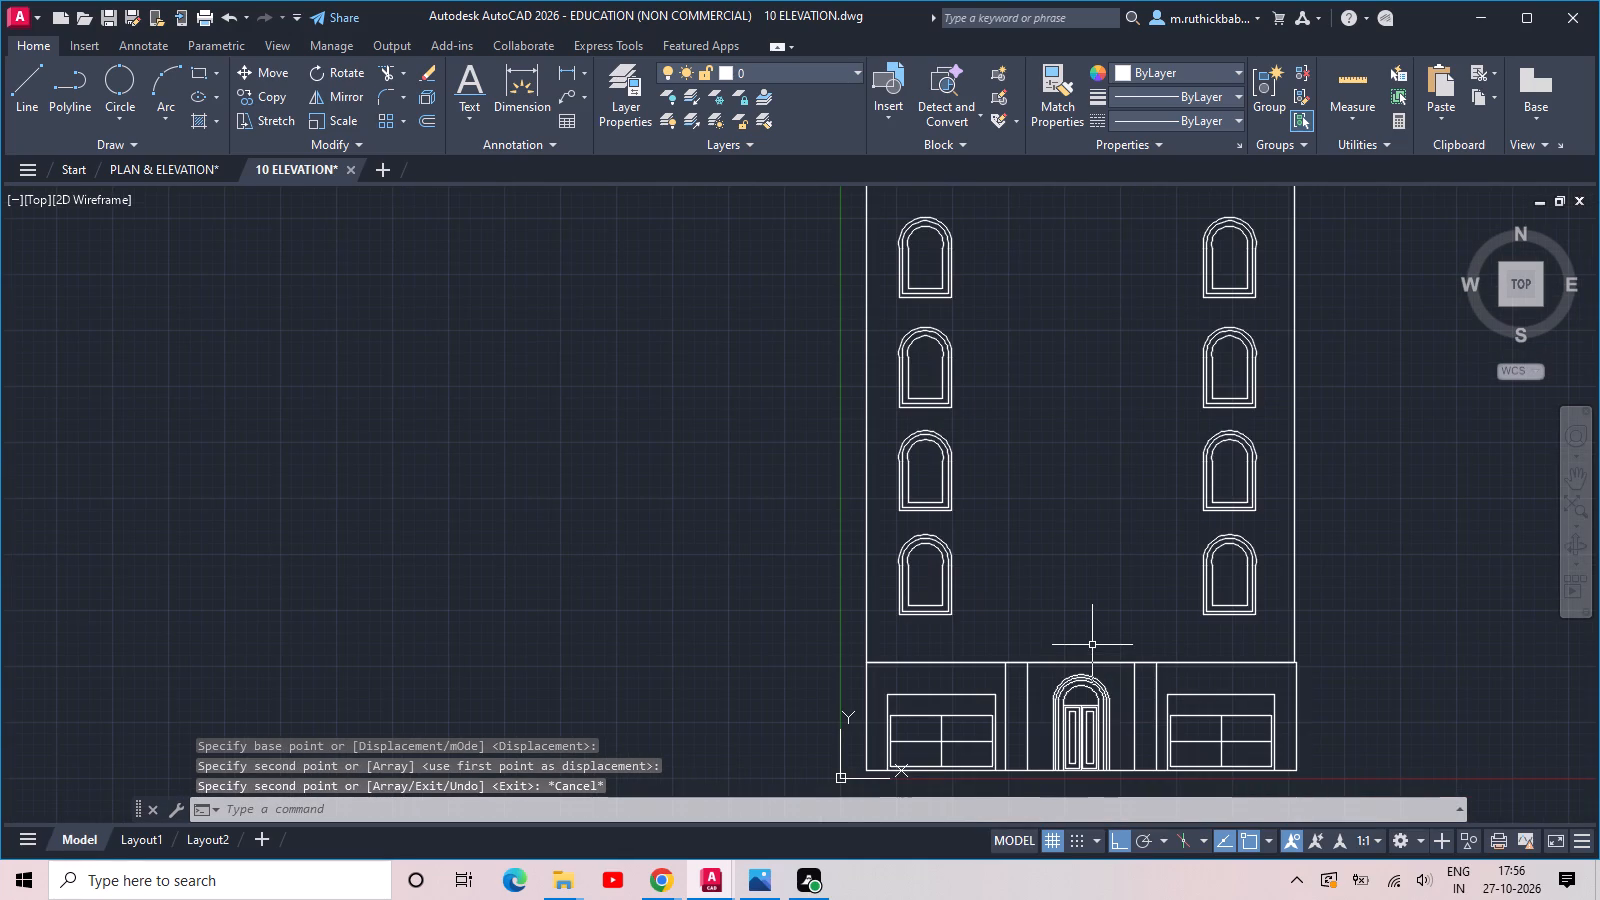
{"action": "key", "text": "e"}
{"action": "key", "text": "x"}
{"action": "key", "text": "space"}
{"action": "key", "text": "space"}
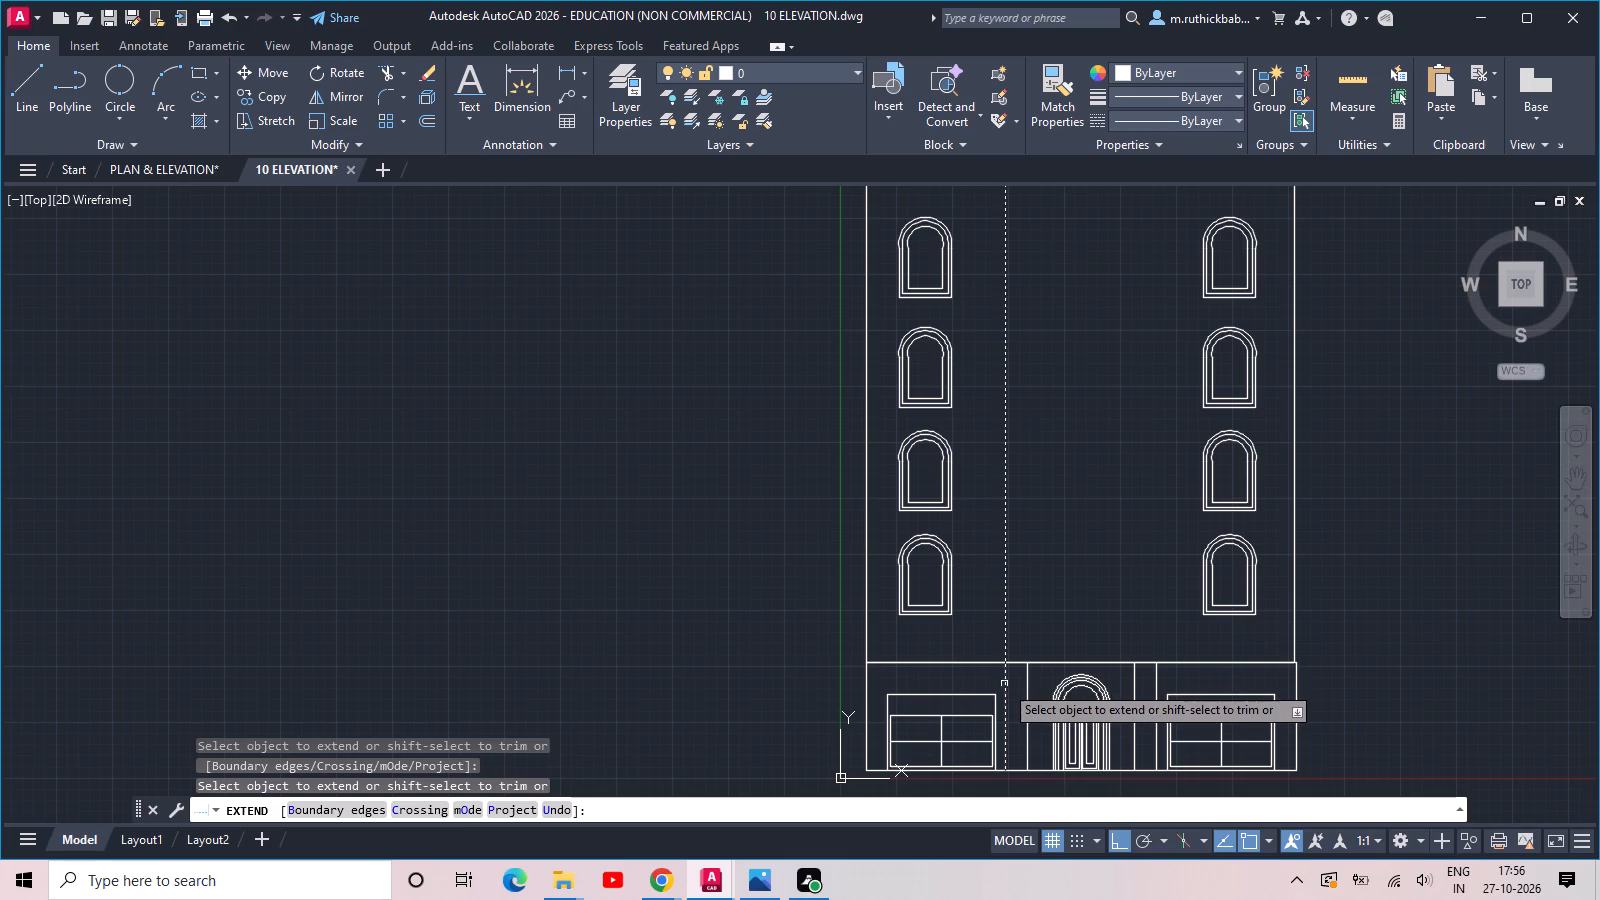
{"action": "left_click", "coordinate": [1004, 684]}
{"action": "left_click", "coordinate": [1028, 686]}
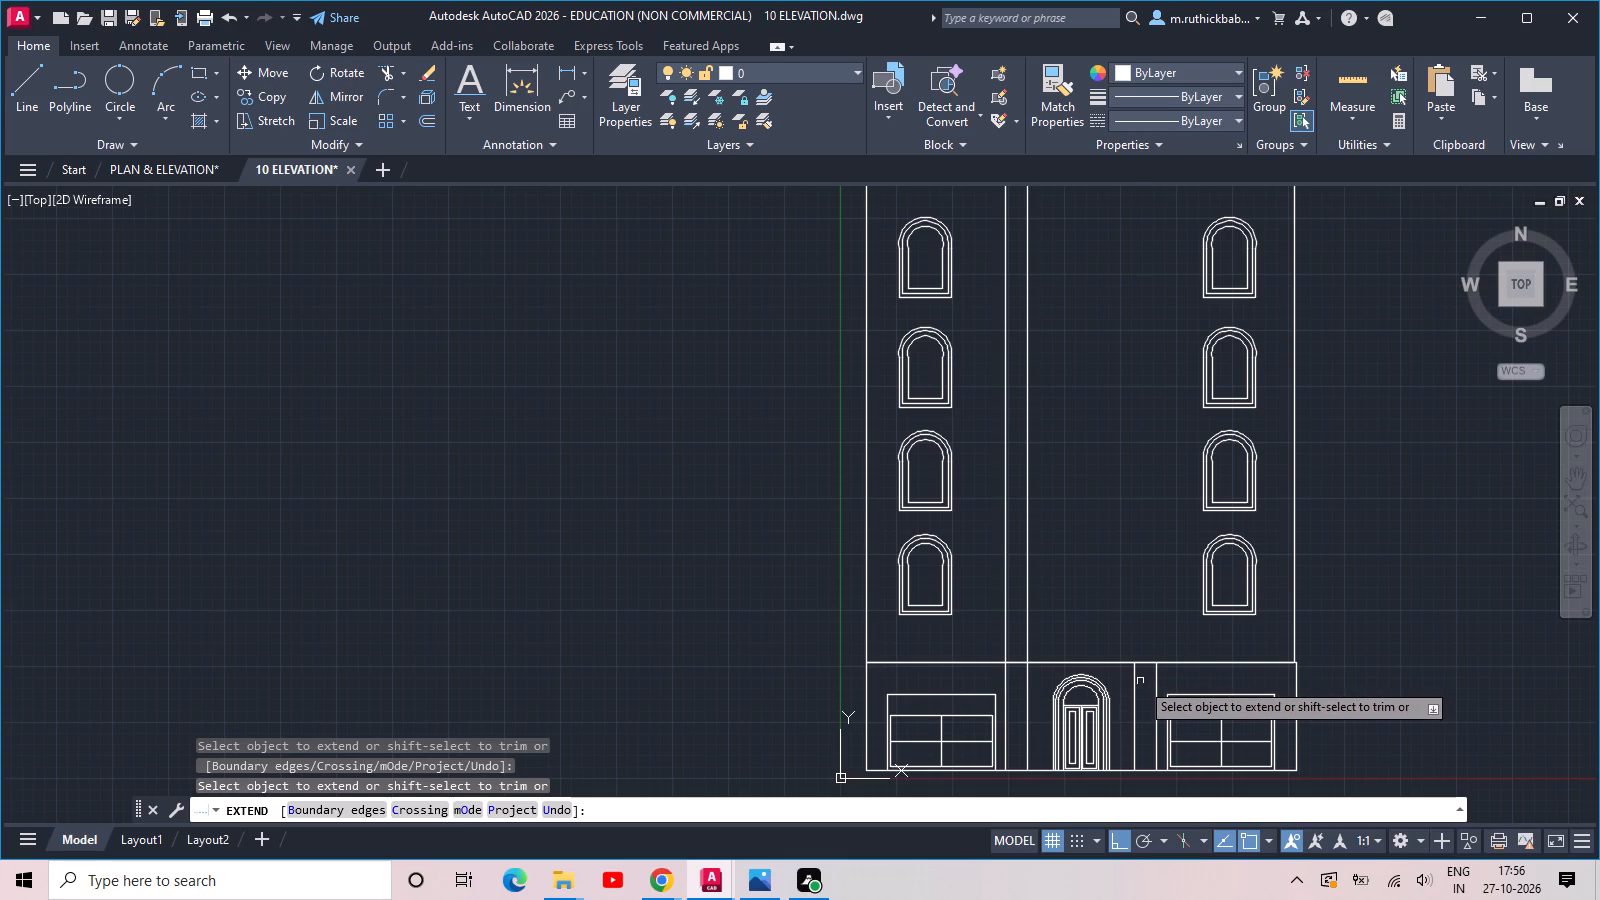
{"action": "left_click", "coordinate": [1136, 683]}
{"action": "left_click", "coordinate": [1155, 678]}
{"action": "scroll", "coordinate": [1152, 678], "scroll_direction": "down", "scroll_amount": 1}
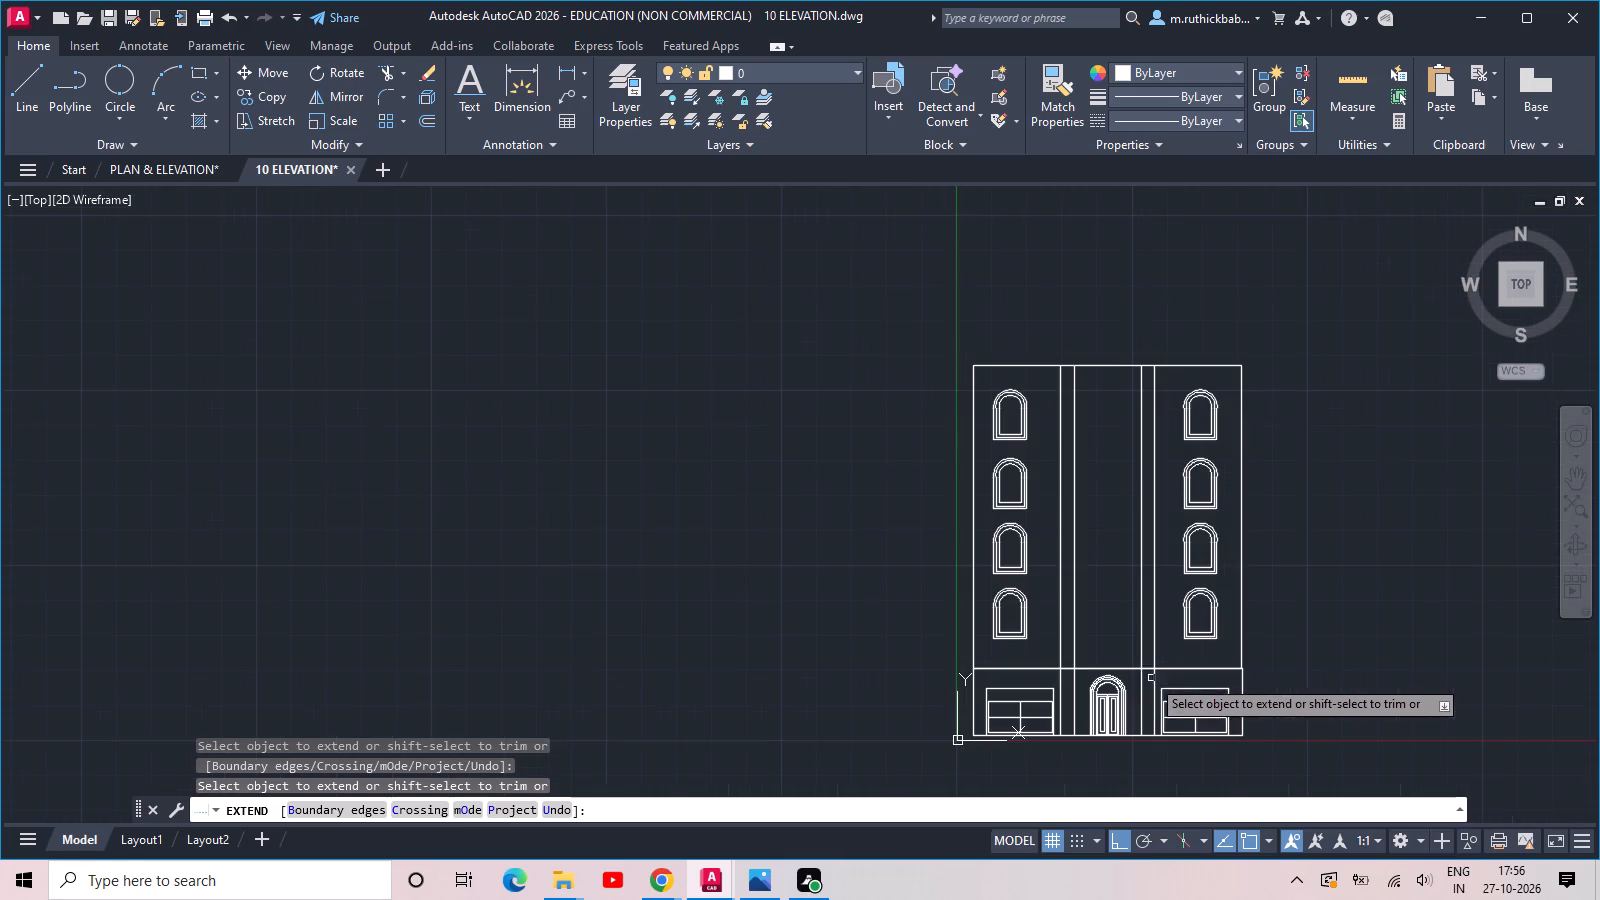
{"action": "key", "text": "Escape"}
Draw a band rectangle about 40'-2" by 2'-4" across the full facade, directly above the ground floor.
{"action": "scroll", "coordinate": [1067, 672], "scroll_direction": "up", "scroll_amount": 1}
{"action": "type", "text": "REC"}
{"action": "key", "text": "space"}
{"action": "scroll", "coordinate": [1057, 673], "scroll_direction": "up", "scroll_amount": 1}
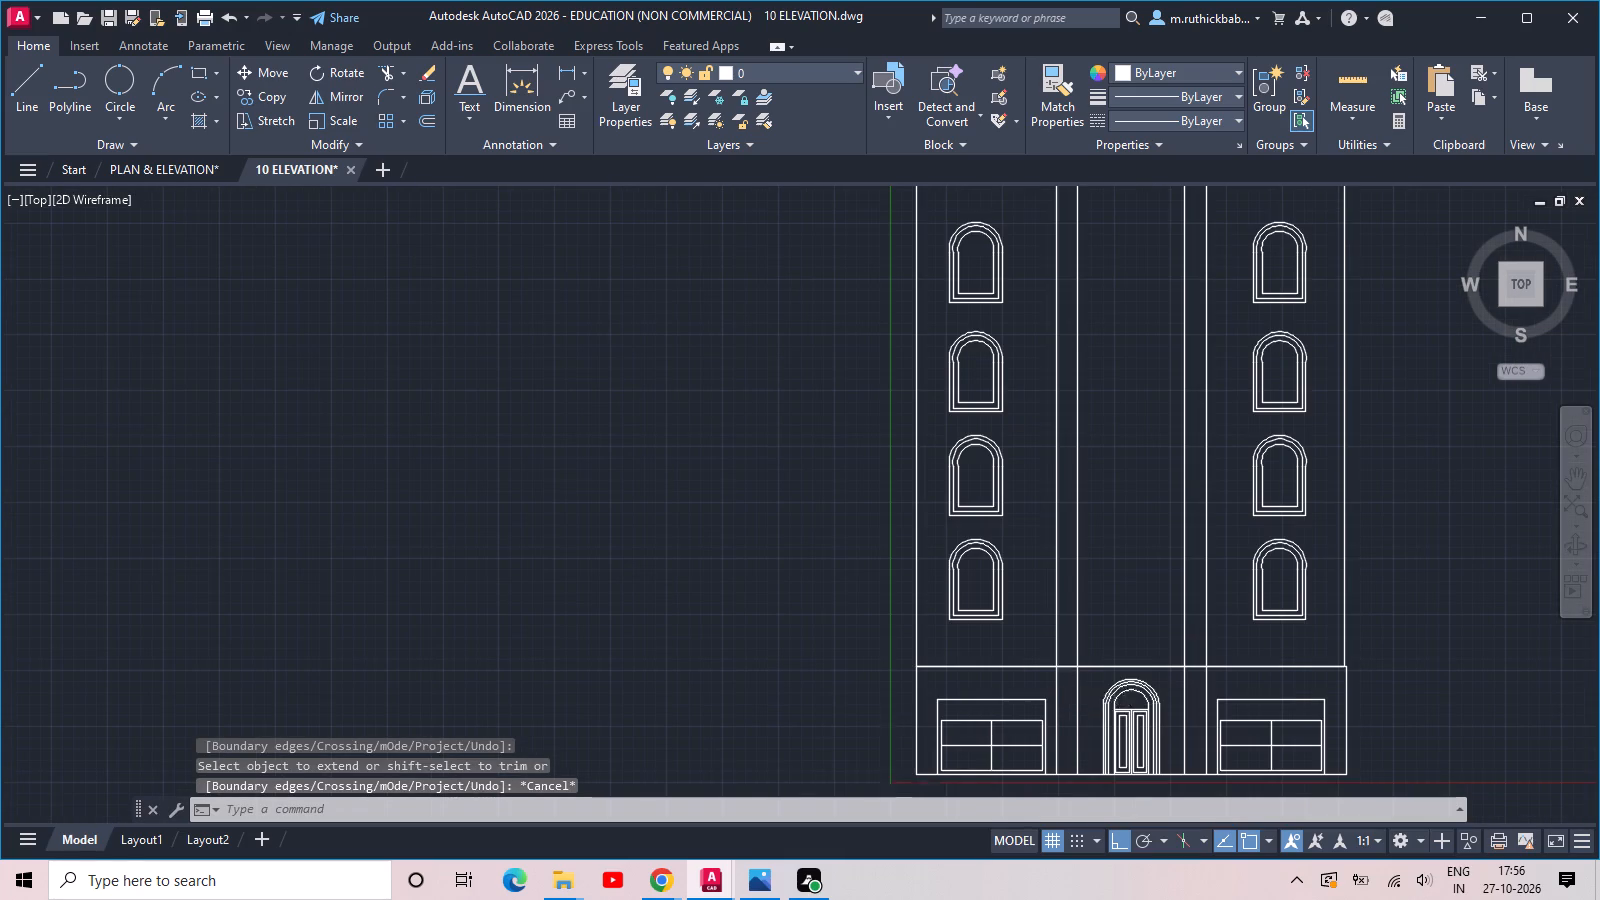
{"action": "left_click", "coordinate": [824, 667]}
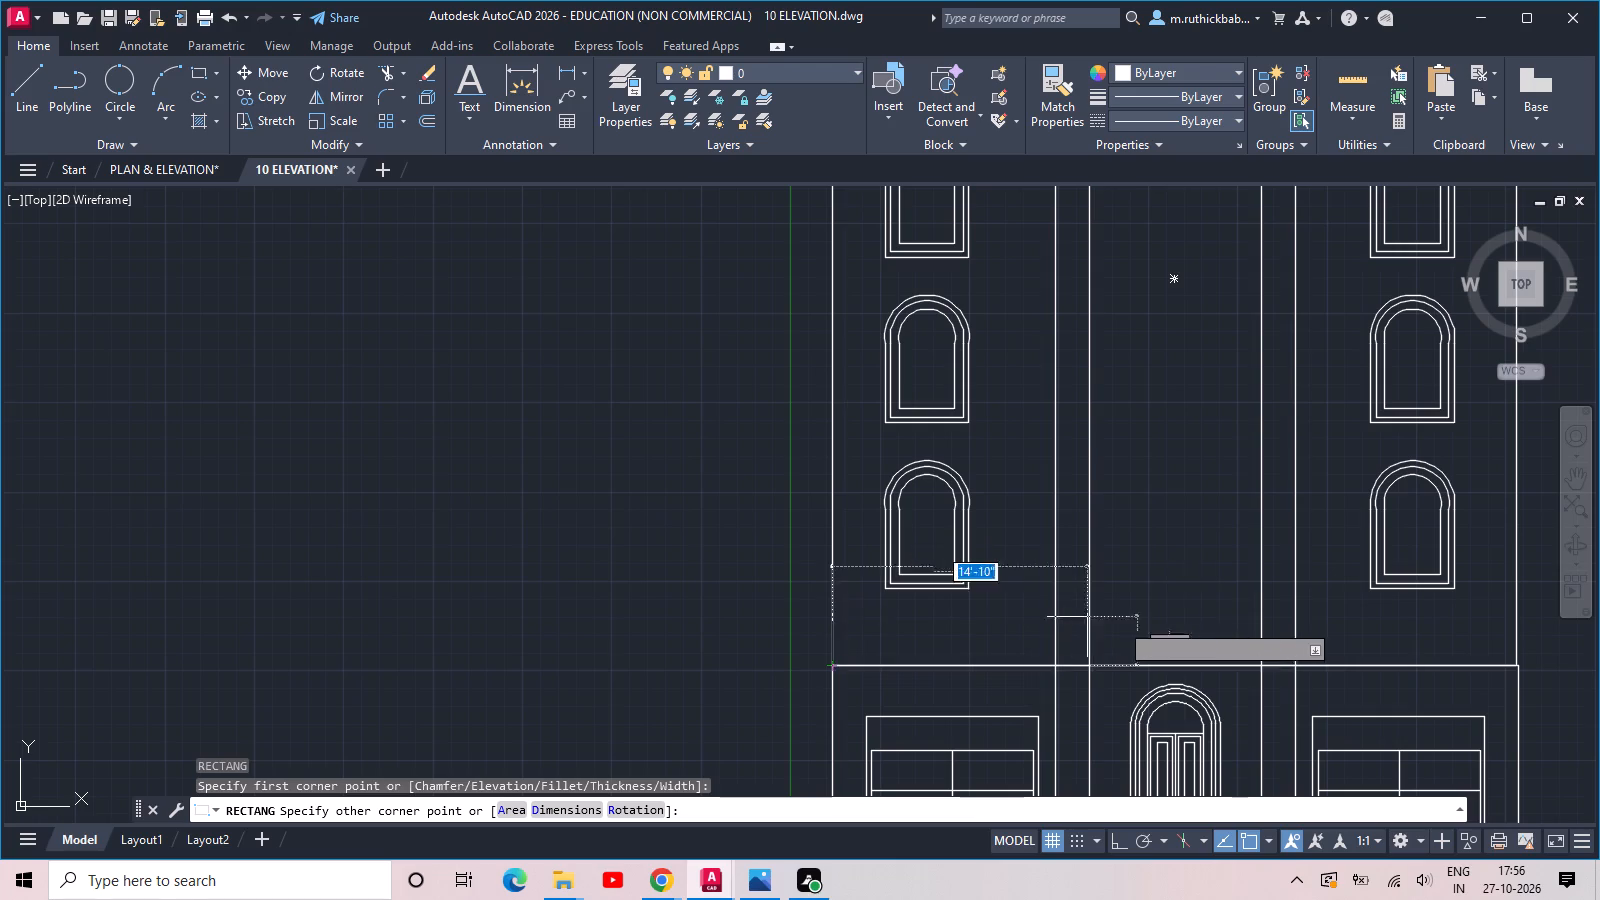
{"action": "left_click", "coordinate": [1518, 624]}
{"action": "key", "text": "space"}
{"action": "key", "text": "Escape"}
{"action": "key", "text": "Escape"}
Trim the vertical lines inside the band and the band's horizontal edges where they cross both pilasters.
{"action": "type", "text": "TR"}
{"action": "key", "text": "space"}
{"action": "key", "text": "space"}
{"action": "left_click", "coordinate": [1364, 650]}
{"action": "left_click", "coordinate": [1014, 658]}
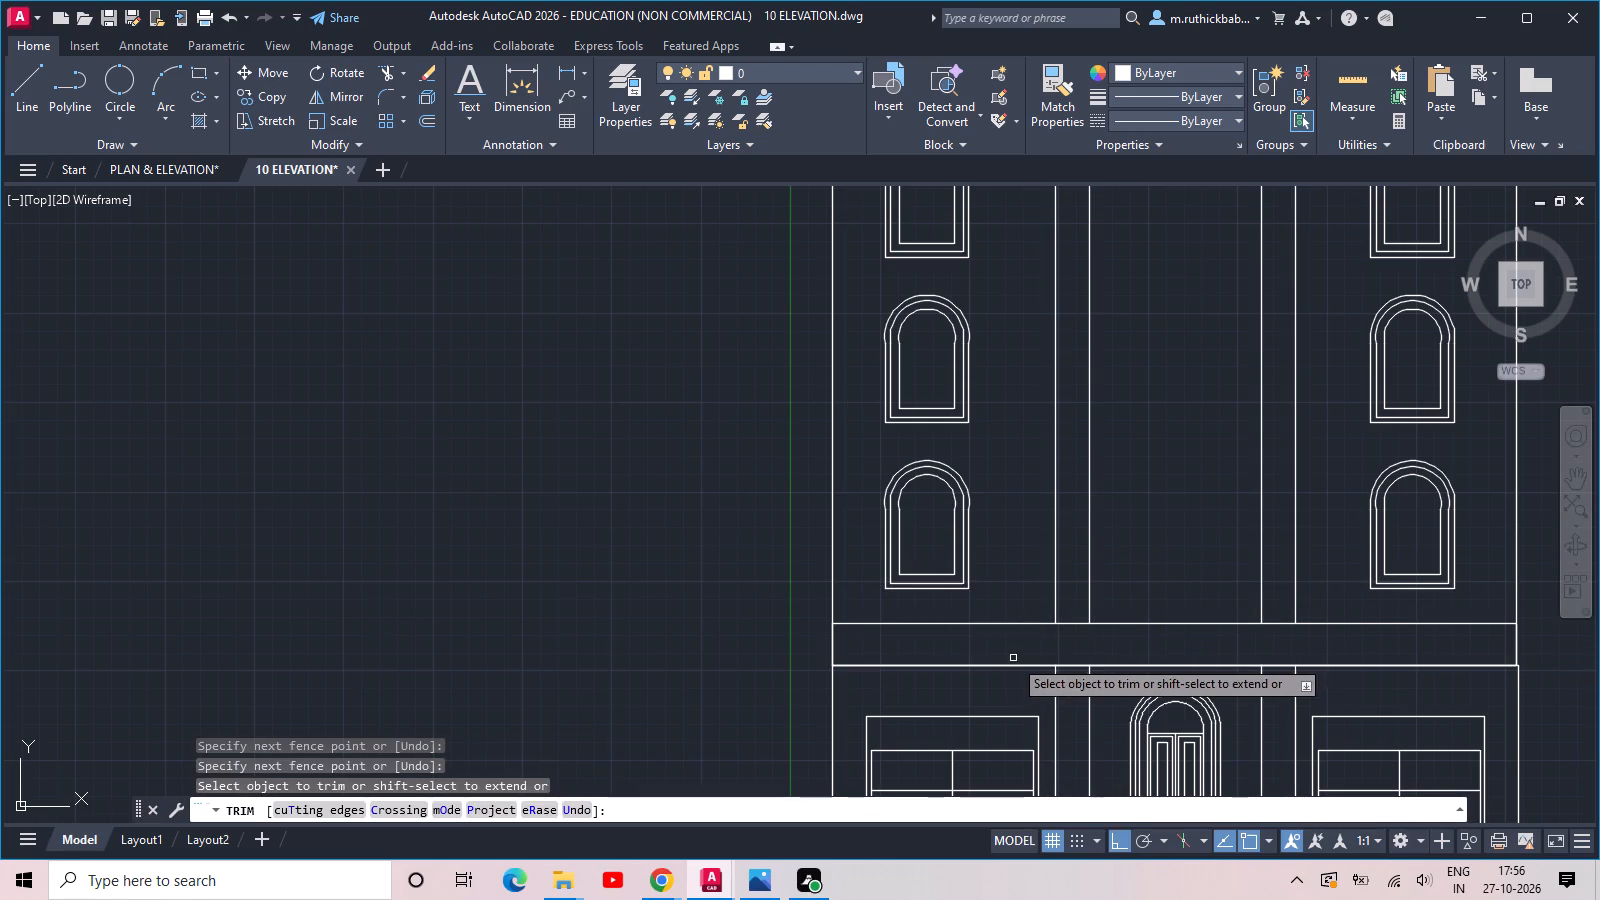
{"action": "left_click", "coordinate": [1074, 676]}
{"action": "left_click", "coordinate": [1073, 609]}
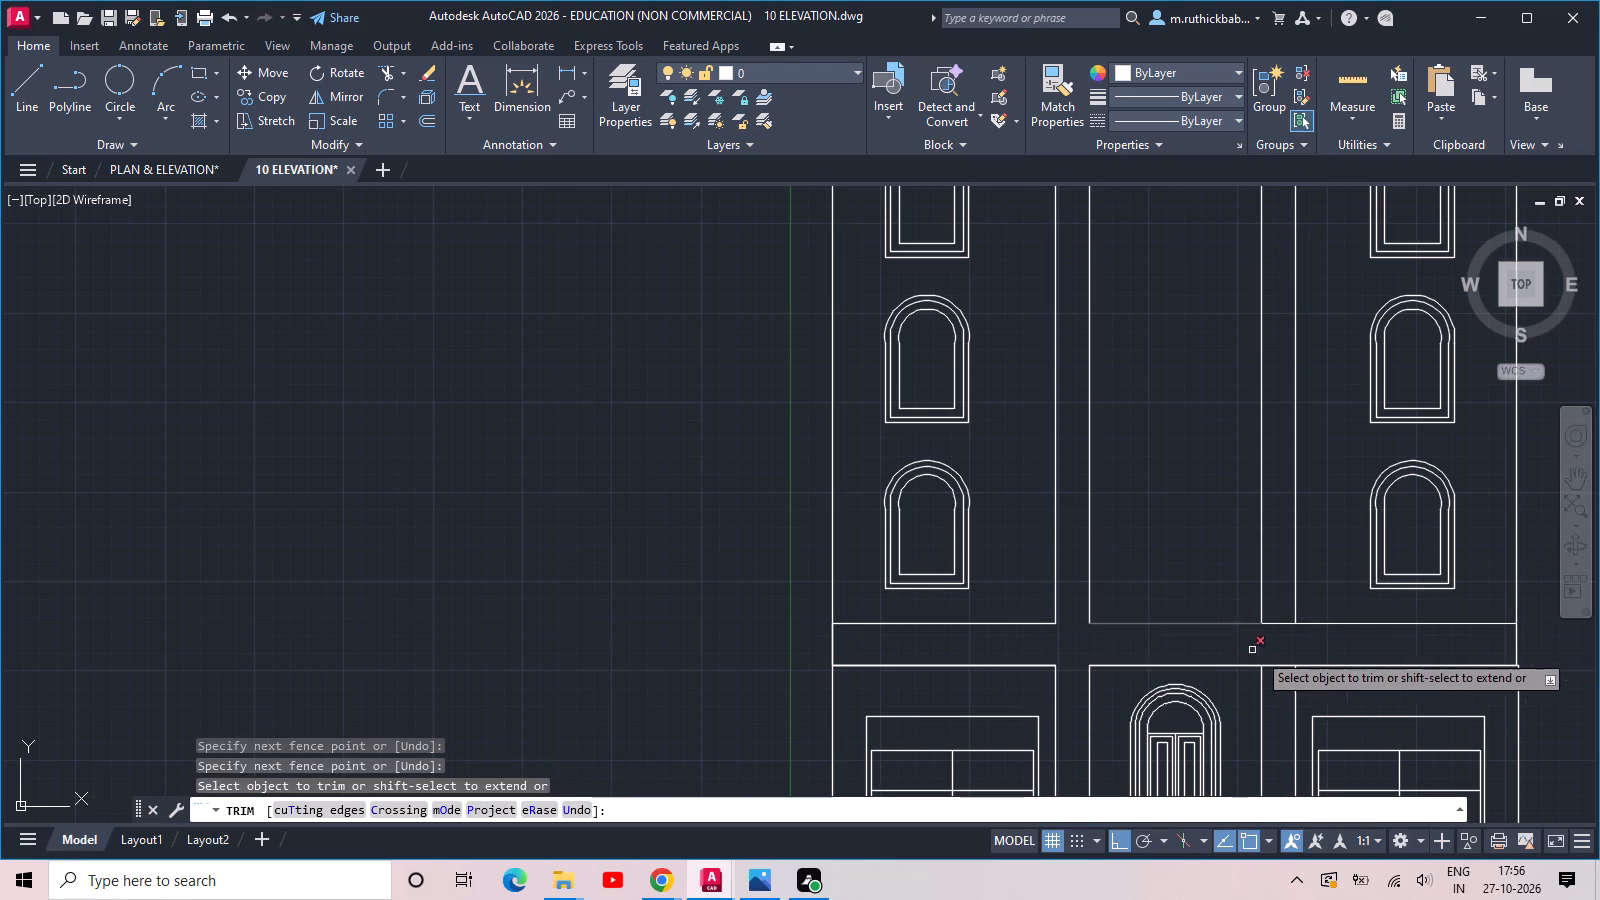
{"action": "left_click", "coordinate": [1276, 687]}
{"action": "left_click", "coordinate": [1287, 580]}
{"action": "scroll", "coordinate": [1280, 577], "scroll_direction": "down", "scroll_amount": 2}
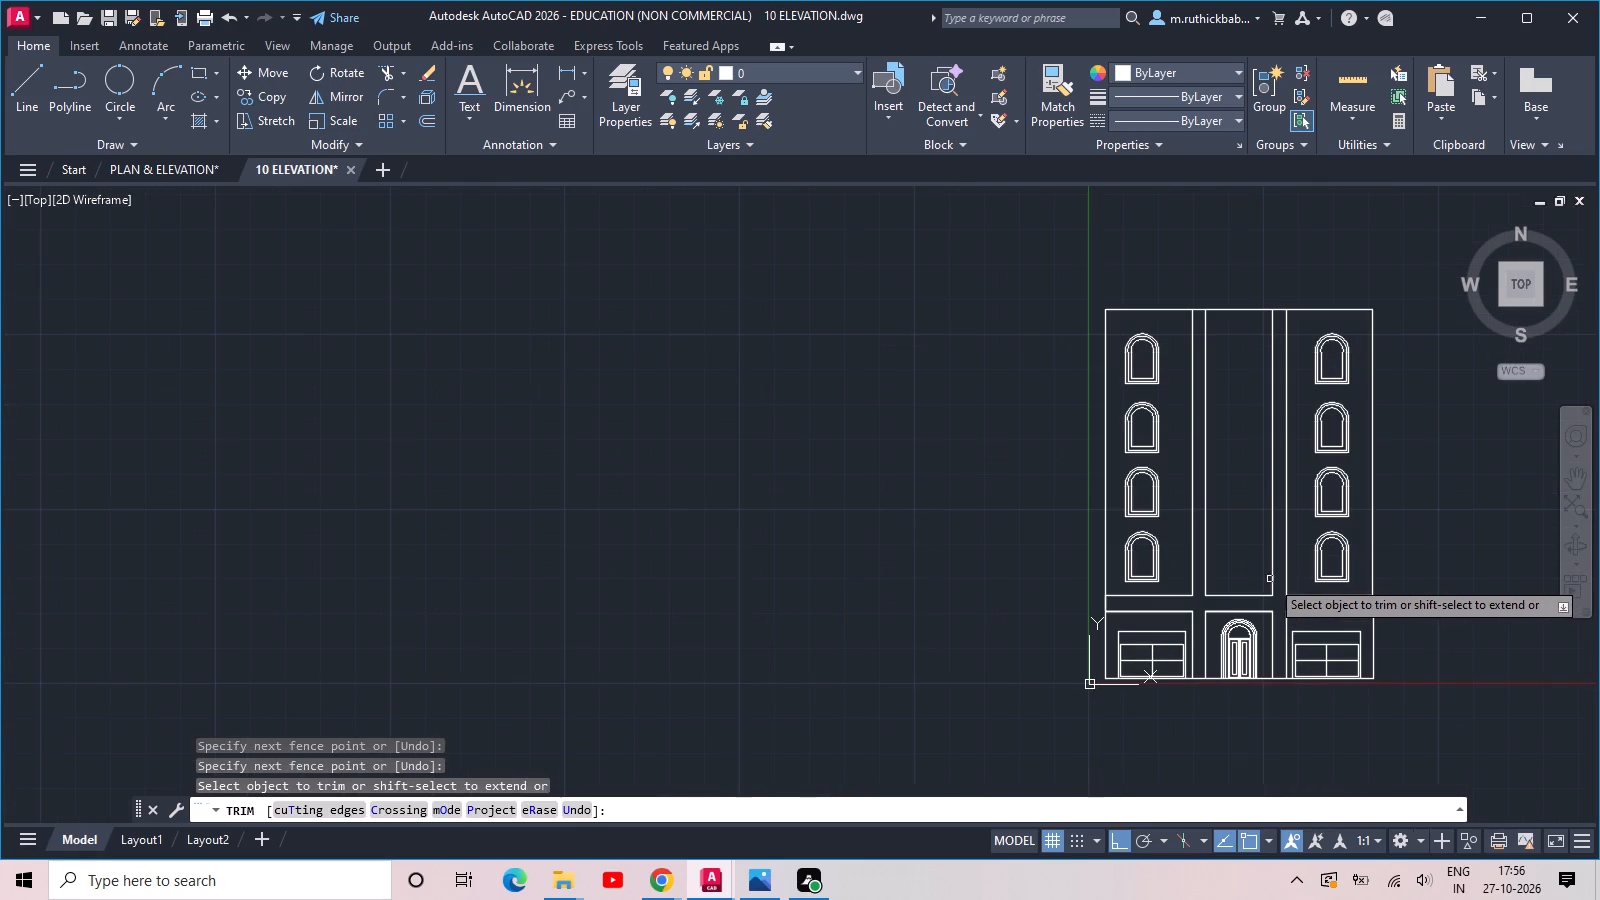
{"action": "key", "text": "grave"}
{"action": "key", "text": "Escape"}
{"action": "key", "text": "Escape"}
Copy the lowest left arched window horizontally by about 14'-5" into the central bay, using its sill midpoint as base point.
{"action": "middle_click_drag", "start_coordinate": [1218, 505], "coordinate": [1188, 539]}
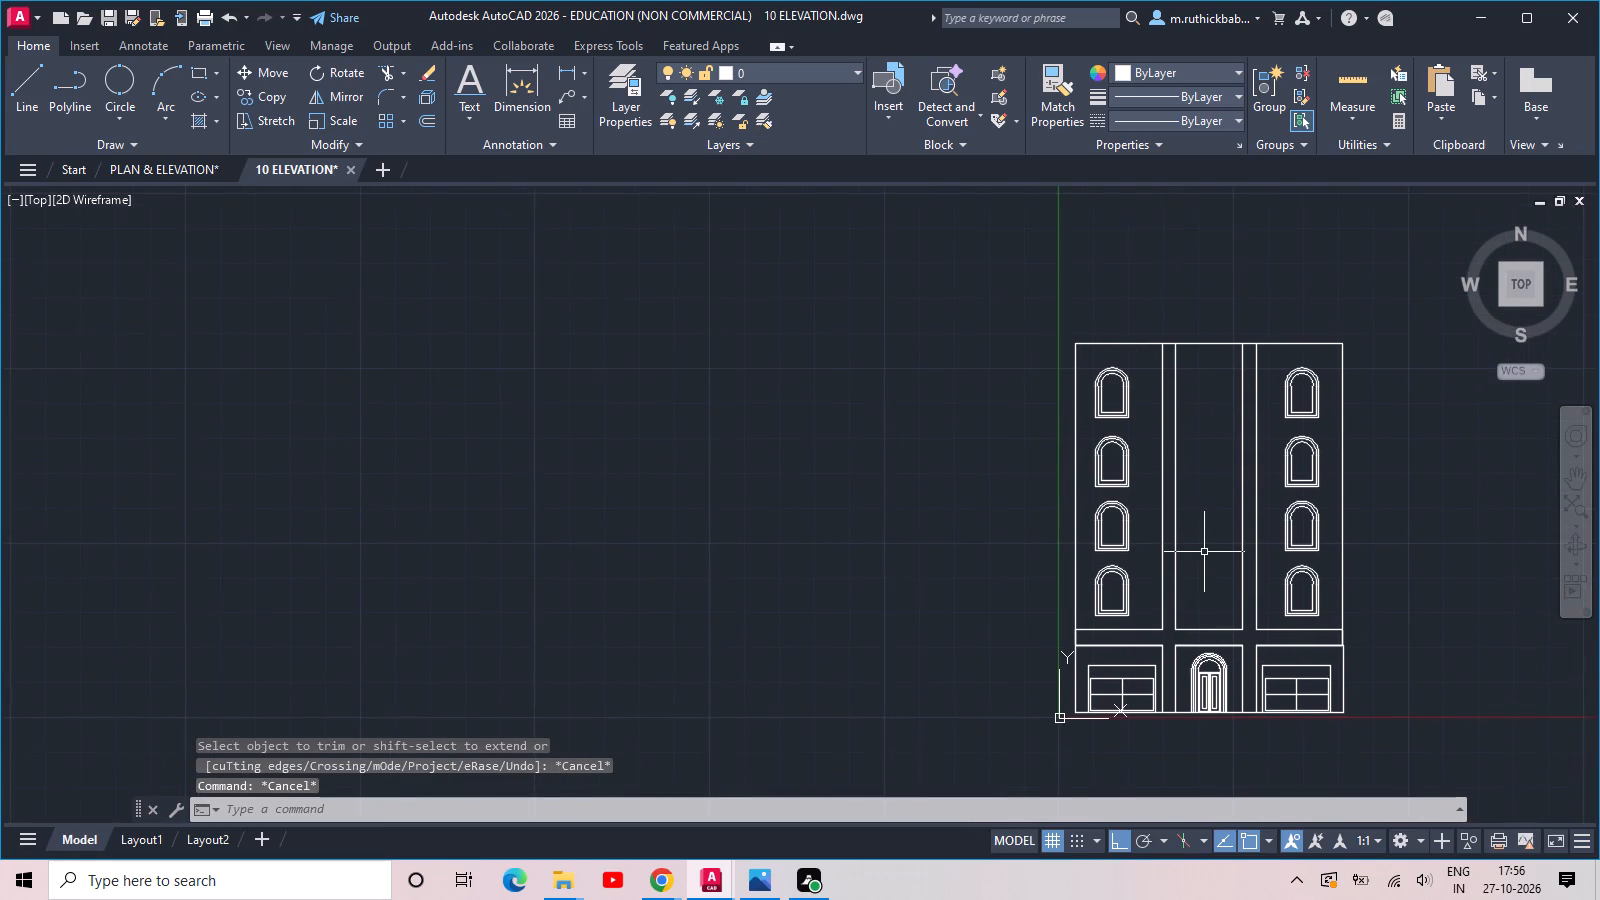
{"action": "scroll", "coordinate": [1205, 552], "scroll_direction": "up", "scroll_amount": 1}
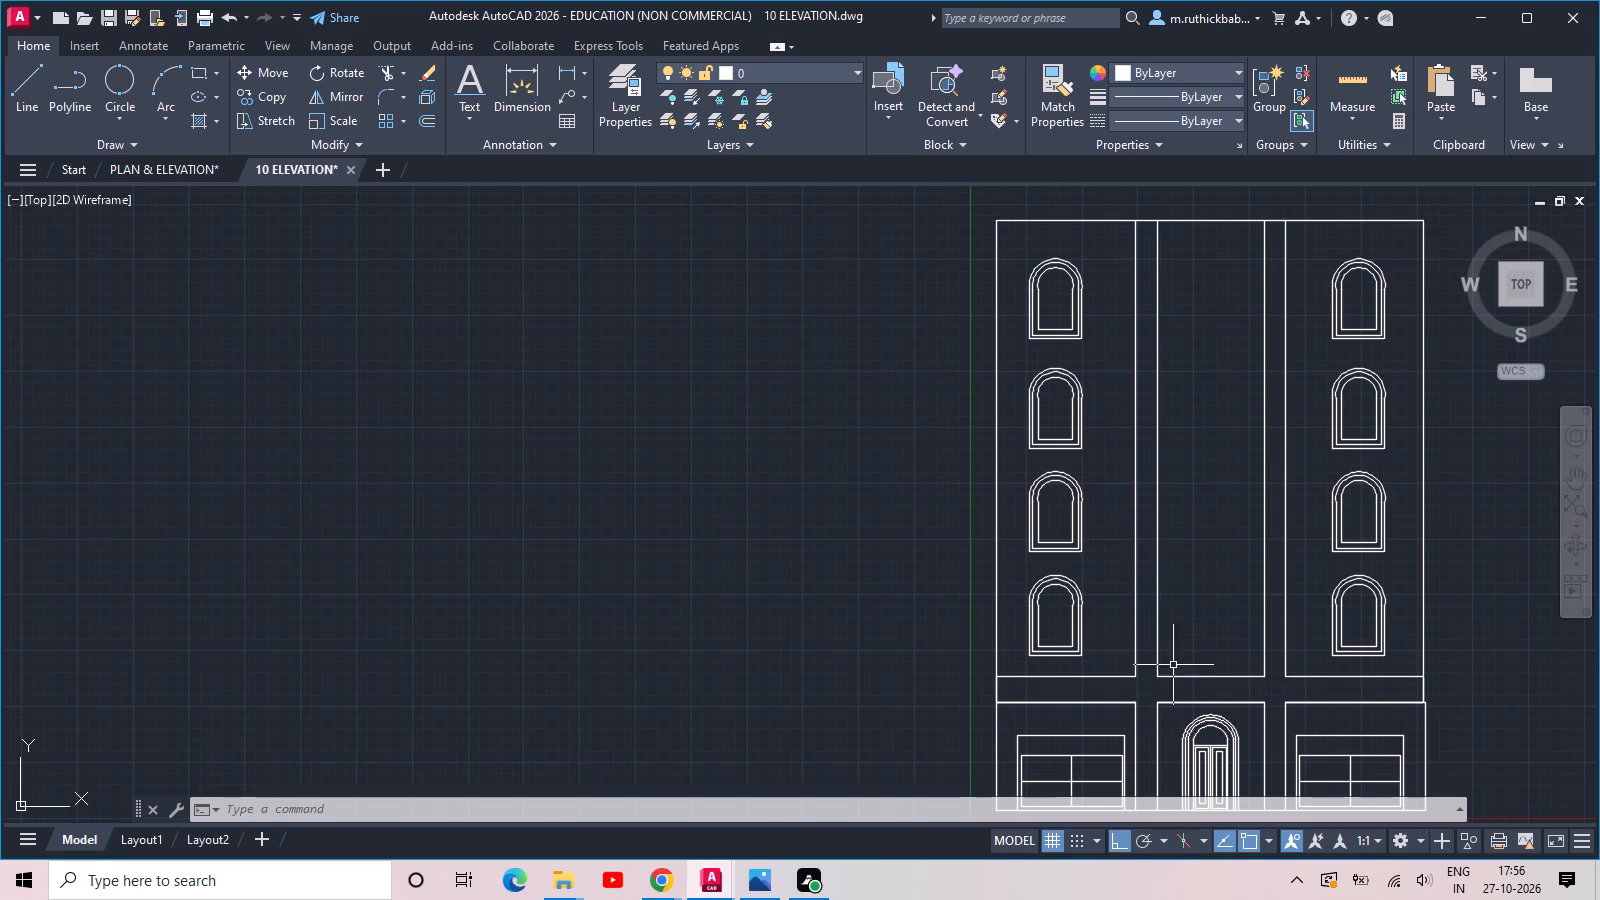
{"action": "scroll", "coordinate": [1093, 622], "scroll_direction": "up", "scroll_amount": 1}
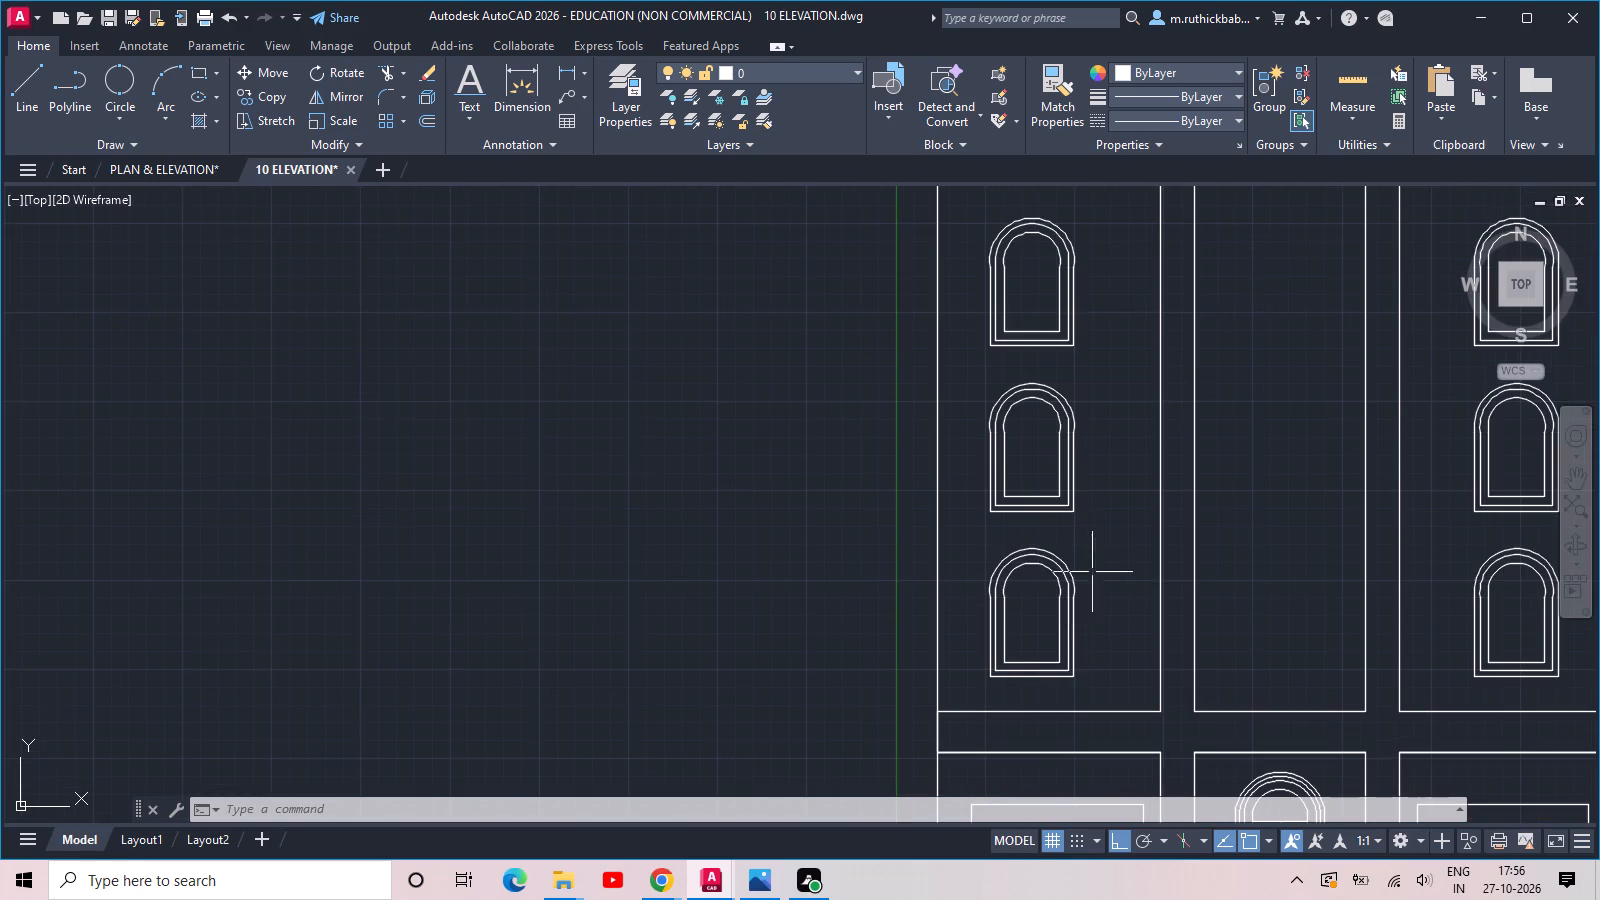
{"action": "left_click", "coordinate": [1090, 552]}
{"action": "left_click", "coordinate": [957, 691]}
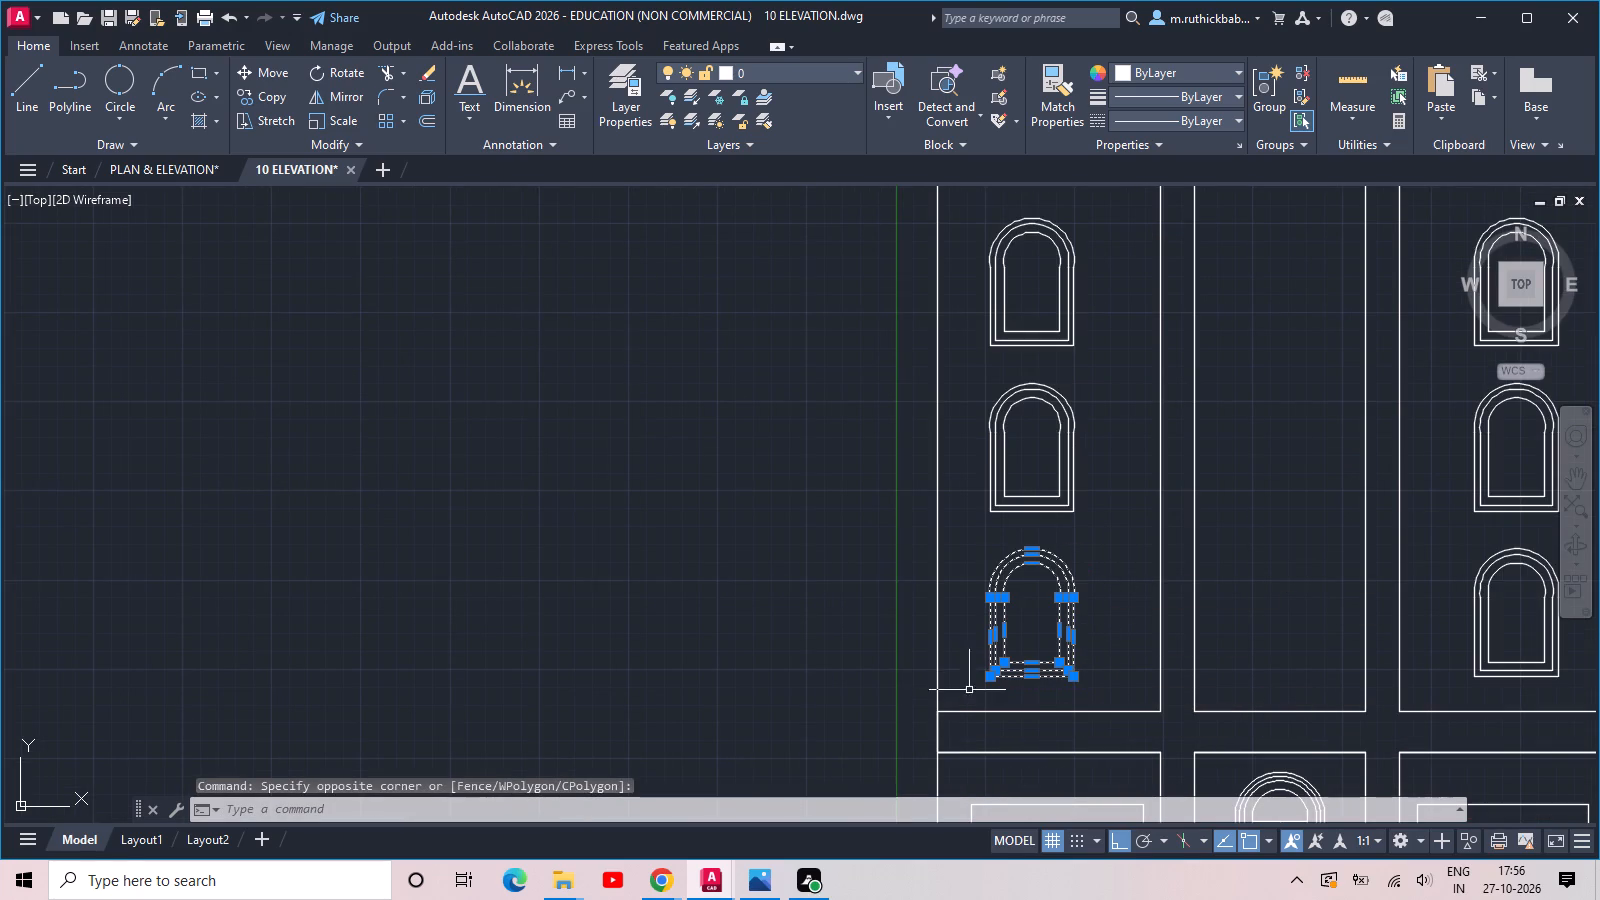
{"action": "type", "text": "CO"}
{"action": "key", "text": "space"}
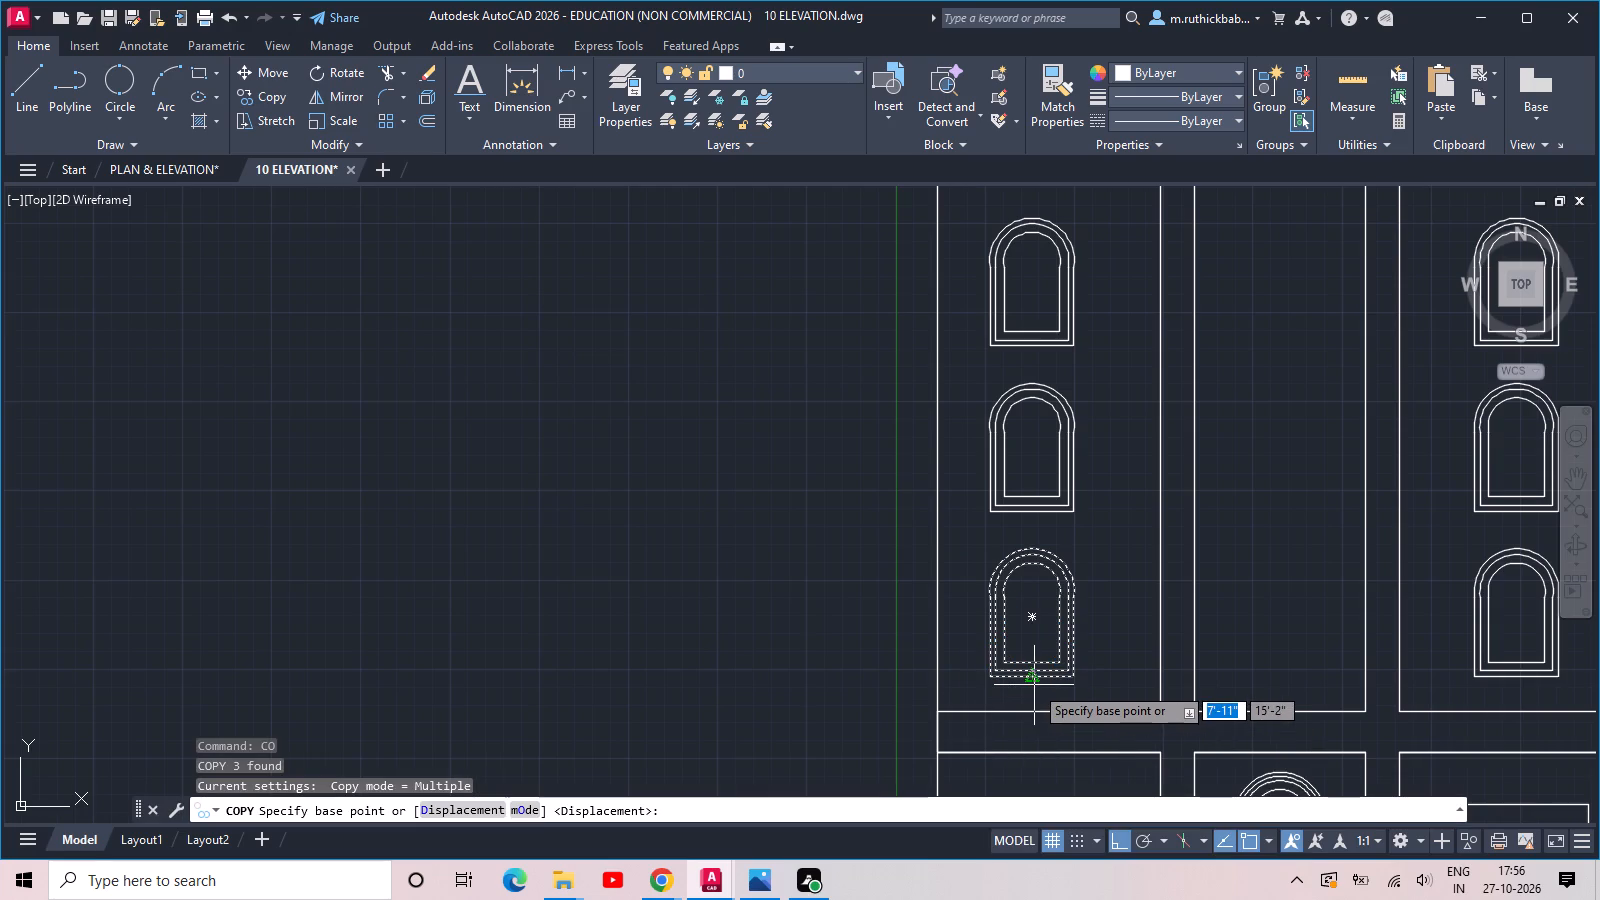
{"action": "left_click", "coordinate": [1034, 678]}
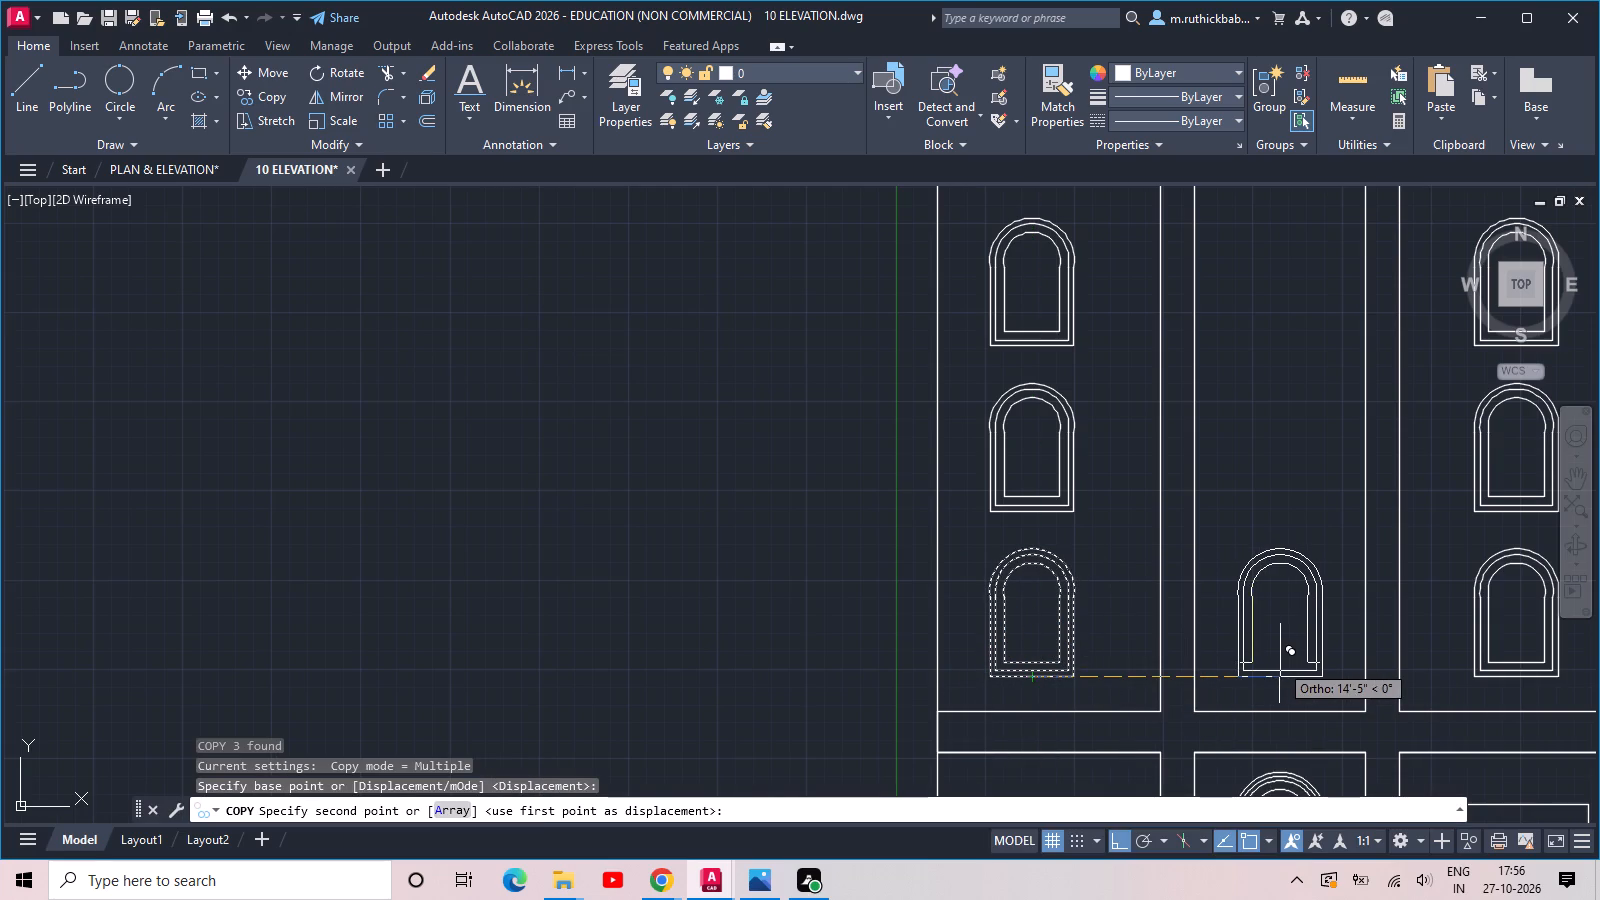
{"action": "left_click", "coordinate": [1280, 663]}
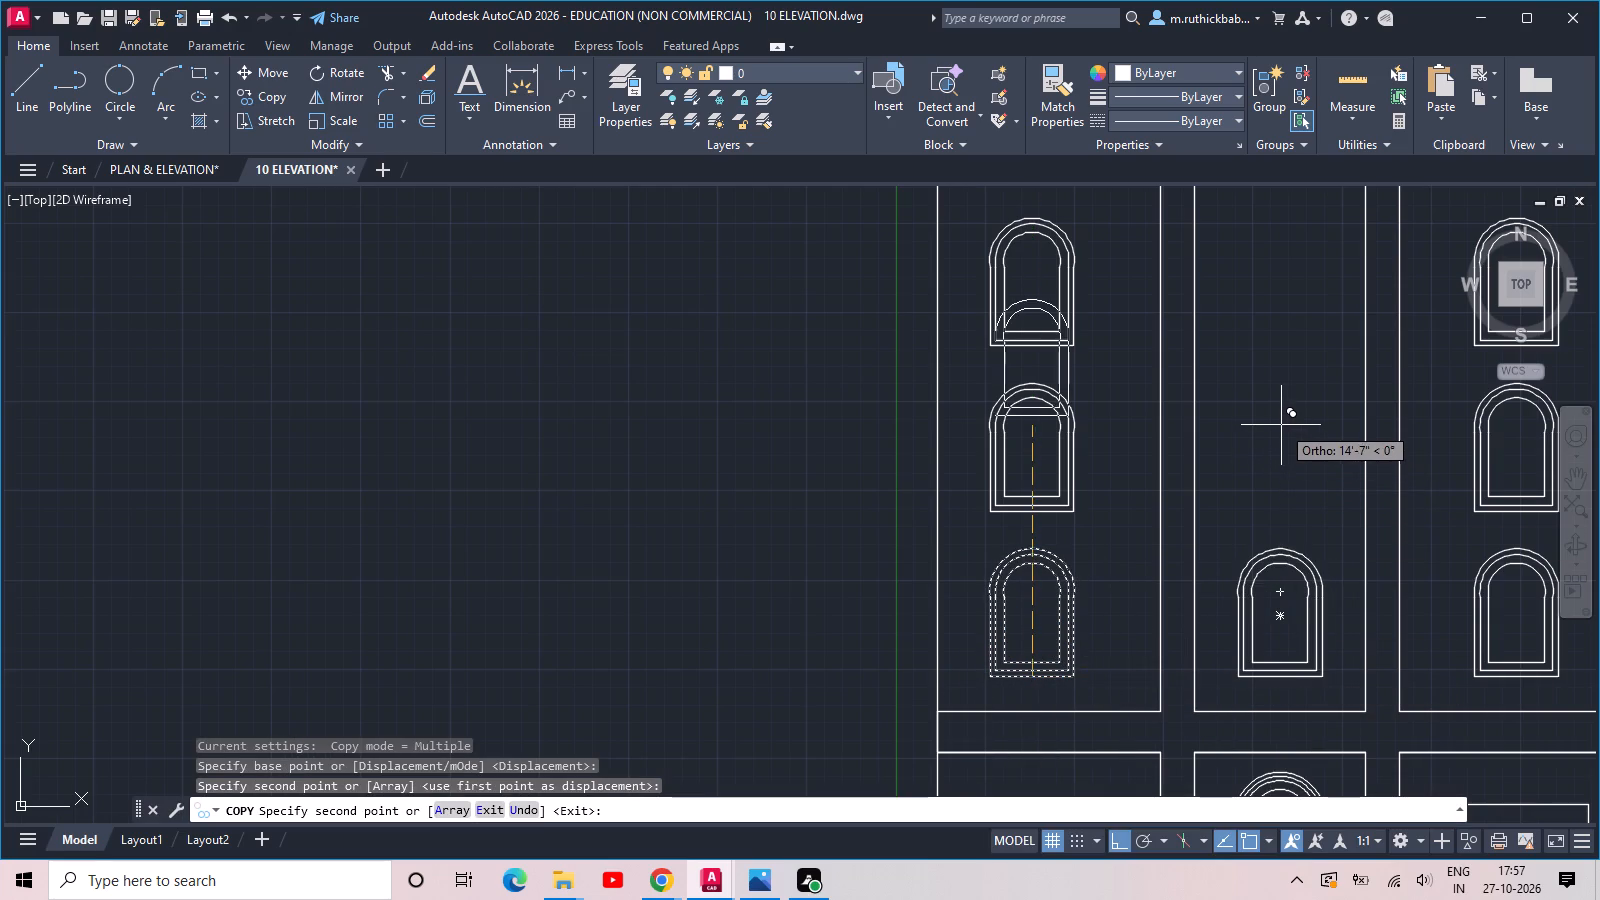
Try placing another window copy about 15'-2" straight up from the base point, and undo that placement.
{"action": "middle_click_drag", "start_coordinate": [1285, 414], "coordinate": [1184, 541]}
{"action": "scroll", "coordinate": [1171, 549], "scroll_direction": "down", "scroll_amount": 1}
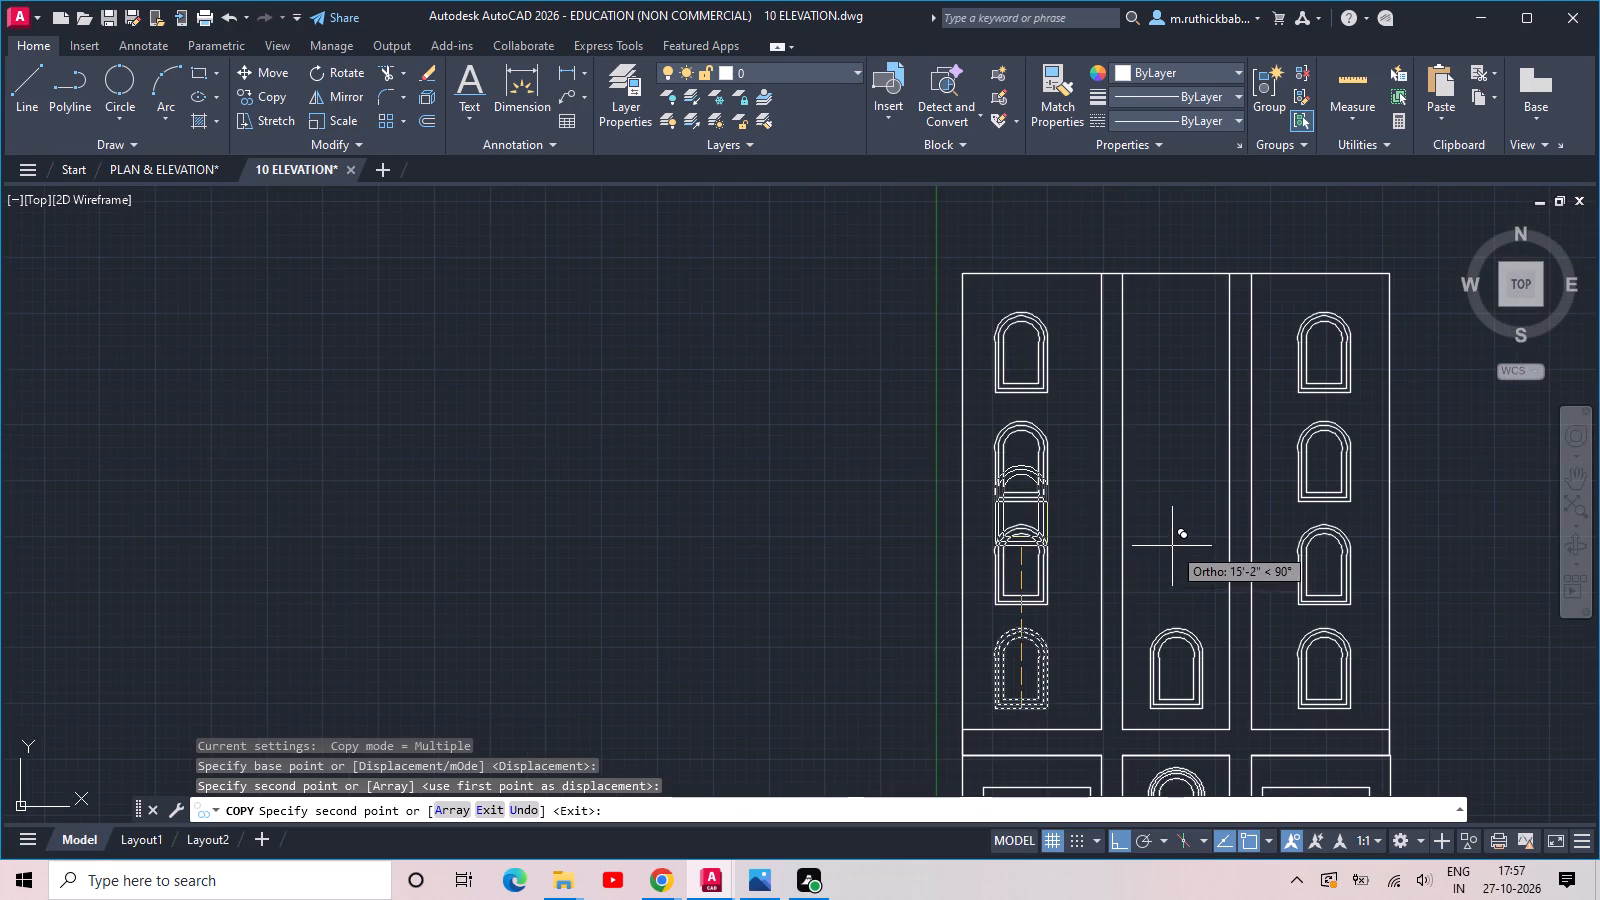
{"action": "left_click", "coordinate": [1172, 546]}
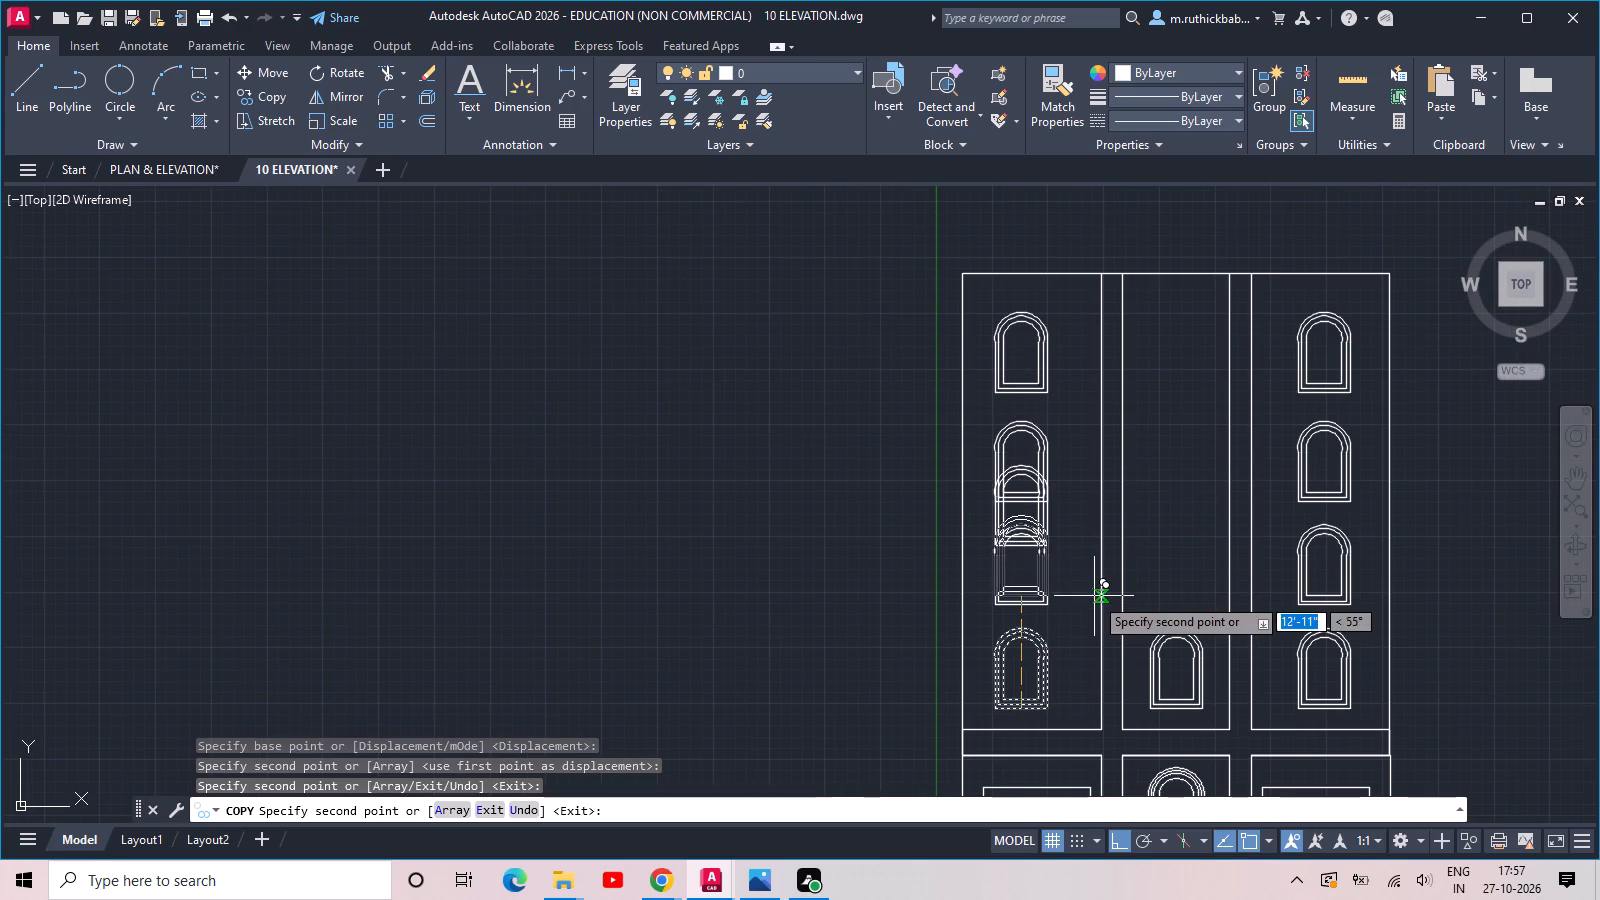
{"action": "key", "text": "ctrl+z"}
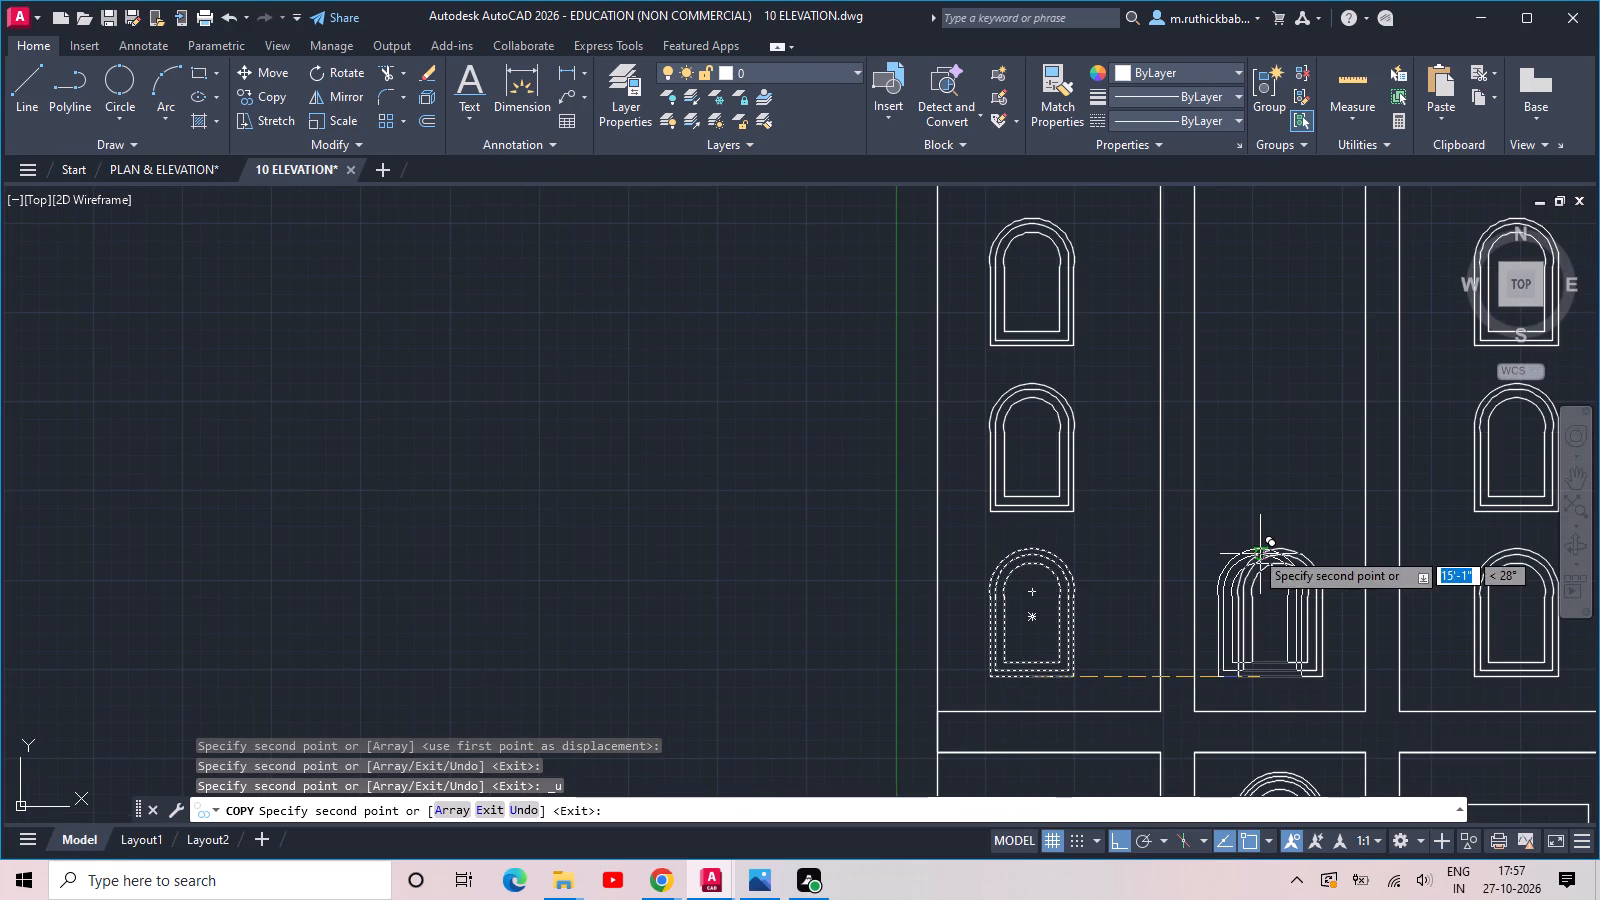
With Ortho off, place two more window copies up the central bay's axis, the upper about 11'-9" above the one below.
{"action": "left_click", "coordinate": [1115, 843]}
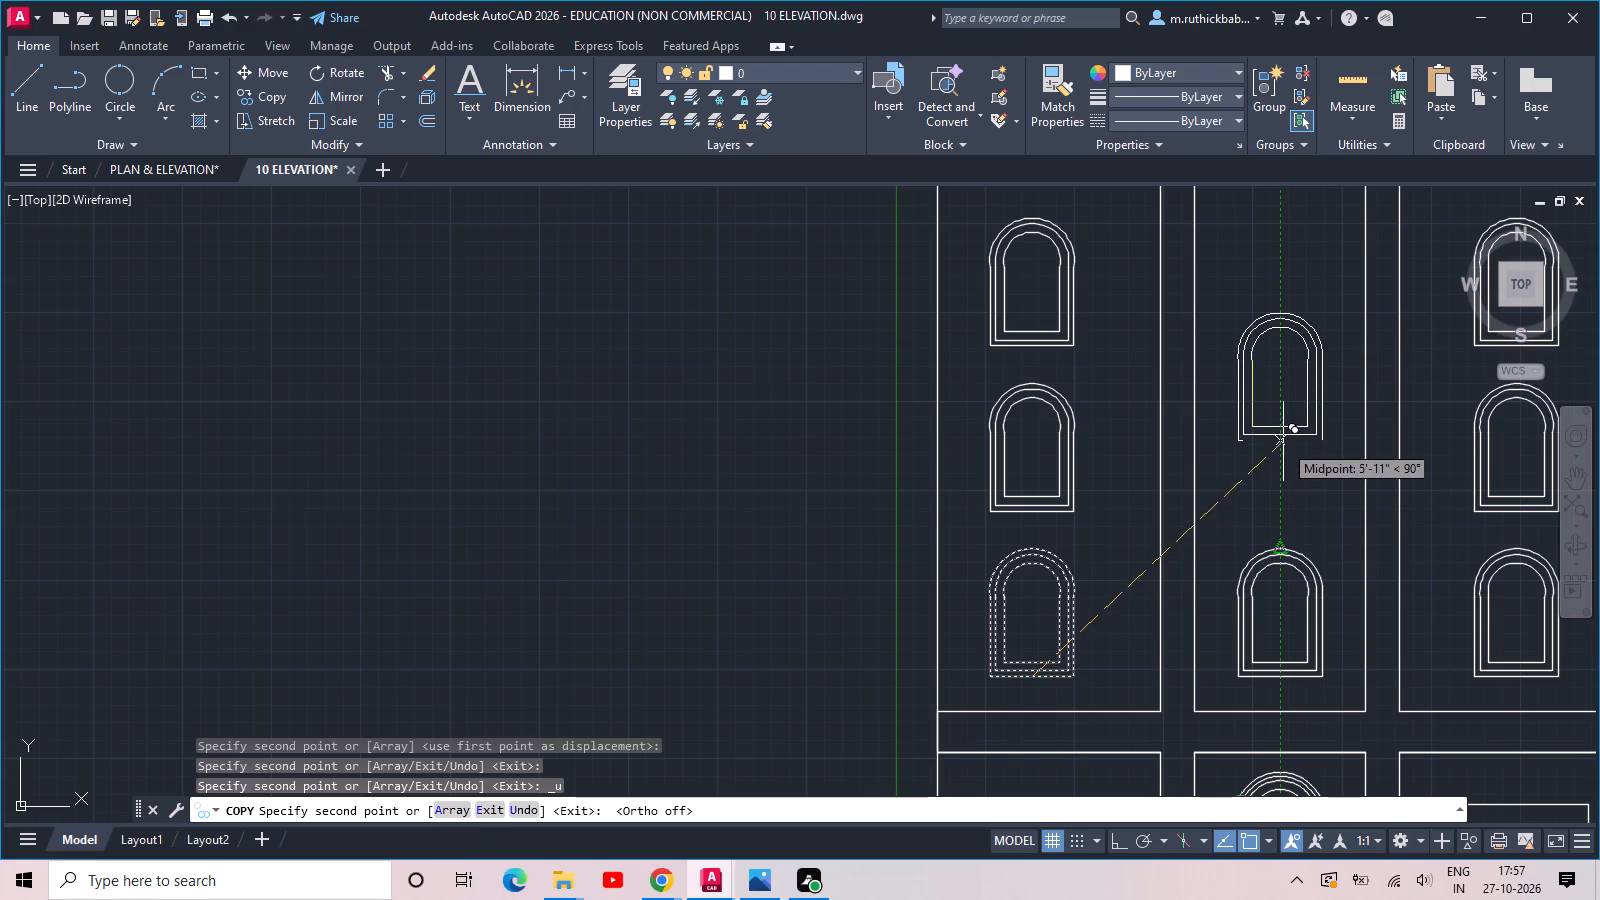
{"action": "left_click", "coordinate": [1283, 416]}
{"action": "middle_click_drag", "start_coordinate": [1283, 416], "coordinate": [1252, 759]}
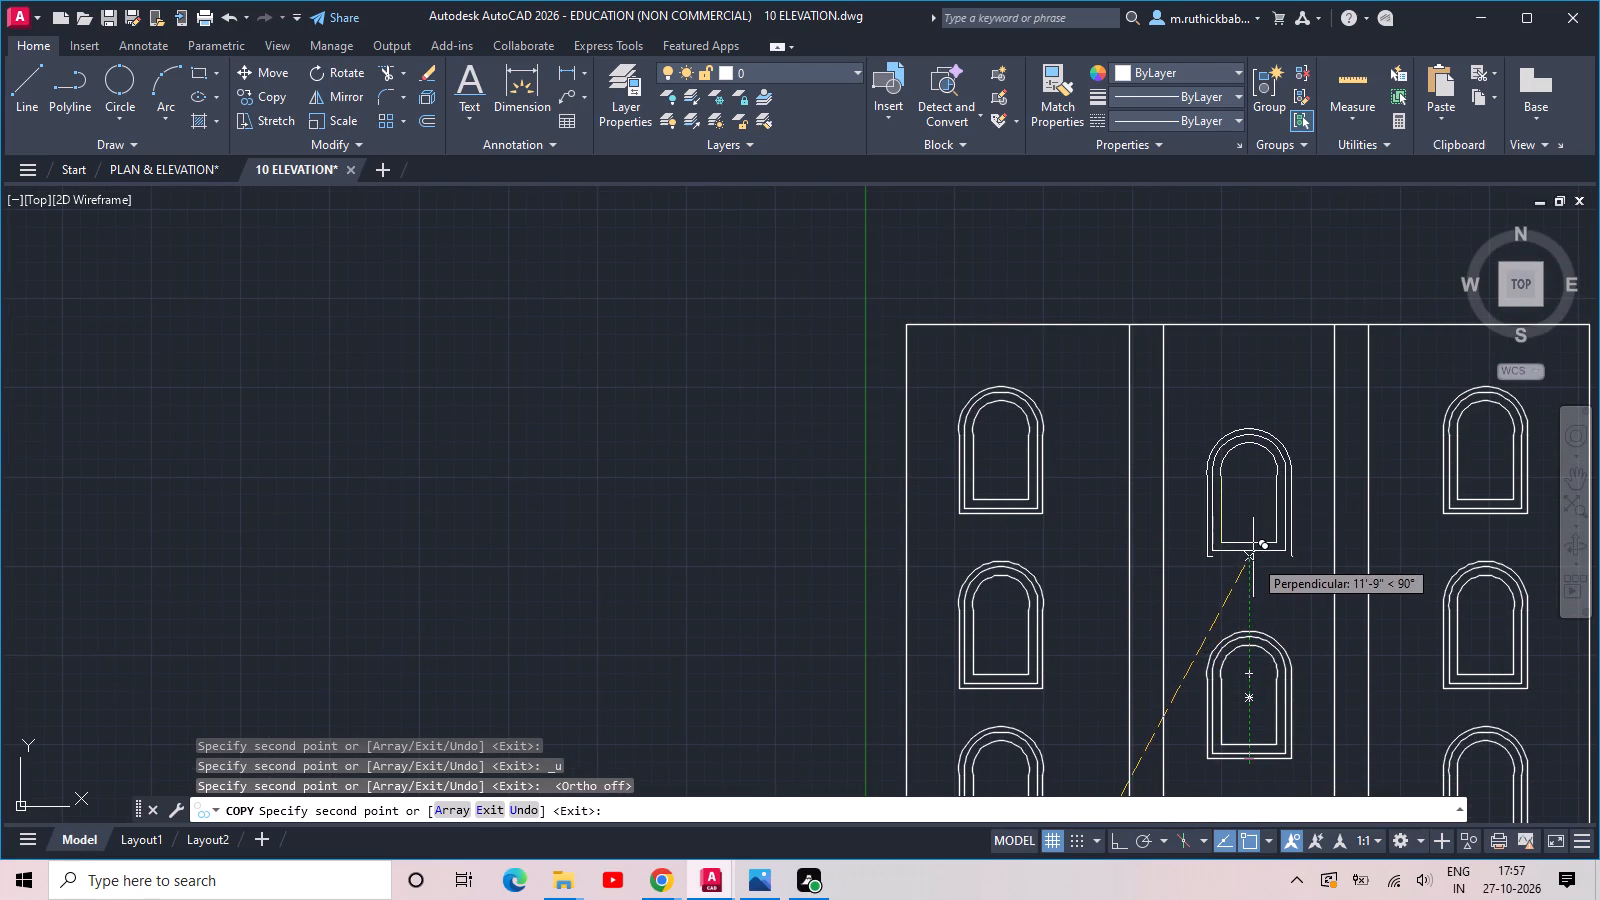
{"action": "left_click", "coordinate": [1252, 554]}
{"action": "key", "text": "Escape"}
Draw a low parapet rectangle 13' wide on top of the upper block's left bay.
{"action": "scroll", "coordinate": [1246, 539], "scroll_direction": "down", "scroll_amount": 1}
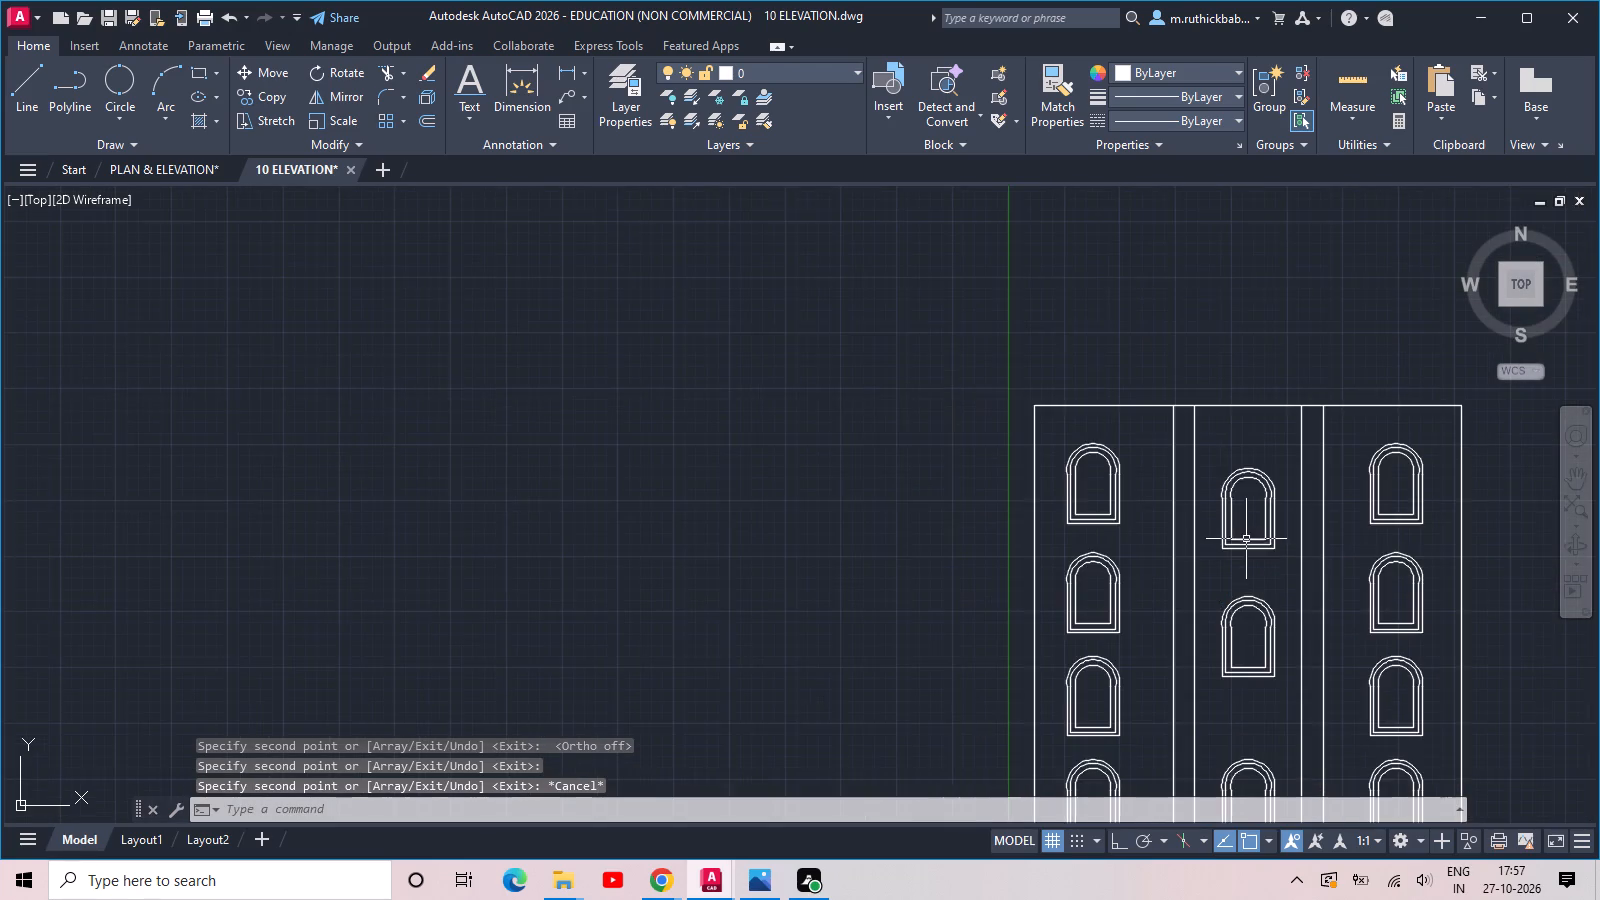
{"action": "scroll", "coordinate": [1233, 504], "scroll_direction": "up", "scroll_amount": 2}
{"action": "scroll", "coordinate": [1061, 223], "scroll_direction": "down", "scroll_amount": 1}
{"action": "middle_click_drag", "start_coordinate": [1047, 254], "coordinate": [1004, 406]}
{"action": "type", "text": "REC"}
{"action": "key", "text": "space"}
{"action": "left_click", "coordinate": [819, 412]}
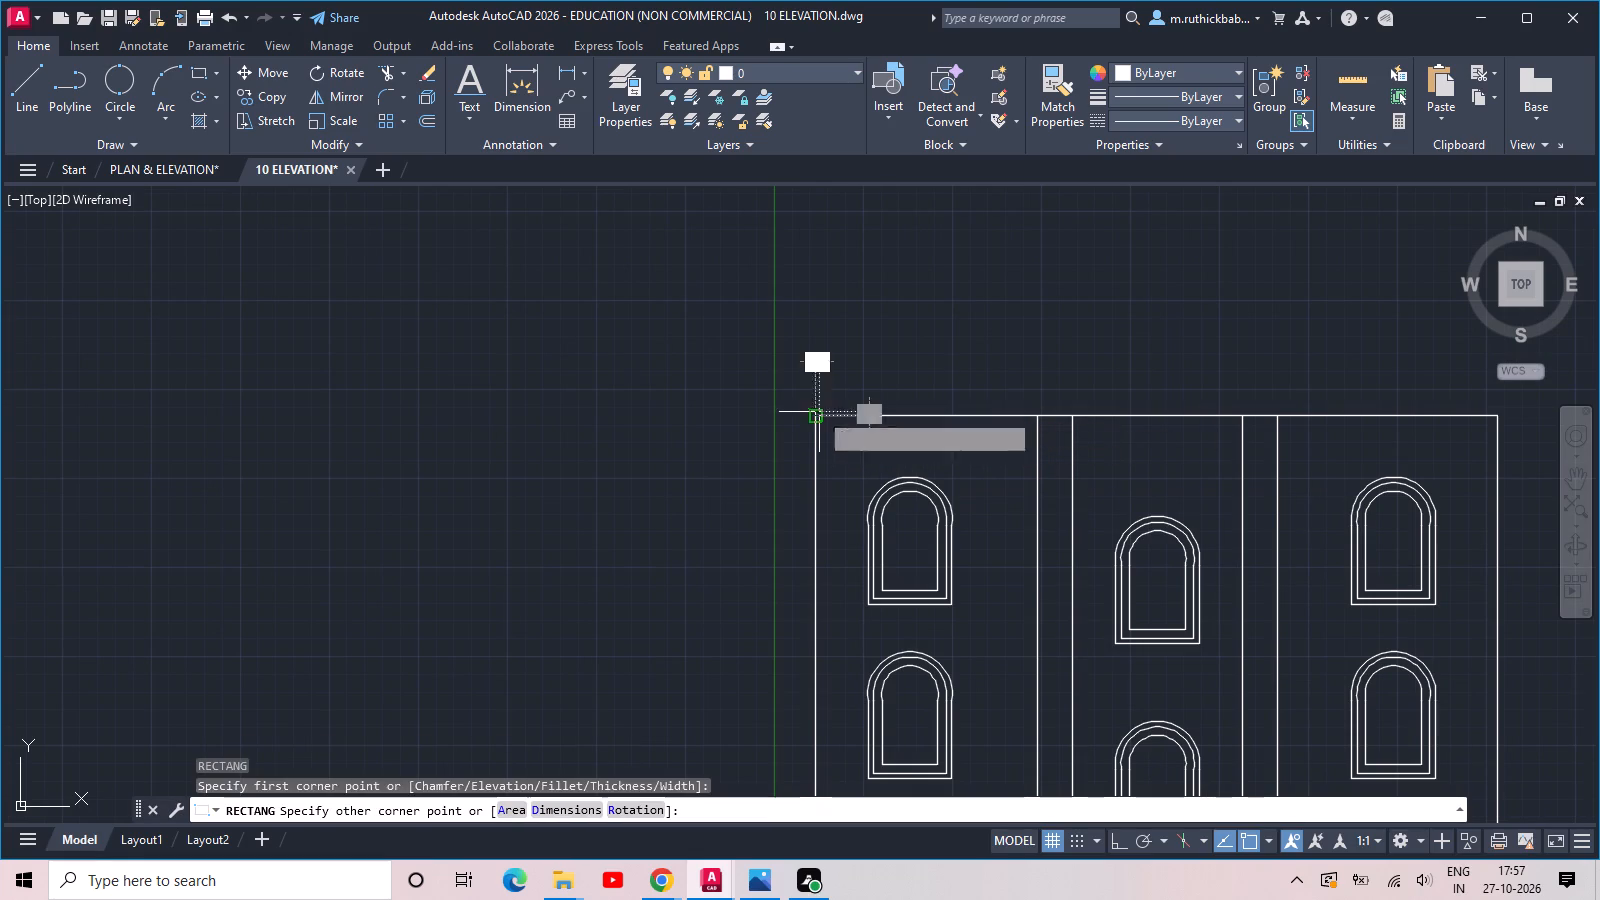
{"action": "left_click", "coordinate": [1040, 377]}
Draw a taller parapet rectangle 14' wide over the central bay and its two pilasters.
{"action": "key", "text": "space"}
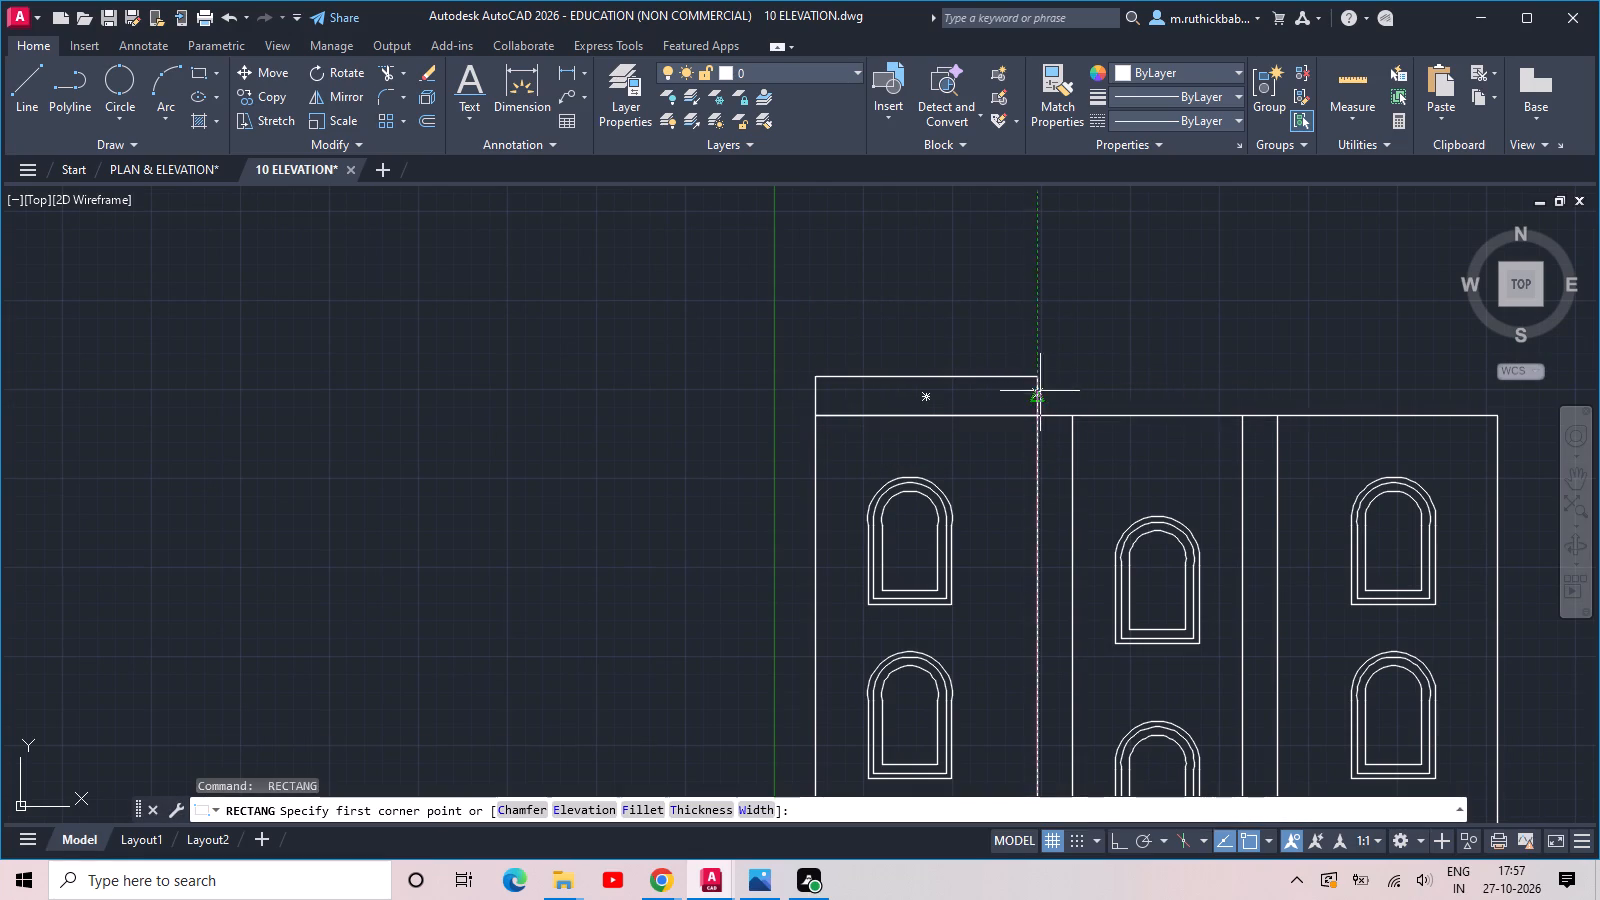
{"action": "left_click", "coordinate": [1039, 421]}
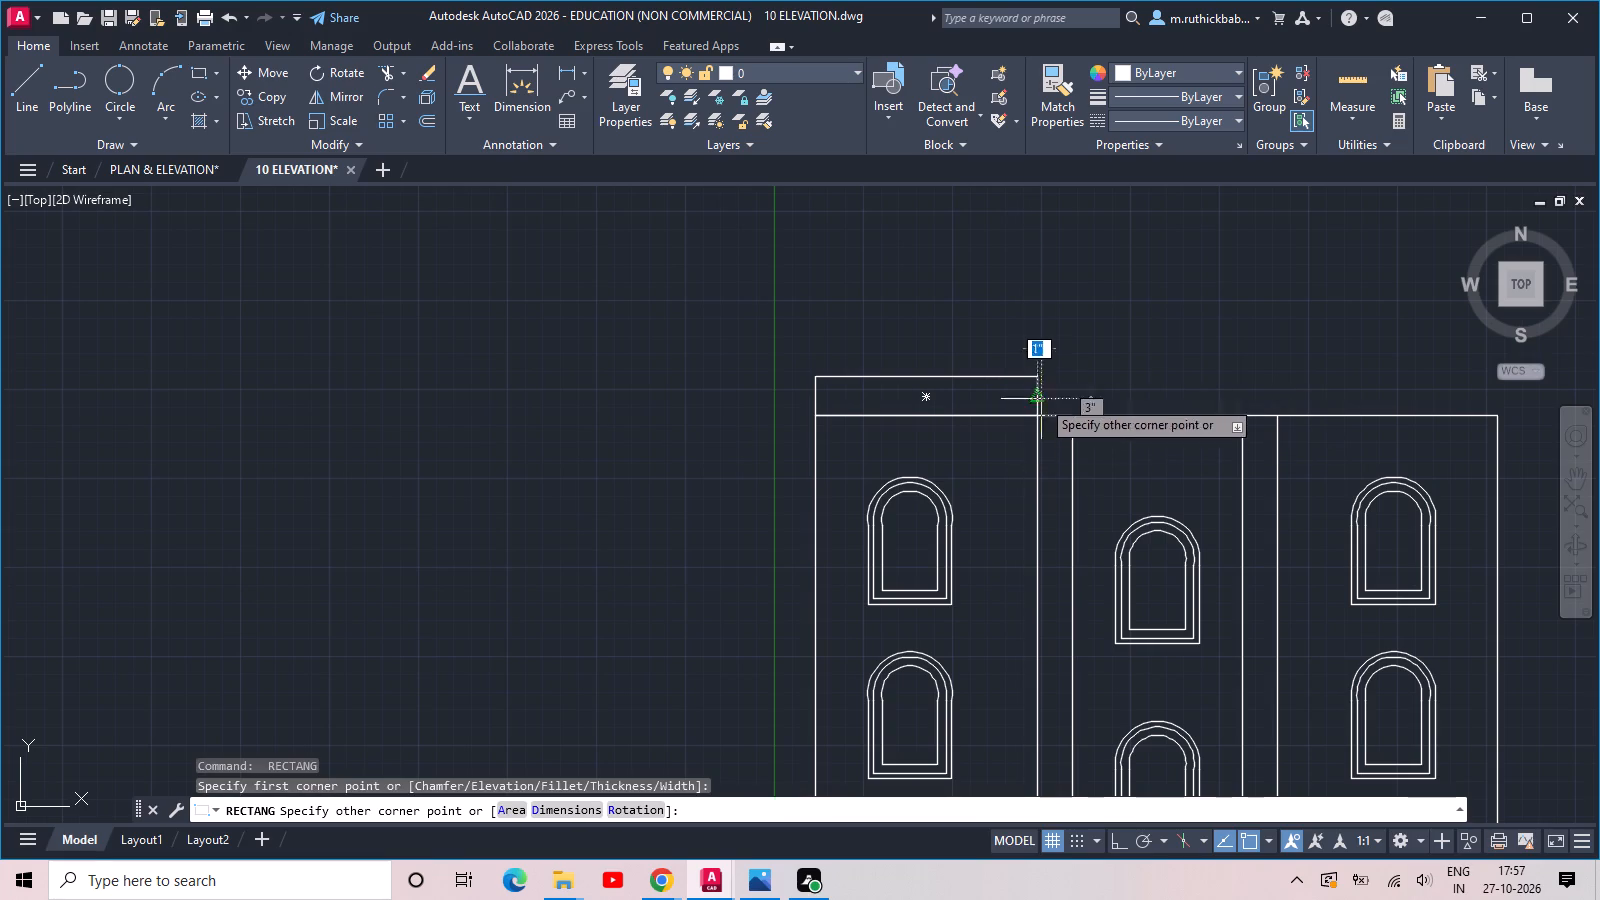
{"action": "left_click", "coordinate": [1276, 341]}
Draw a small rectangle about 3' wide and 3'-3" high straddling the left parapet's top edge near the central parapet.
{"action": "key", "text": "space"}
{"action": "left_click_drag", "start_coordinate": [1005, 390], "coordinate": [988, 367]}
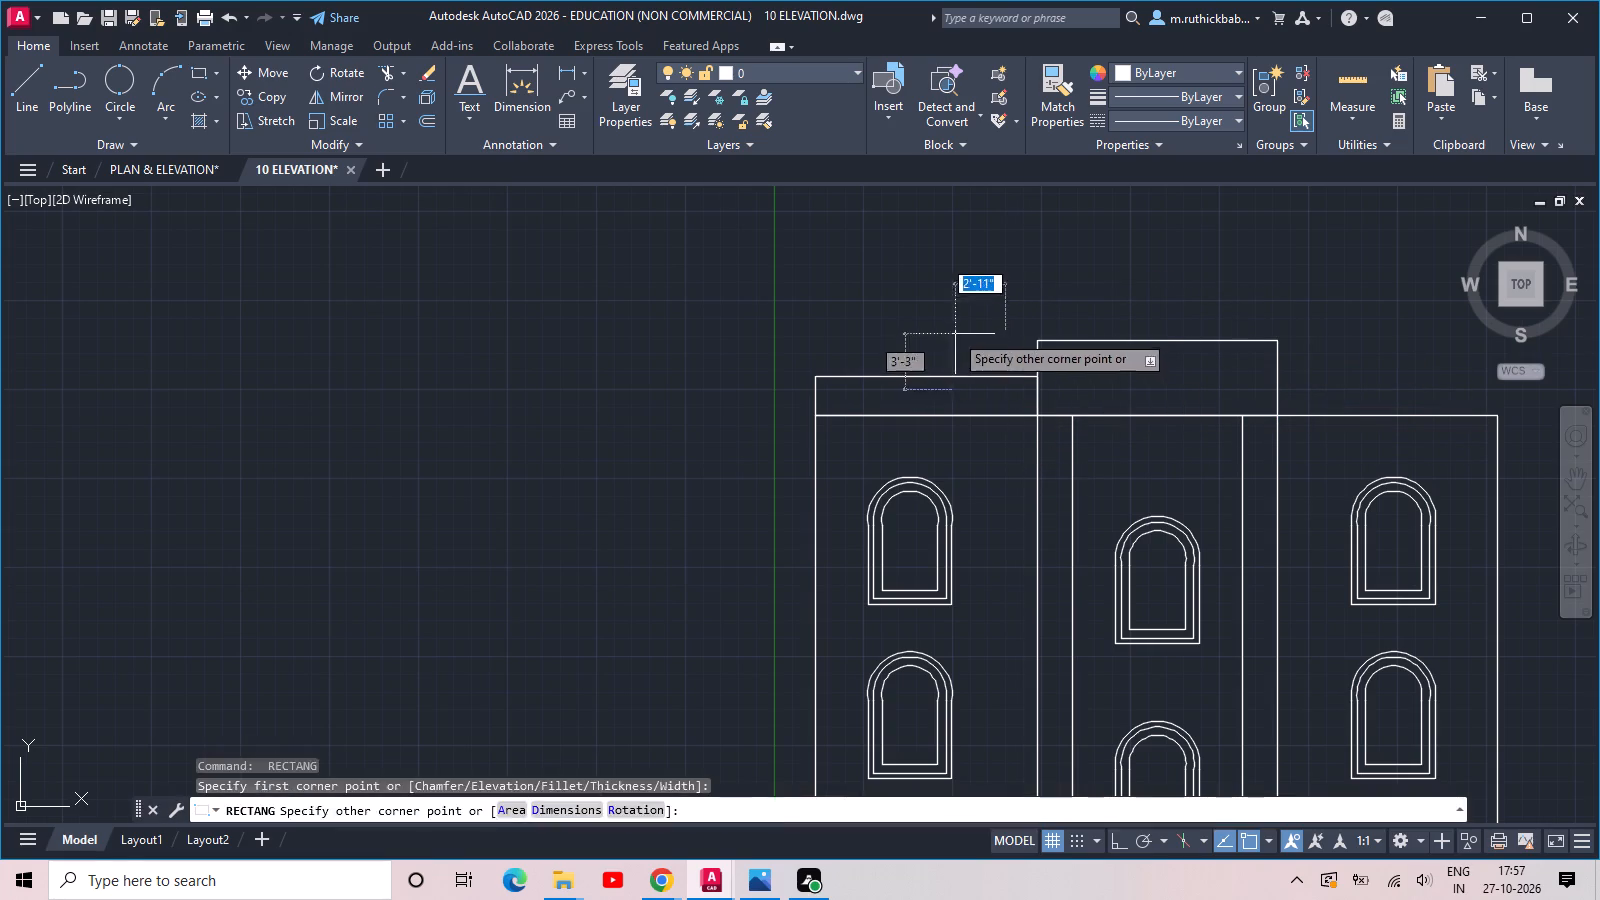
{"action": "left_click", "coordinate": [952, 331]}
{"action": "key", "text": "Escape"}
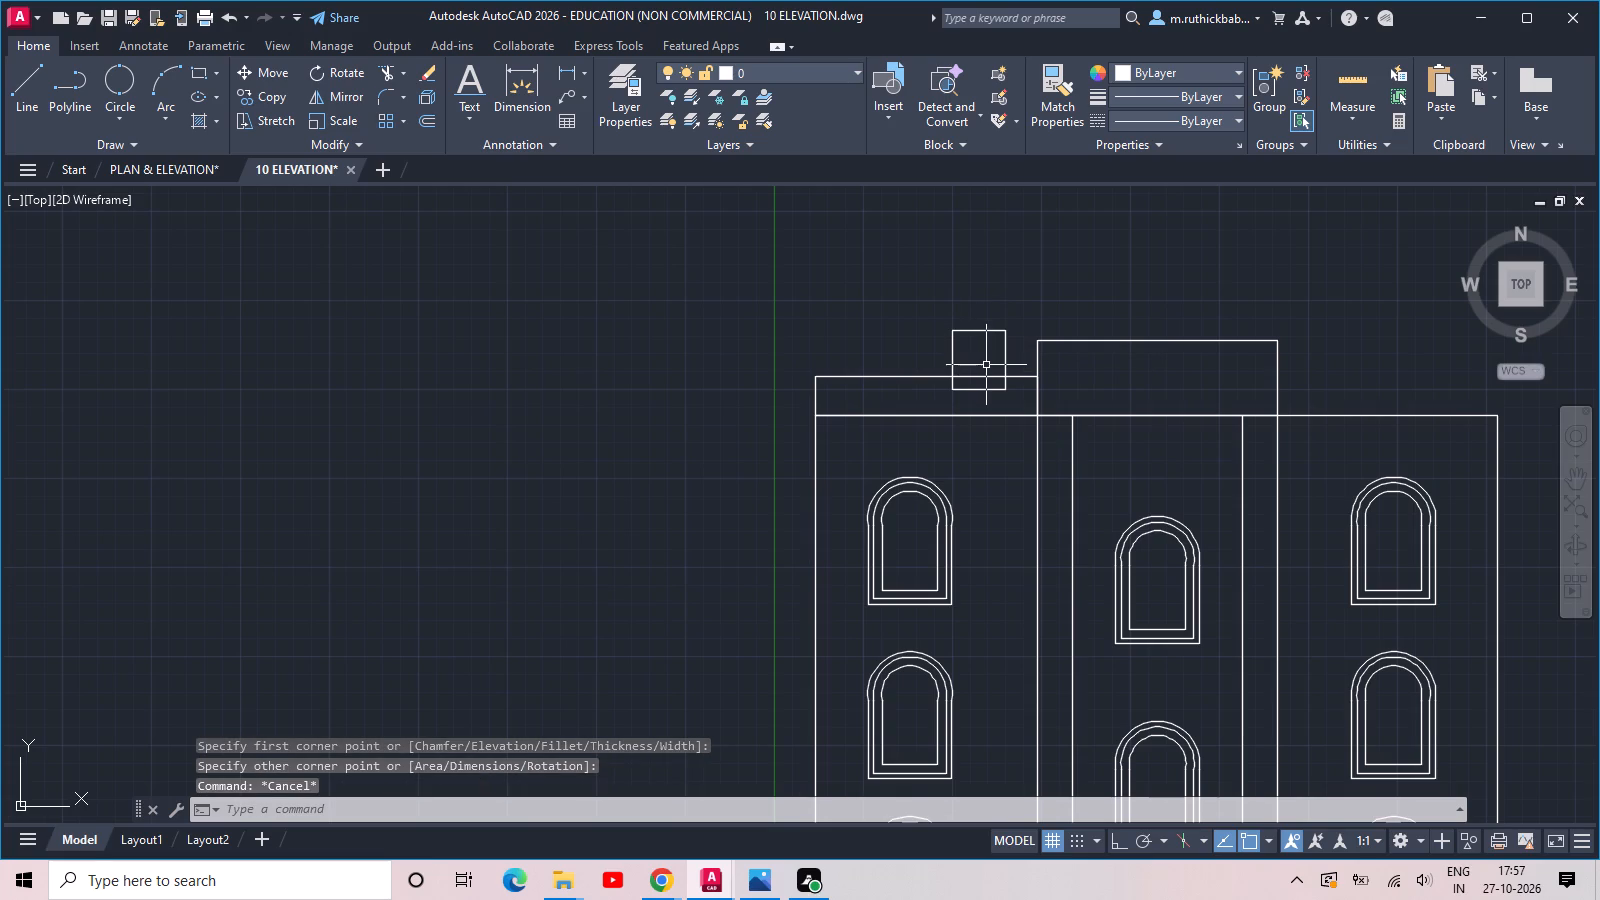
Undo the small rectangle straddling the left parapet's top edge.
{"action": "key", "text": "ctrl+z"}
Copy the left bay's low parapet rectangle onto the right bay, starting at the central parapet's lower right corner.
{"action": "left_click_drag", "start_coordinate": [994, 397], "coordinate": [974, 384]}
{"action": "left_click", "coordinate": [877, 324]}
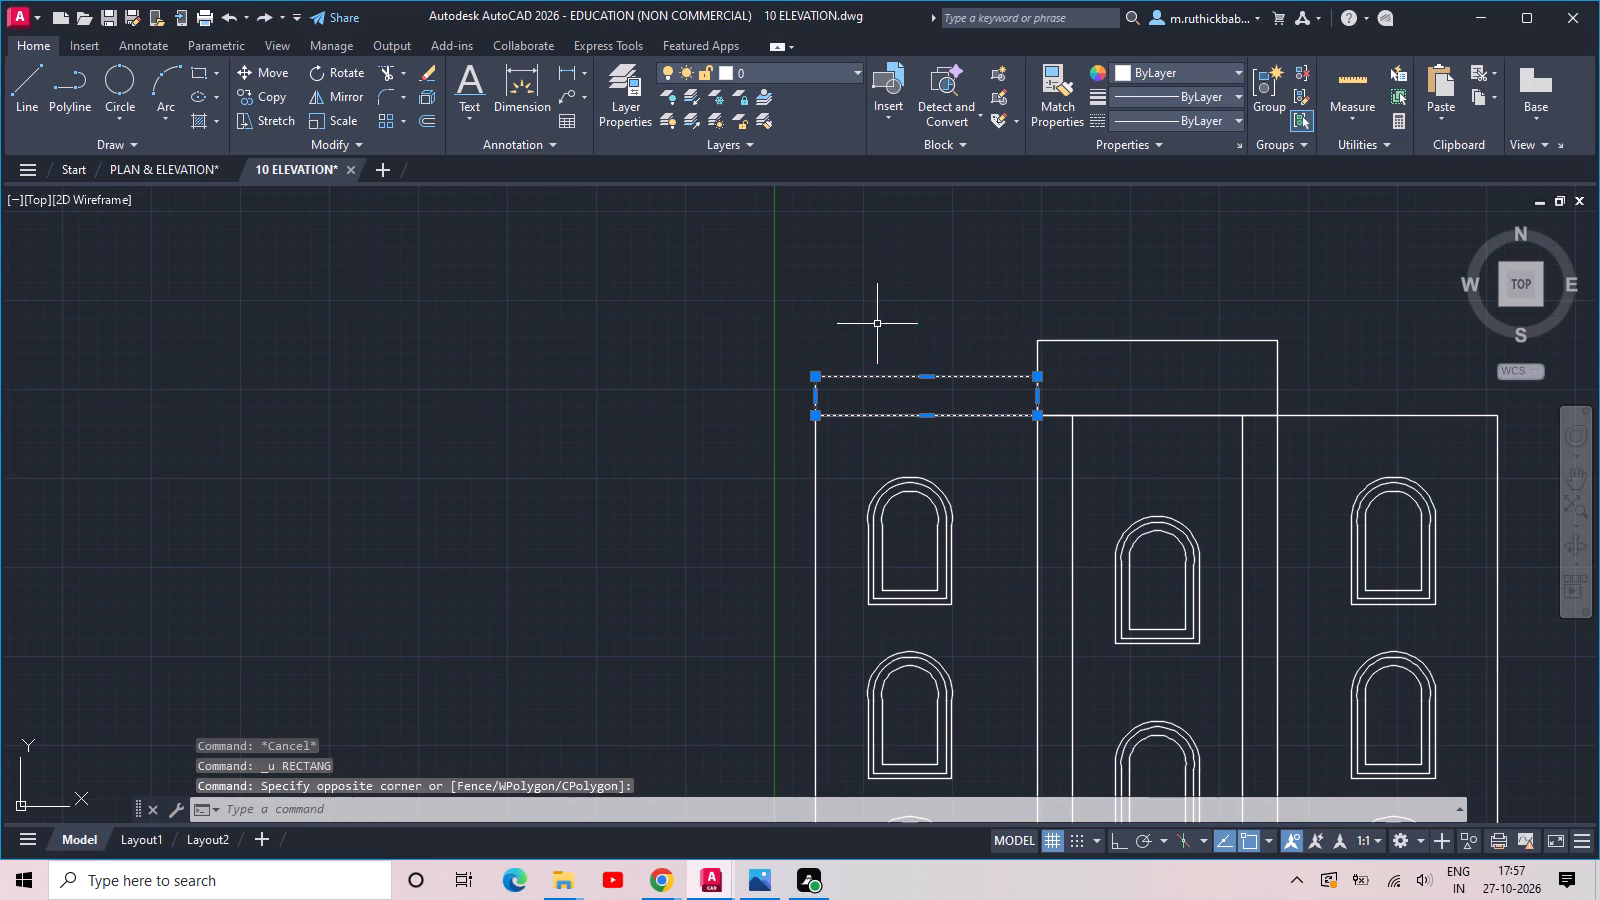
{"action": "key", "text": "c"}
{"action": "key", "text": "o"}
{"action": "key", "text": "space"}
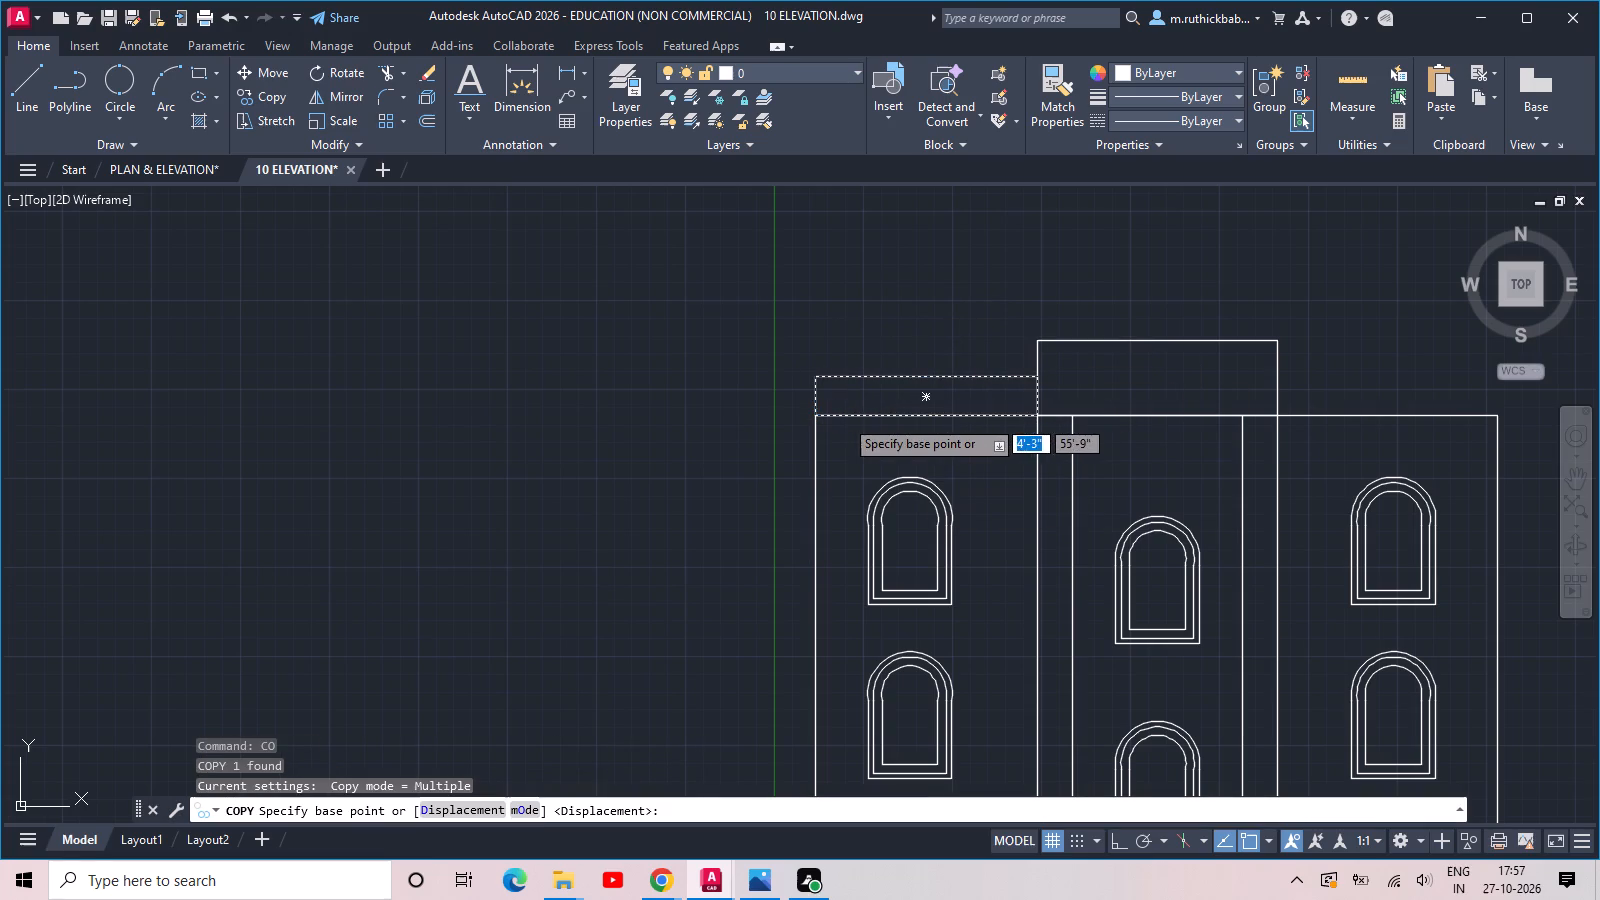
{"action": "left_click", "coordinate": [817, 415]}
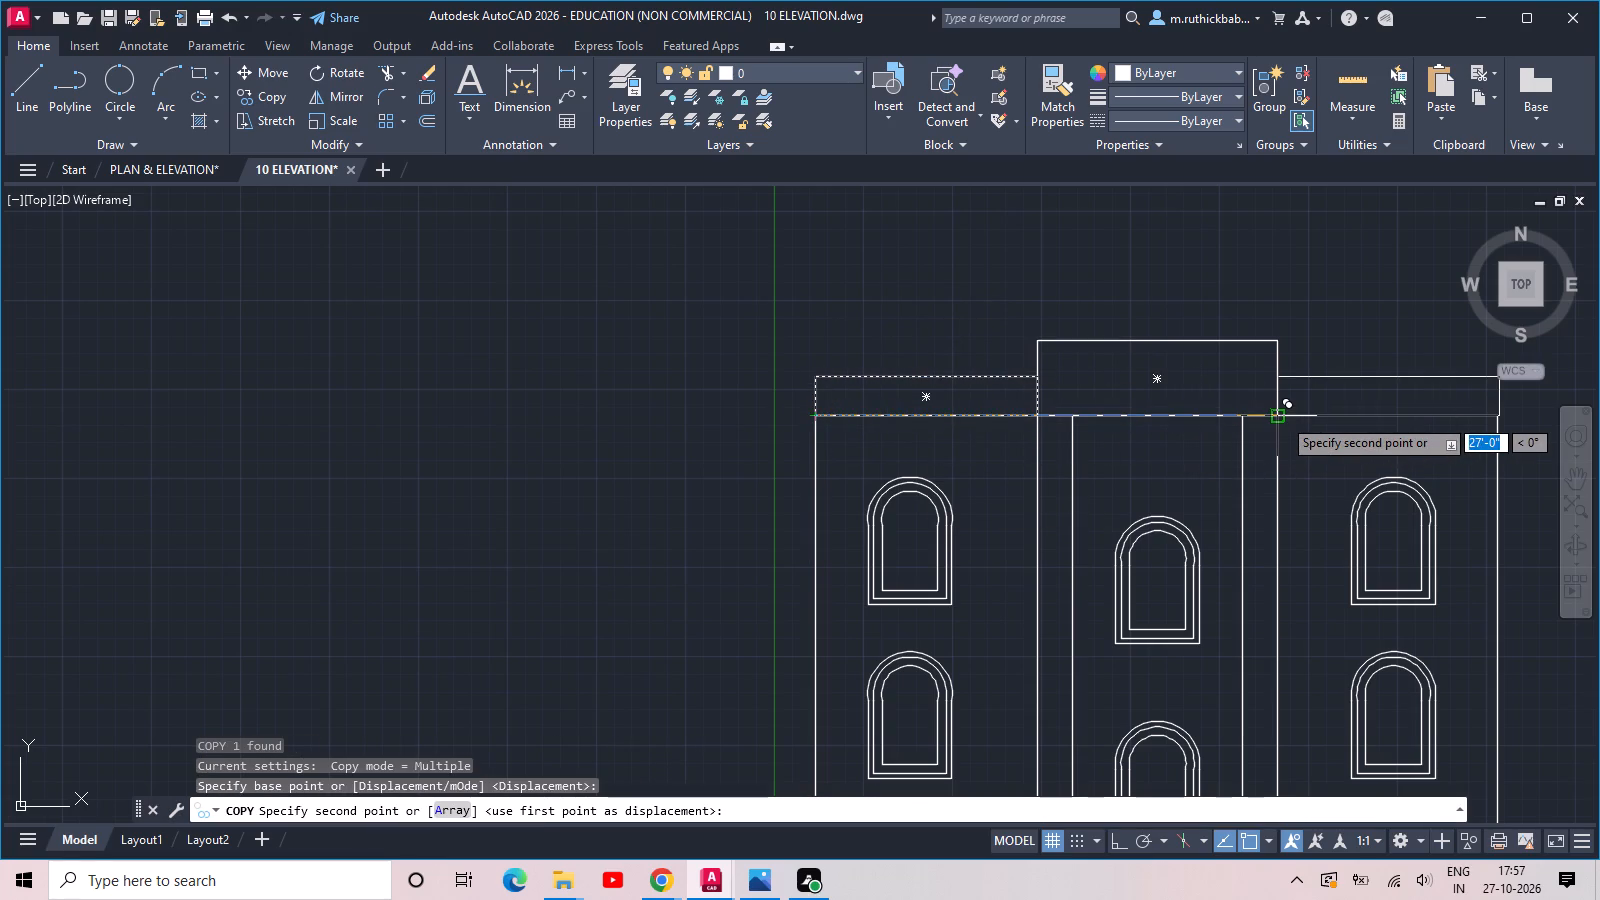
{"action": "left_click", "coordinate": [1282, 417]}
{"action": "key", "text": "Escape"}
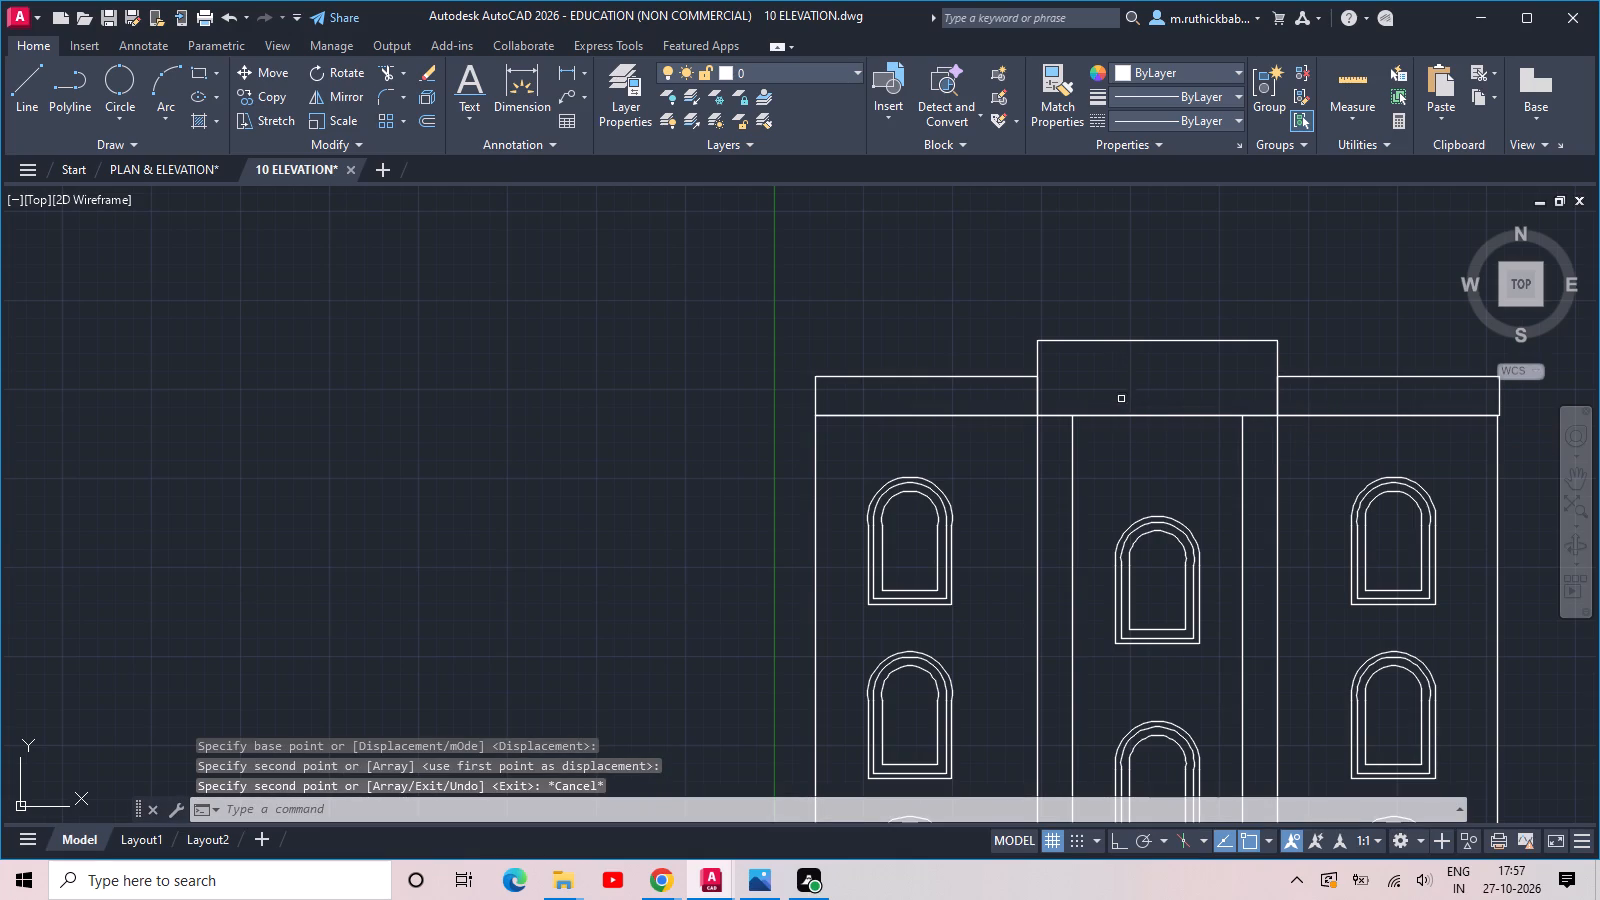
Draw a cap rectangle about 15'-4" wide and 6" high on the central parapet, overhanging both ends.
{"action": "scroll", "coordinate": [1082, 356], "scroll_direction": "up", "scroll_amount": 1}
{"action": "key", "text": "r"}
{"action": "key", "text": "e"}
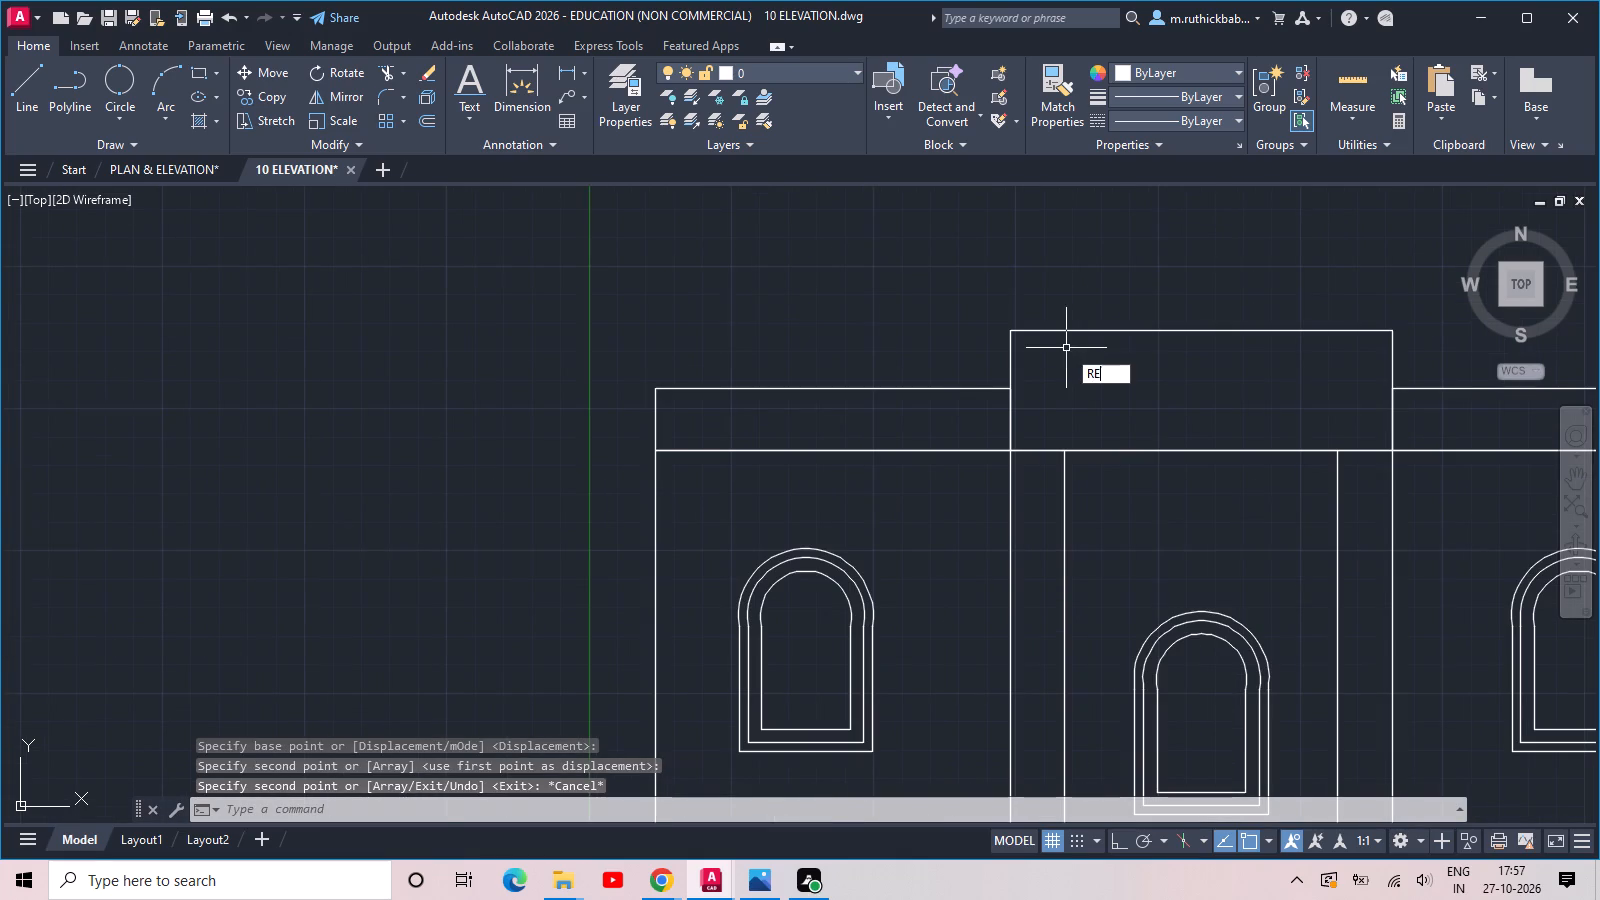
{"action": "key", "text": "c"}
{"action": "key", "text": "space"}
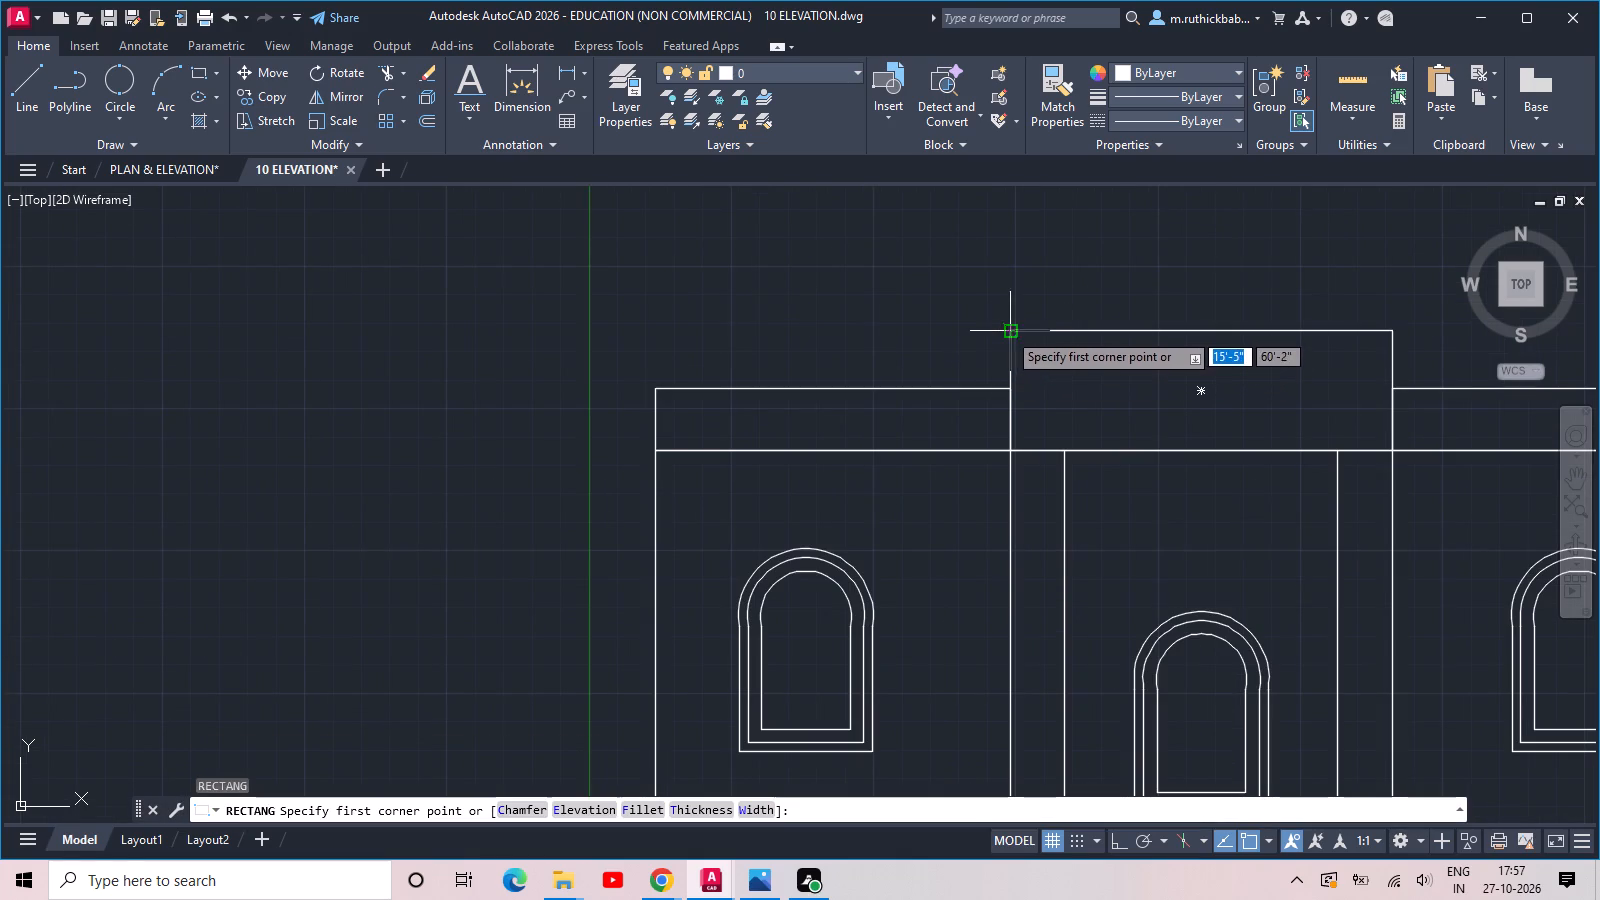
{"action": "left_click", "coordinate": [987, 328]}
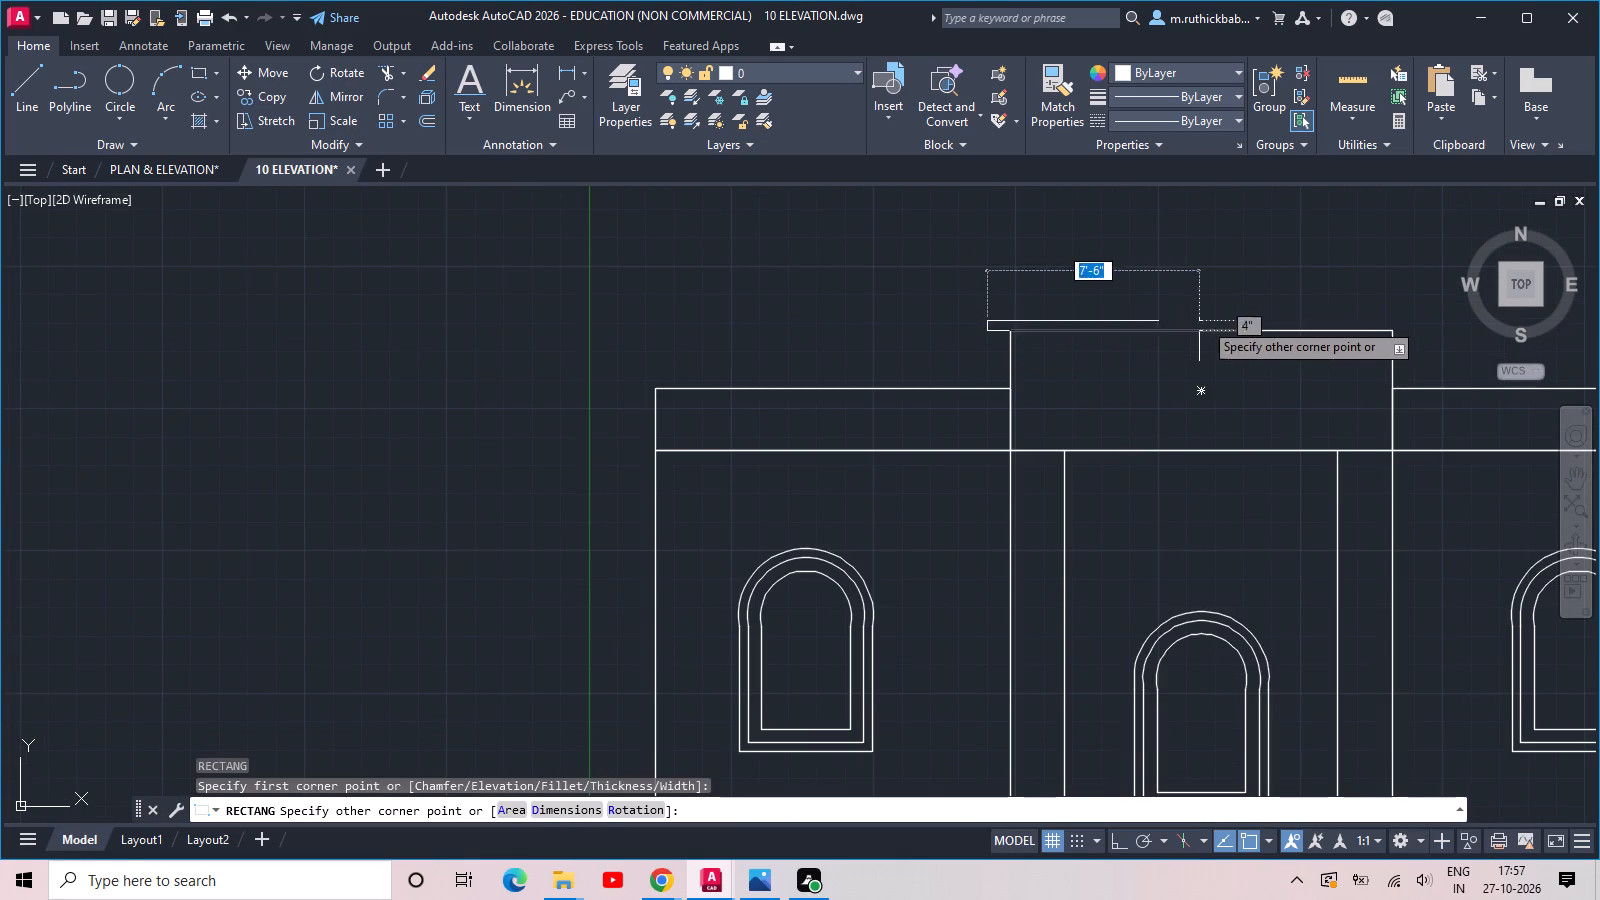
{"action": "left_click", "coordinate": [1411, 315]}
Draw a thin cap rectangle along the right parapet's top edge, from the central parapet to slightly past its outer end.
{"action": "middle_click_drag", "start_coordinate": [1335, 350], "coordinate": [800, 288]}
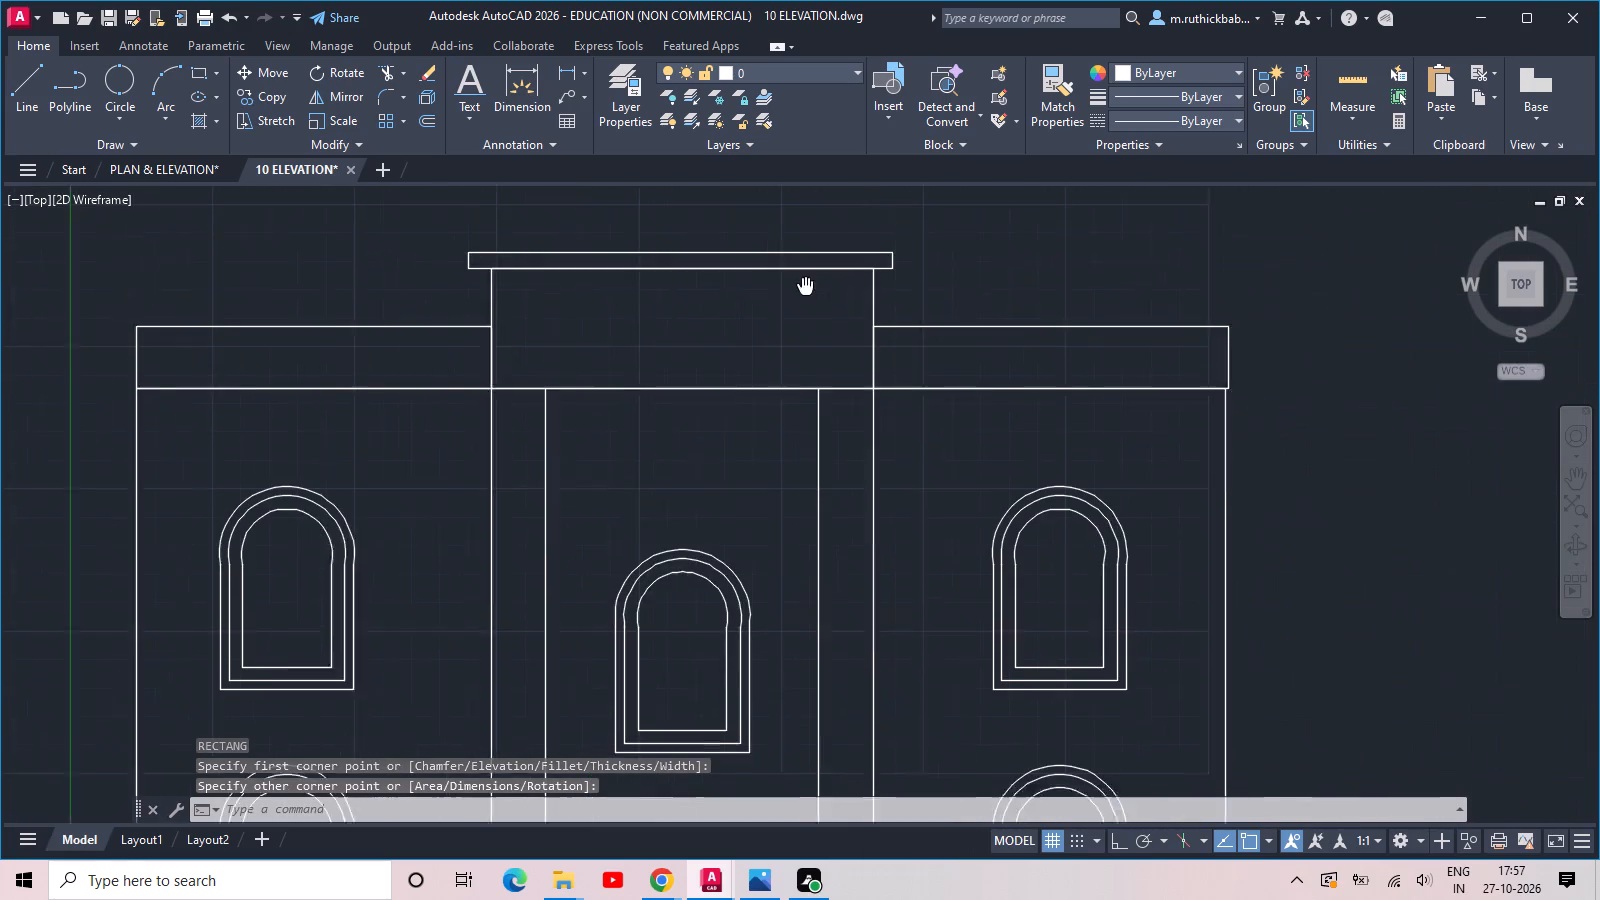
{"action": "middle_click_drag", "start_coordinate": [800, 288], "coordinate": [794, 288]}
{"action": "key", "text": "space"}
{"action": "scroll", "coordinate": [895, 303], "scroll_direction": "up", "scroll_amount": 2}
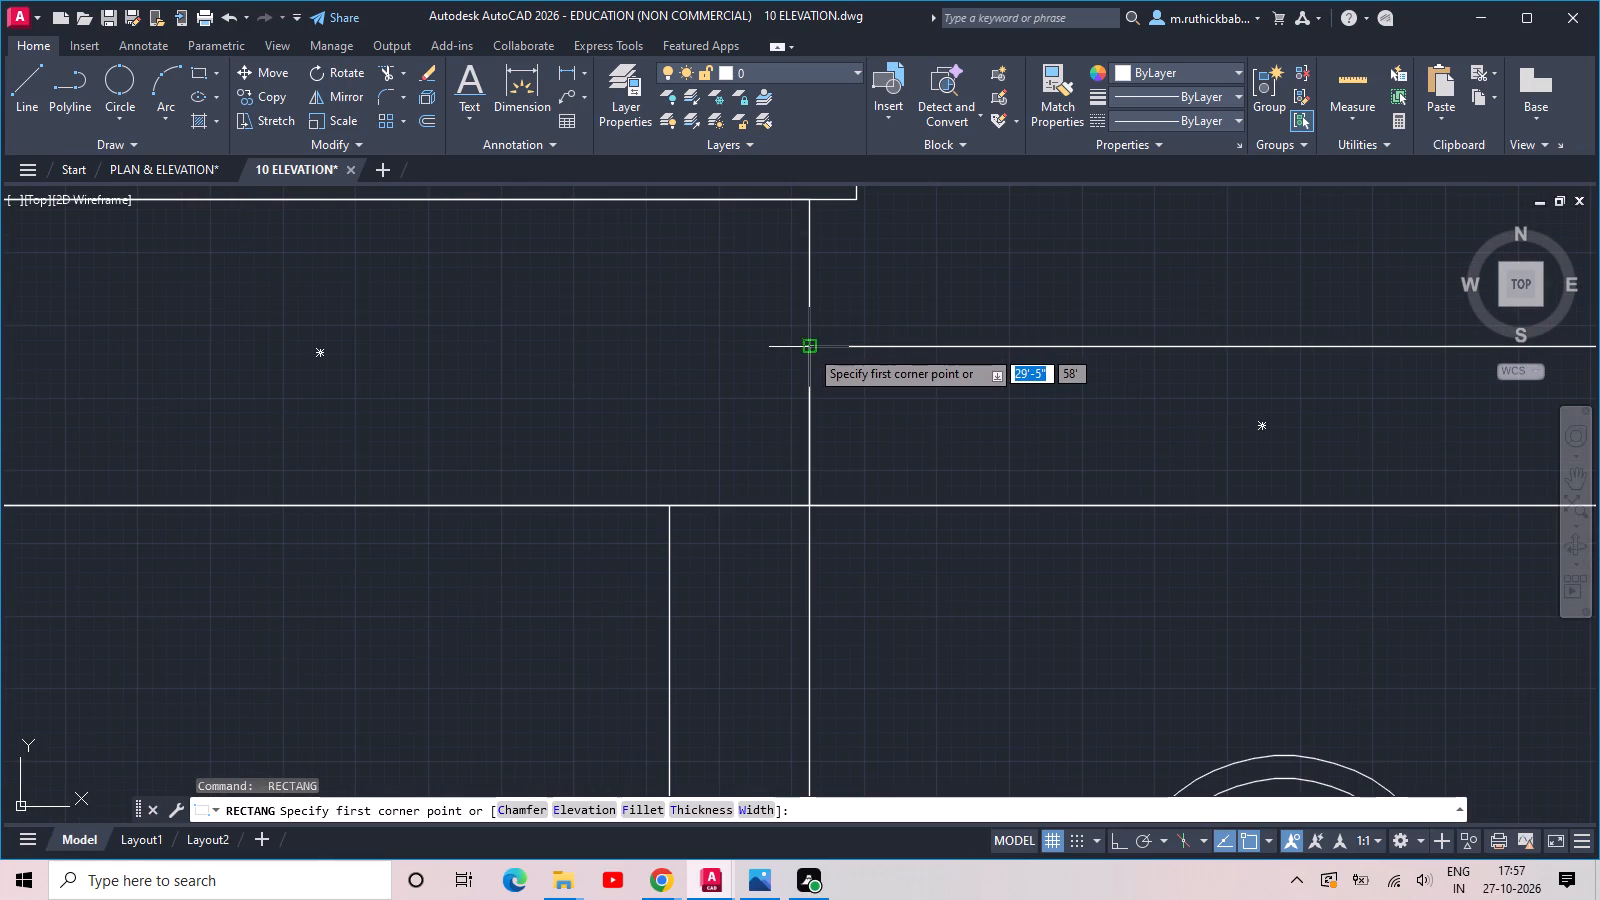
{"action": "left_click", "coordinate": [809, 348]}
{"action": "middle_click_drag", "start_coordinate": [1043, 306], "coordinate": [612, 317]}
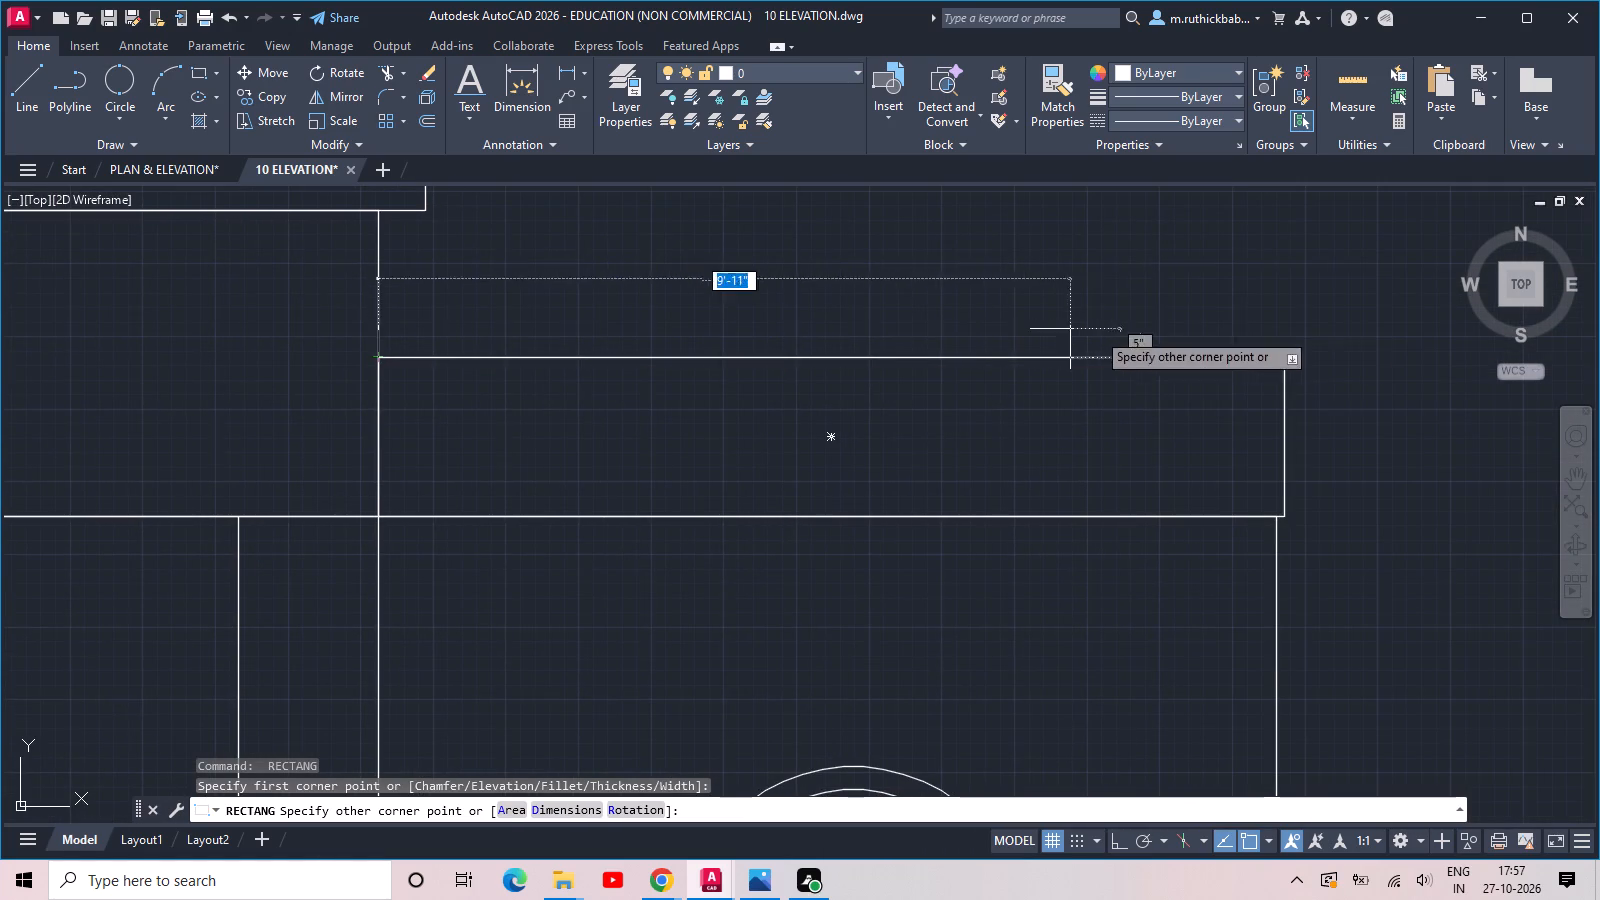
{"action": "left_click", "coordinate": [1309, 340]}
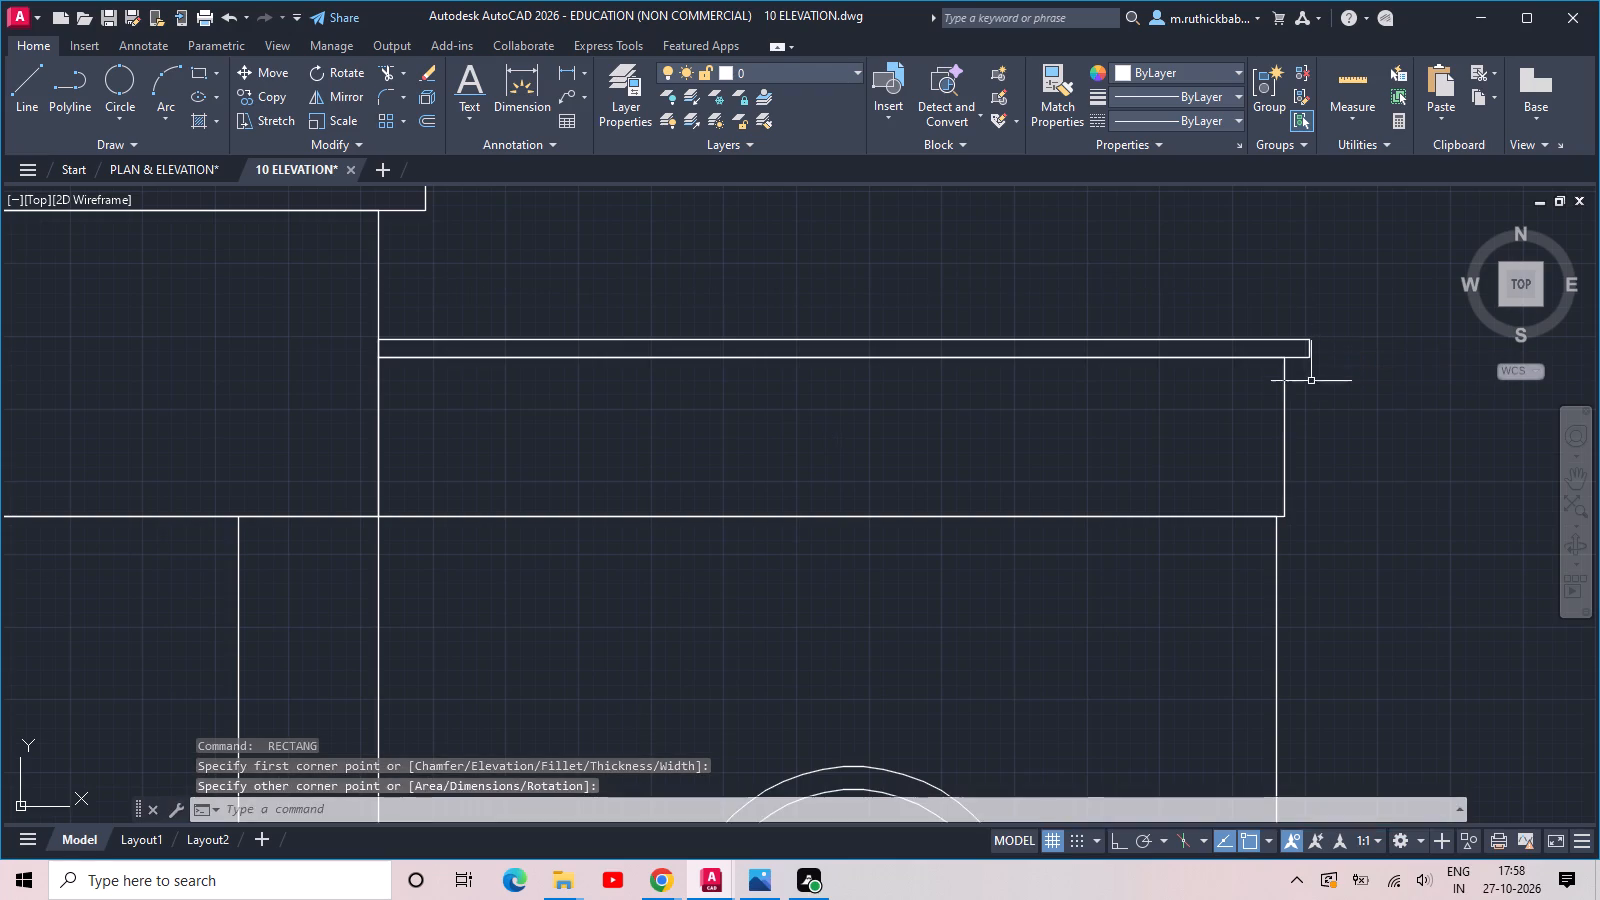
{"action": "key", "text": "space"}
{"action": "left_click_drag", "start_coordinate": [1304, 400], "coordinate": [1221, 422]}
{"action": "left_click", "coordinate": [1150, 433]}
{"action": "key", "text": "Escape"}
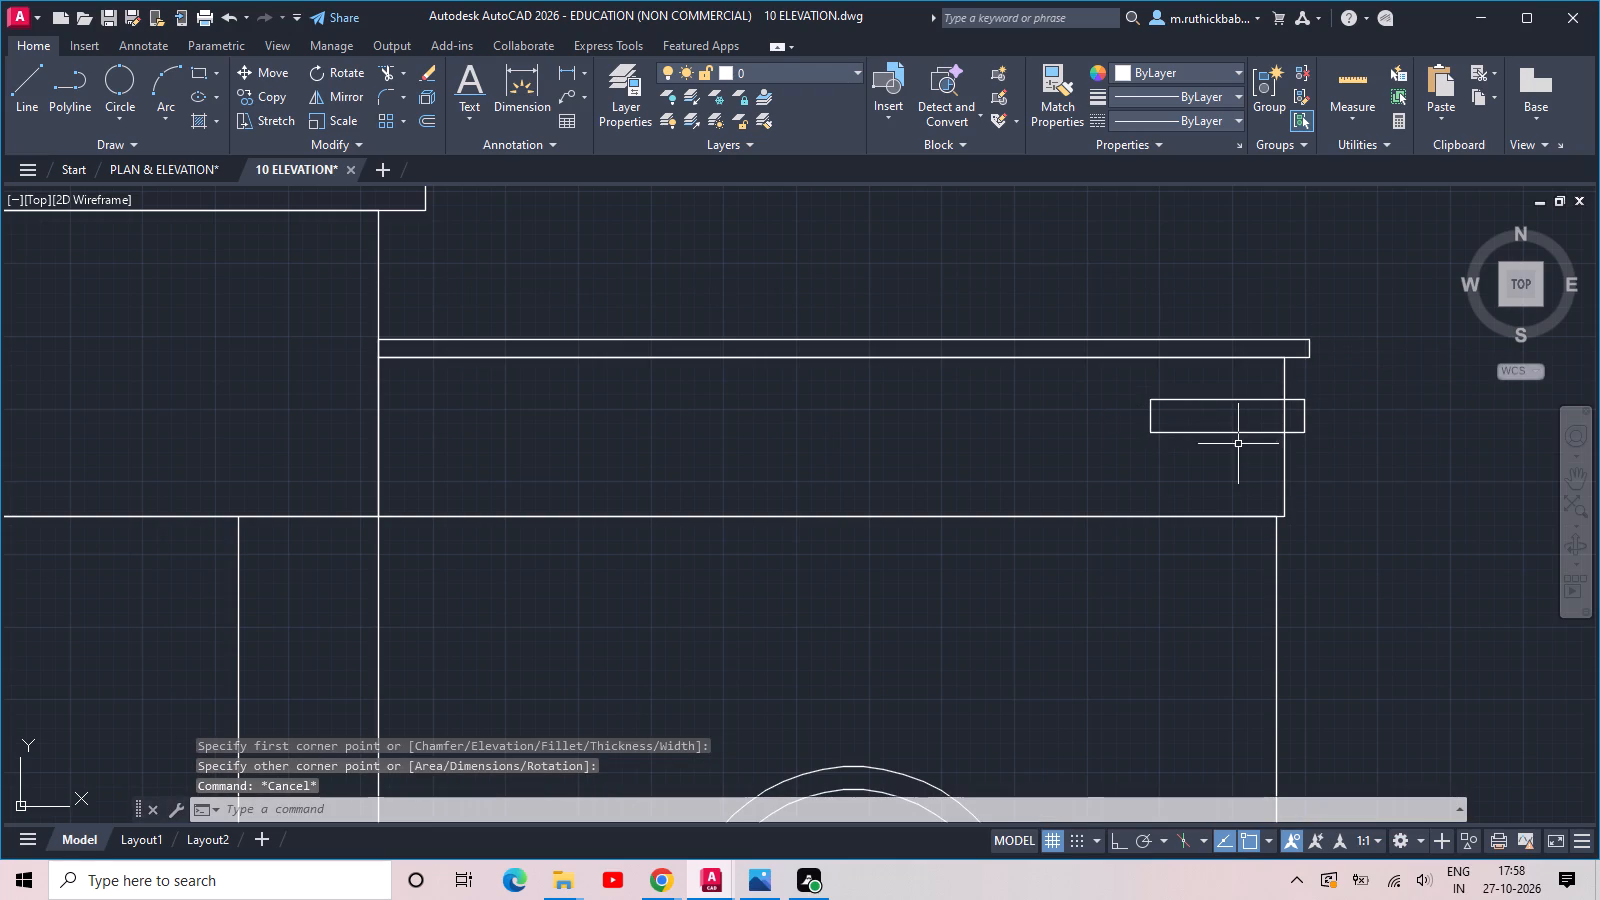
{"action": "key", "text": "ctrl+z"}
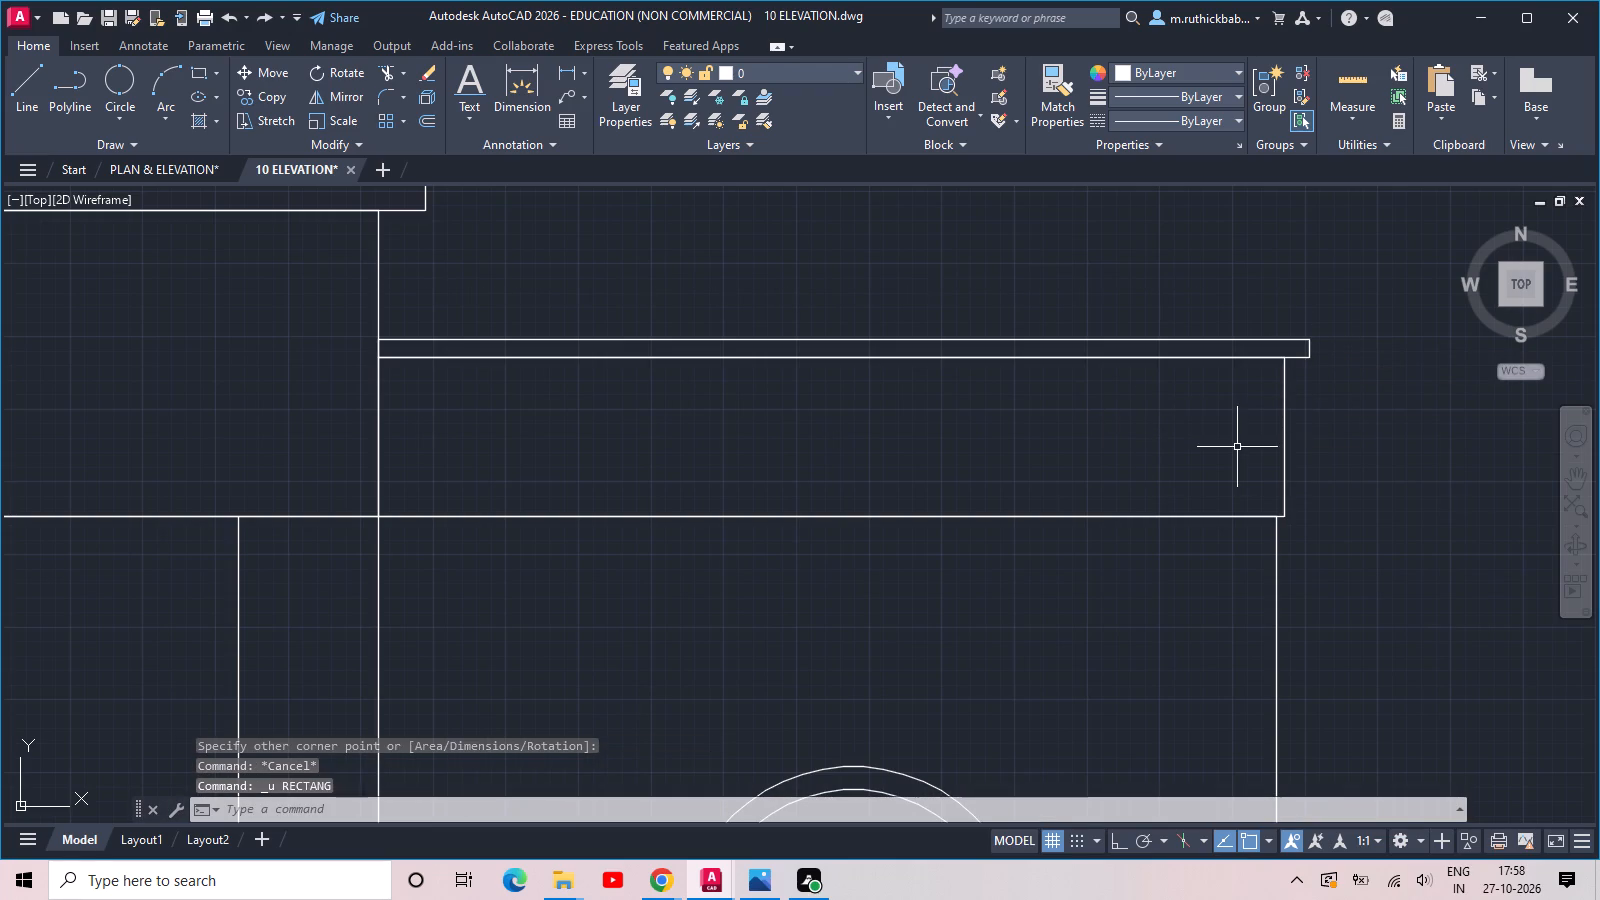
Stretch the right parapet's outer edge inward 1" to align with the upper block's right wall line.
{"action": "left_click_drag", "start_coordinate": [1319, 435], "coordinate": [1305, 432]}
{"action": "left_click", "coordinate": [1245, 432]}
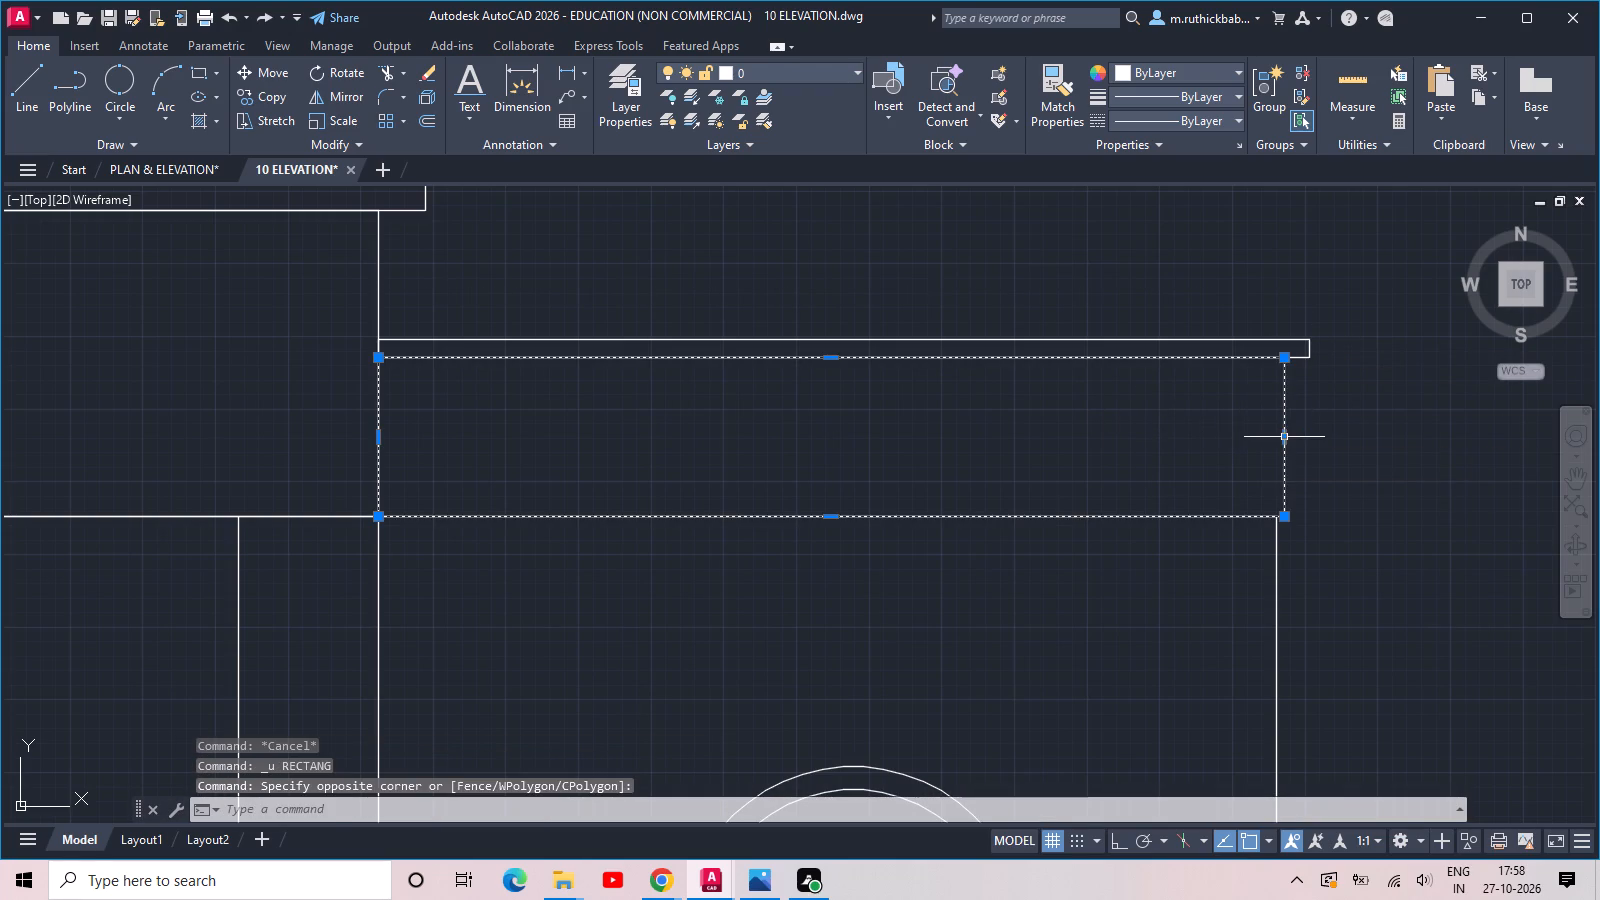
{"action": "left_click", "coordinate": [1280, 439]}
{"action": "left_click", "coordinate": [1275, 434]}
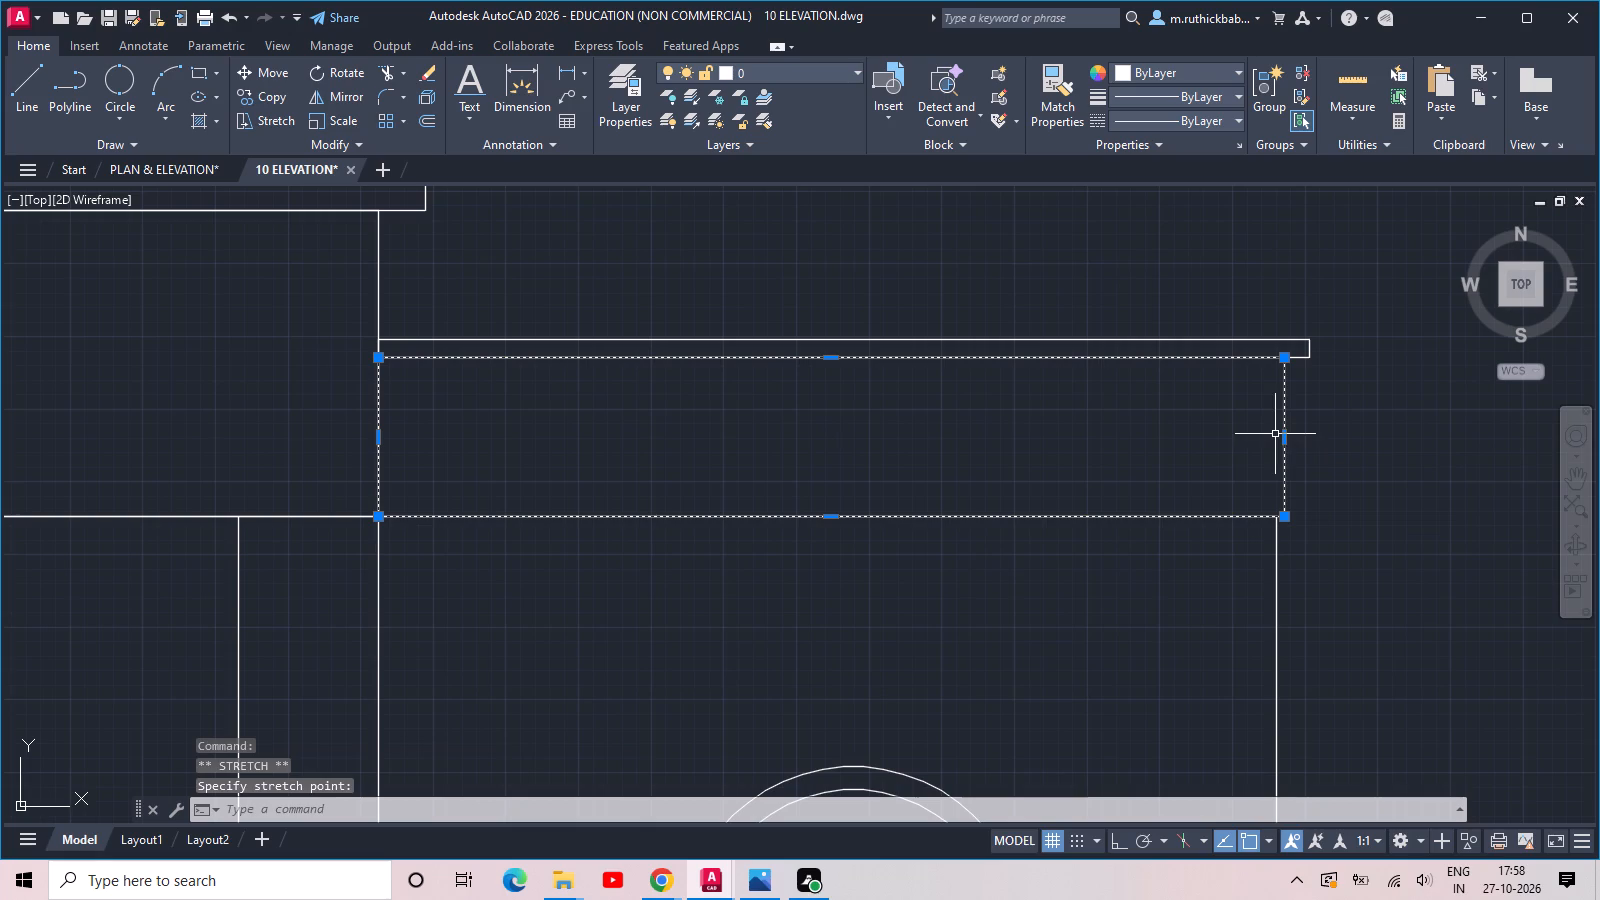
{"action": "left_click", "coordinate": [1280, 435]}
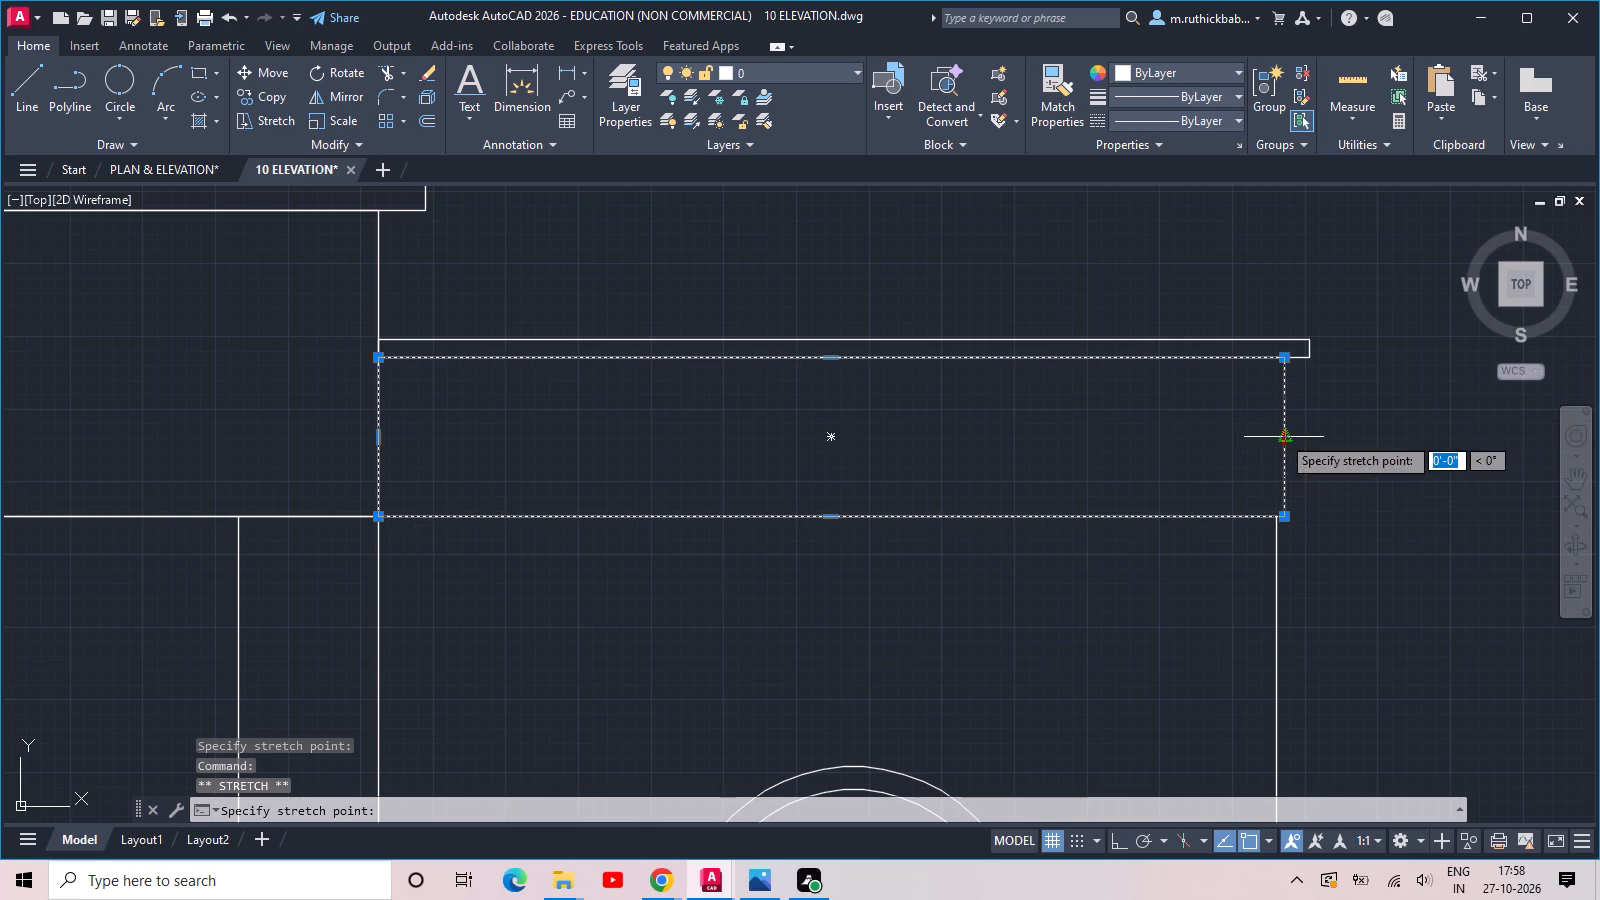
{"action": "left_click", "coordinate": [1275, 439]}
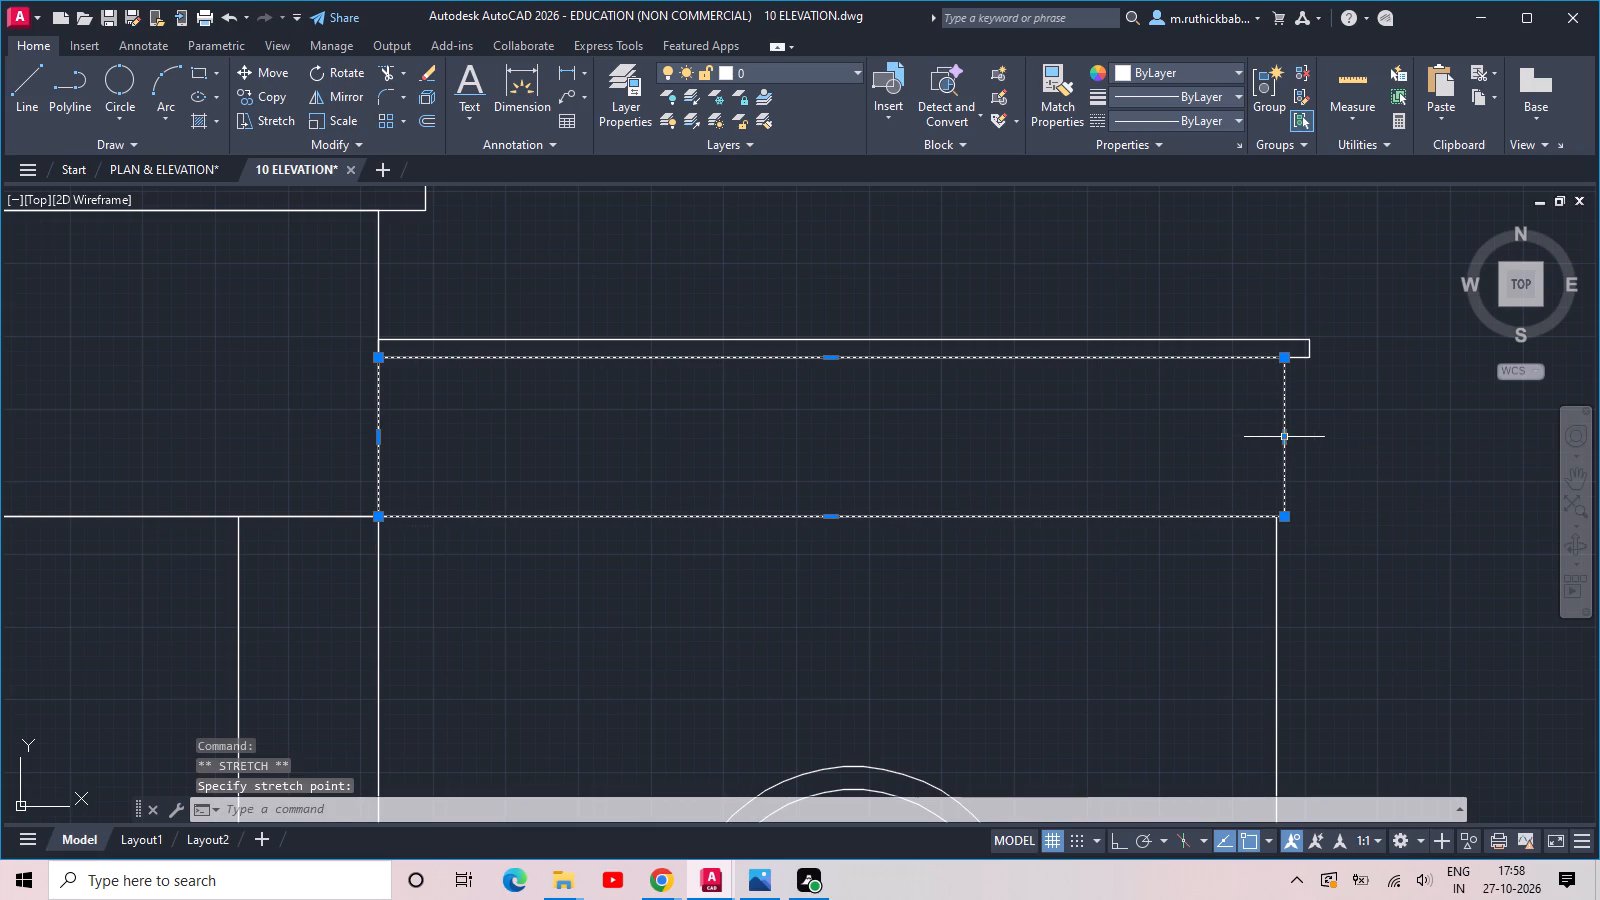
{"action": "scroll", "coordinate": [1289, 440], "scroll_direction": "up", "scroll_amount": 2}
{"action": "left_click", "coordinate": [1279, 436]}
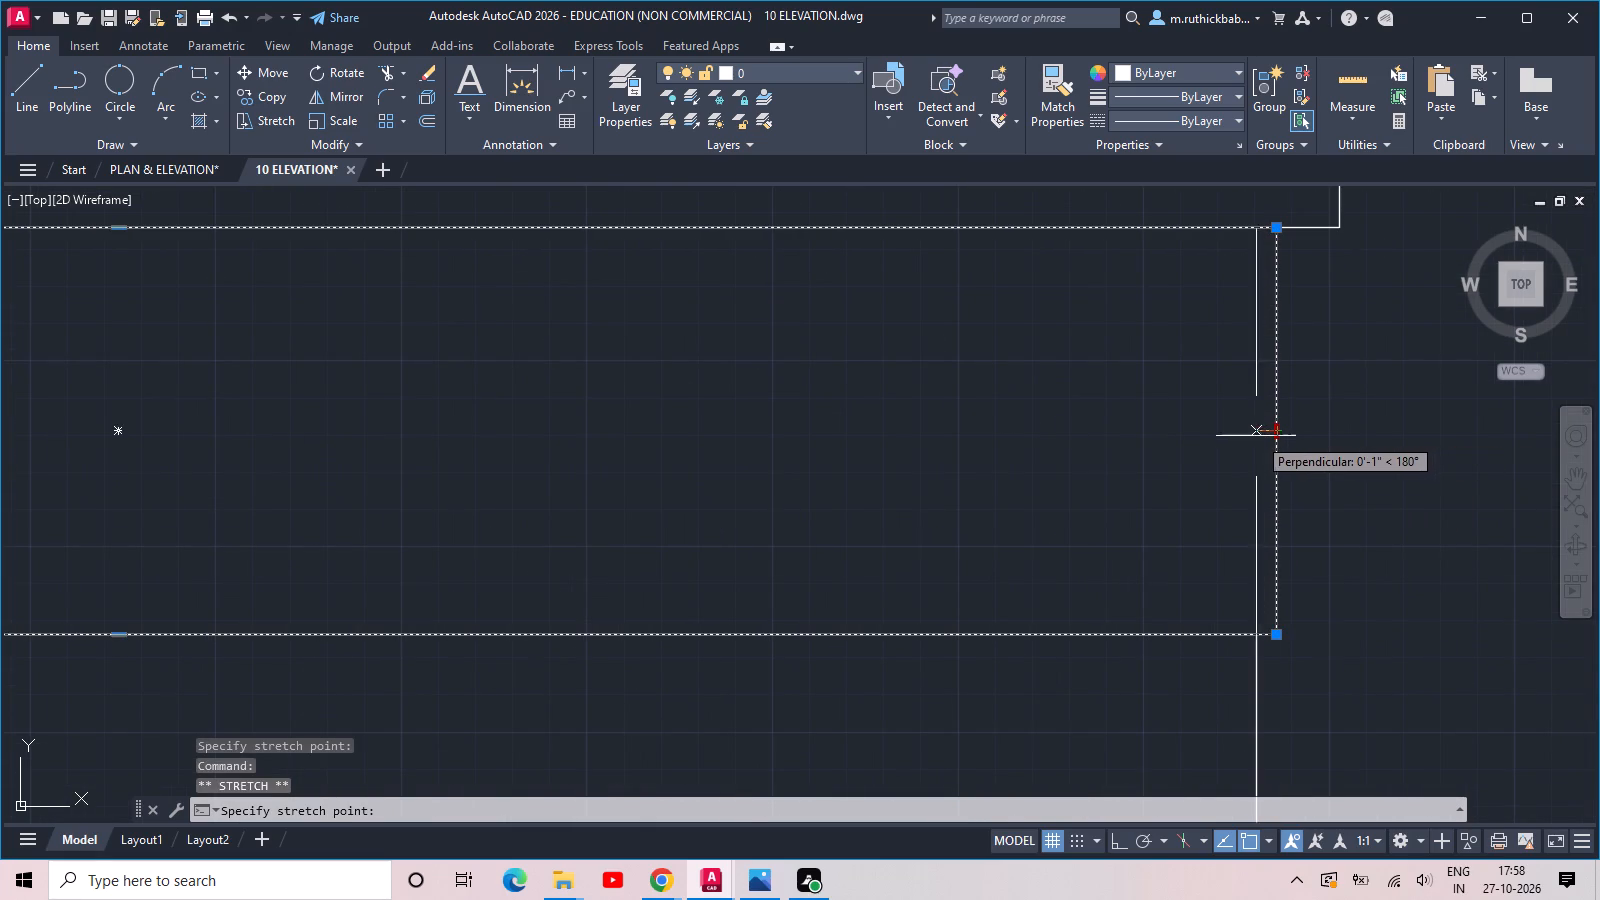
{"action": "left_click", "coordinate": [1256, 442]}
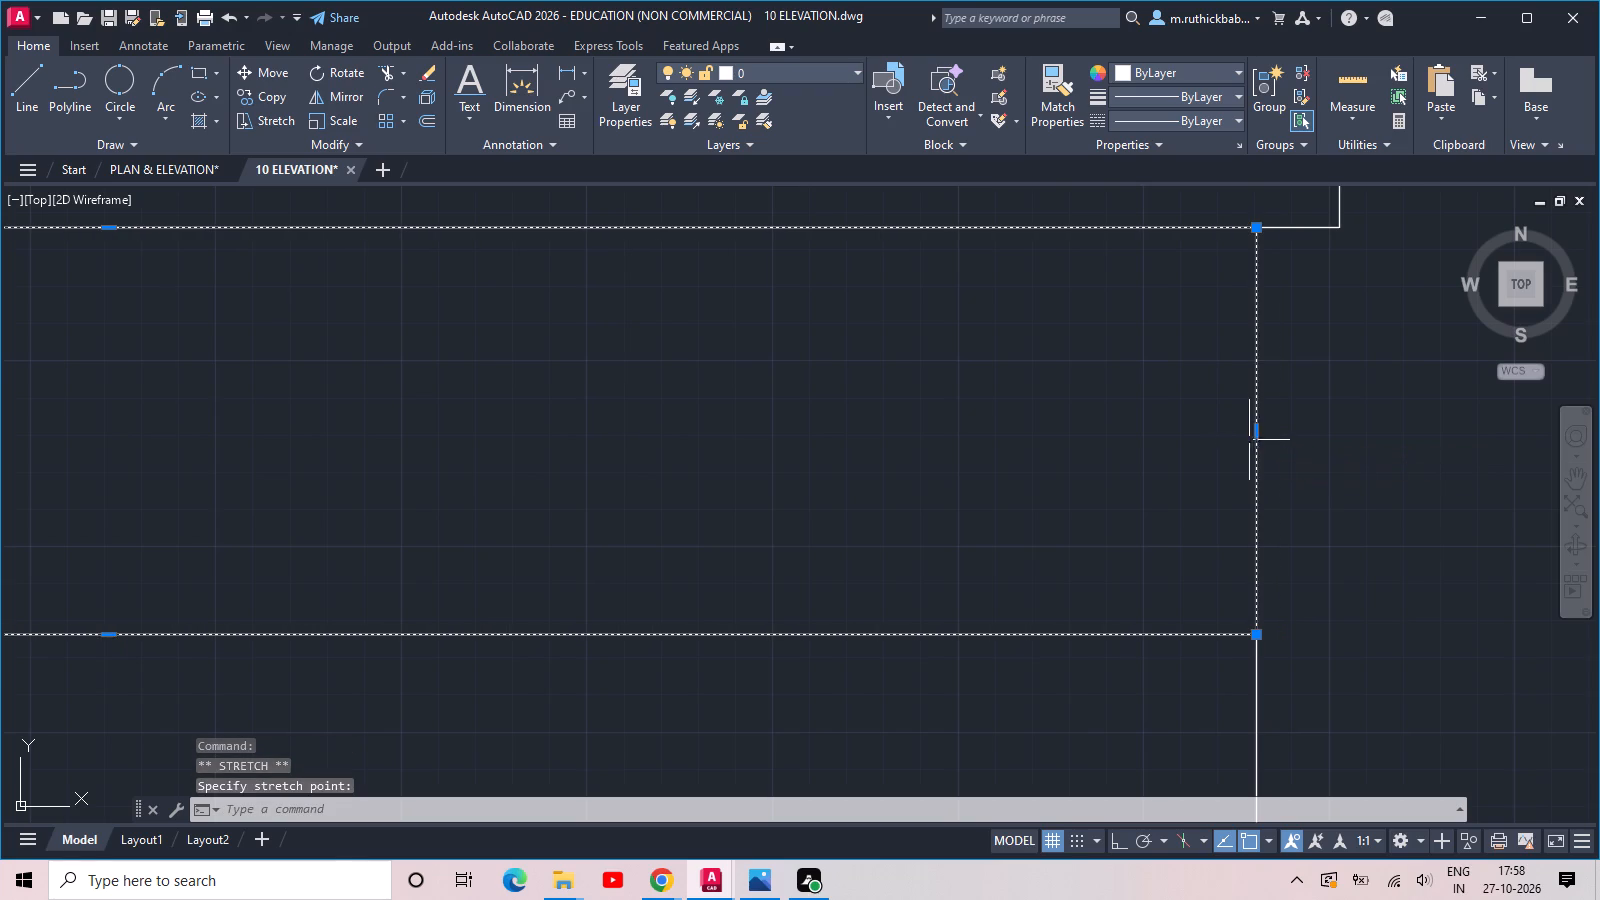
{"action": "scroll", "coordinate": [1208, 438], "scroll_direction": "down", "scroll_amount": 1}
{"action": "middle_click_drag", "start_coordinate": [1110, 447], "coordinate": [1259, 488]}
{"action": "key", "text": "Escape"}
{"action": "scroll", "coordinate": [1169, 486], "scroll_direction": "down", "scroll_amount": 2}
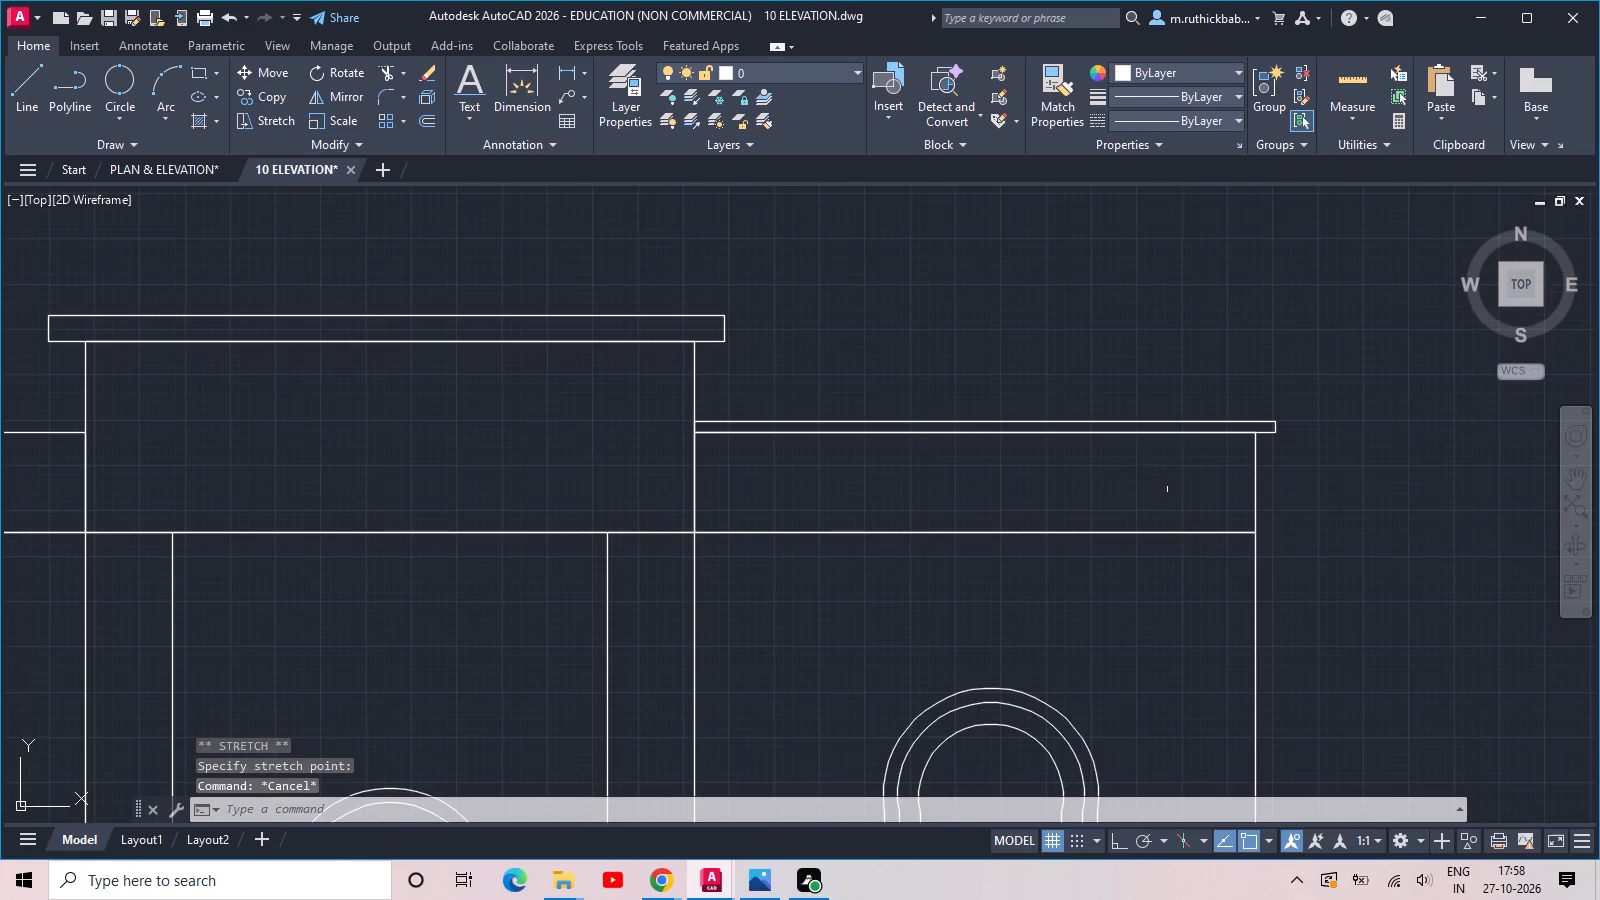
Copy the right parapet's thin cap onto the left parapet, ending at the central parapet and overhanging the outer end.
{"action": "middle_click_drag", "start_coordinate": [1111, 462], "coordinate": [1510, 488]}
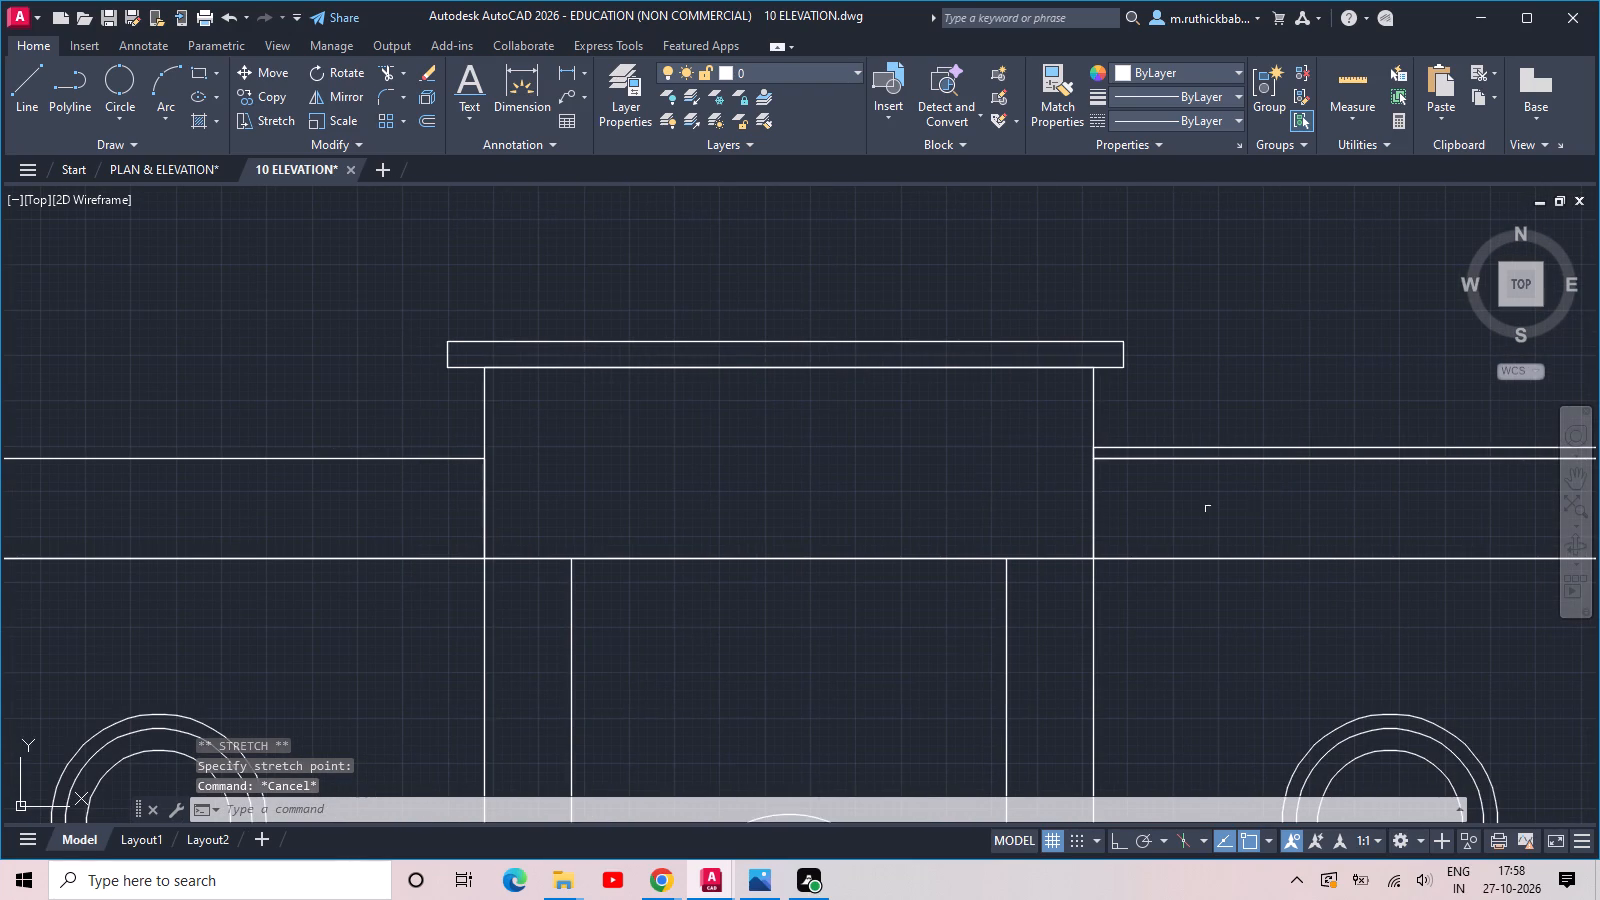
{"action": "middle_click_drag", "start_coordinate": [1366, 507], "coordinate": [657, 479]}
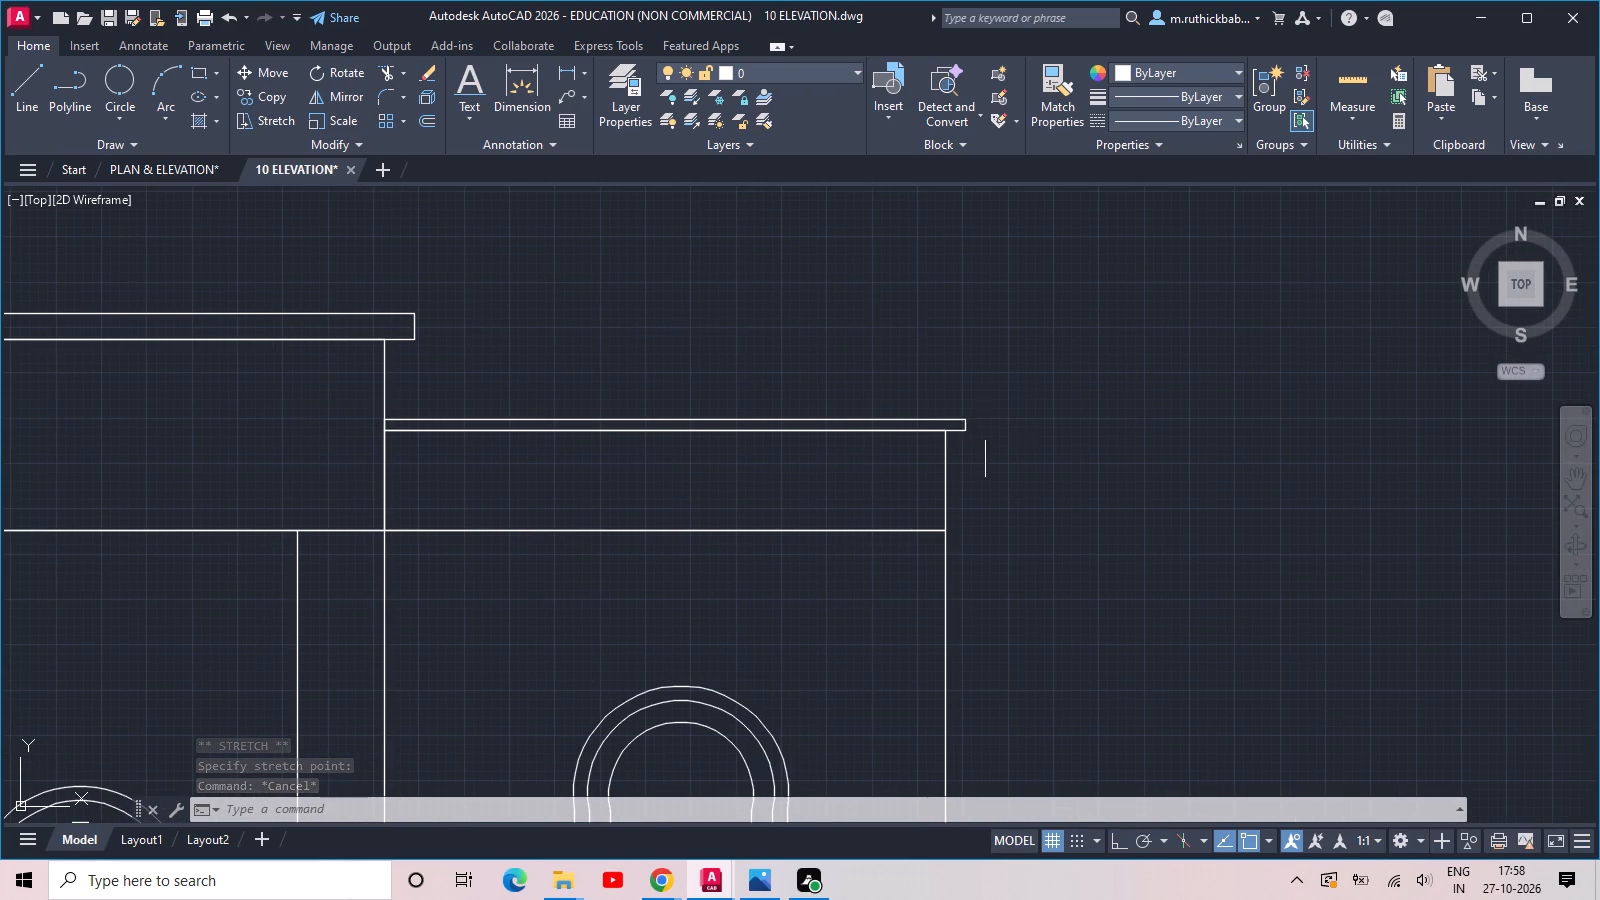
{"action": "left_click", "coordinate": [985, 437]}
{"action": "left_click", "coordinate": [954, 406]}
{"action": "key", "text": "c"}
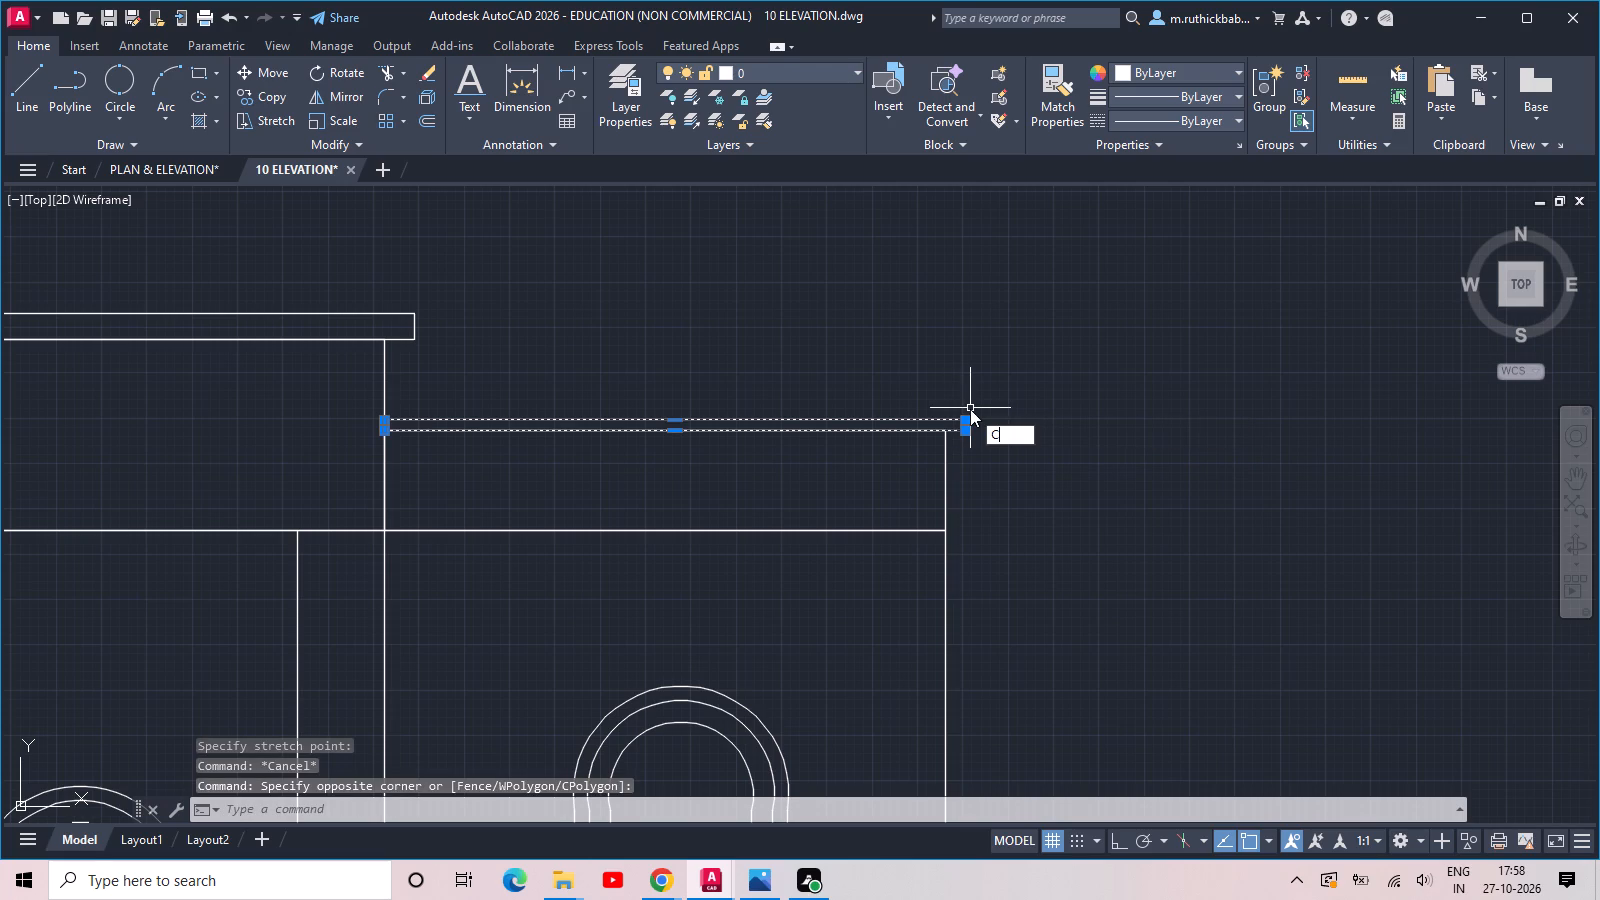
{"action": "type", "text": "O"}
{"action": "key", "text": "space"}
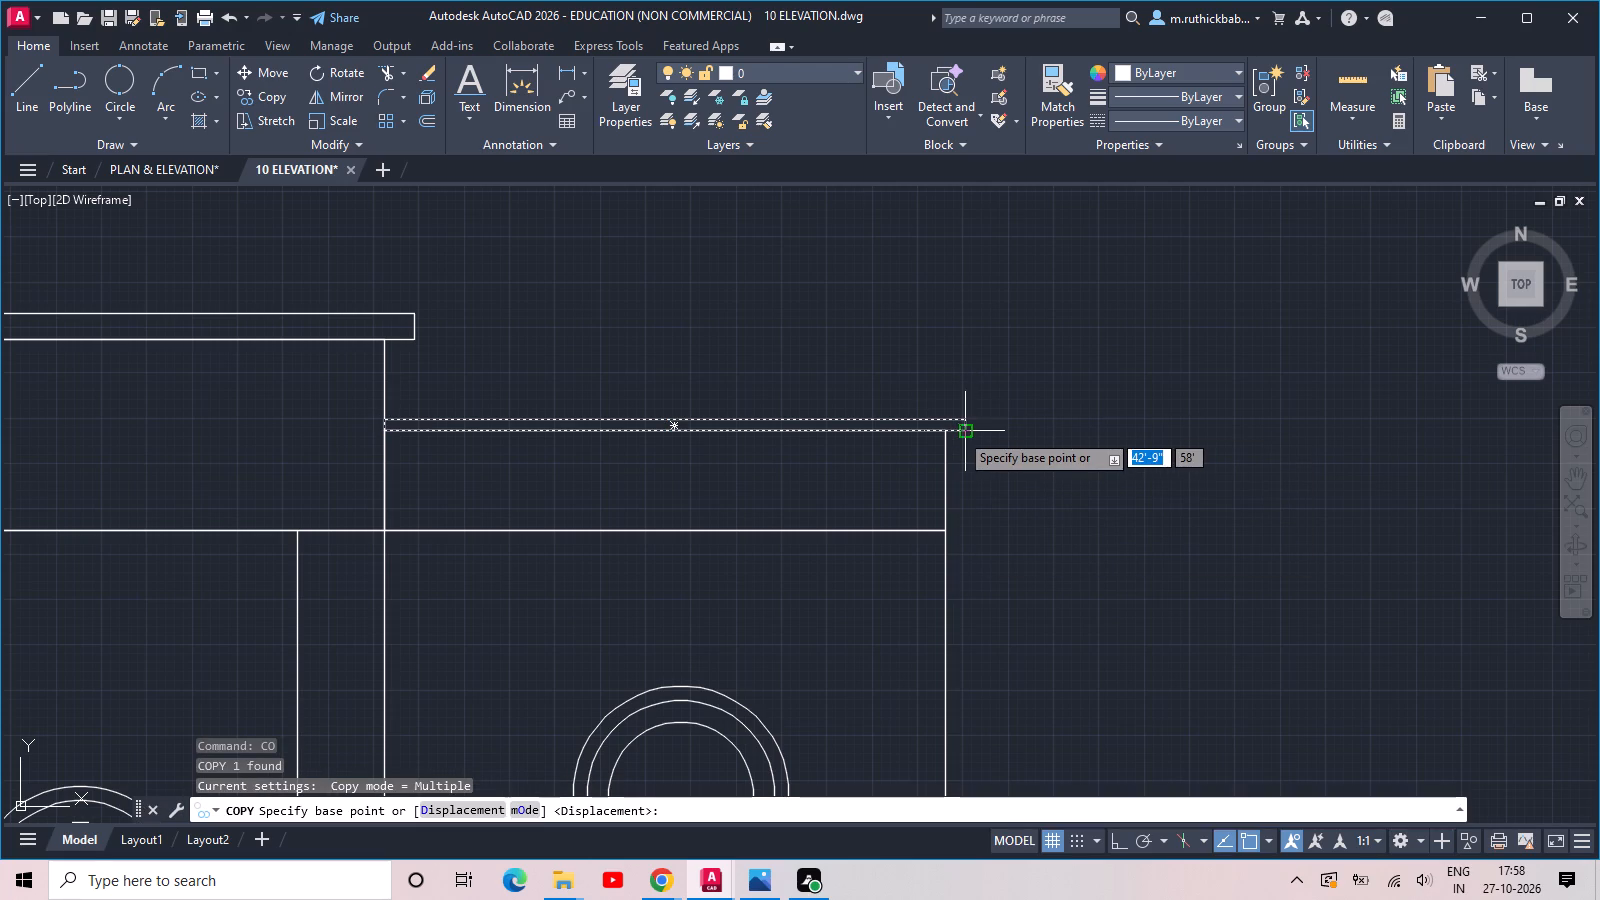
{"action": "left_click", "coordinate": [959, 432]}
{"action": "scroll", "coordinate": [557, 438], "scroll_direction": "up", "scroll_amount": 1}
{"action": "middle_click_drag", "start_coordinate": [557, 438], "coordinate": [1435, 470]}
{"action": "middle_click_drag", "start_coordinate": [432, 446], "coordinate": [1334, 523]}
{"action": "left_click", "coordinate": [1080, 535]}
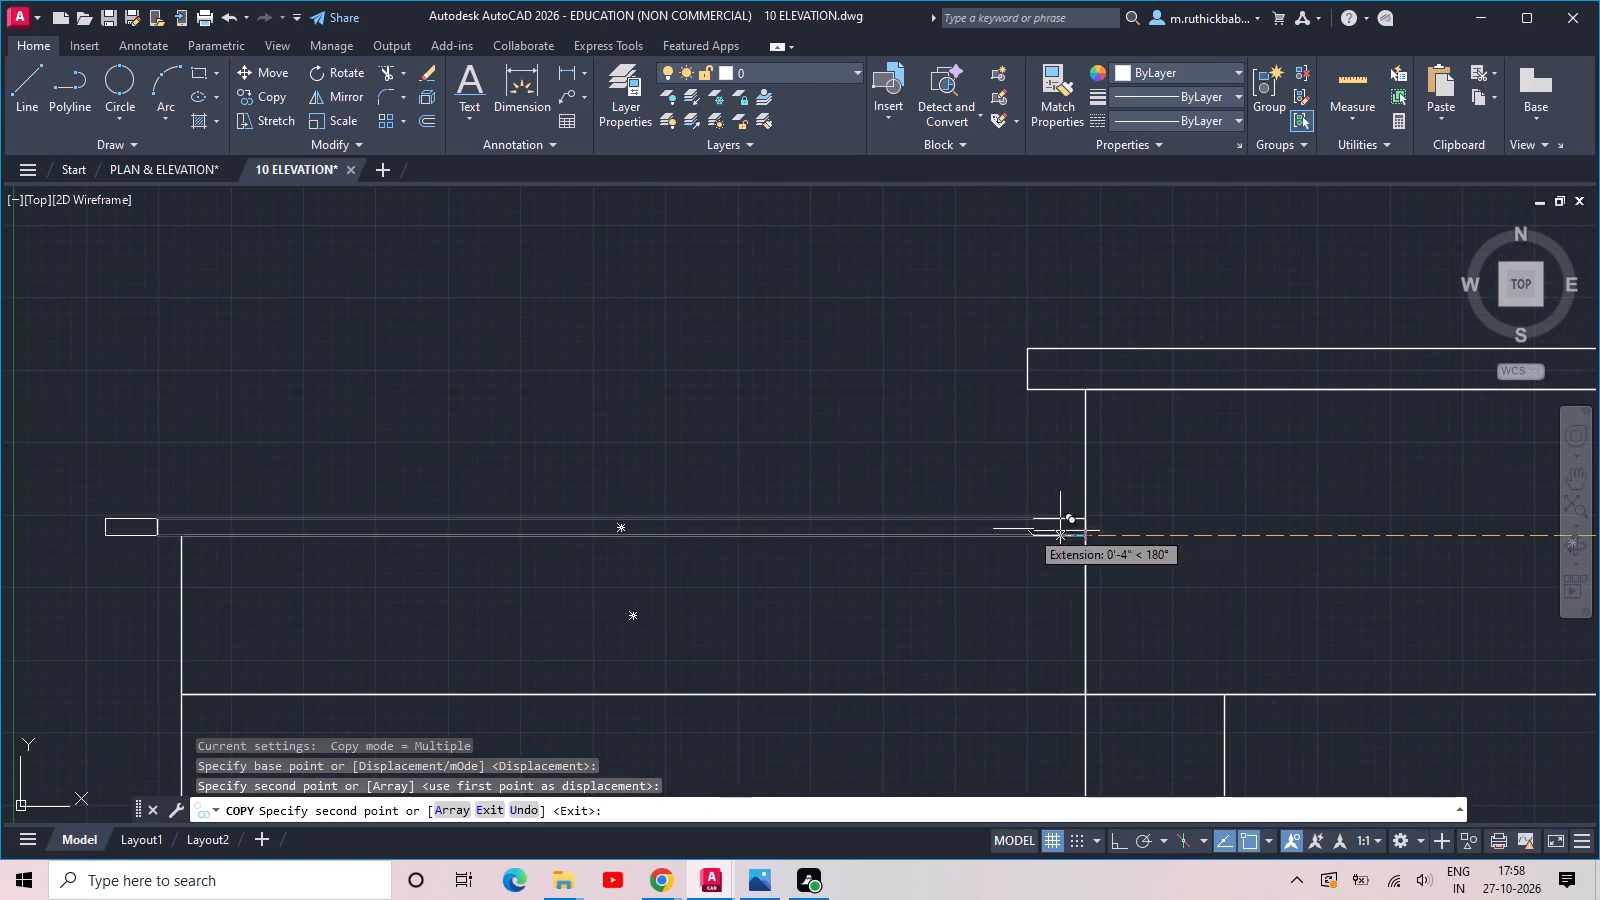
{"action": "key", "text": "Escape"}
Draw a small rectangle projecting outward from the upper left corner of the band above the ground floor.
{"action": "scroll", "coordinate": [887, 471], "scroll_direction": "down", "scroll_amount": 2}
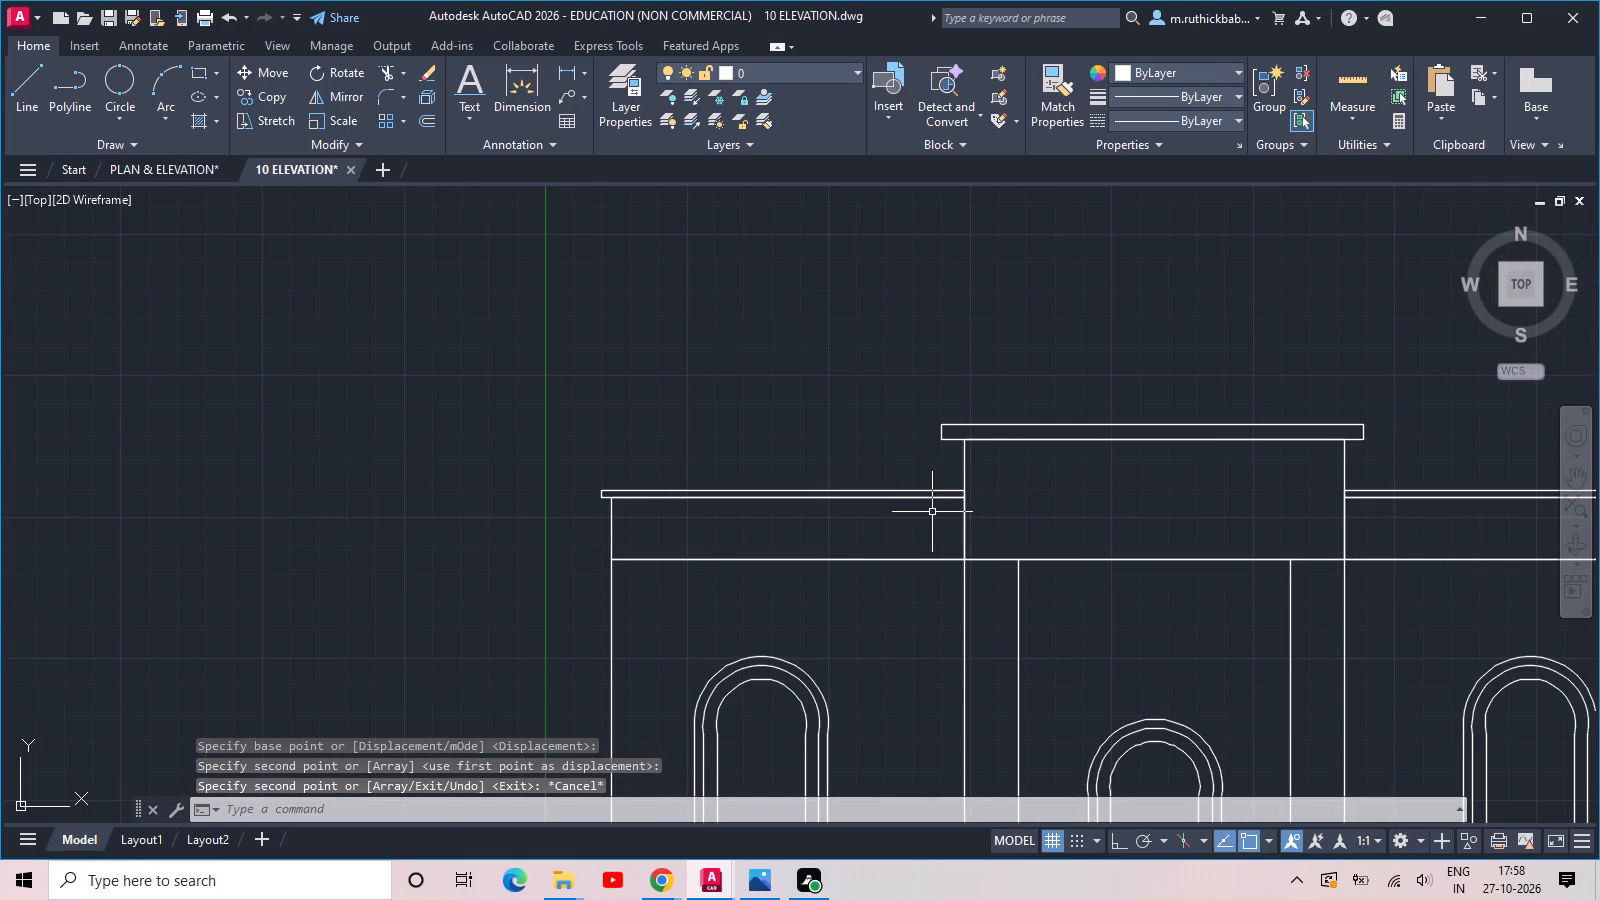
{"action": "scroll", "coordinate": [925, 521], "scroll_direction": "down", "scroll_amount": 2}
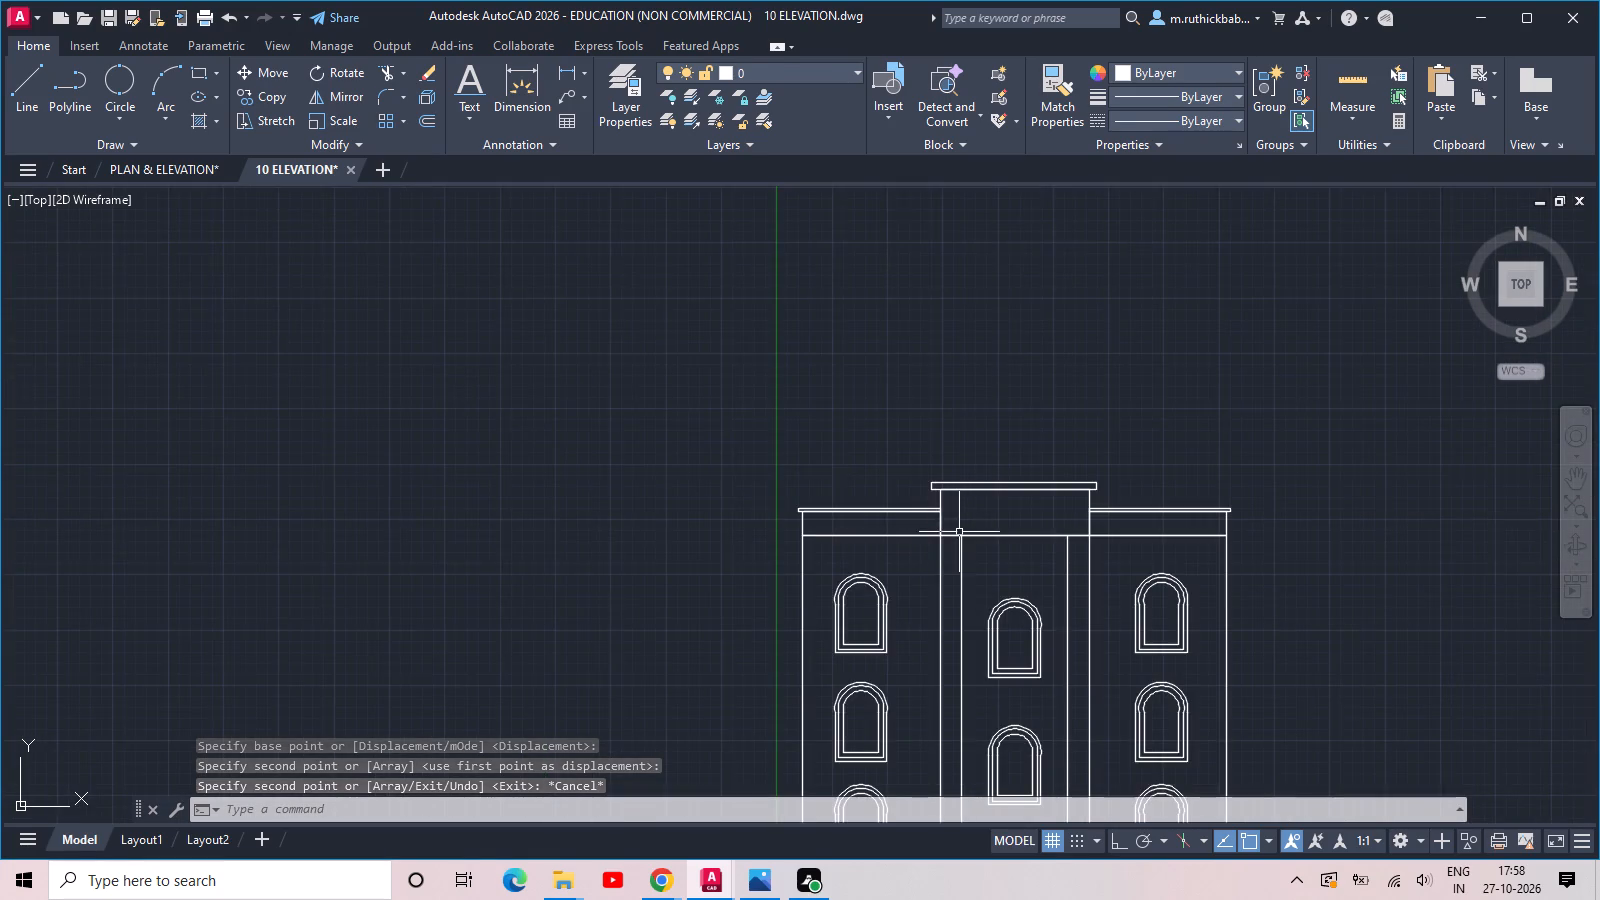
{"action": "scroll", "coordinate": [959, 532], "scroll_direction": "down", "scroll_amount": 1}
{"action": "middle_click_drag", "start_coordinate": [1009, 660], "coordinate": [1049, 410]}
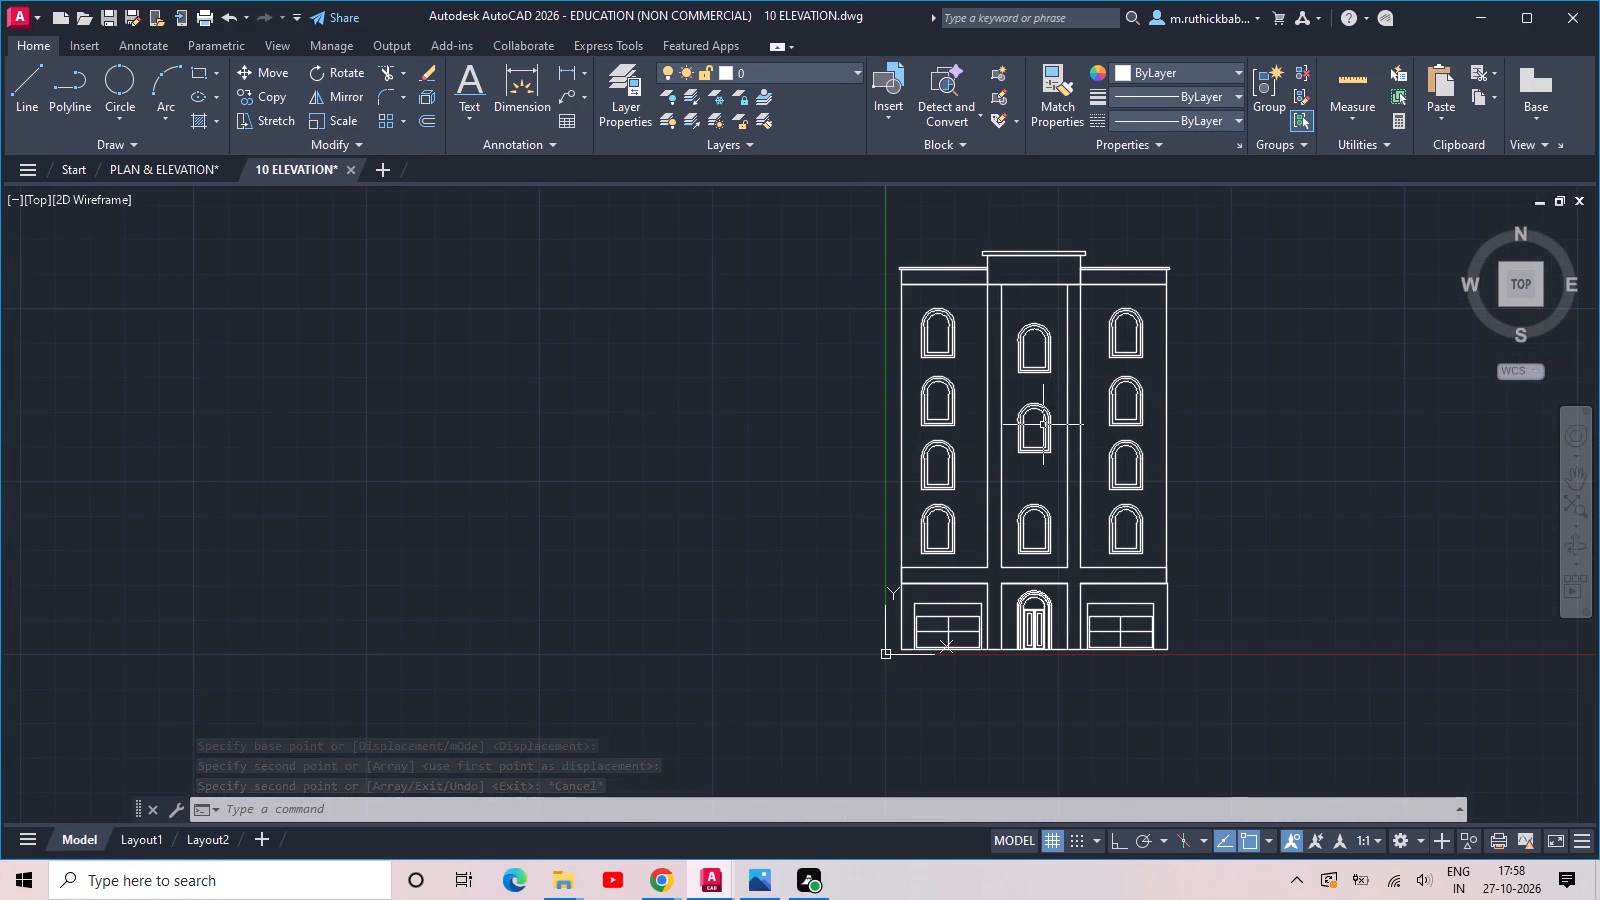
{"action": "scroll", "coordinate": [1041, 426], "scroll_direction": "down", "scroll_amount": 2}
{"action": "scroll", "coordinate": [1030, 448], "scroll_direction": "up", "scroll_amount": 2}
{"action": "scroll", "coordinate": [963, 546], "scroll_direction": "up", "scroll_amount": 2}
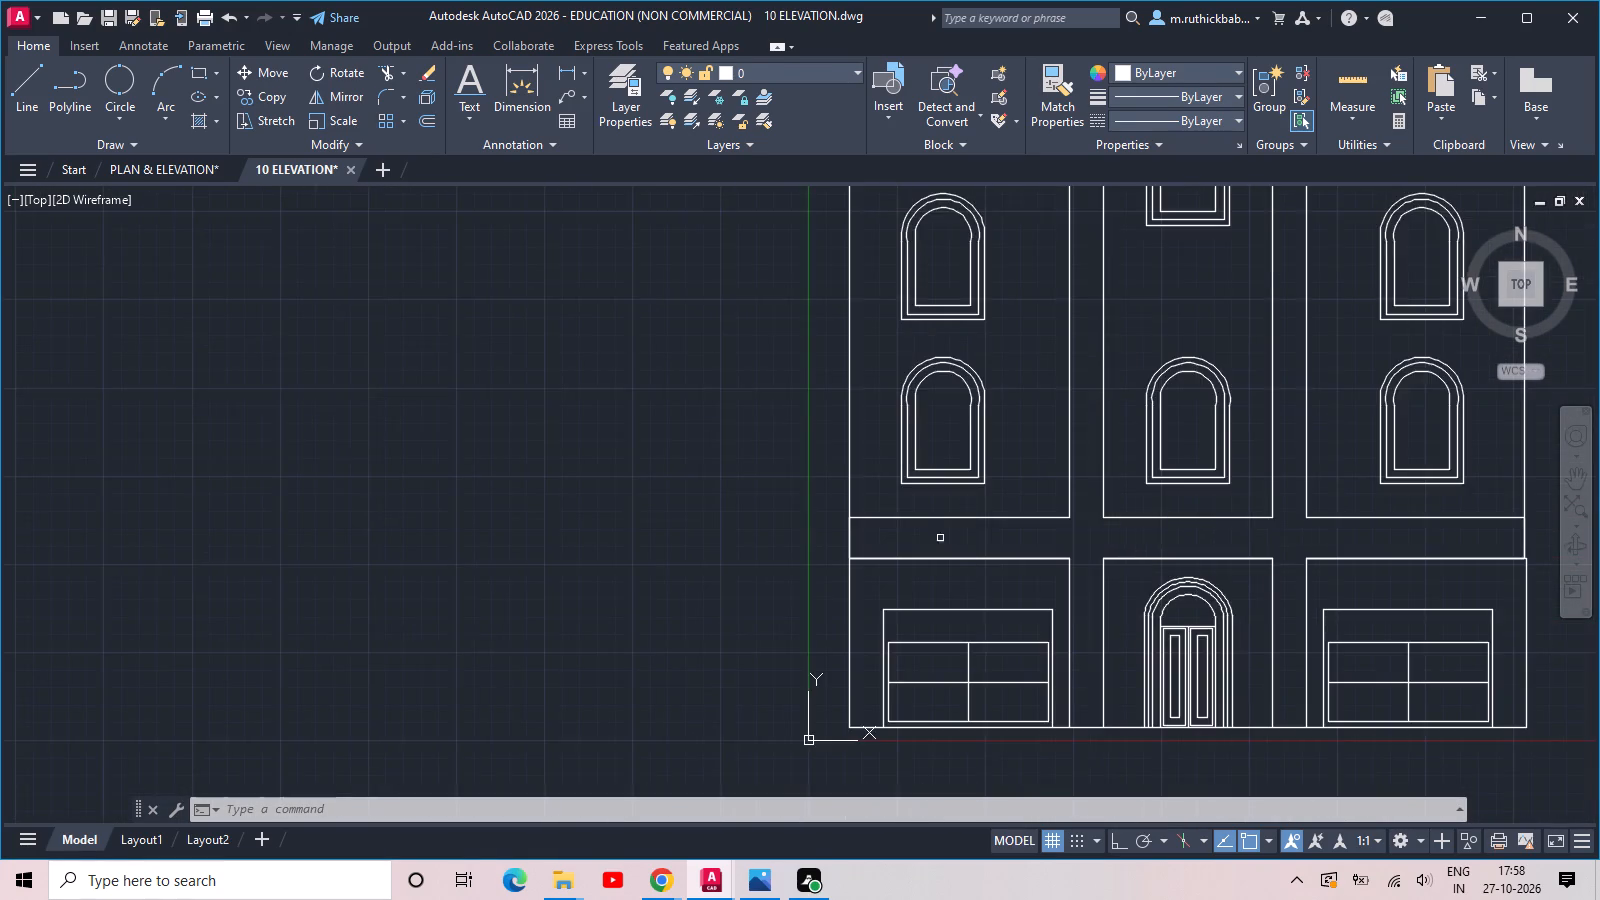
{"action": "scroll", "coordinate": [851, 532], "scroll_direction": "up", "scroll_amount": 2}
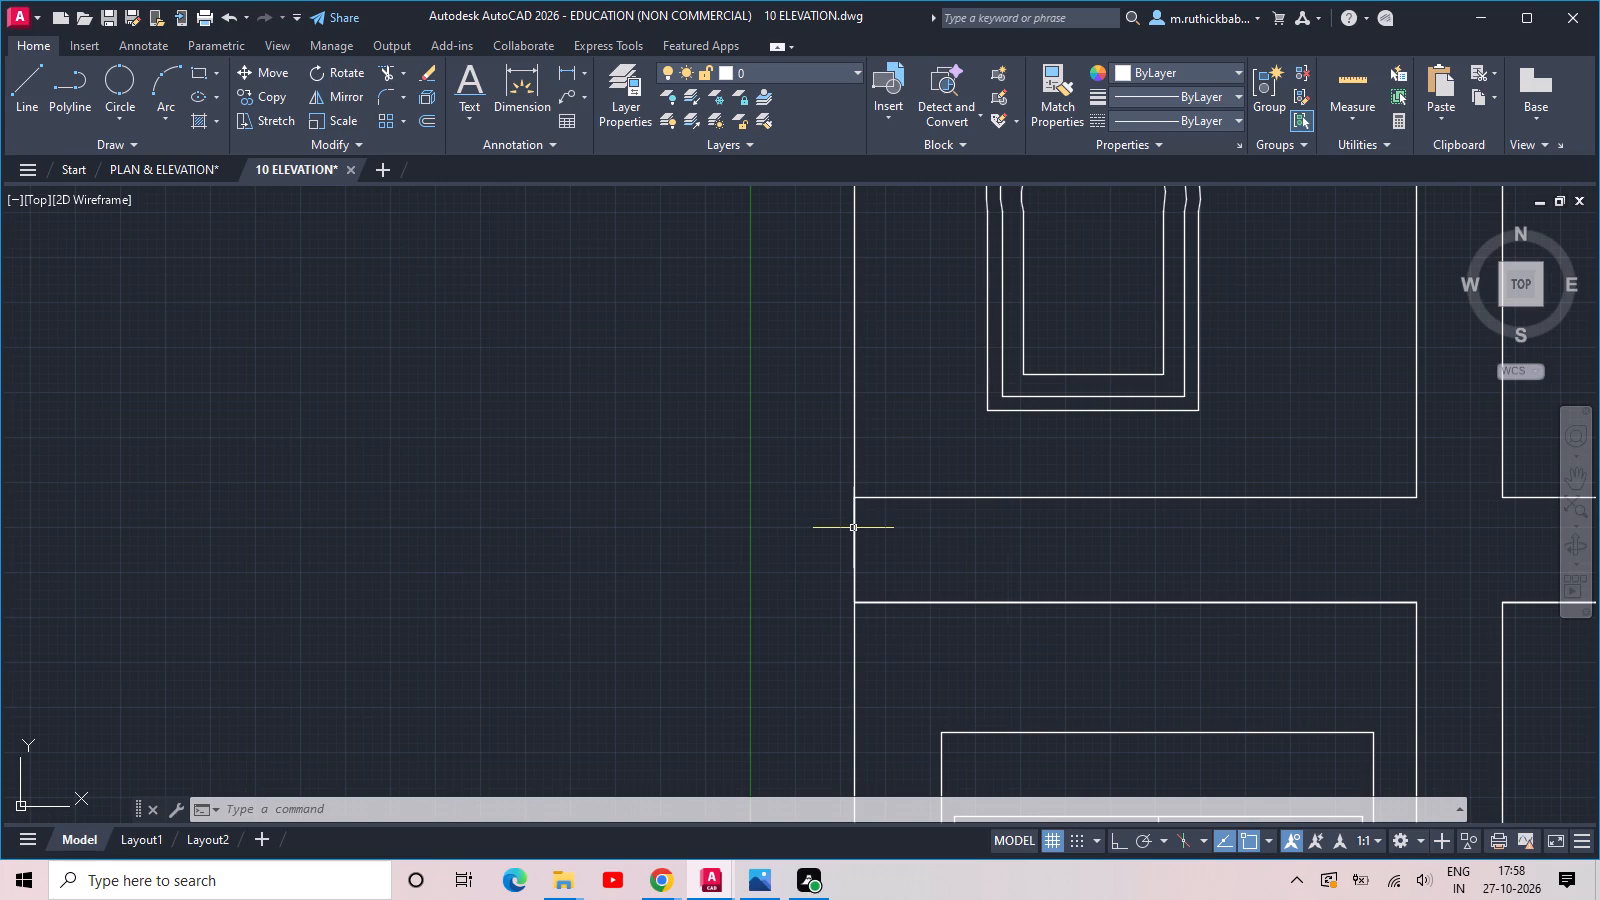
{"action": "type", "text": "REC"}
{"action": "key", "text": "space"}
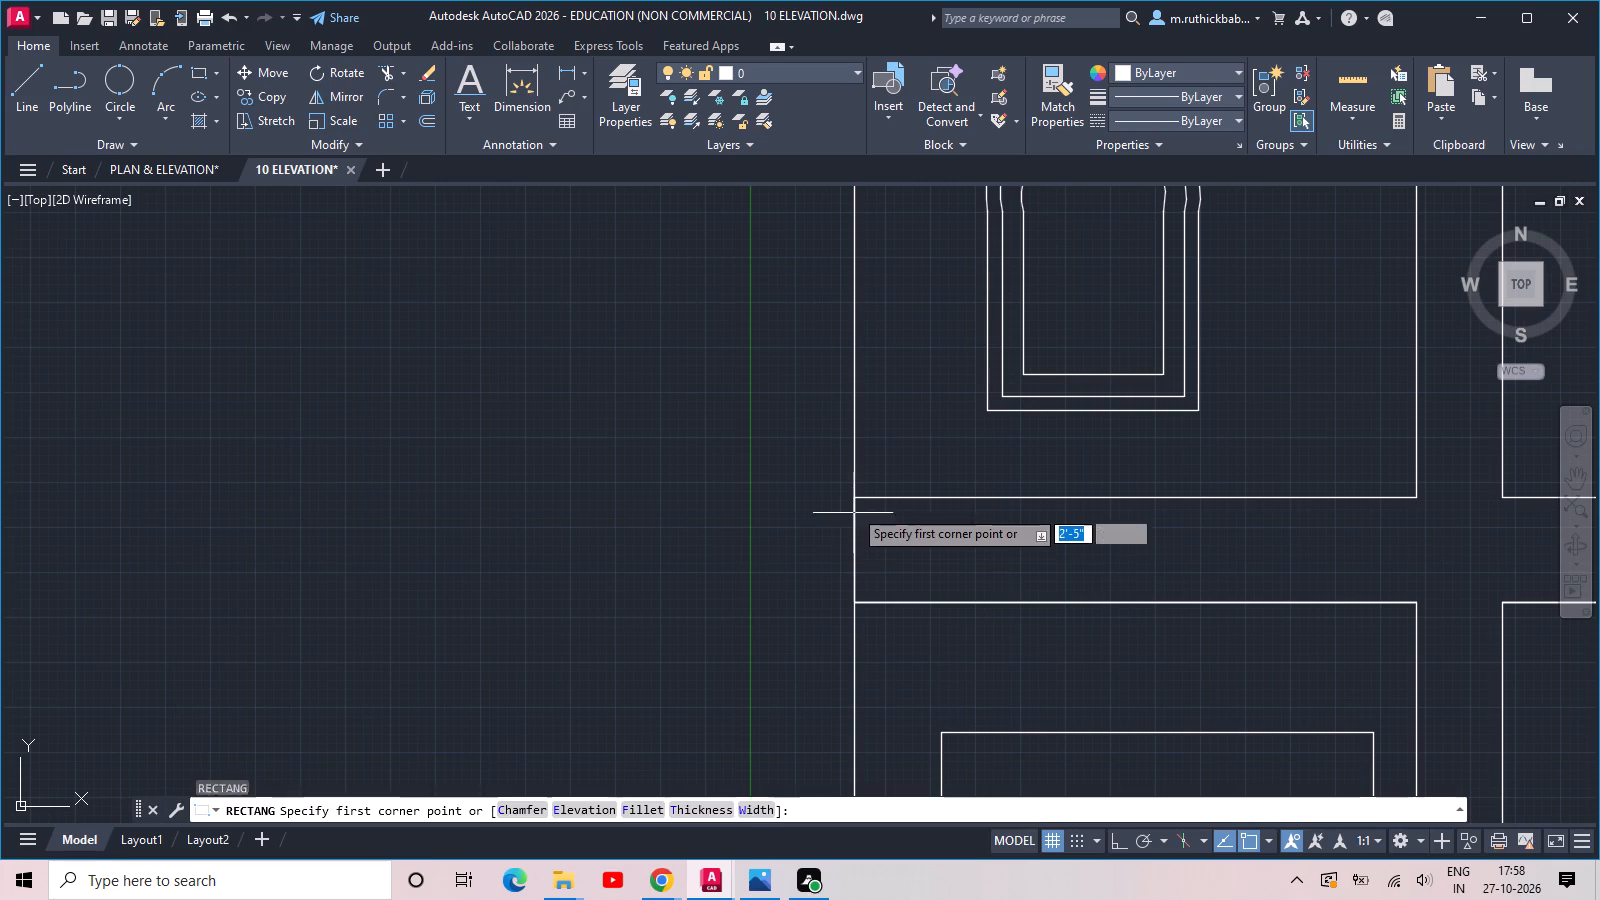
{"action": "left_click", "coordinate": [850, 500]}
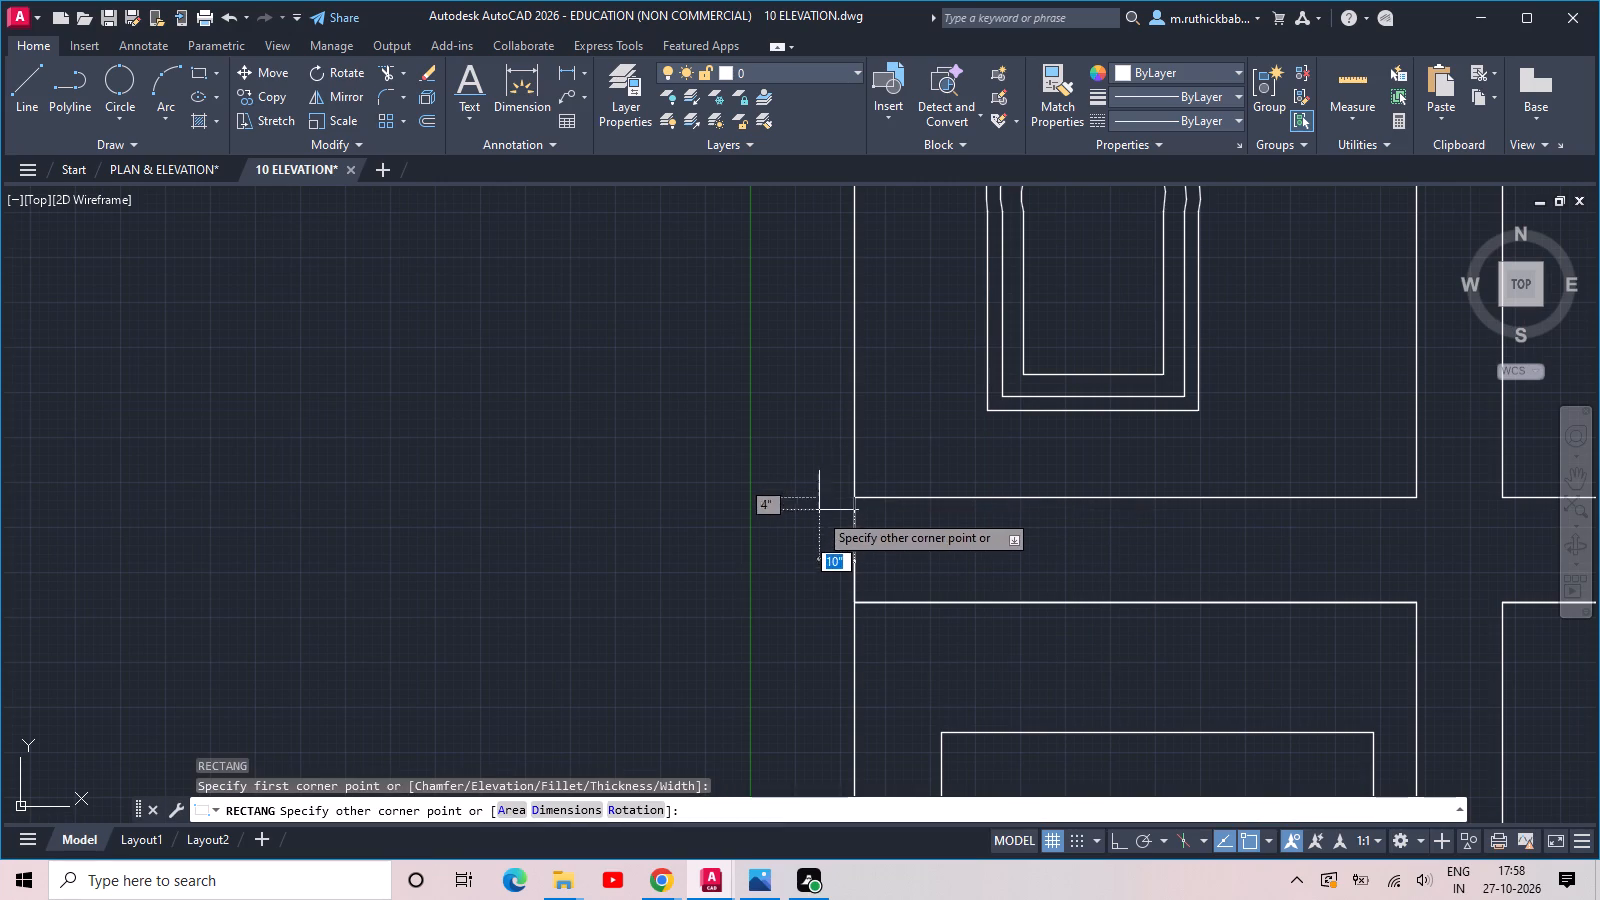
{"action": "left_click", "coordinate": [814, 524]}
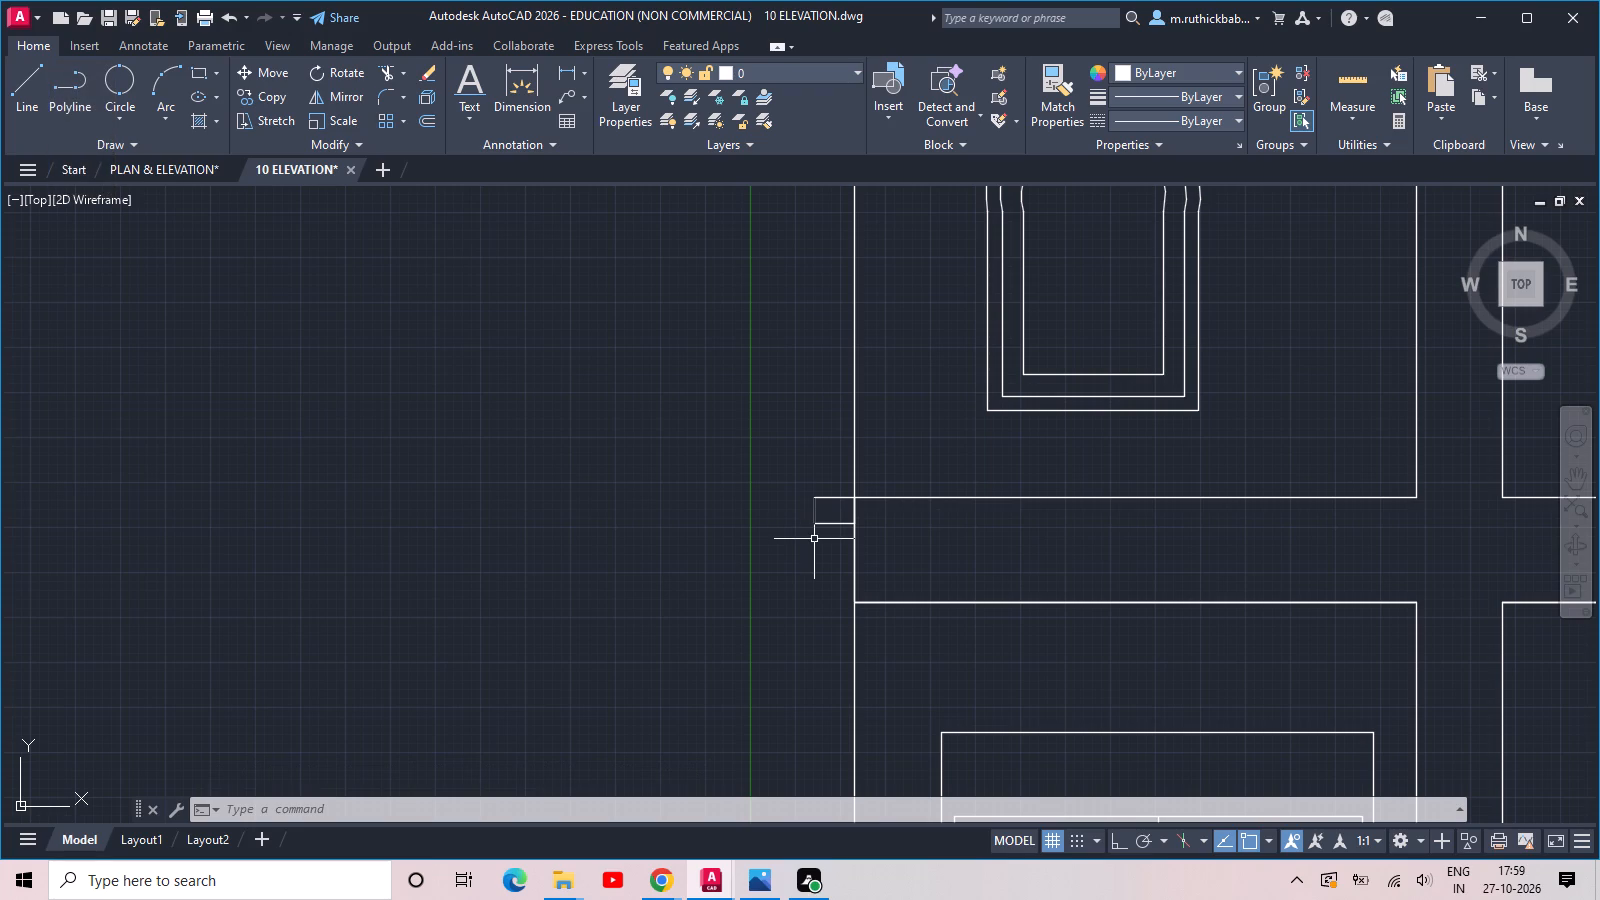
Copy the small projecting rectangle from the band's left end to its right end, level with the band's top edge.
{"action": "left_click", "coordinate": [816, 542]}
{"action": "left_click", "coordinate": [786, 468]}
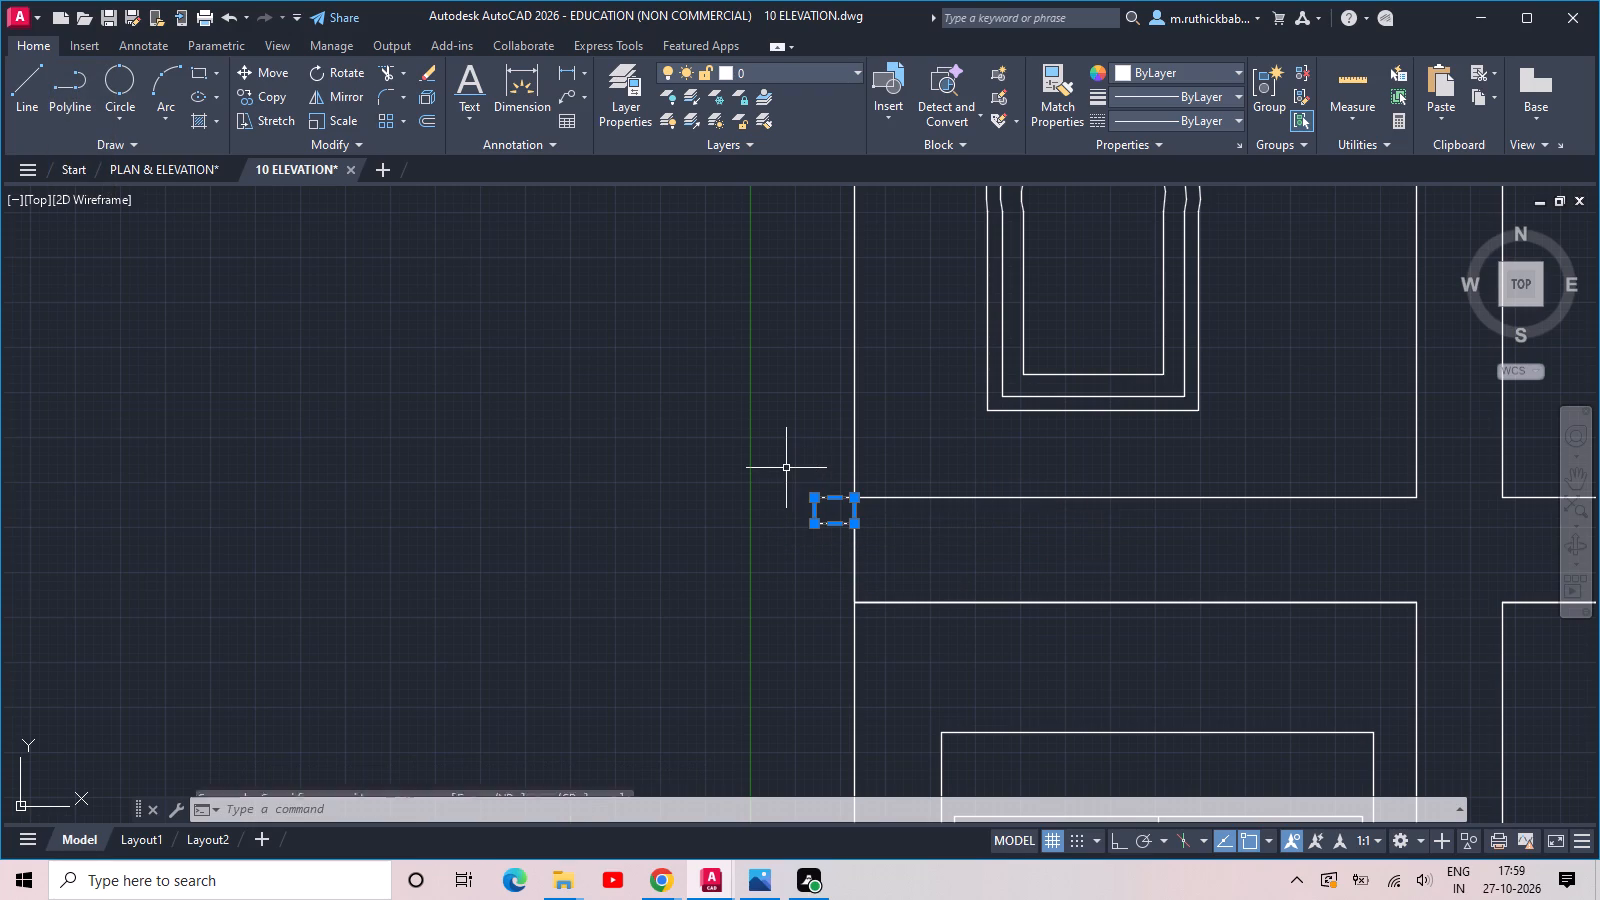
{"action": "type", "text": "CO"}
{"action": "key", "text": "space"}
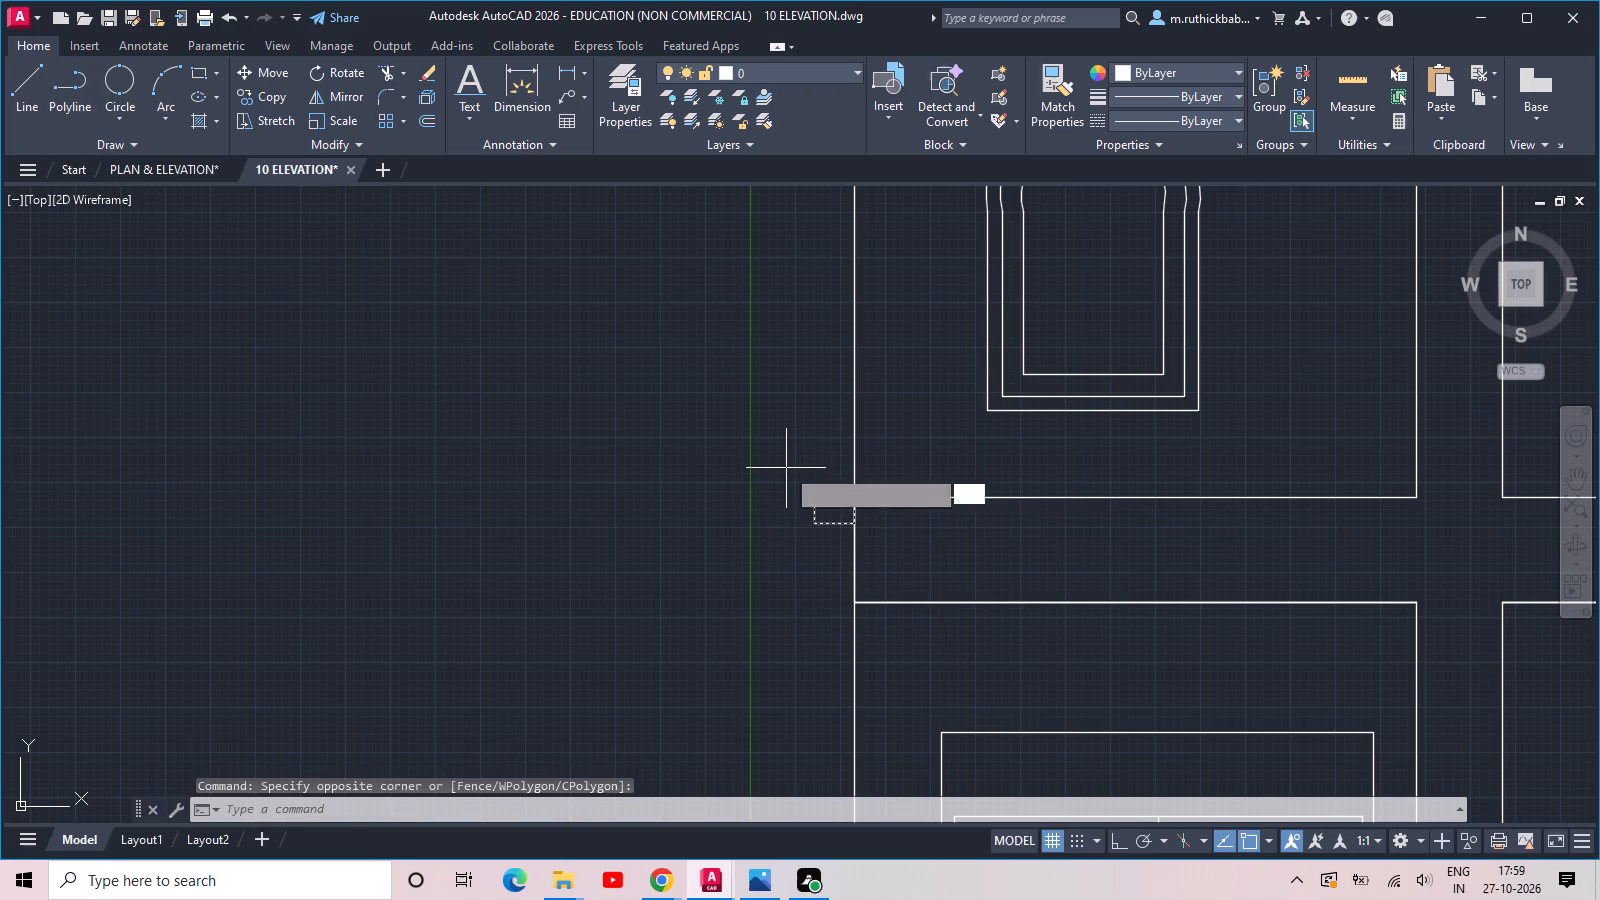
{"action": "left_click", "coordinate": [818, 497]}
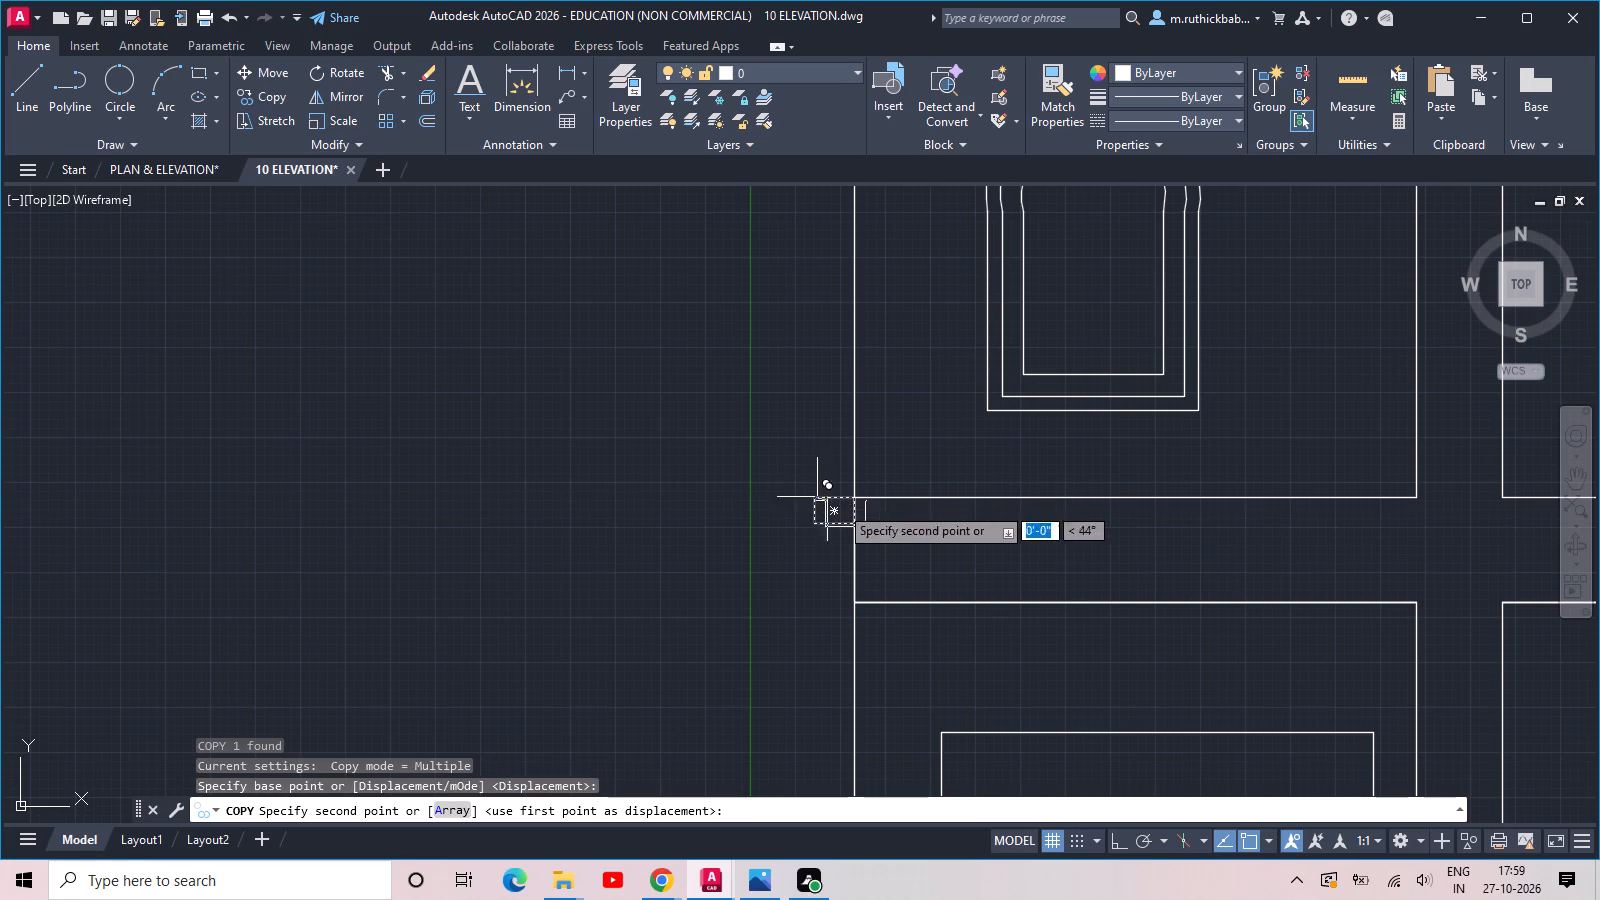
{"action": "scroll", "coordinate": [1180, 521], "scroll_direction": "down", "scroll_amount": 3}
{"action": "middle_click_drag", "start_coordinate": [1360, 533], "coordinate": [439, 483]}
{"action": "scroll", "coordinate": [896, 474], "scroll_direction": "up", "scroll_amount": 2}
{"action": "scroll", "coordinate": [749, 455], "scroll_direction": "up", "scroll_amount": 1}
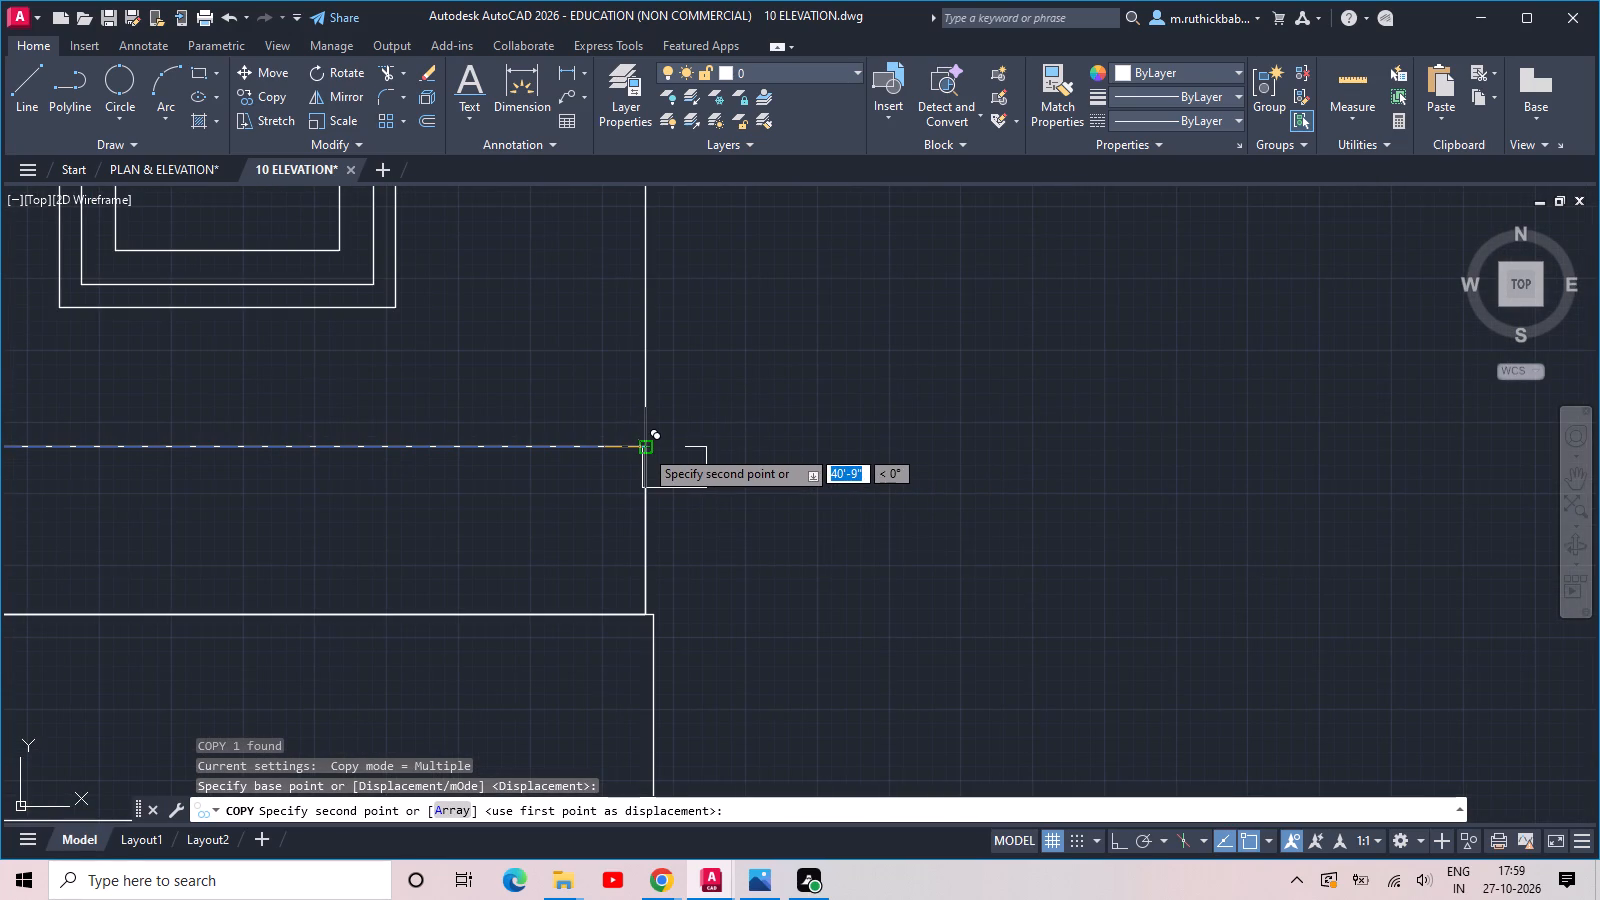
{"action": "left_click", "coordinate": [658, 447]}
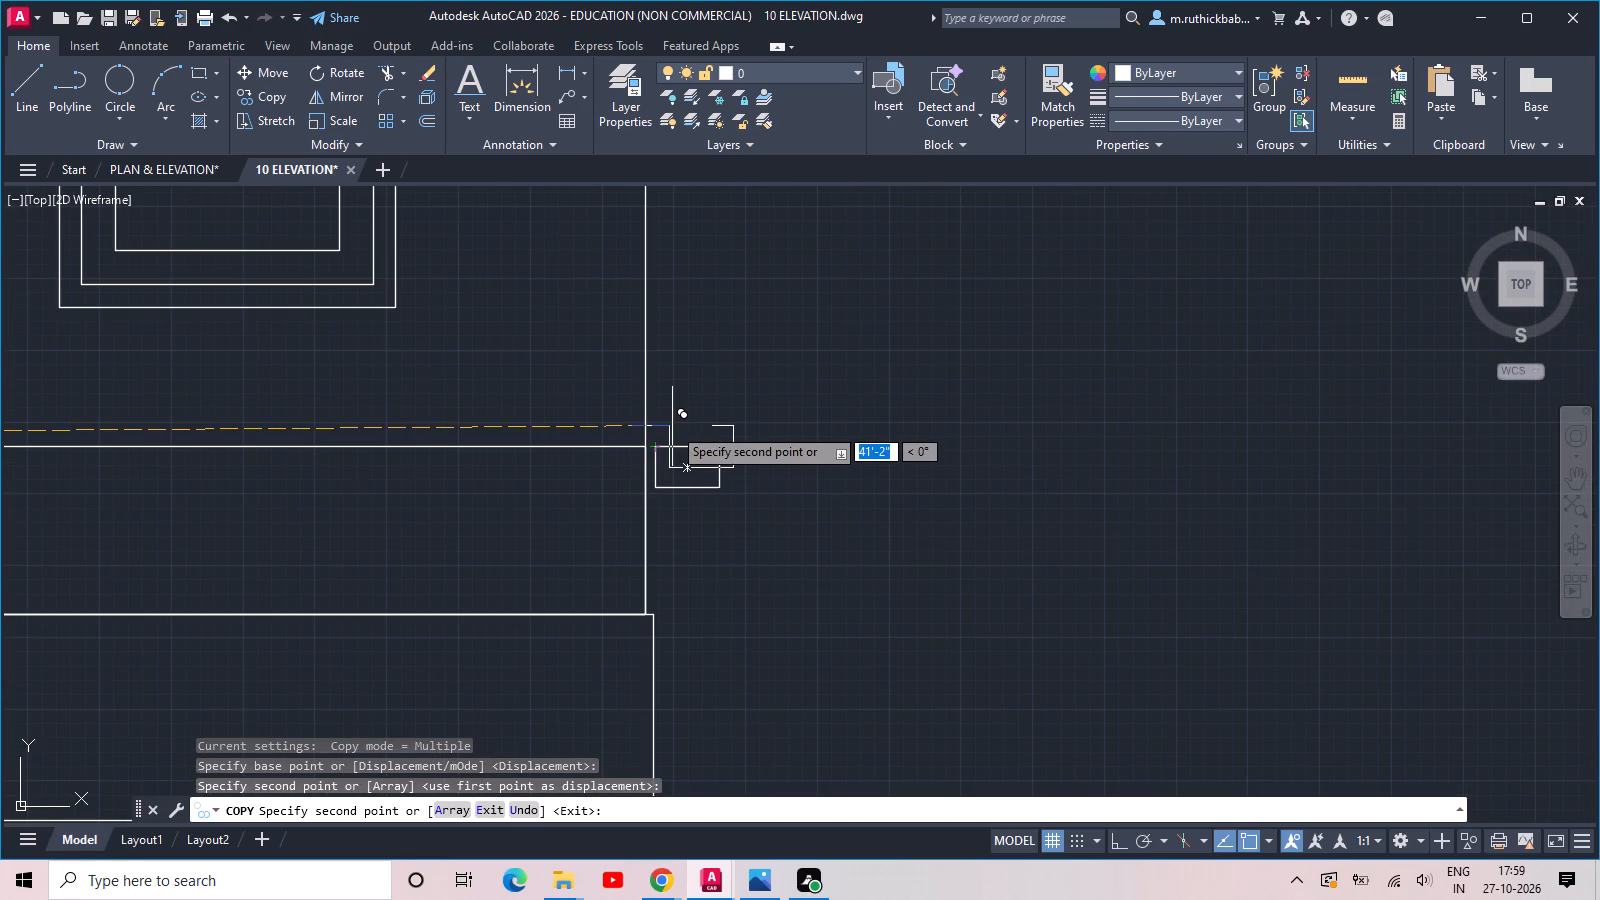
{"action": "key", "text": "Escape"}
{"action": "key", "text": "Escape"}
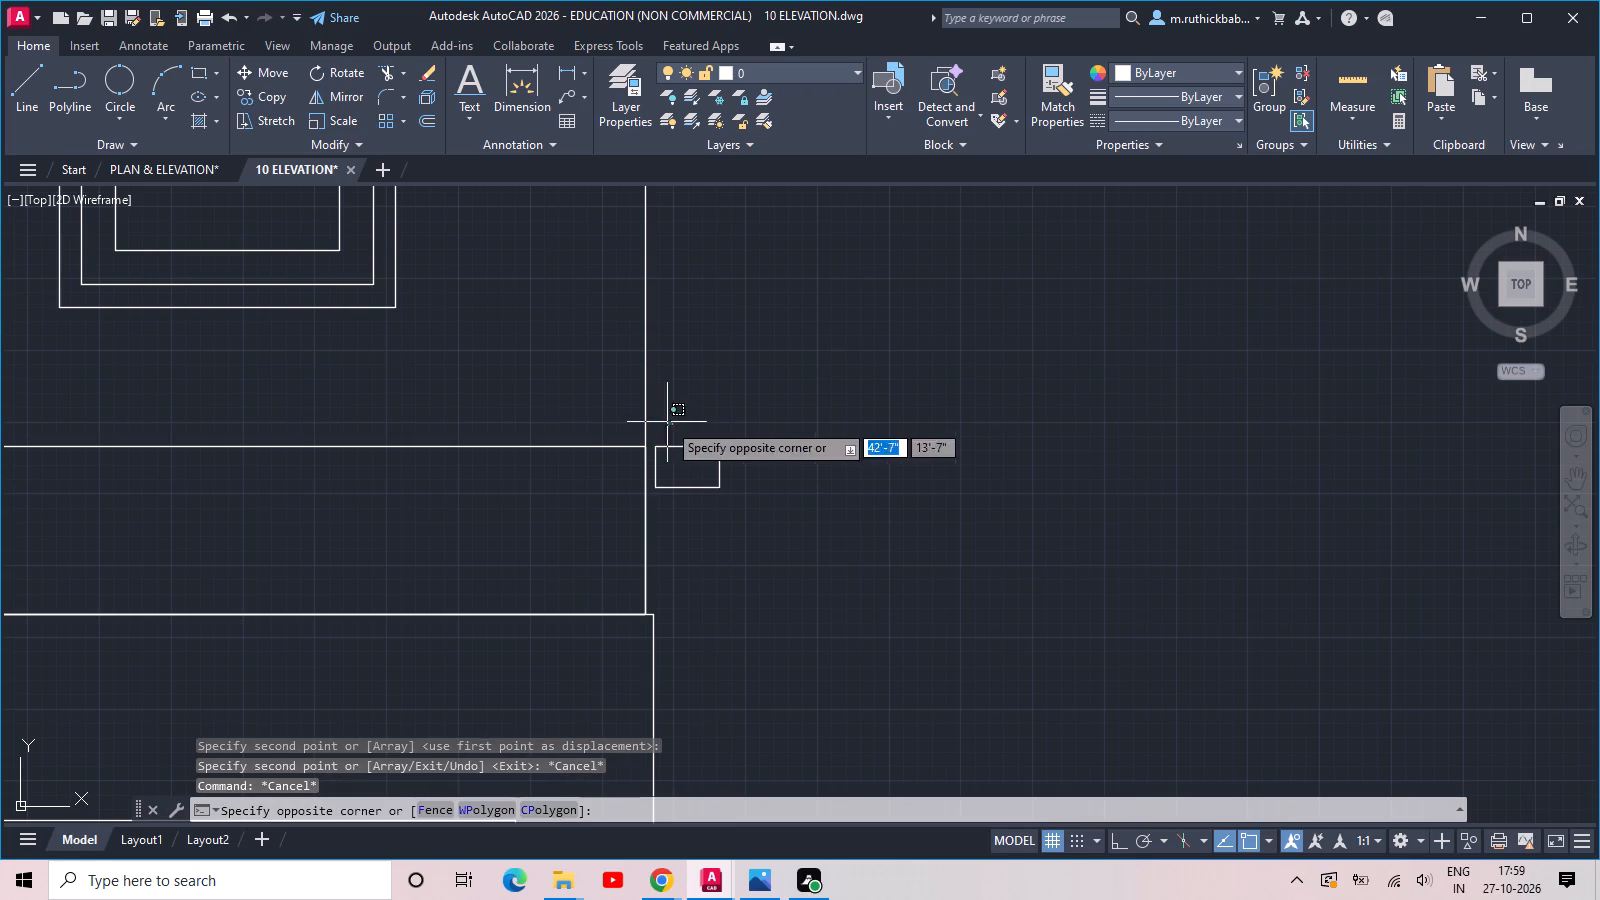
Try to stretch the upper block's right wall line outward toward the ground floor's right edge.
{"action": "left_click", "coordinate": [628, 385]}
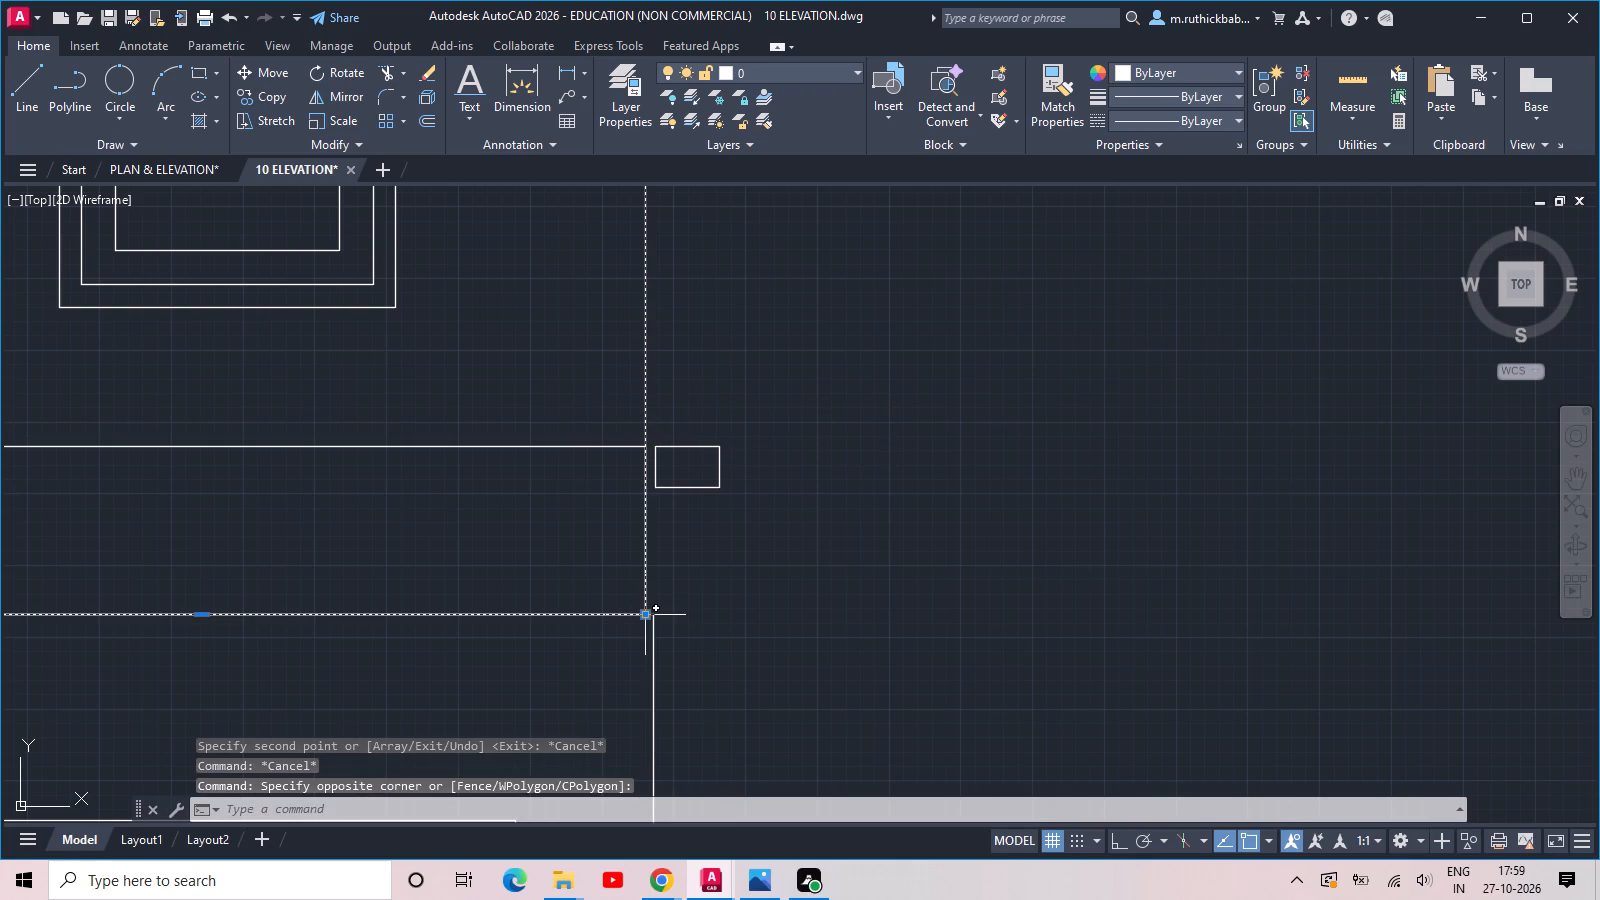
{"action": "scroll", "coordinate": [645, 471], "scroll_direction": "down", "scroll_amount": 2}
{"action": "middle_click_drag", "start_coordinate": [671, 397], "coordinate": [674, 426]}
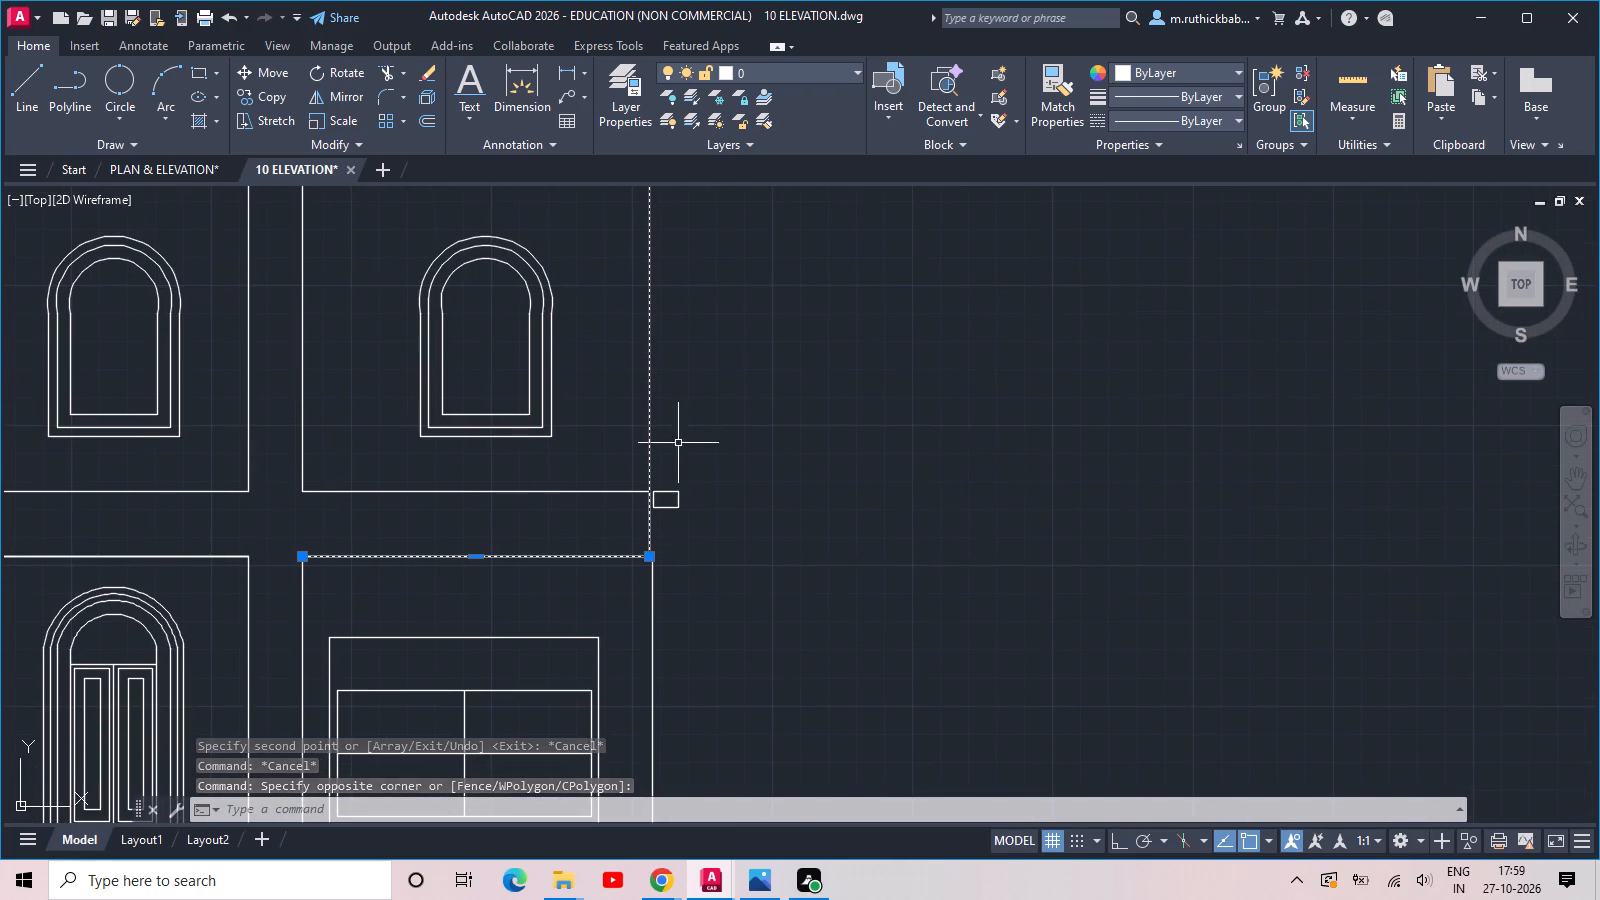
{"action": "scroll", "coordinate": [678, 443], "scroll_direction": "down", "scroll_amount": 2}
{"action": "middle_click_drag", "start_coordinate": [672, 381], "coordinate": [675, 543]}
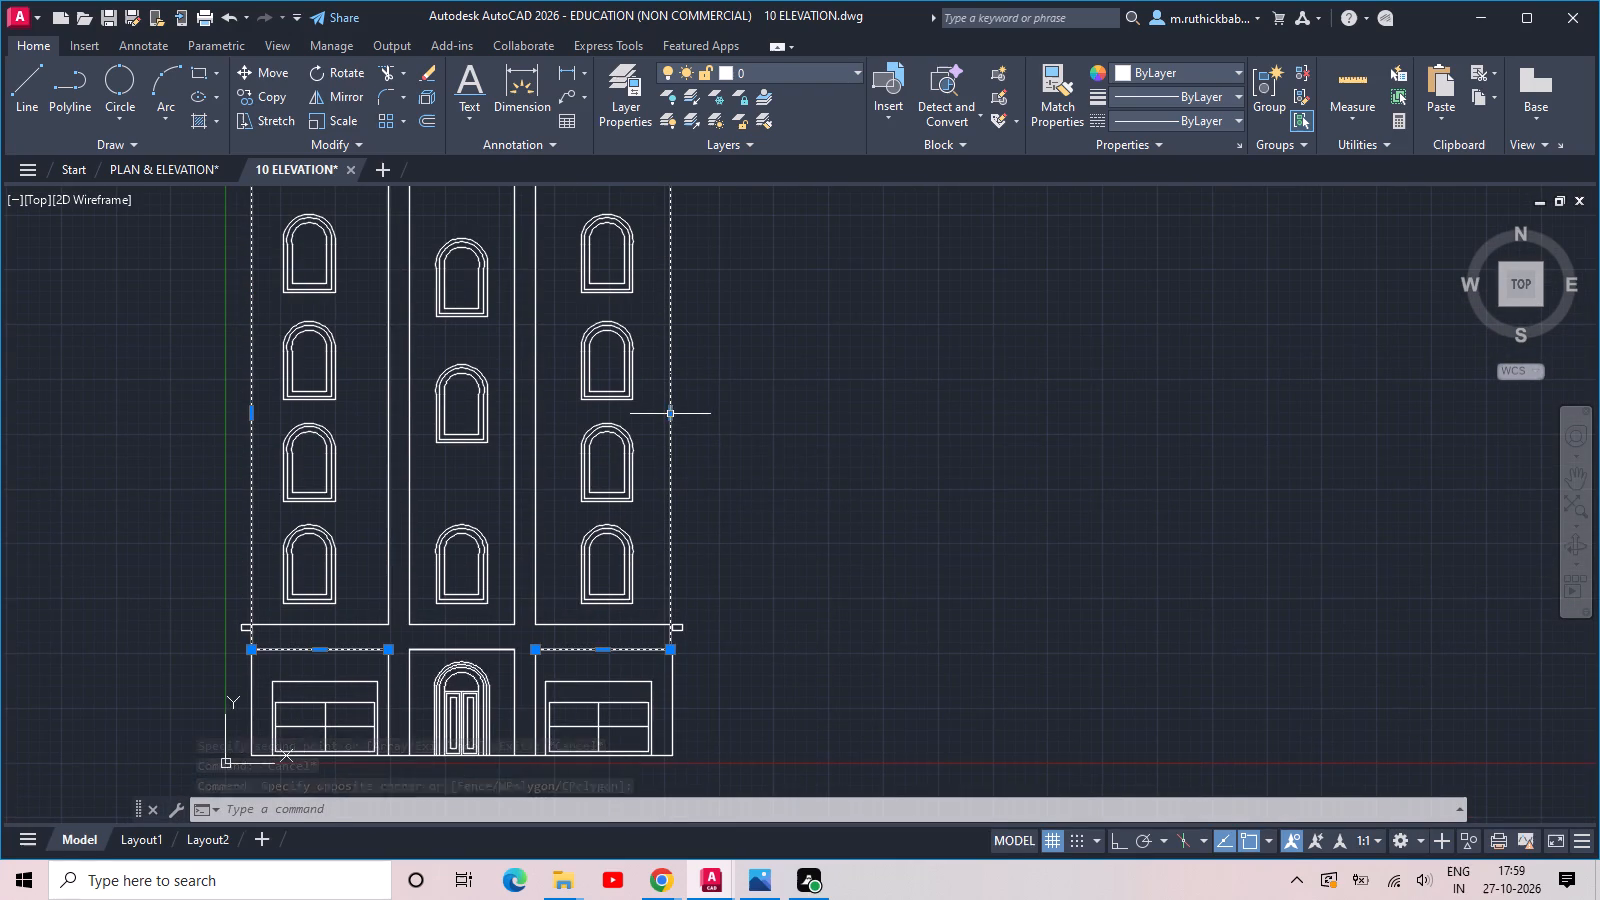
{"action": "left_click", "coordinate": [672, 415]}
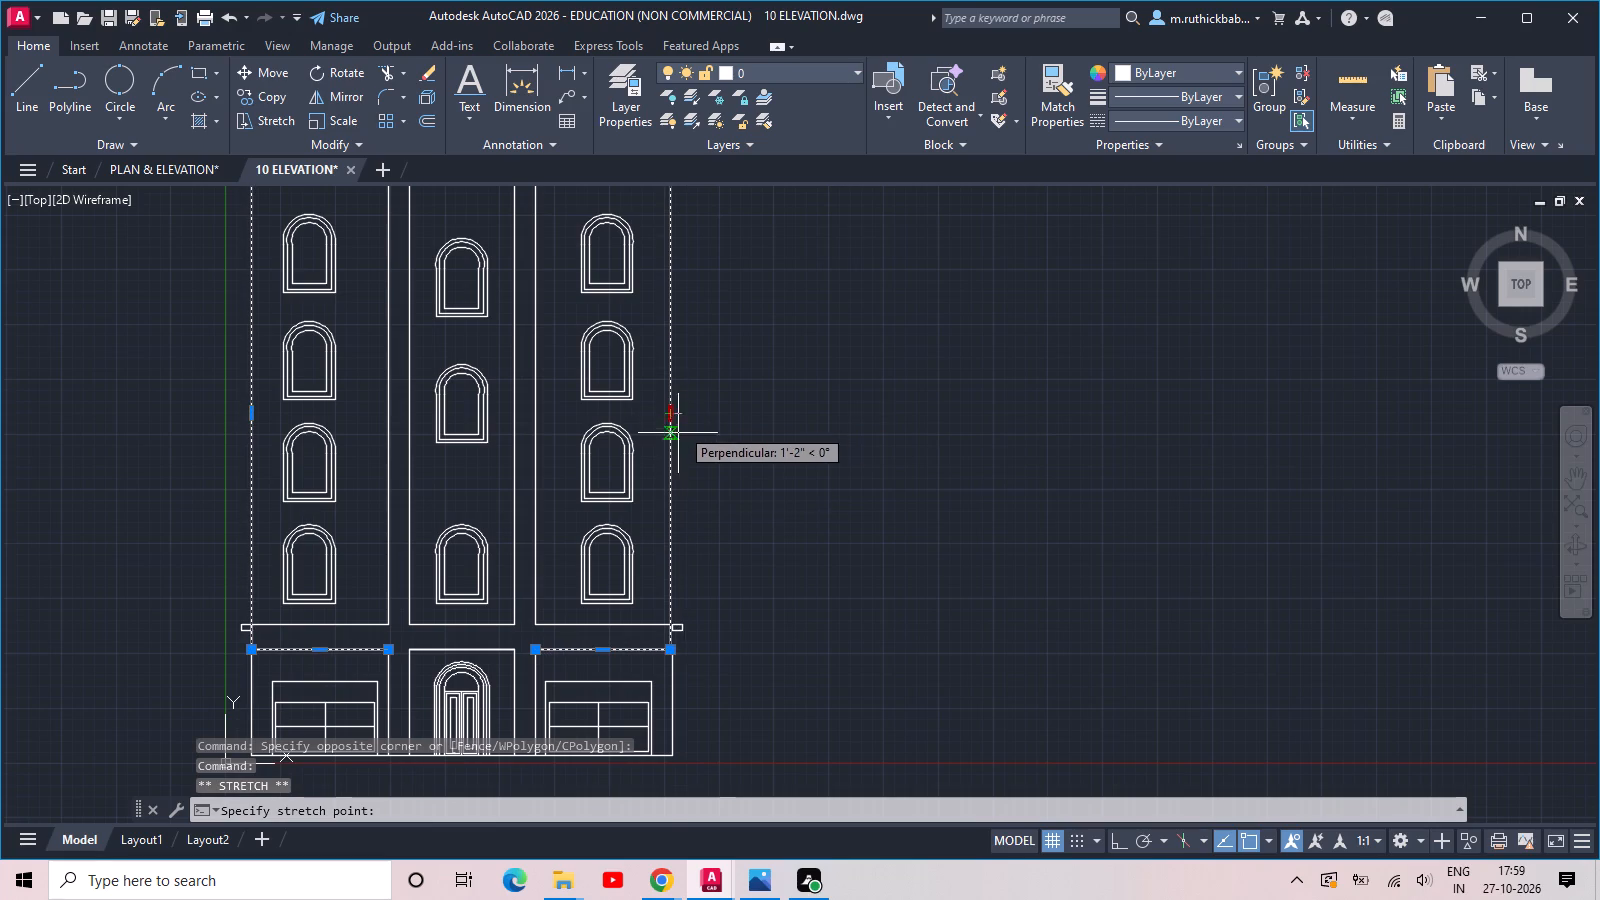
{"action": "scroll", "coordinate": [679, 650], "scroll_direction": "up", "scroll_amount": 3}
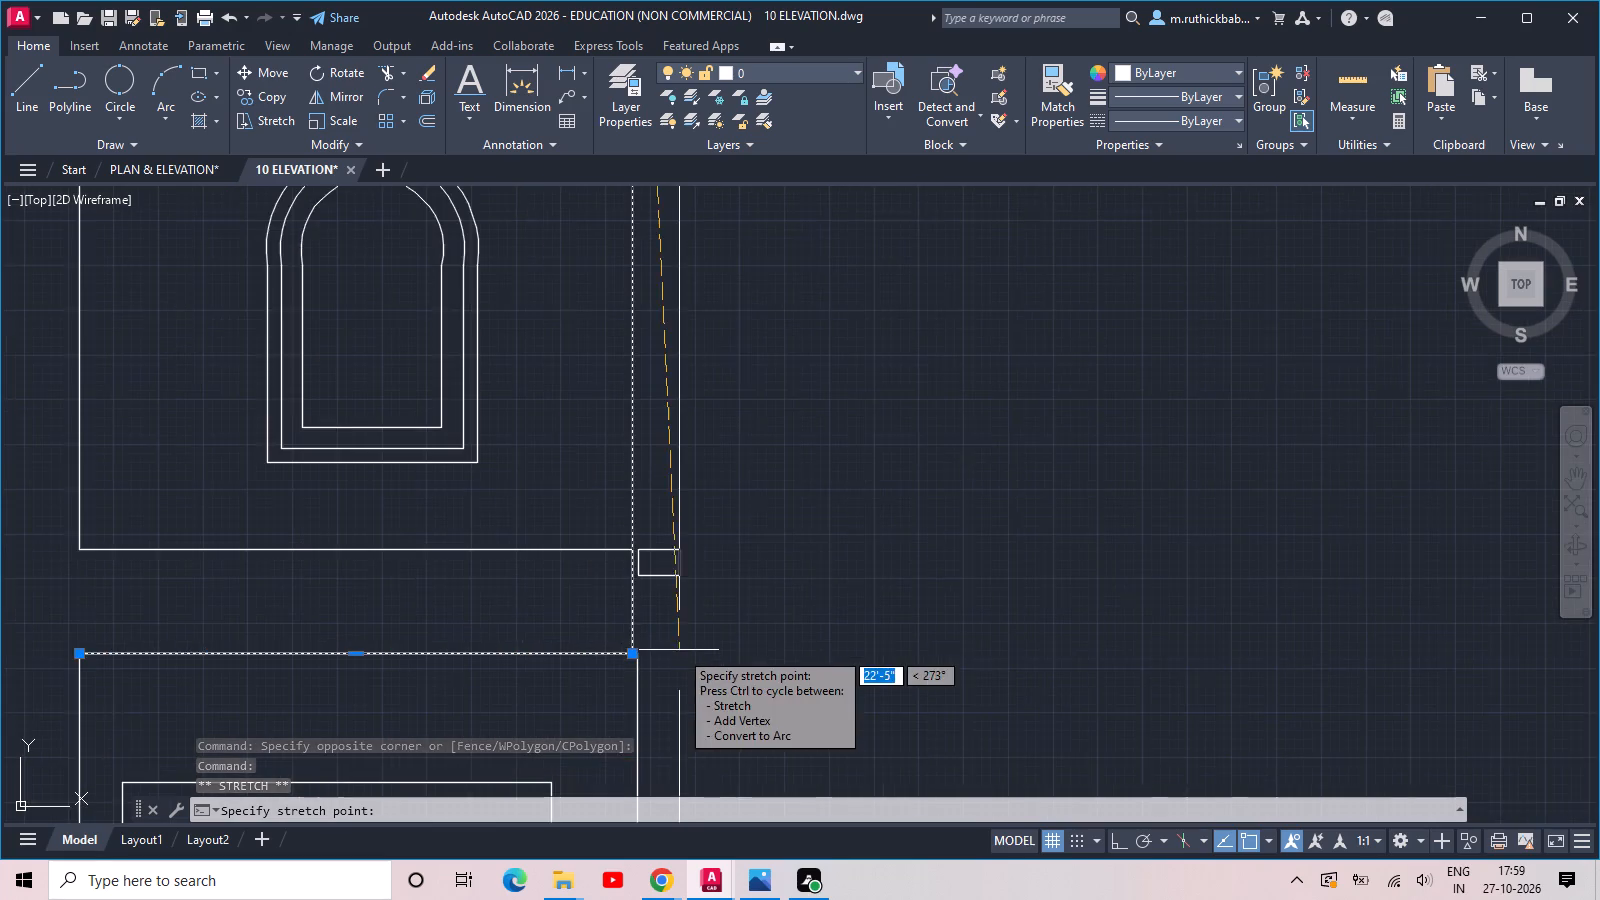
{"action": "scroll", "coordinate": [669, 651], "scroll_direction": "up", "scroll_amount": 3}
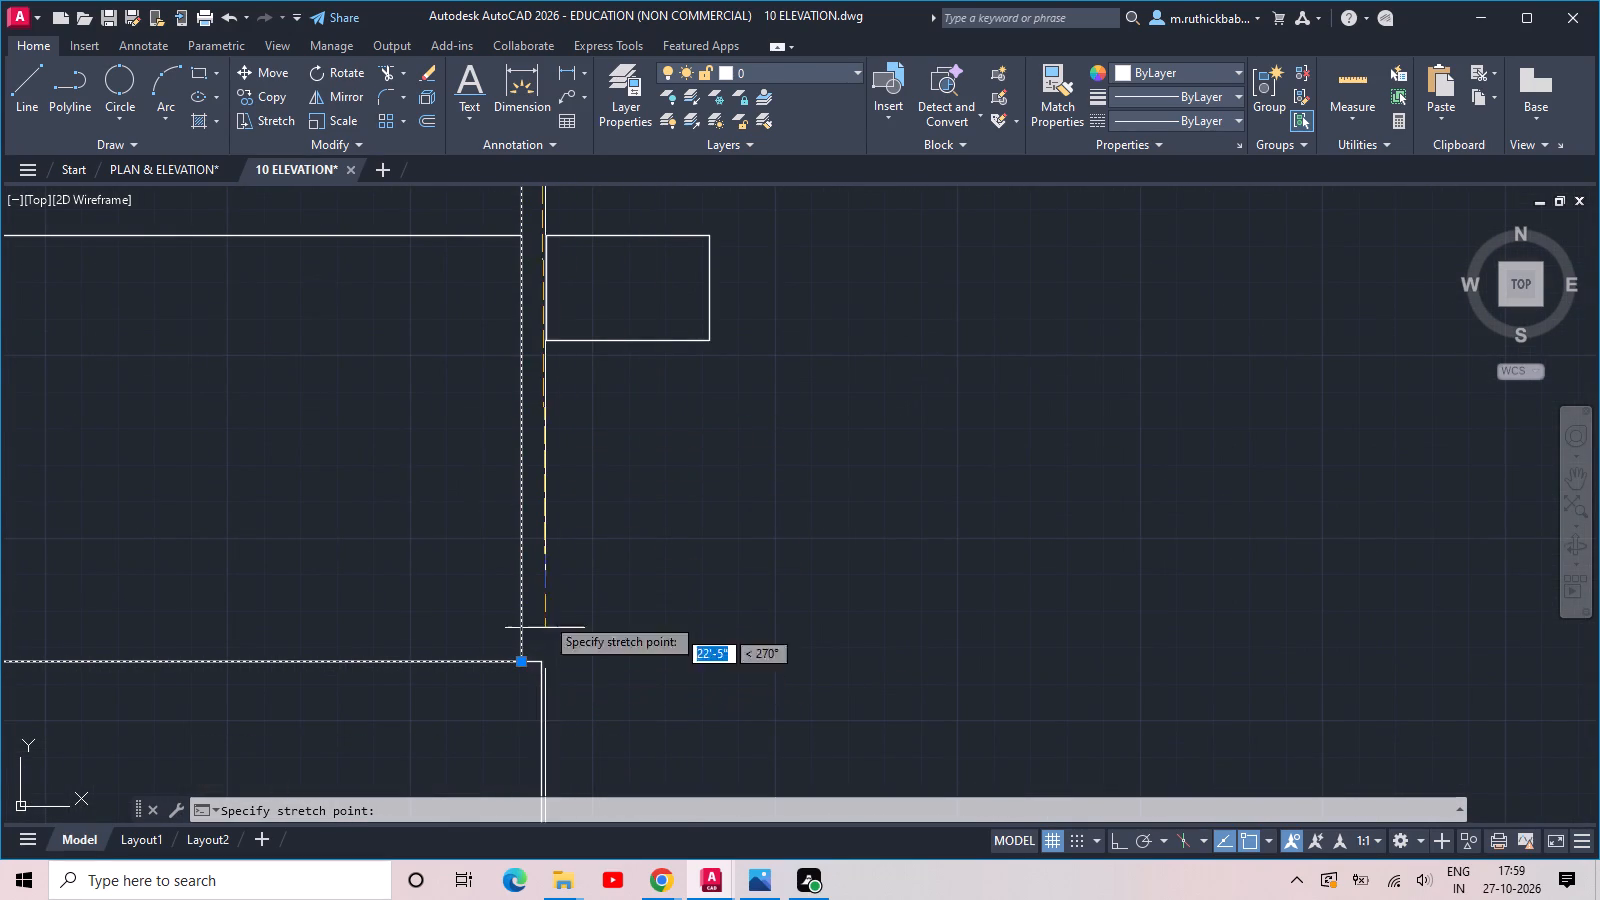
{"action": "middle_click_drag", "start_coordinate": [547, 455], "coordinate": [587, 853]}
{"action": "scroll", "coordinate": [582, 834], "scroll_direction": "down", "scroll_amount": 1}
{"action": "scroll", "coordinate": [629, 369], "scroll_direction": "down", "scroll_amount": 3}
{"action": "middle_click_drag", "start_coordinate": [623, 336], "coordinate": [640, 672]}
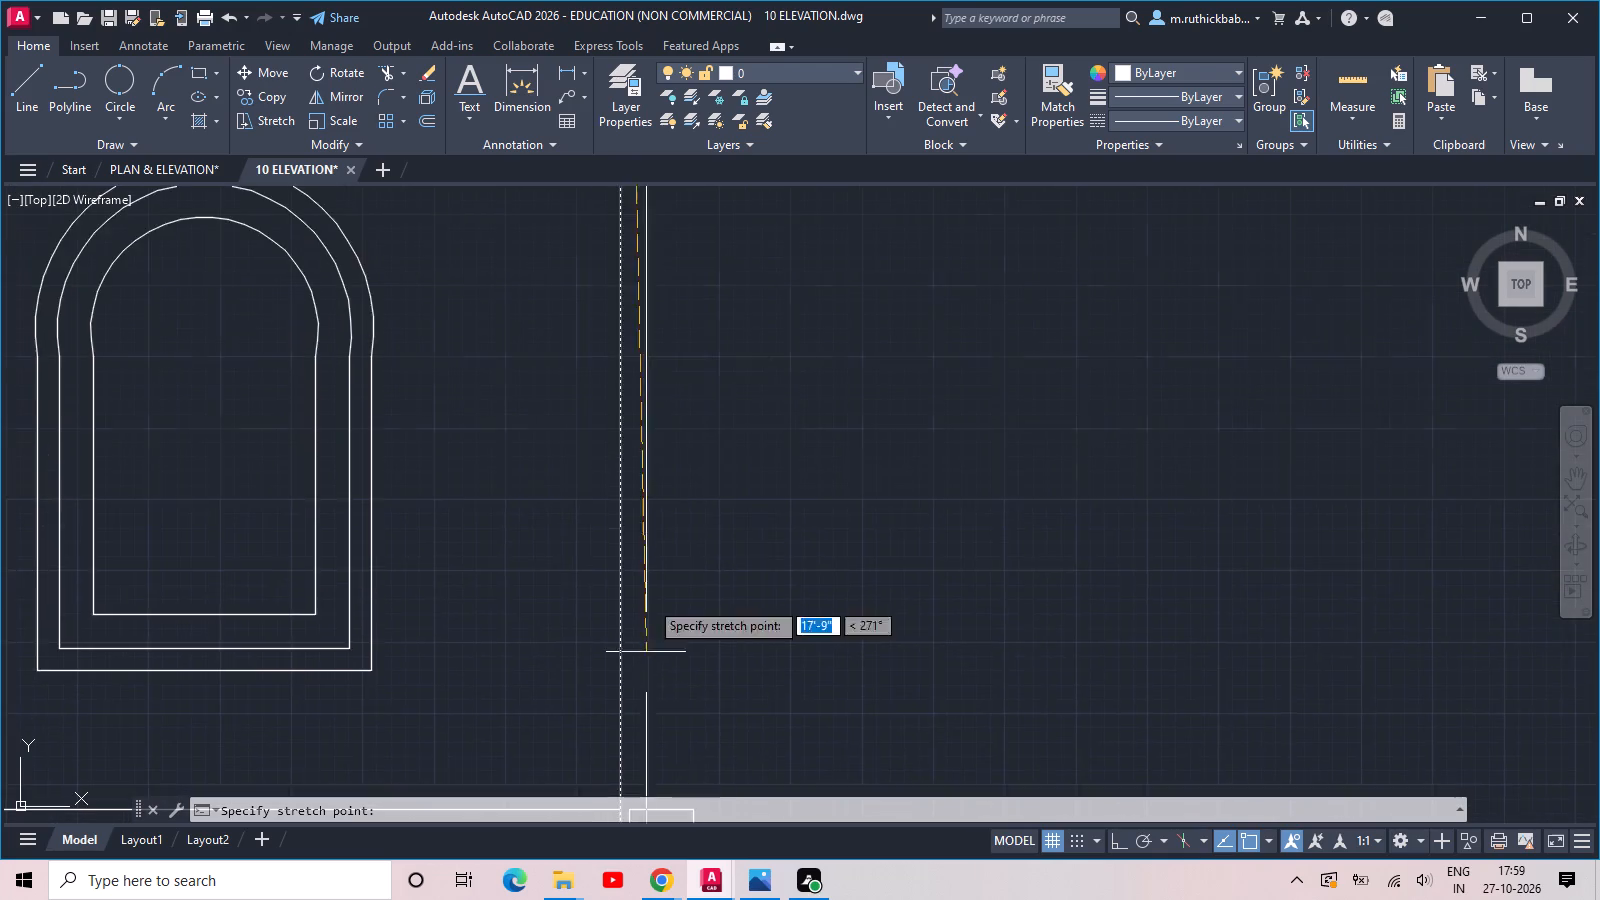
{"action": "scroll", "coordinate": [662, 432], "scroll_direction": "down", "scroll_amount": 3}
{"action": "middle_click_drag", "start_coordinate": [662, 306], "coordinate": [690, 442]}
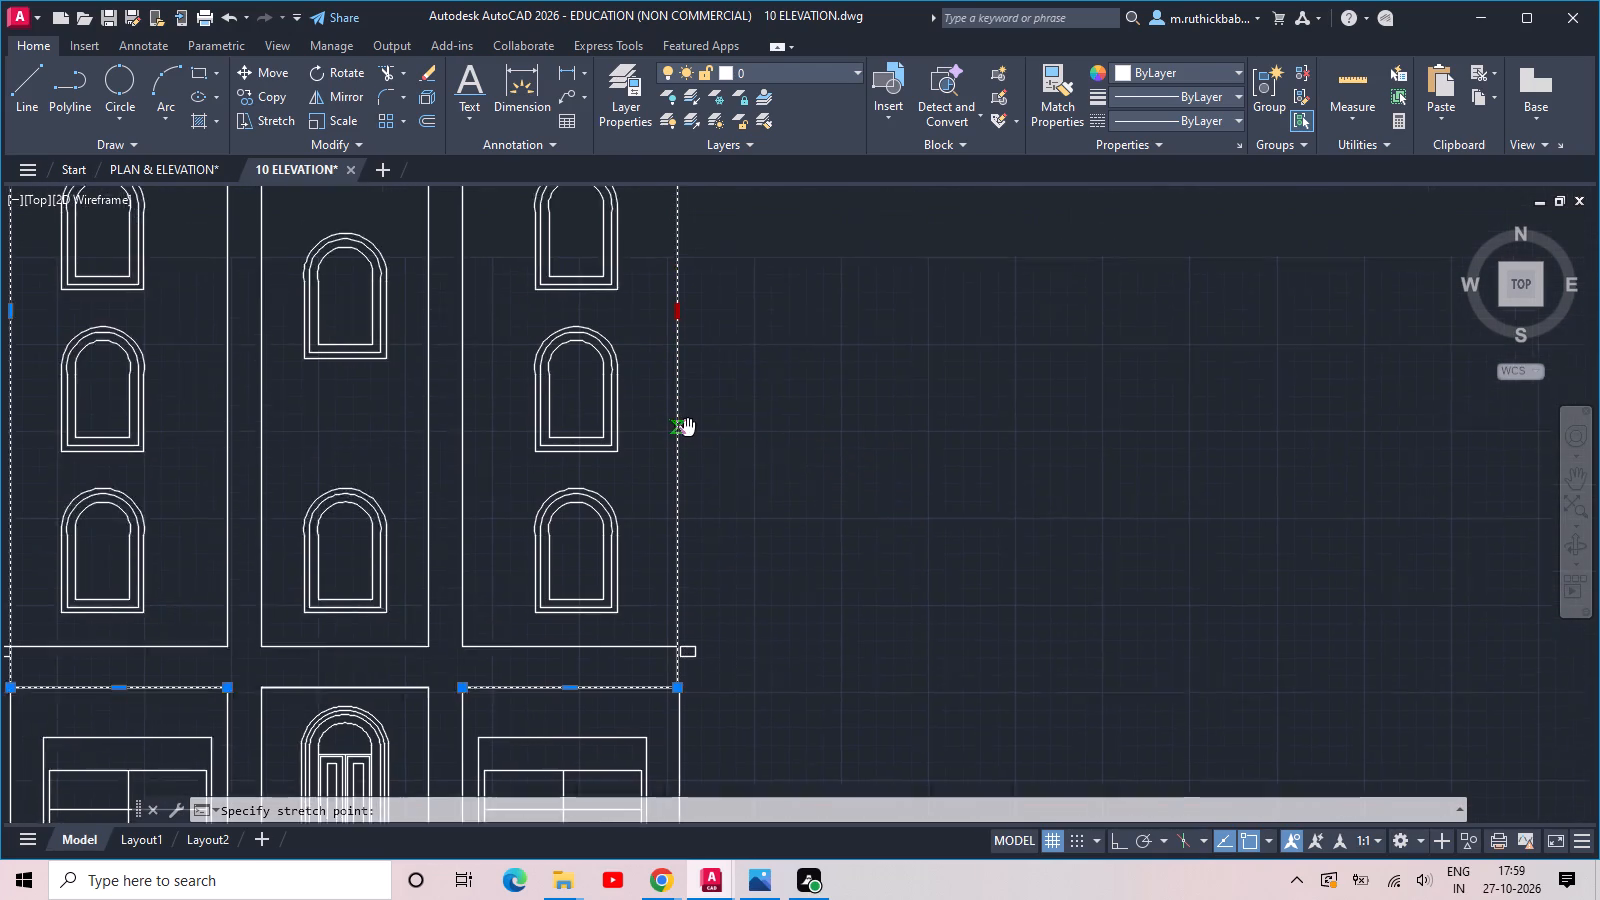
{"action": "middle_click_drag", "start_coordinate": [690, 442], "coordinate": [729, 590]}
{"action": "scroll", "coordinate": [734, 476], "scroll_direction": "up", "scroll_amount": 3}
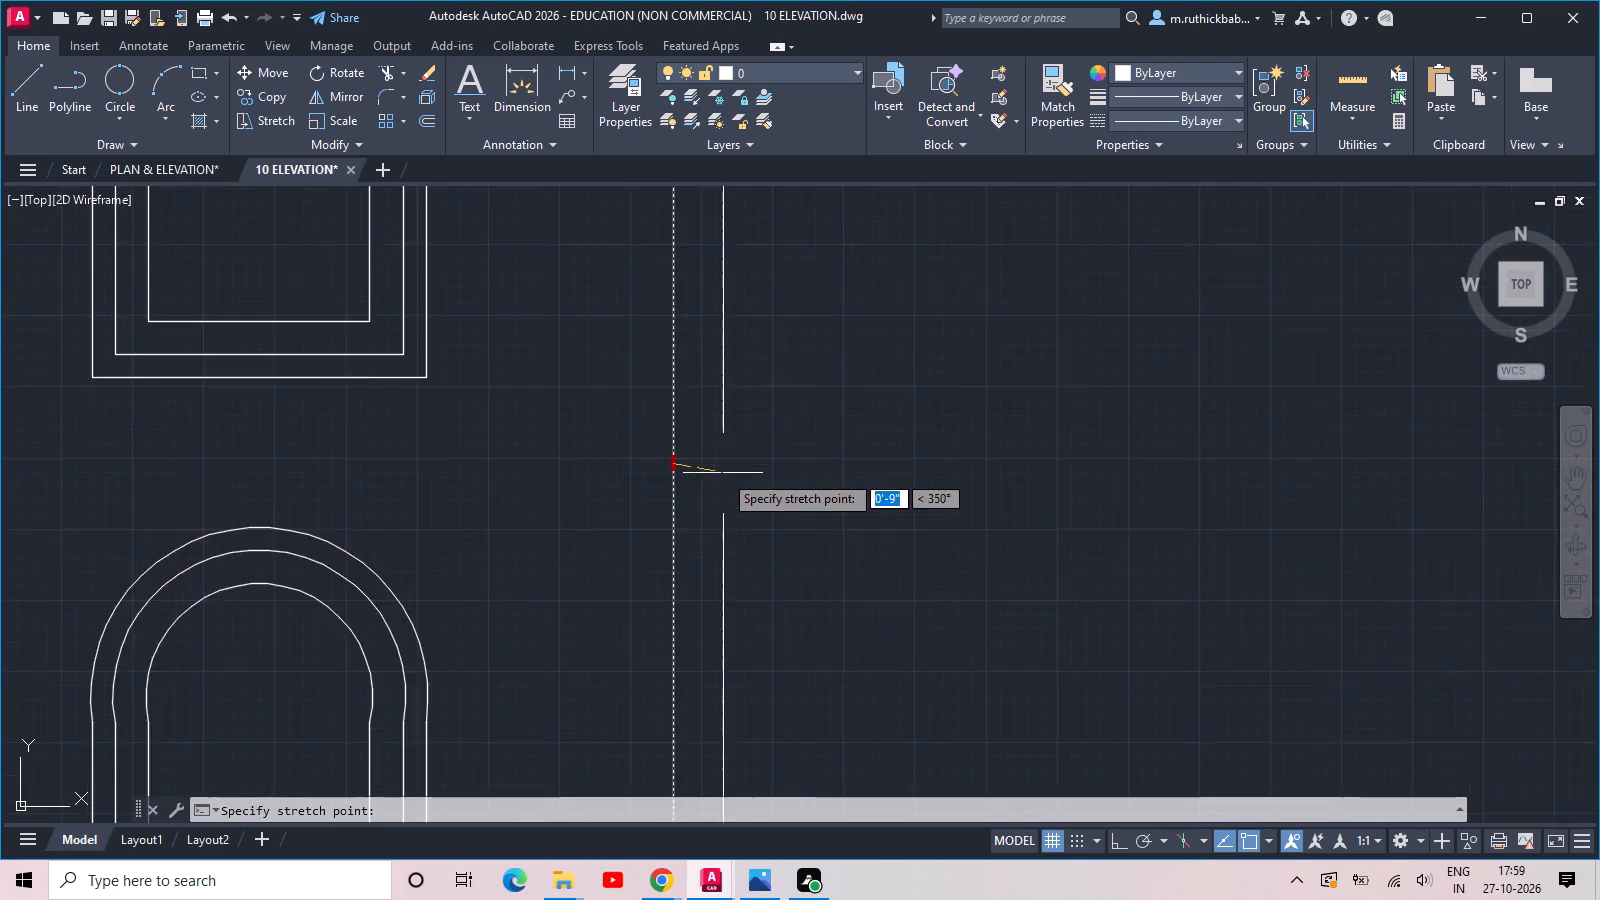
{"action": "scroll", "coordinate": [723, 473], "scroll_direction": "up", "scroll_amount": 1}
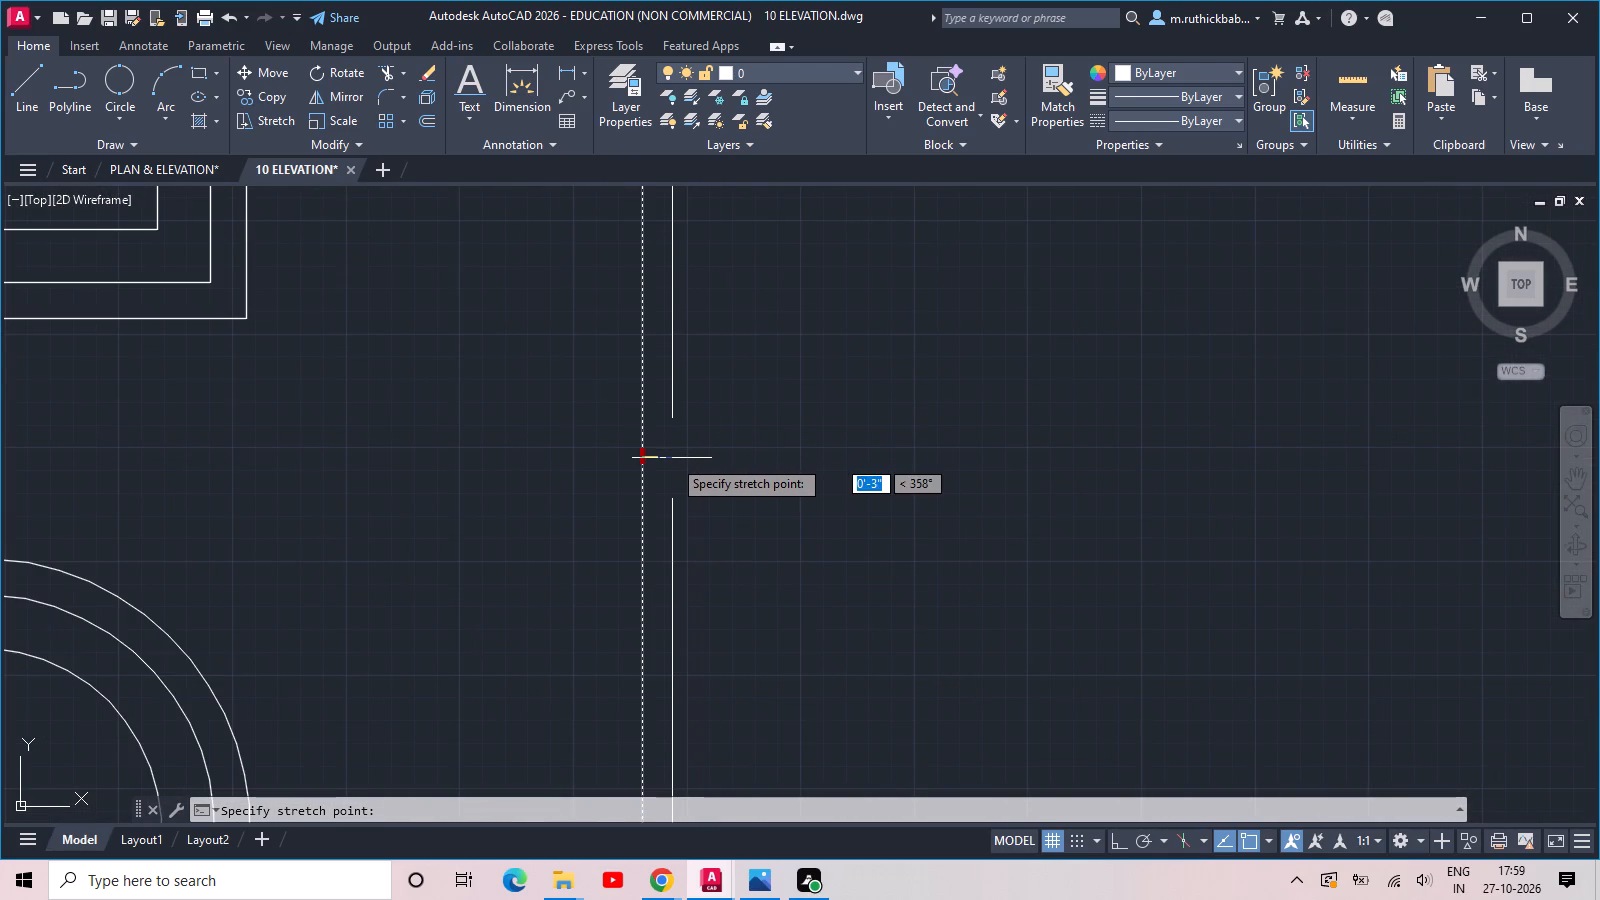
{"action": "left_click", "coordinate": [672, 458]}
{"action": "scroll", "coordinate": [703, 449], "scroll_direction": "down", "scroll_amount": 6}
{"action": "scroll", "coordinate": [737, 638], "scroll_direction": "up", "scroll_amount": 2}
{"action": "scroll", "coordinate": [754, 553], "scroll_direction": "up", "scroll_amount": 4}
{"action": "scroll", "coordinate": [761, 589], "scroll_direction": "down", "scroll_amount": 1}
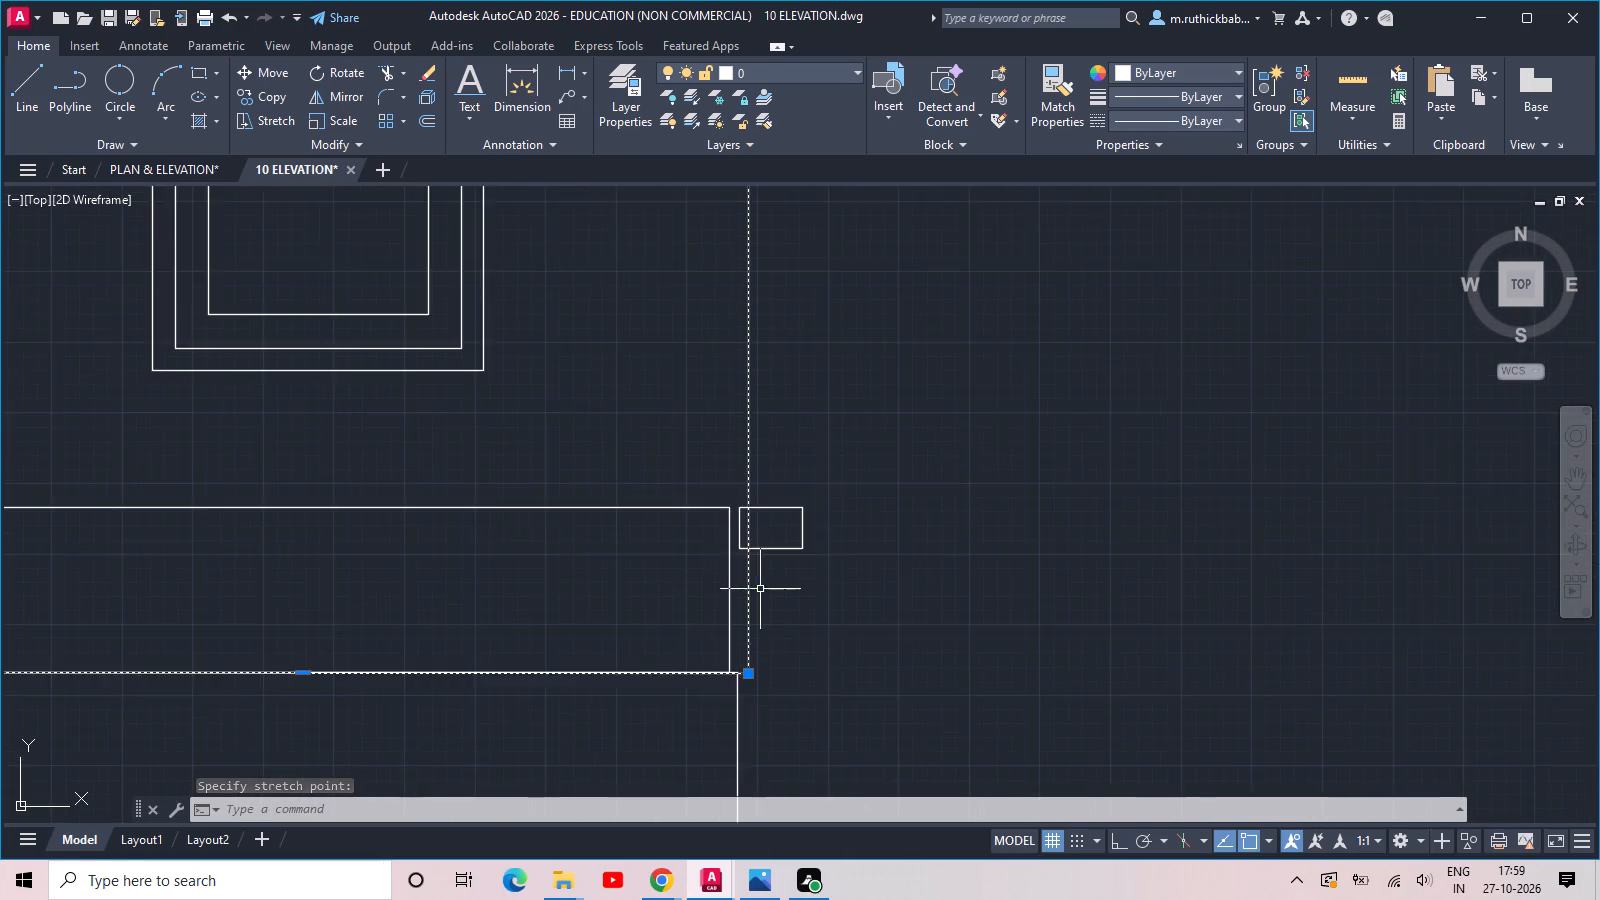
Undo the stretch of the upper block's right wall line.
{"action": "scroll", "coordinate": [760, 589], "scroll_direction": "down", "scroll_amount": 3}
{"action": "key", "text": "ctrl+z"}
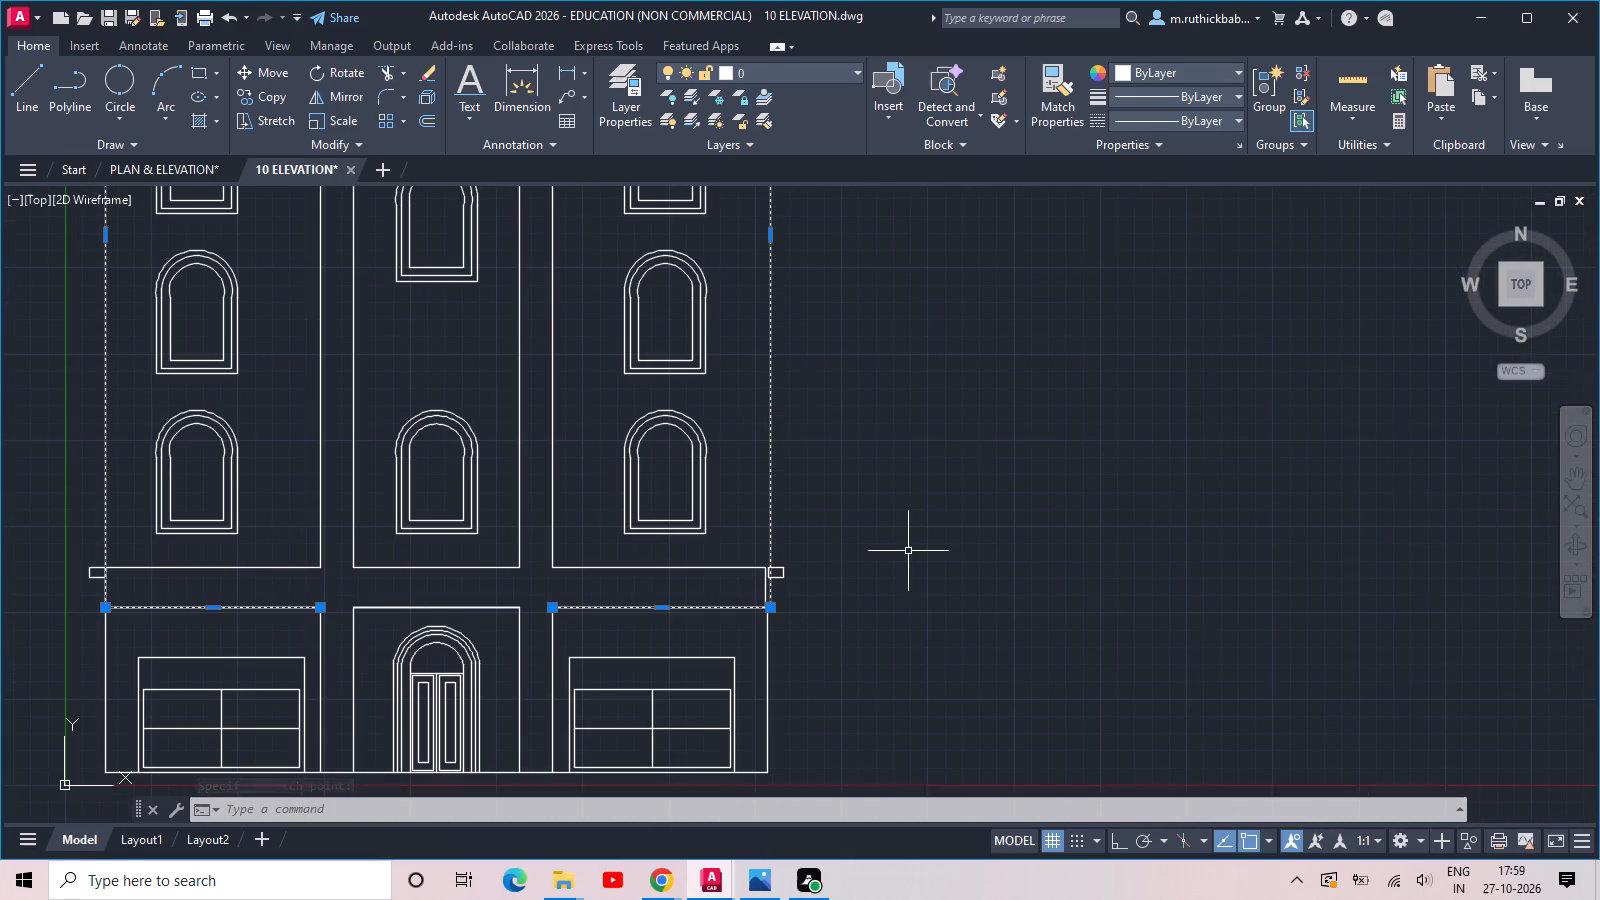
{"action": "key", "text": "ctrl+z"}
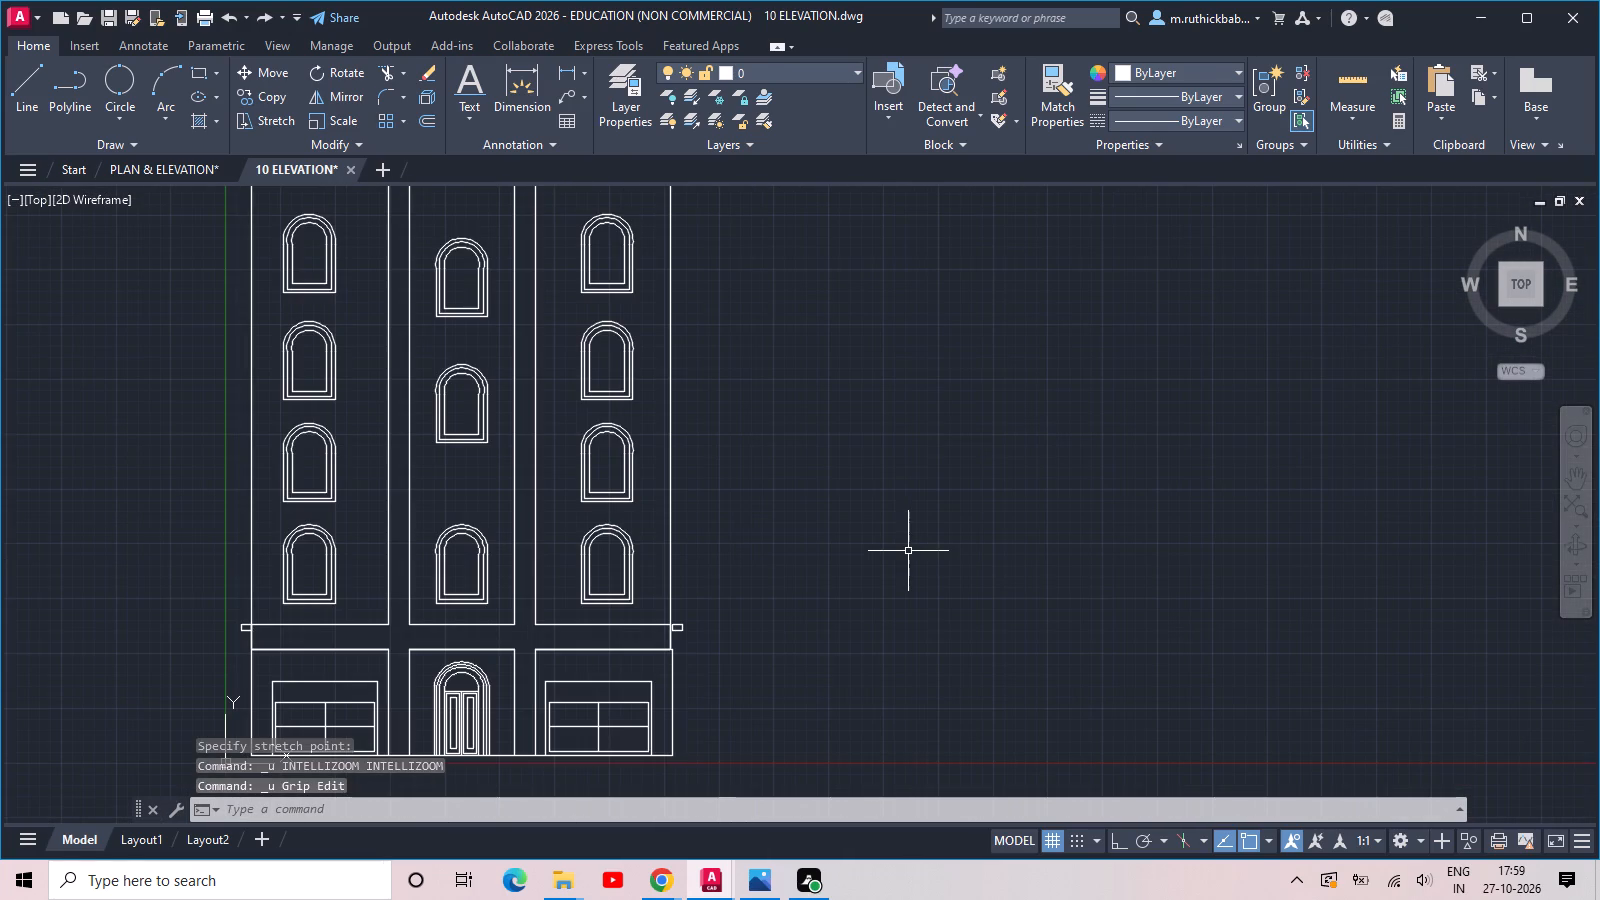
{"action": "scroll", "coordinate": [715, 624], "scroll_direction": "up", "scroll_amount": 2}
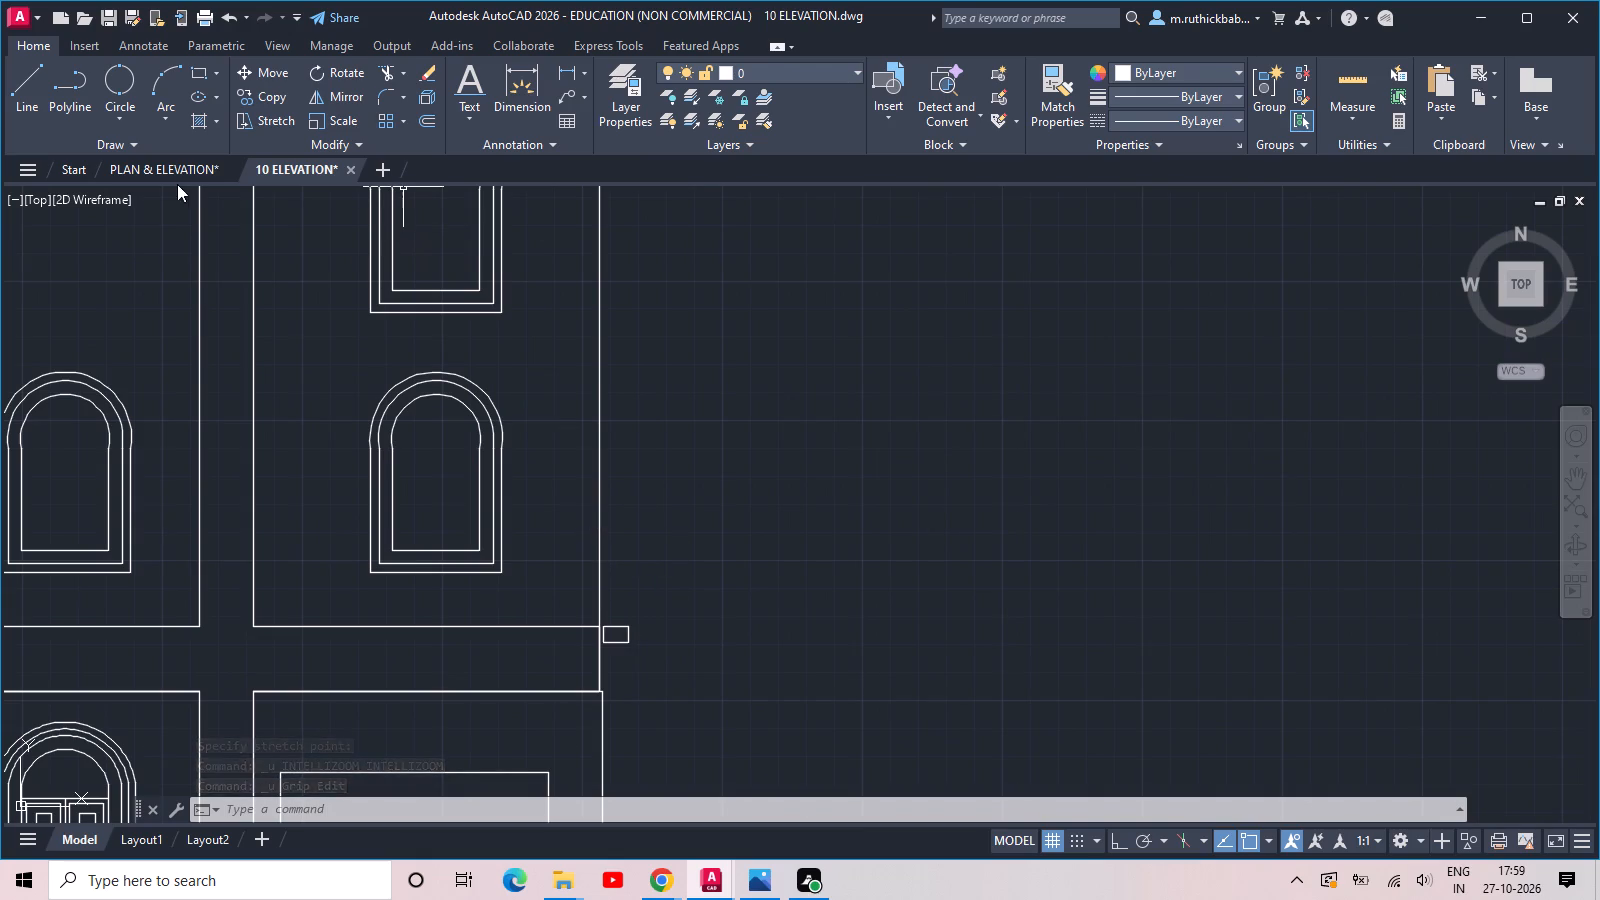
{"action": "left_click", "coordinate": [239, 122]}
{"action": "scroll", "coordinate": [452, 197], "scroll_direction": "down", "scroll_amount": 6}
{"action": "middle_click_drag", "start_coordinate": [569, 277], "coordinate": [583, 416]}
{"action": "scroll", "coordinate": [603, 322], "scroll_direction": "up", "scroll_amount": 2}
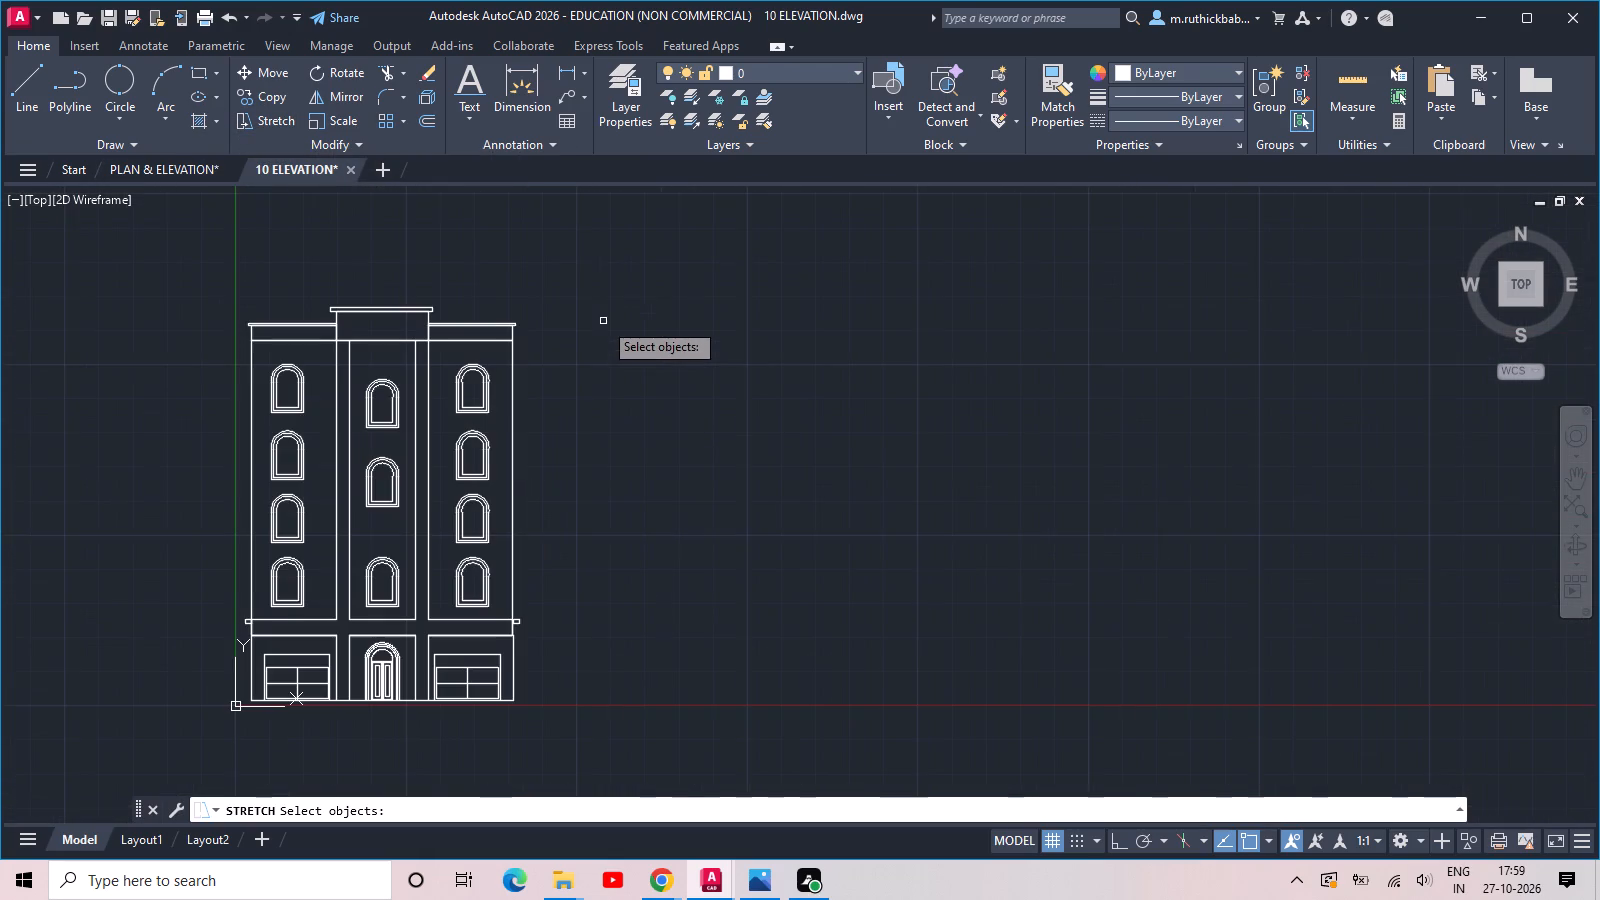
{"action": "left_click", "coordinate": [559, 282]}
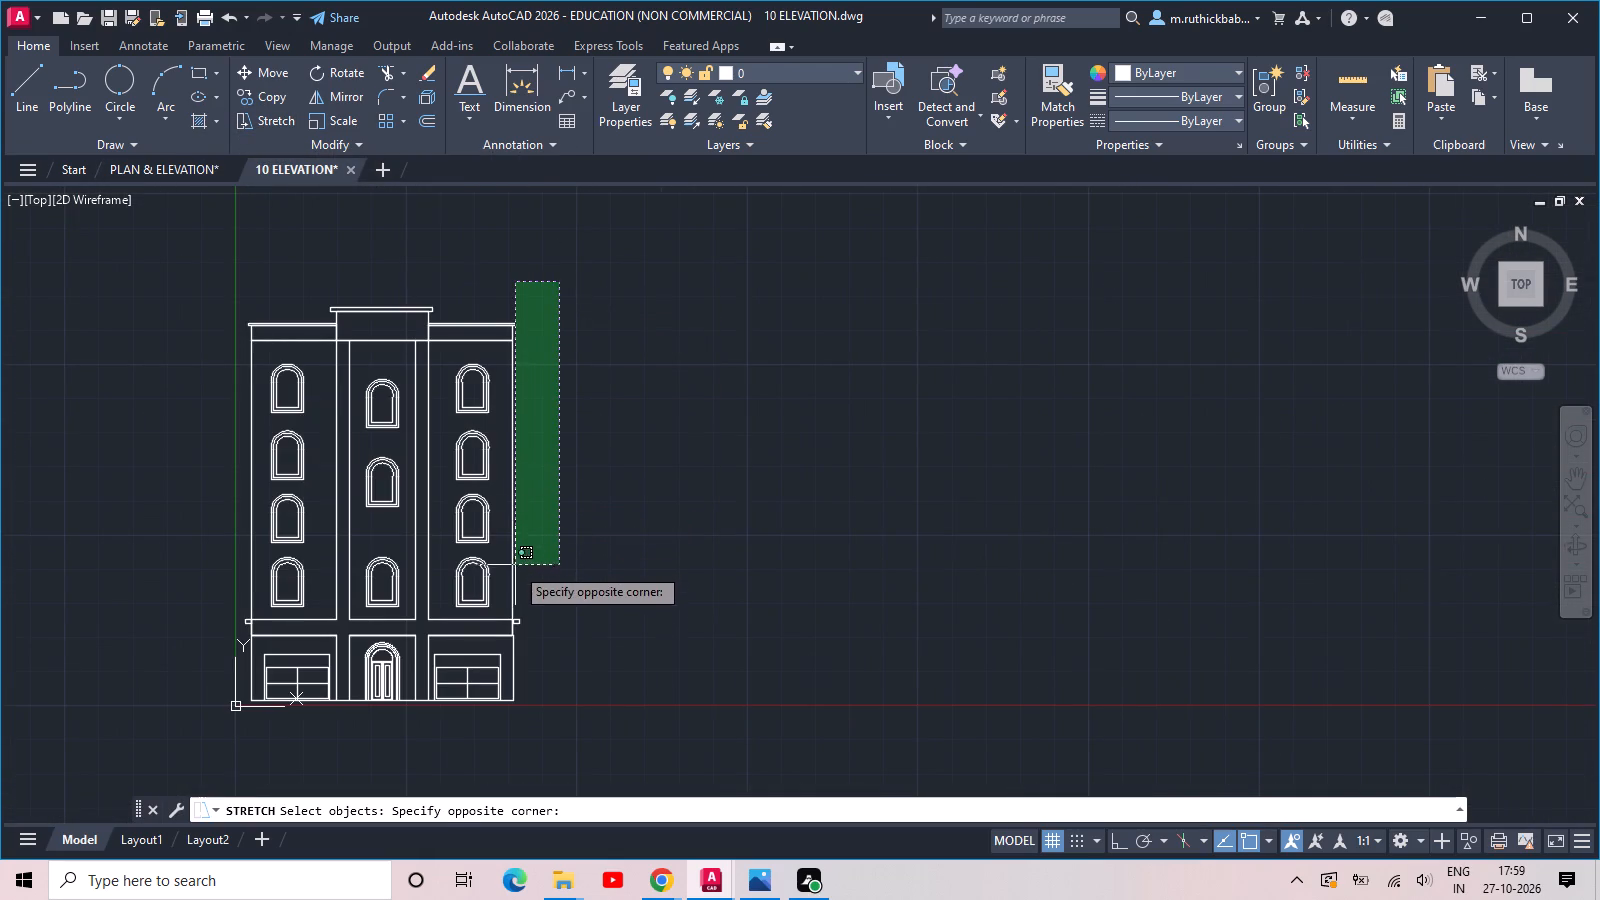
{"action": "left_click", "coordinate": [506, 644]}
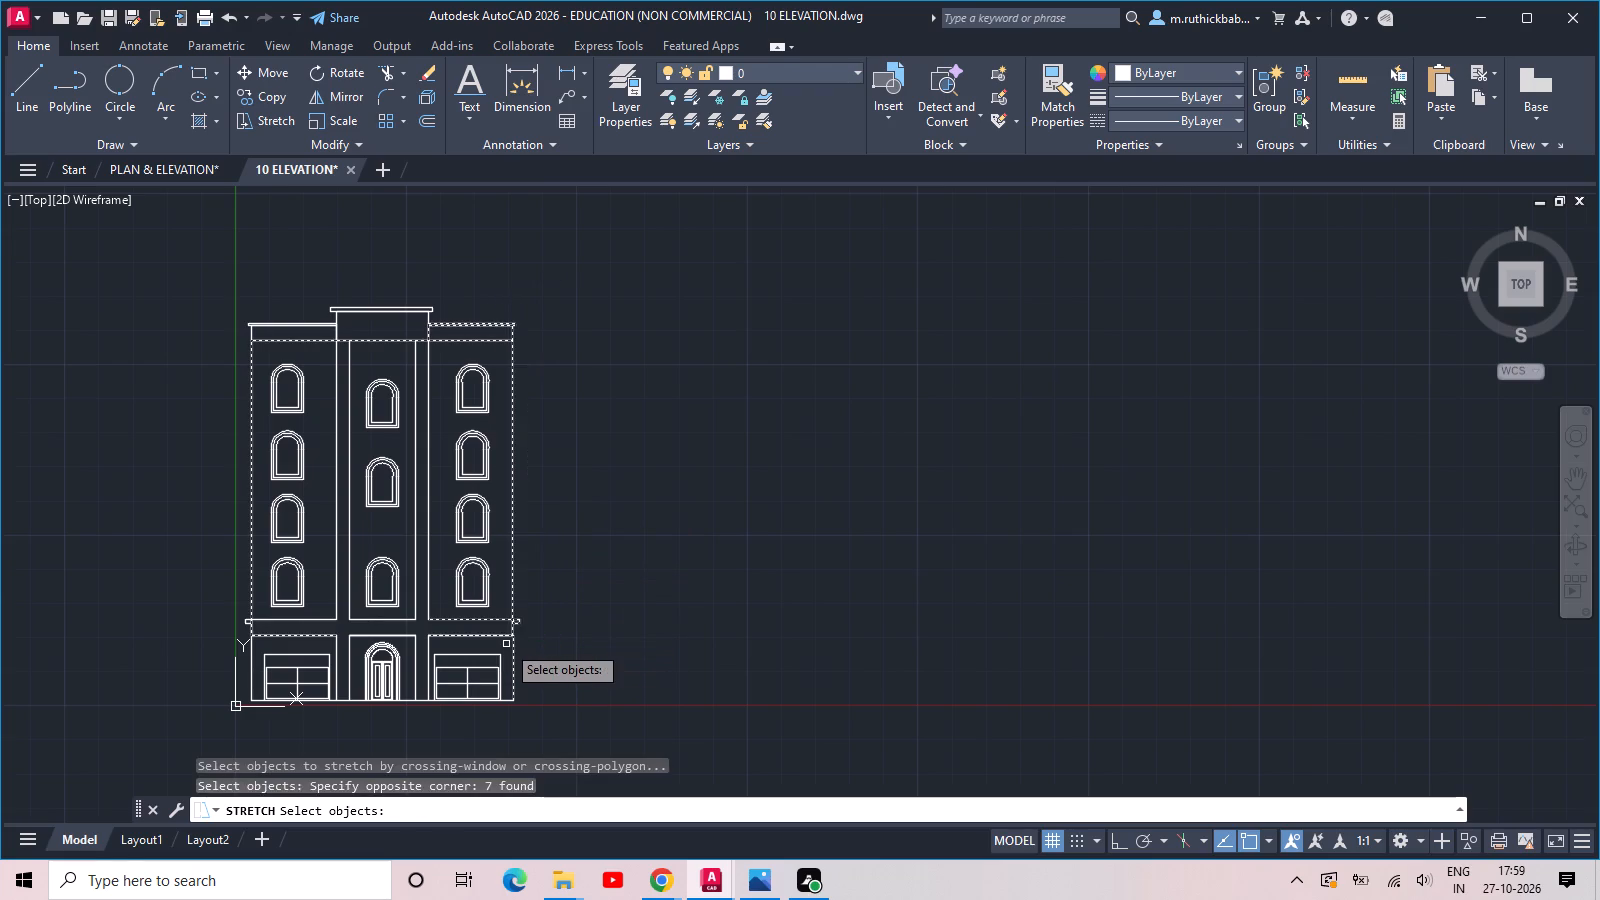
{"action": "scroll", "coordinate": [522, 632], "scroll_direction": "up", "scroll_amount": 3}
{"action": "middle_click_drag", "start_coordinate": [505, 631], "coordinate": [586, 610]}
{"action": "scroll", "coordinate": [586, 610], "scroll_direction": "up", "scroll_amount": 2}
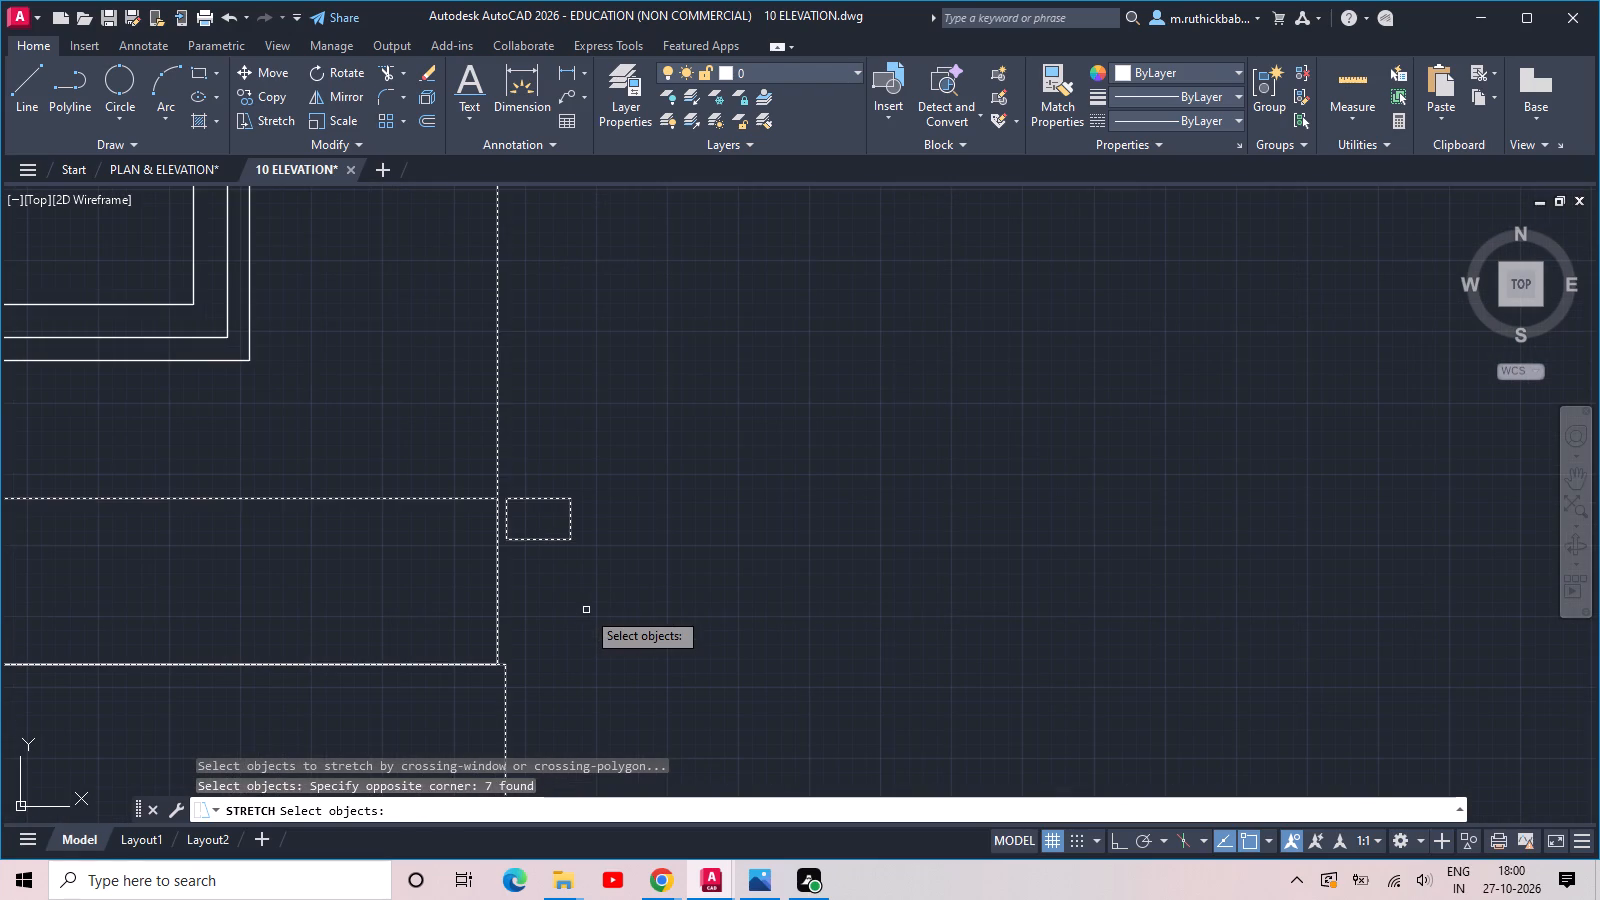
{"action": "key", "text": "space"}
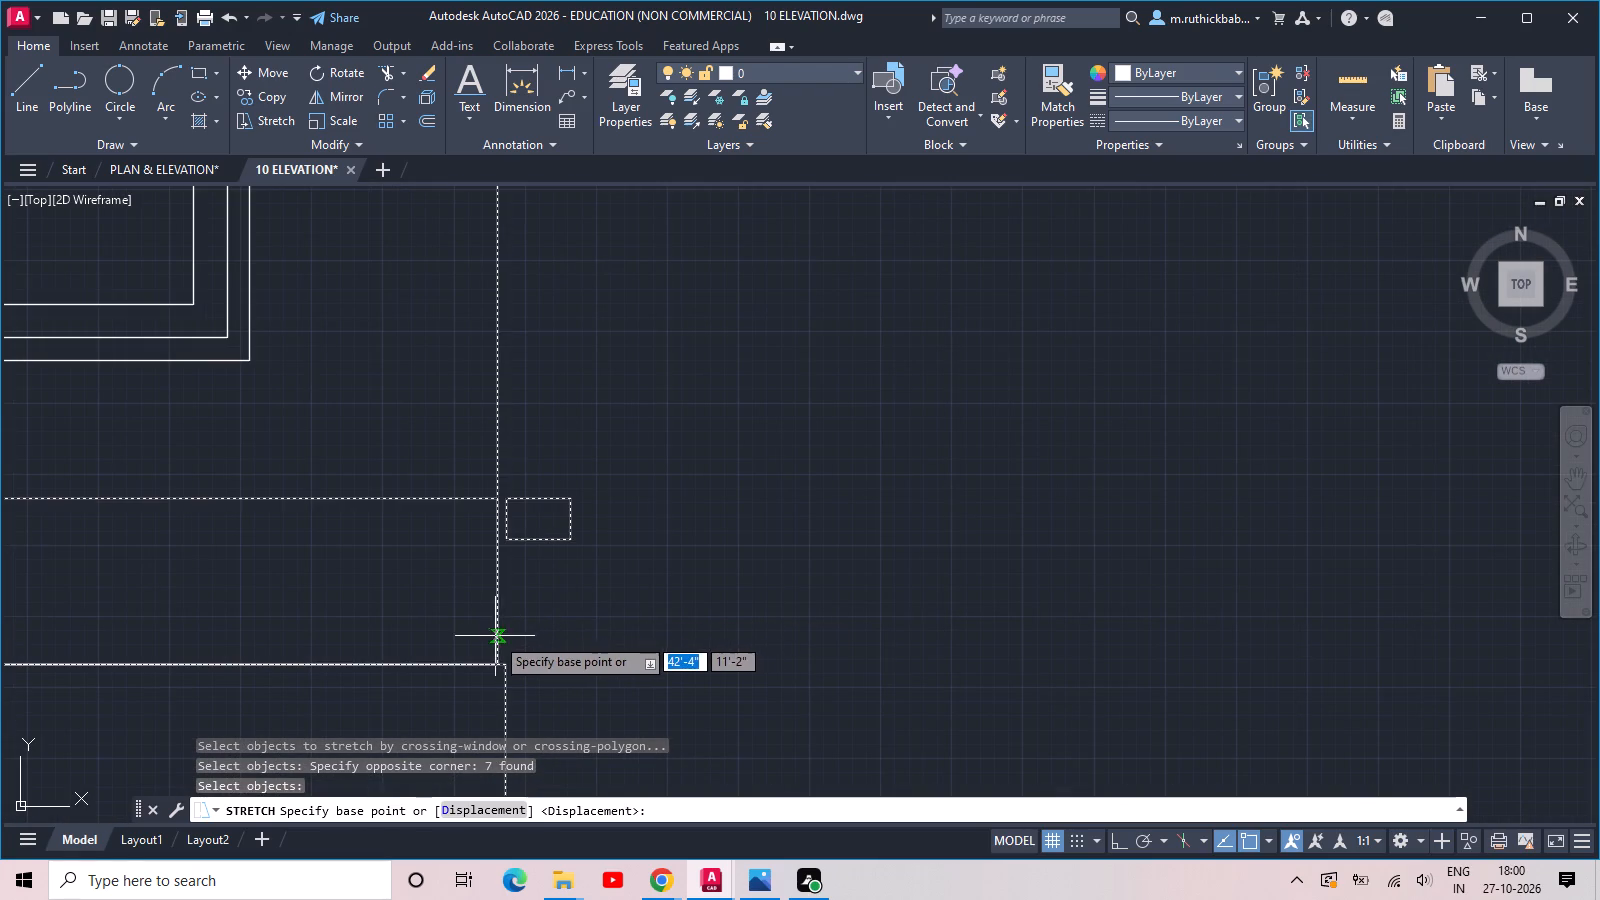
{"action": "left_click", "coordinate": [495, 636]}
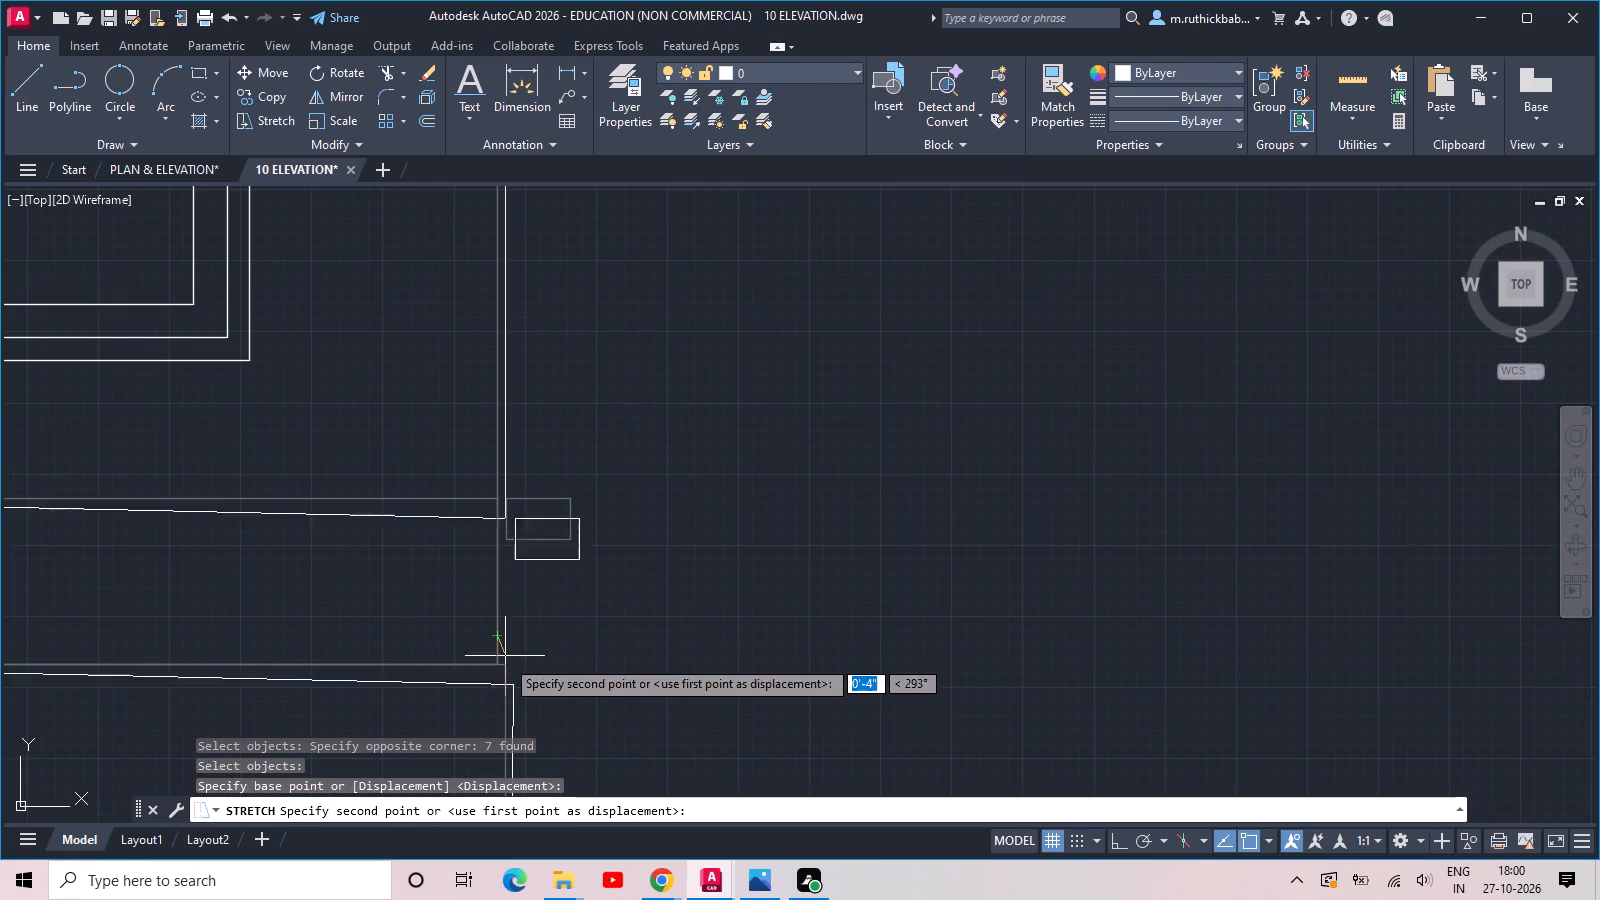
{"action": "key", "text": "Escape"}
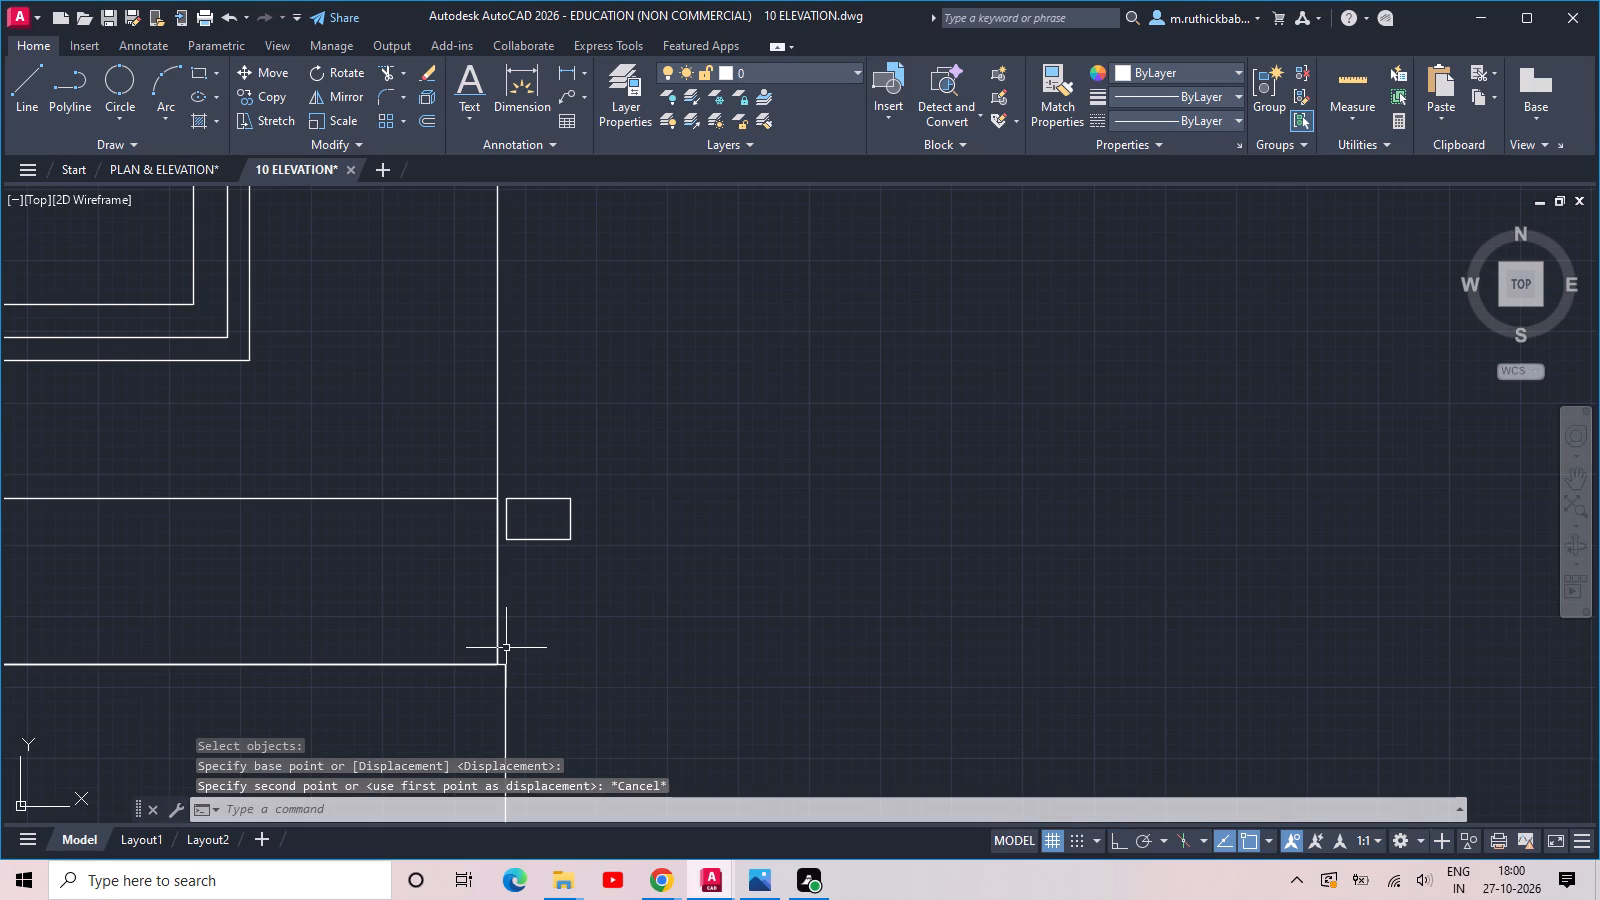
Move the small rectangle at the band's right end inward so its upper left corner meets the wall line at the band's top edge.
{"action": "left_click", "coordinate": [528, 561]}
{"action": "left_click", "coordinate": [507, 532]}
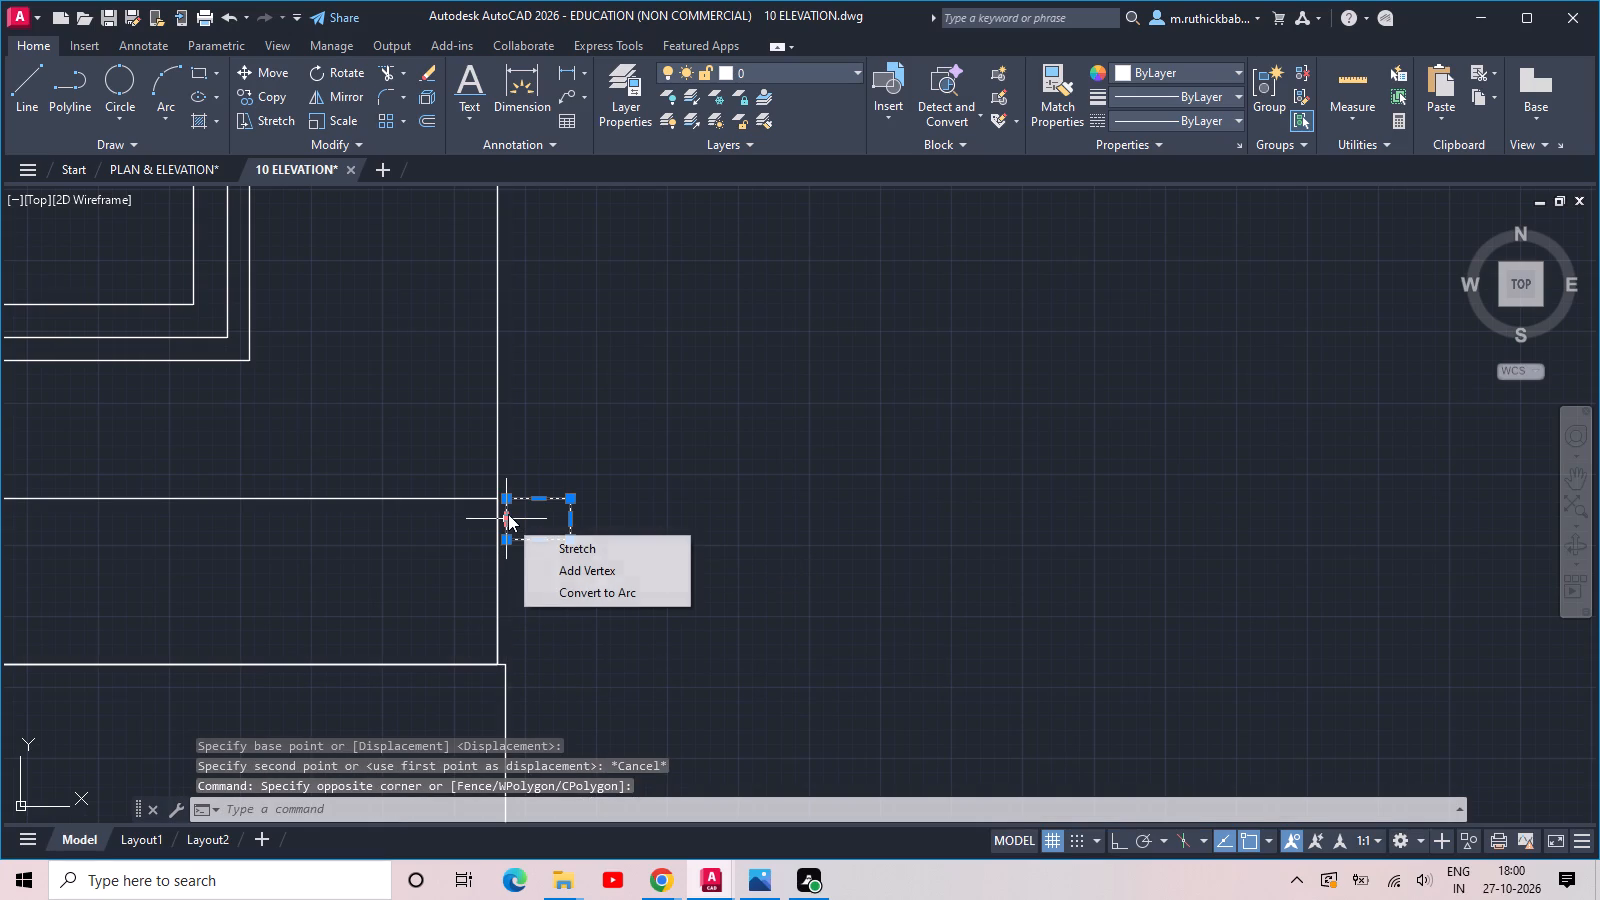
{"action": "type", "text": "MOV"}
{"action": "key", "text": "space"}
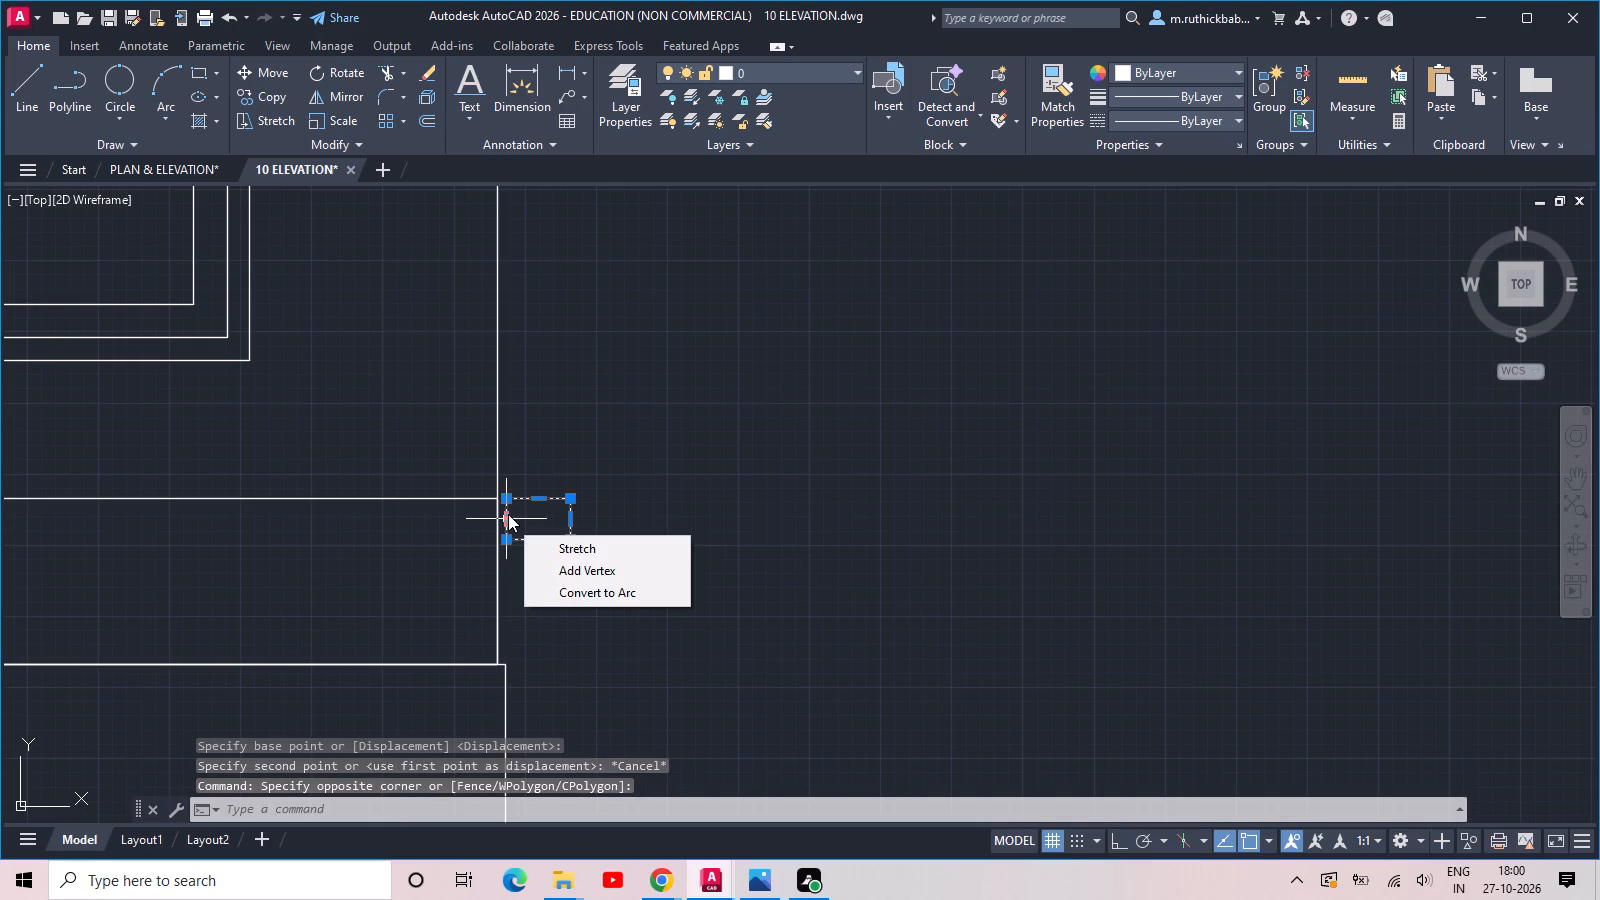
{"action": "type", "text": "MOV"}
{"action": "key", "text": "space"}
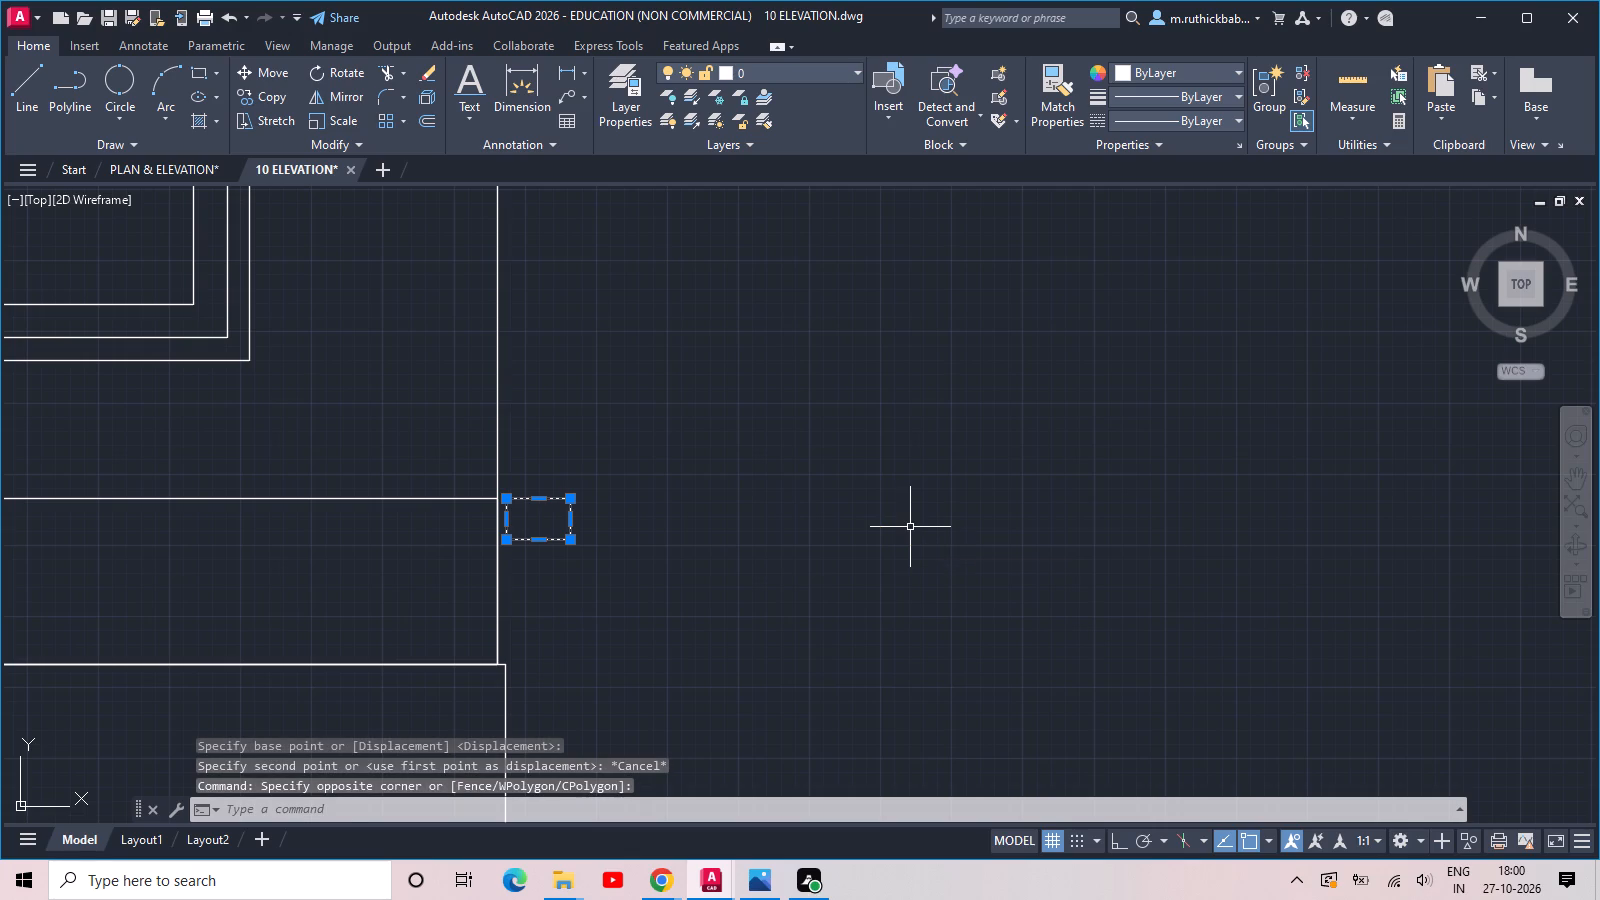
{"action": "scroll", "coordinate": [428, 482], "scroll_direction": "up", "scroll_amount": 3}
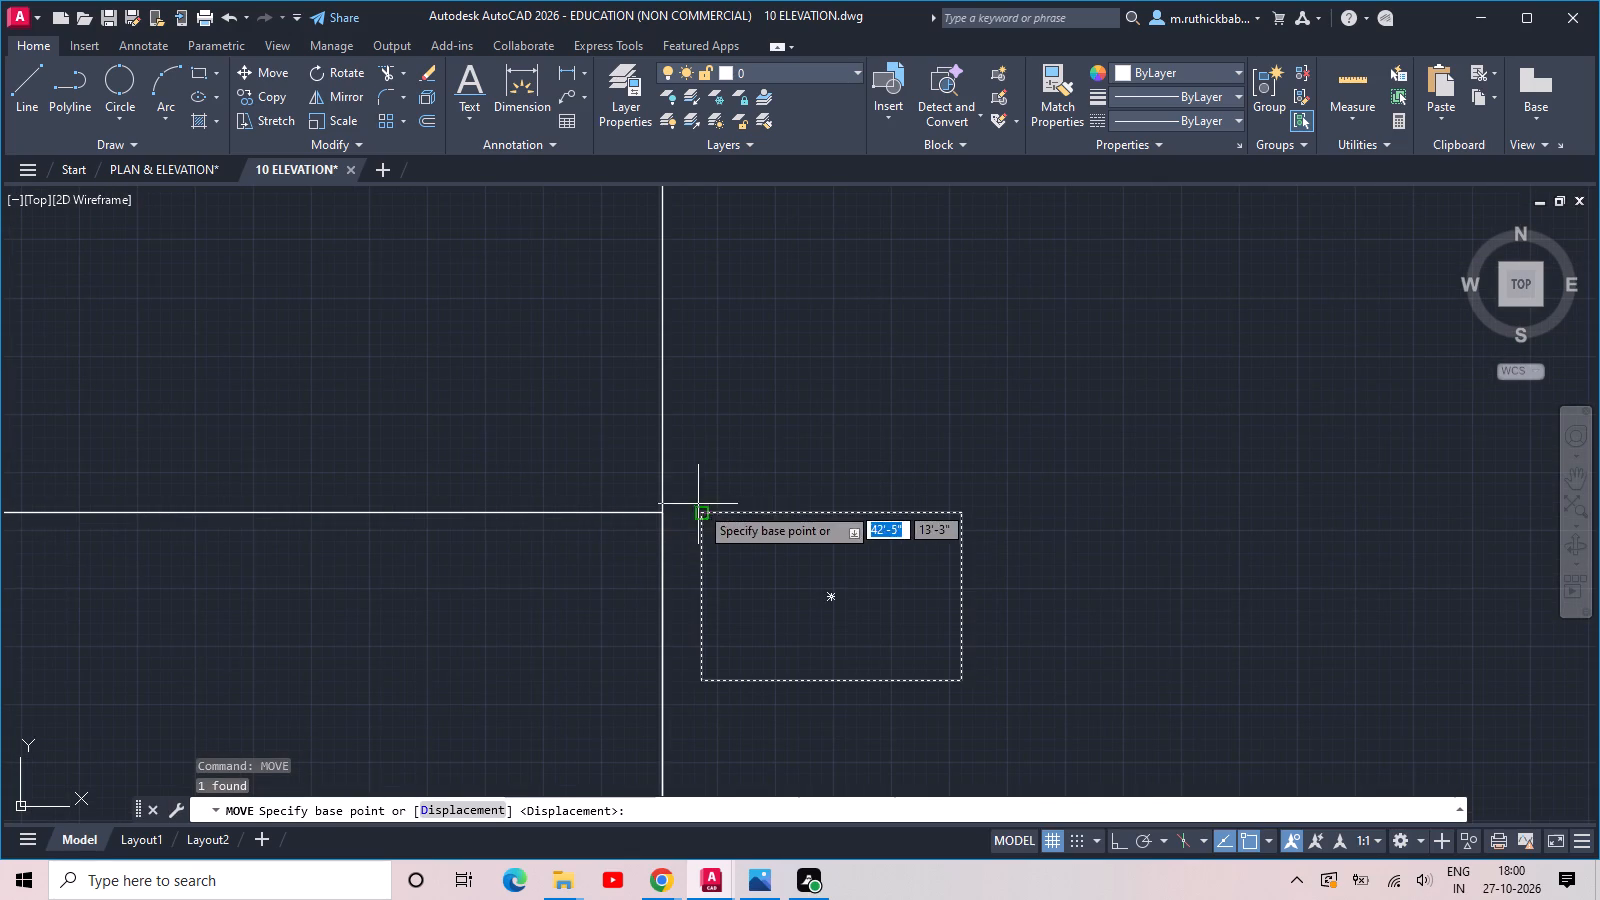
{"action": "left_click", "coordinate": [702, 514]}
{"action": "left_click", "coordinate": [663, 513]}
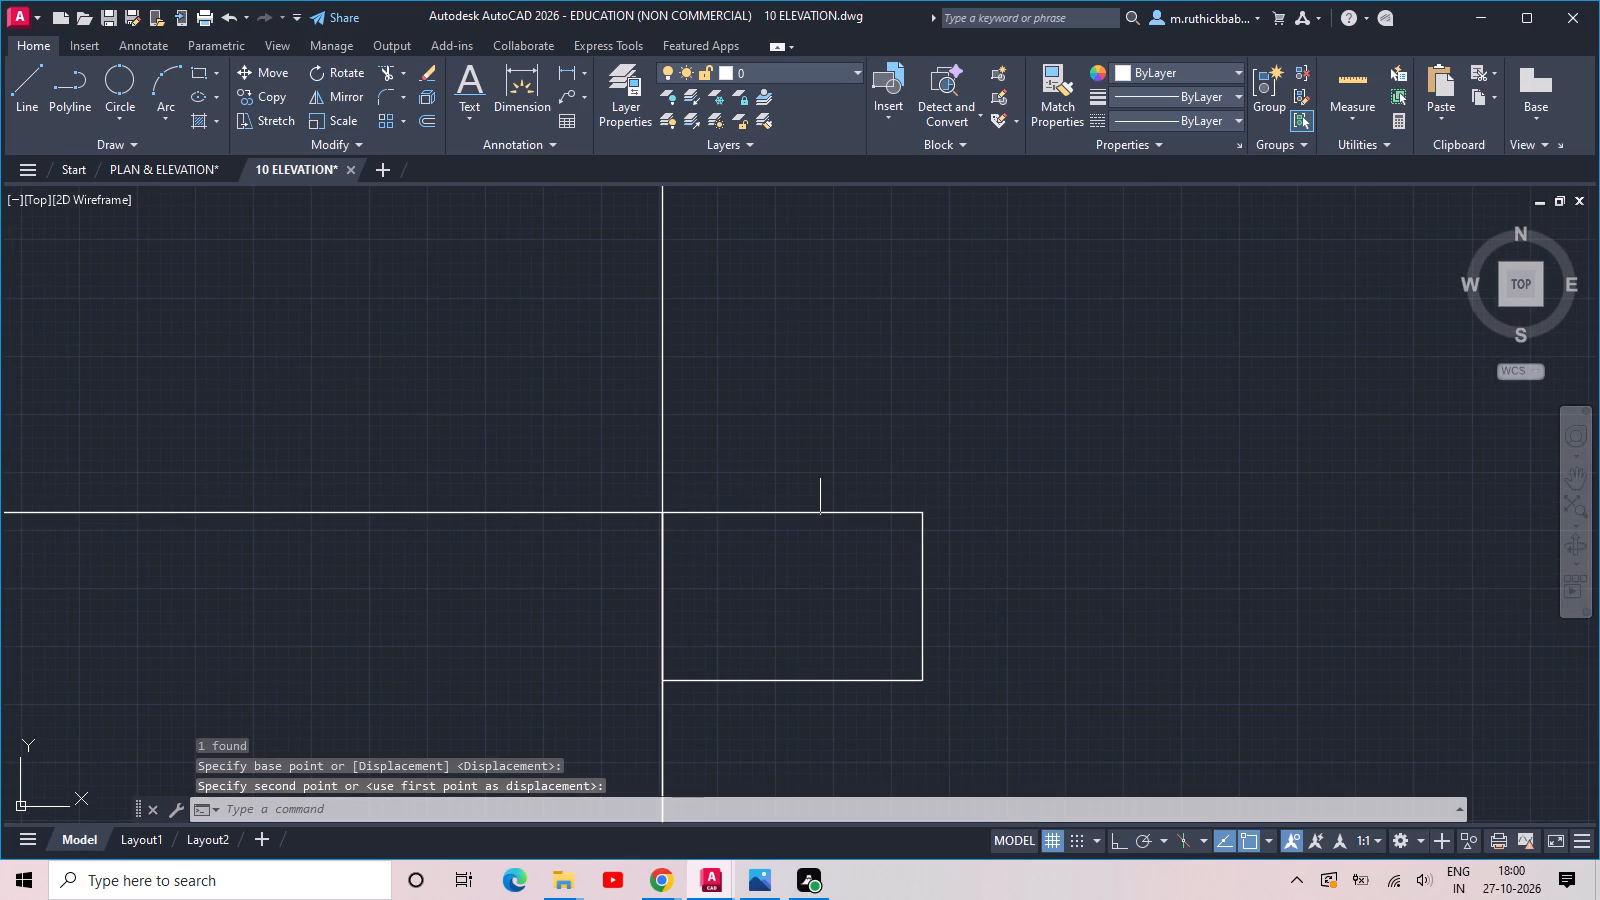
{"action": "key", "text": "Escape"}
{"action": "key", "text": "Escape"}
Save the elevation drawing.
{"action": "key", "text": "ctrl+s"}
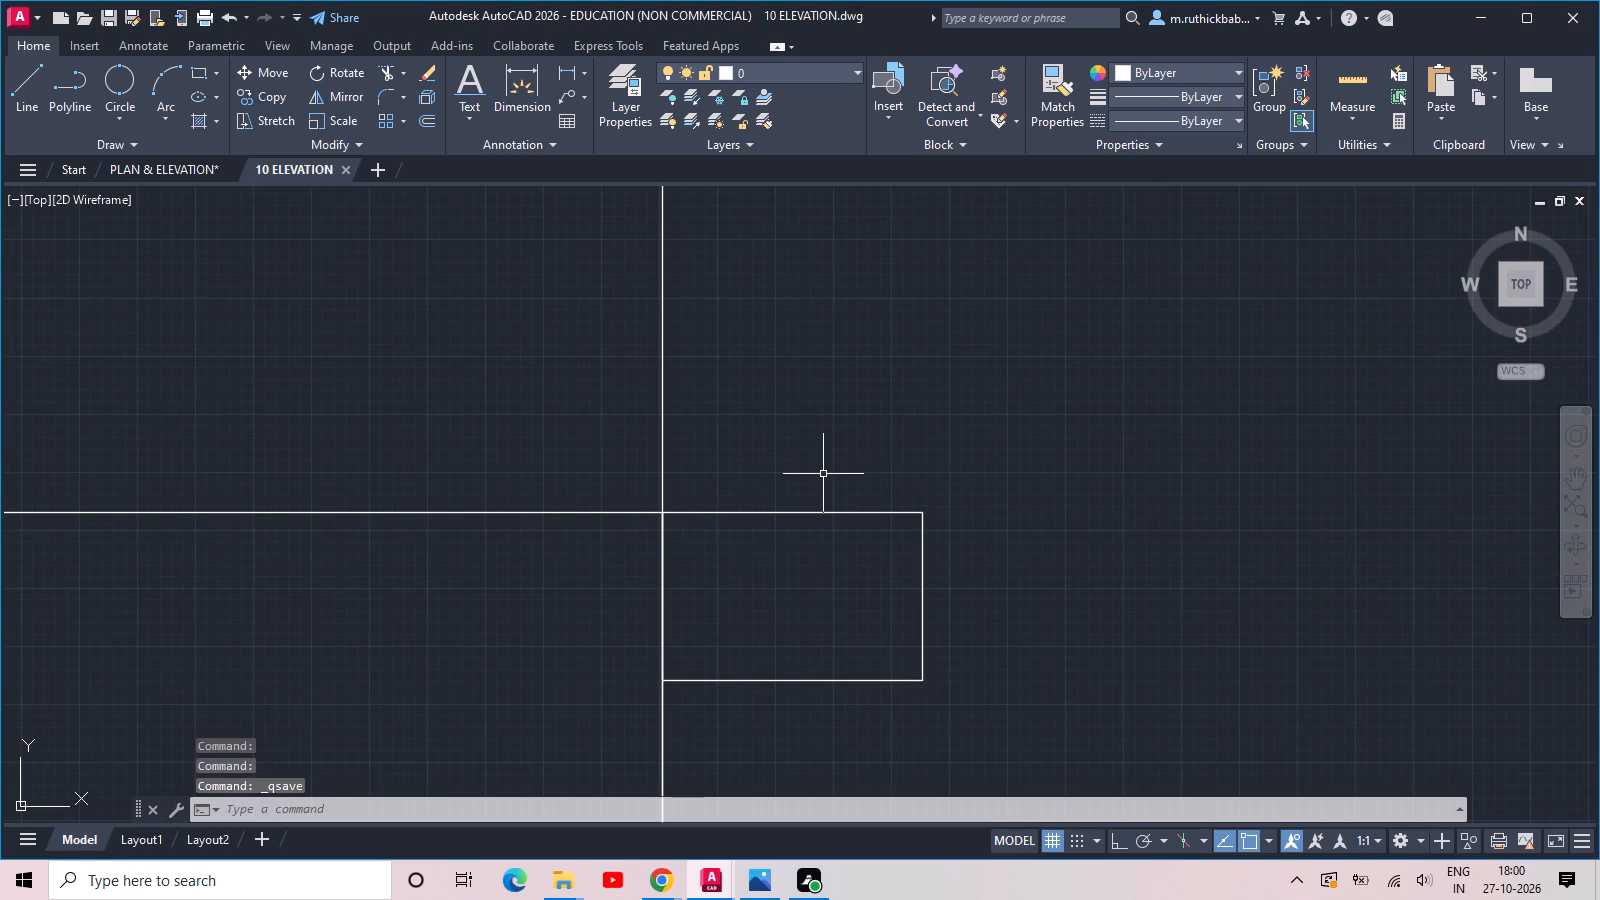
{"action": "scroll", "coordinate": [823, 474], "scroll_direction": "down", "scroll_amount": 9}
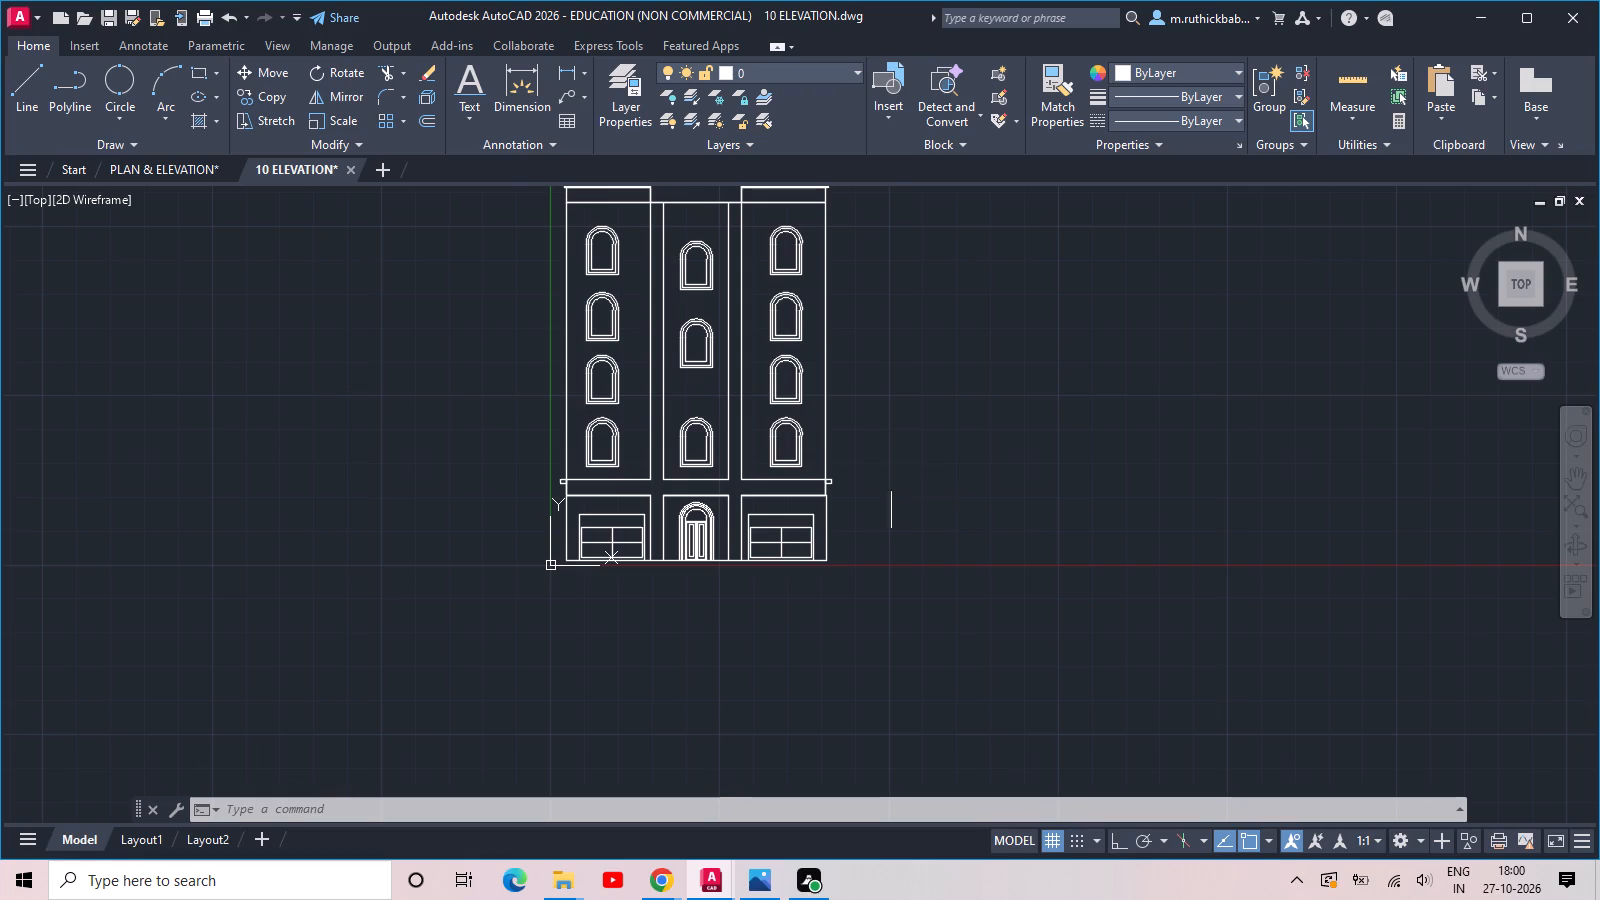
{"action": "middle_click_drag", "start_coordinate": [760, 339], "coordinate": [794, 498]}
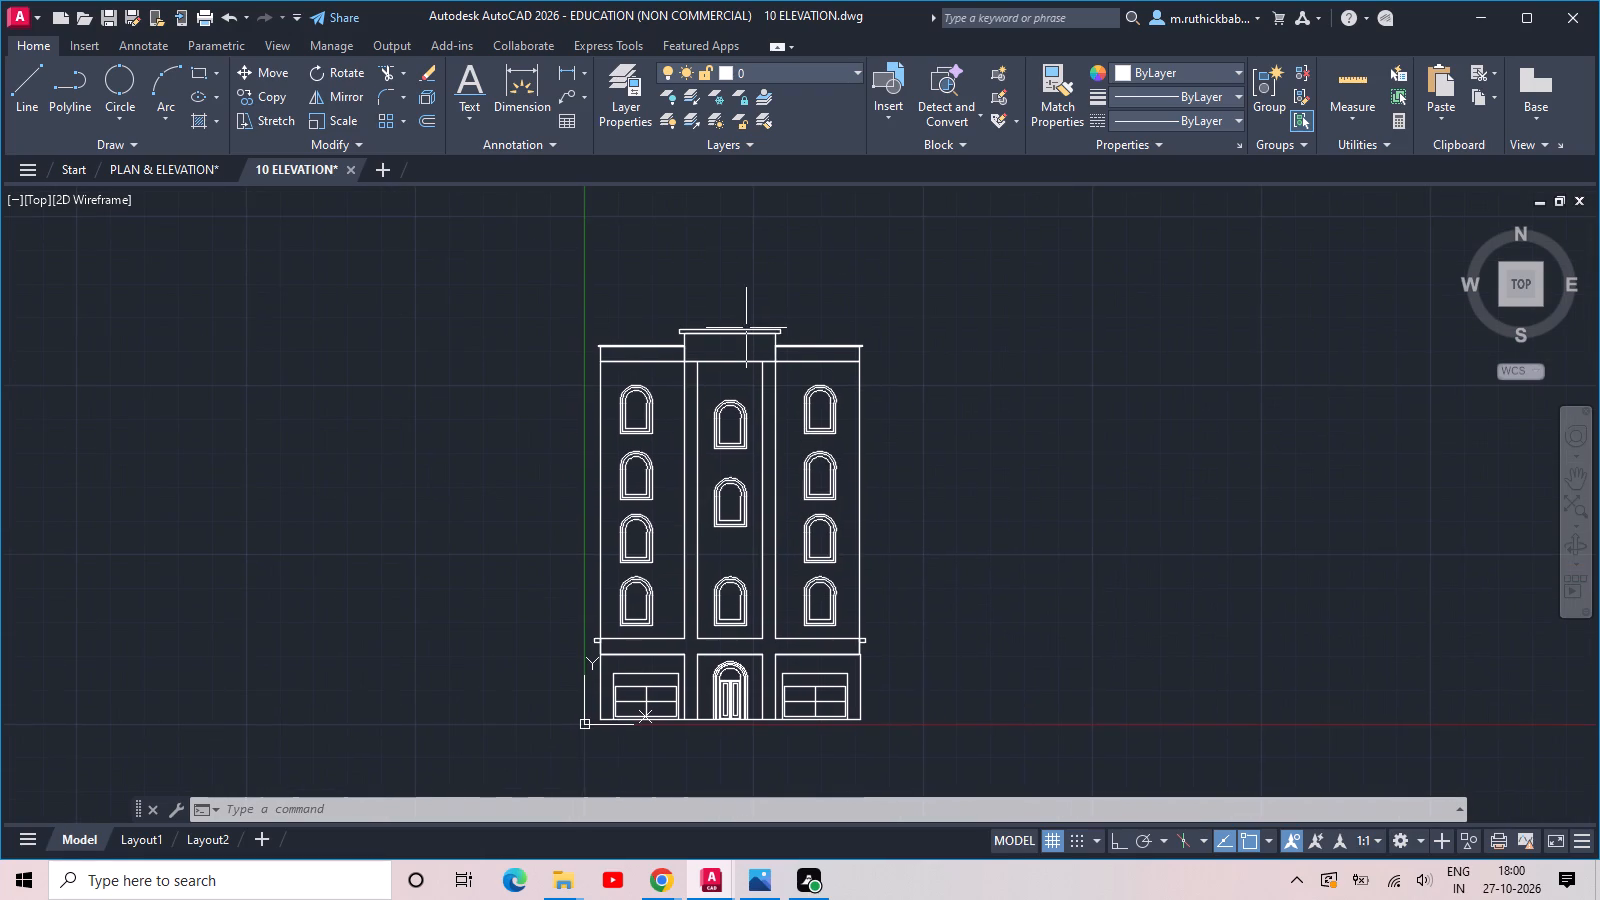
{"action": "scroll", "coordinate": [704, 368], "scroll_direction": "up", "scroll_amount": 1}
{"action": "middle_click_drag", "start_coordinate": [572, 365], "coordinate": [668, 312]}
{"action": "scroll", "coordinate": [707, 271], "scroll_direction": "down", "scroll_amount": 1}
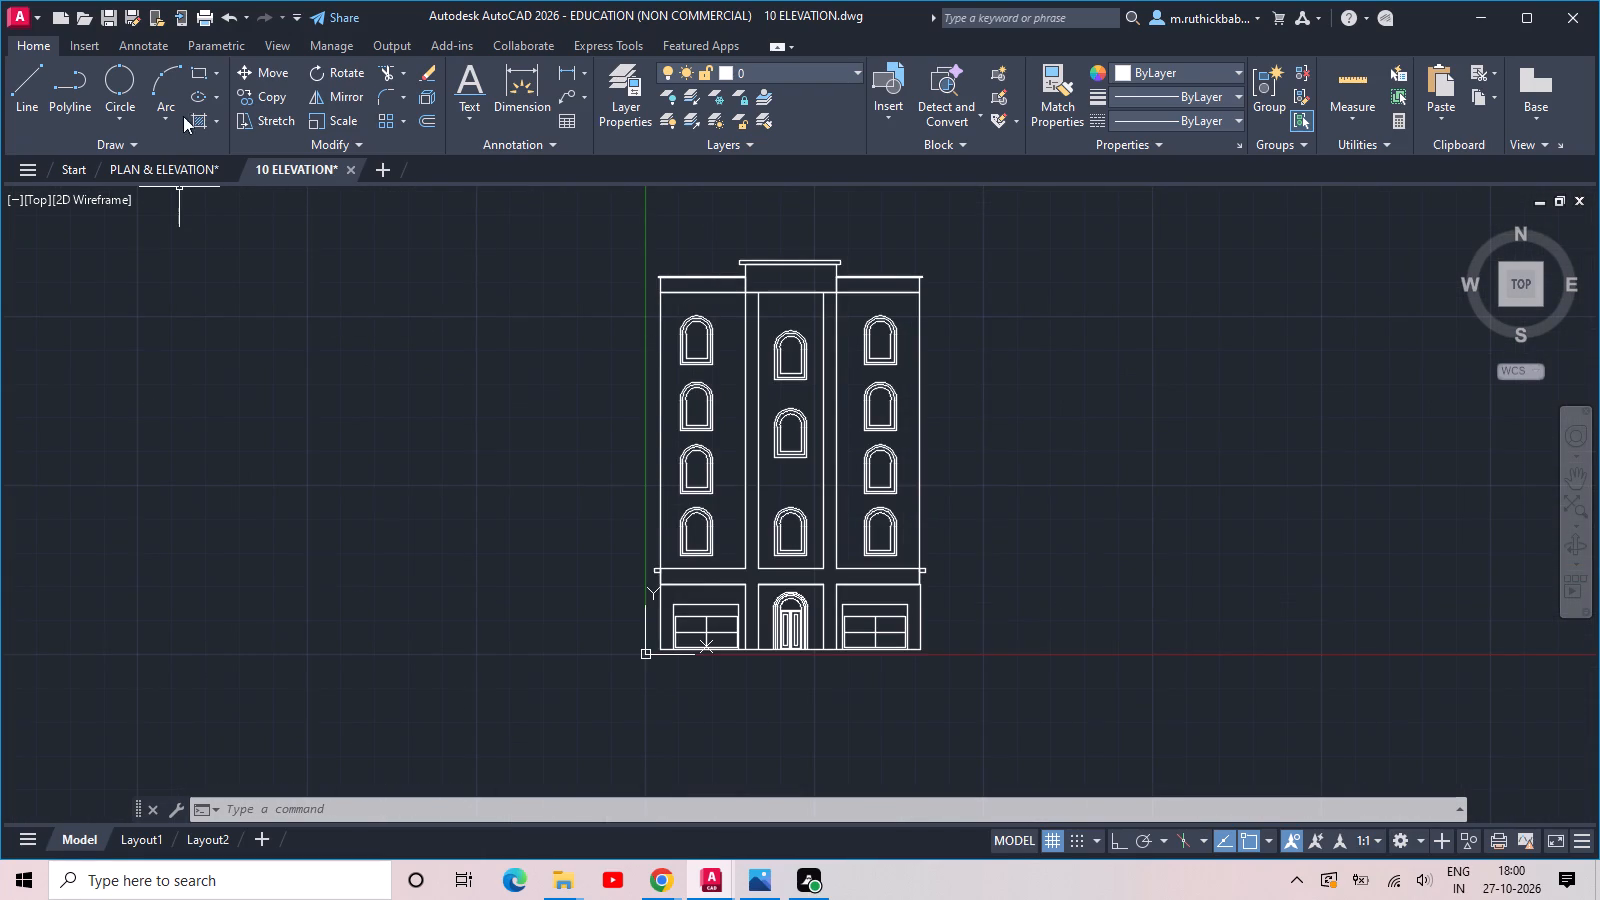
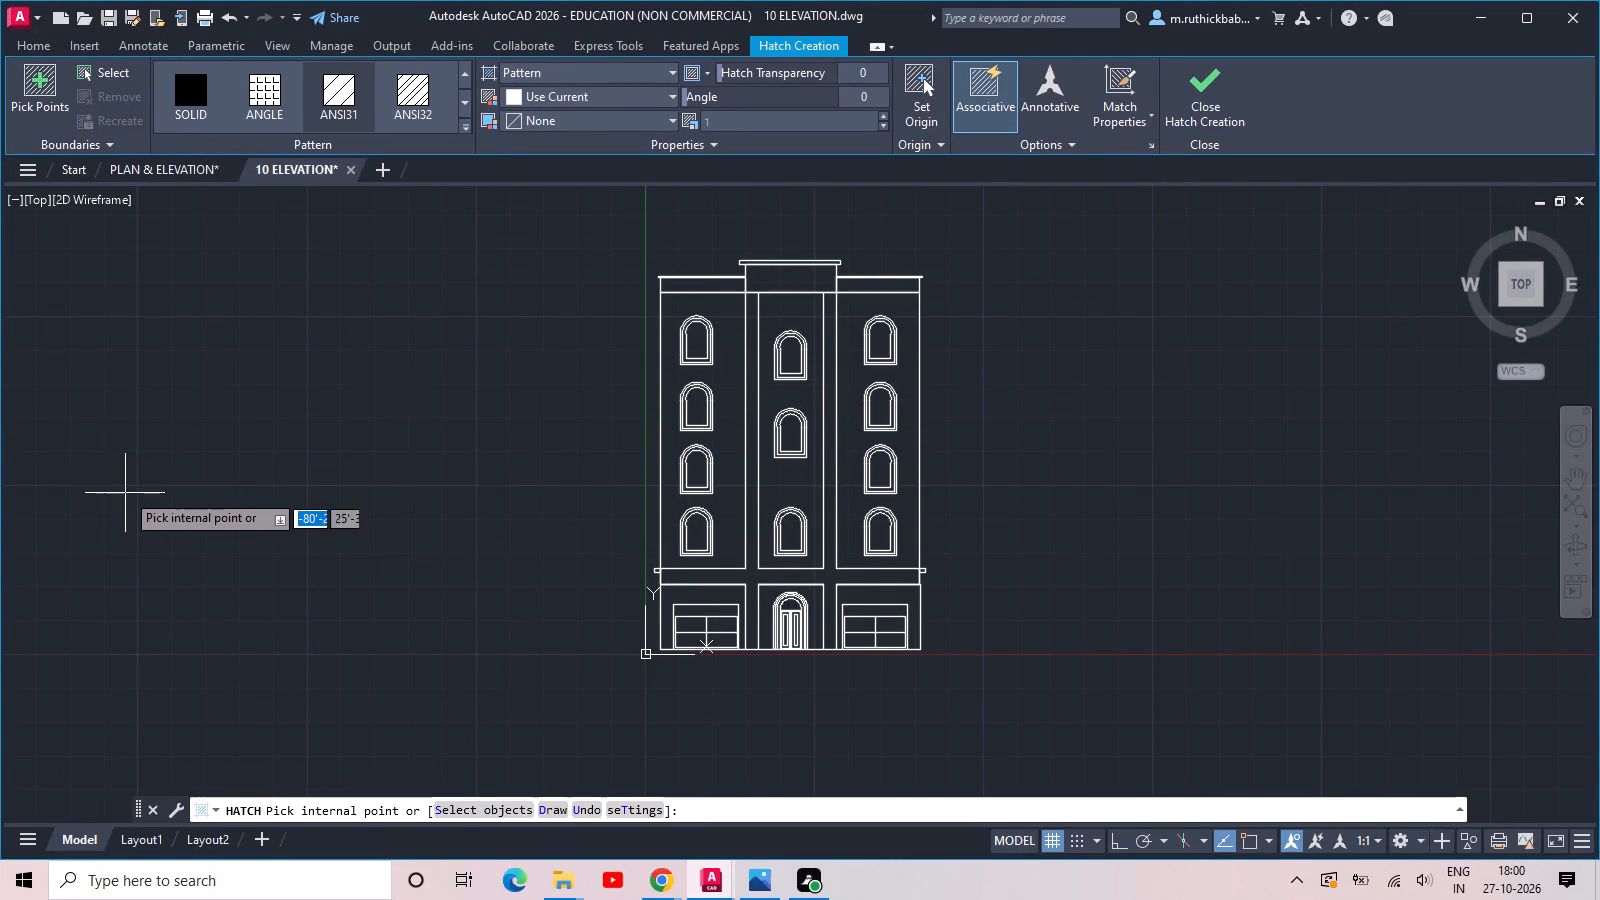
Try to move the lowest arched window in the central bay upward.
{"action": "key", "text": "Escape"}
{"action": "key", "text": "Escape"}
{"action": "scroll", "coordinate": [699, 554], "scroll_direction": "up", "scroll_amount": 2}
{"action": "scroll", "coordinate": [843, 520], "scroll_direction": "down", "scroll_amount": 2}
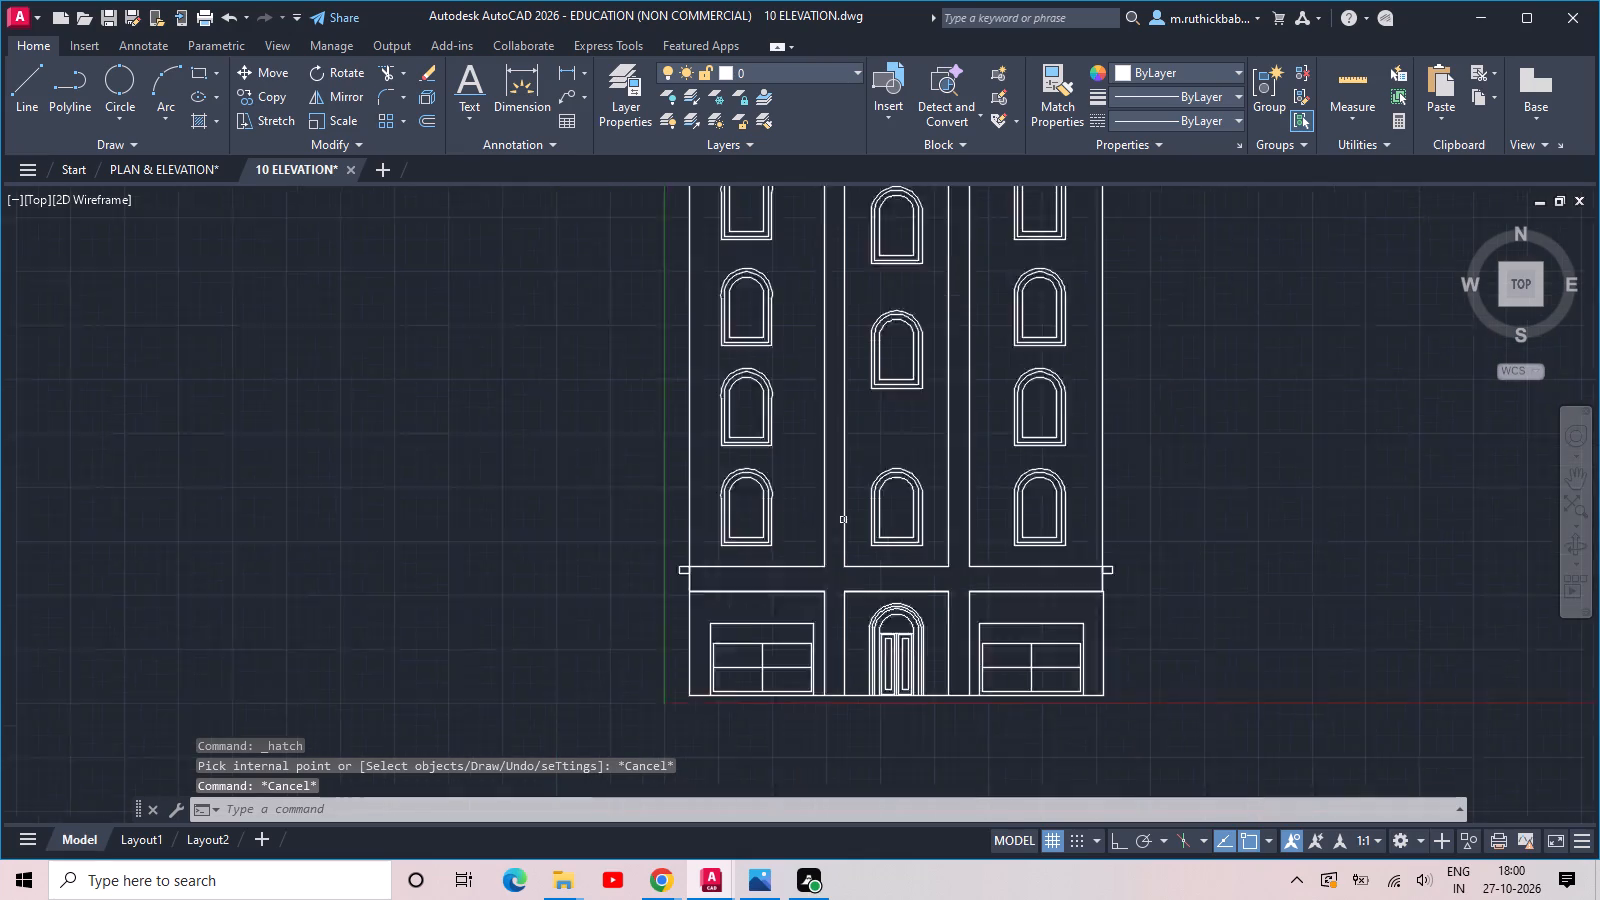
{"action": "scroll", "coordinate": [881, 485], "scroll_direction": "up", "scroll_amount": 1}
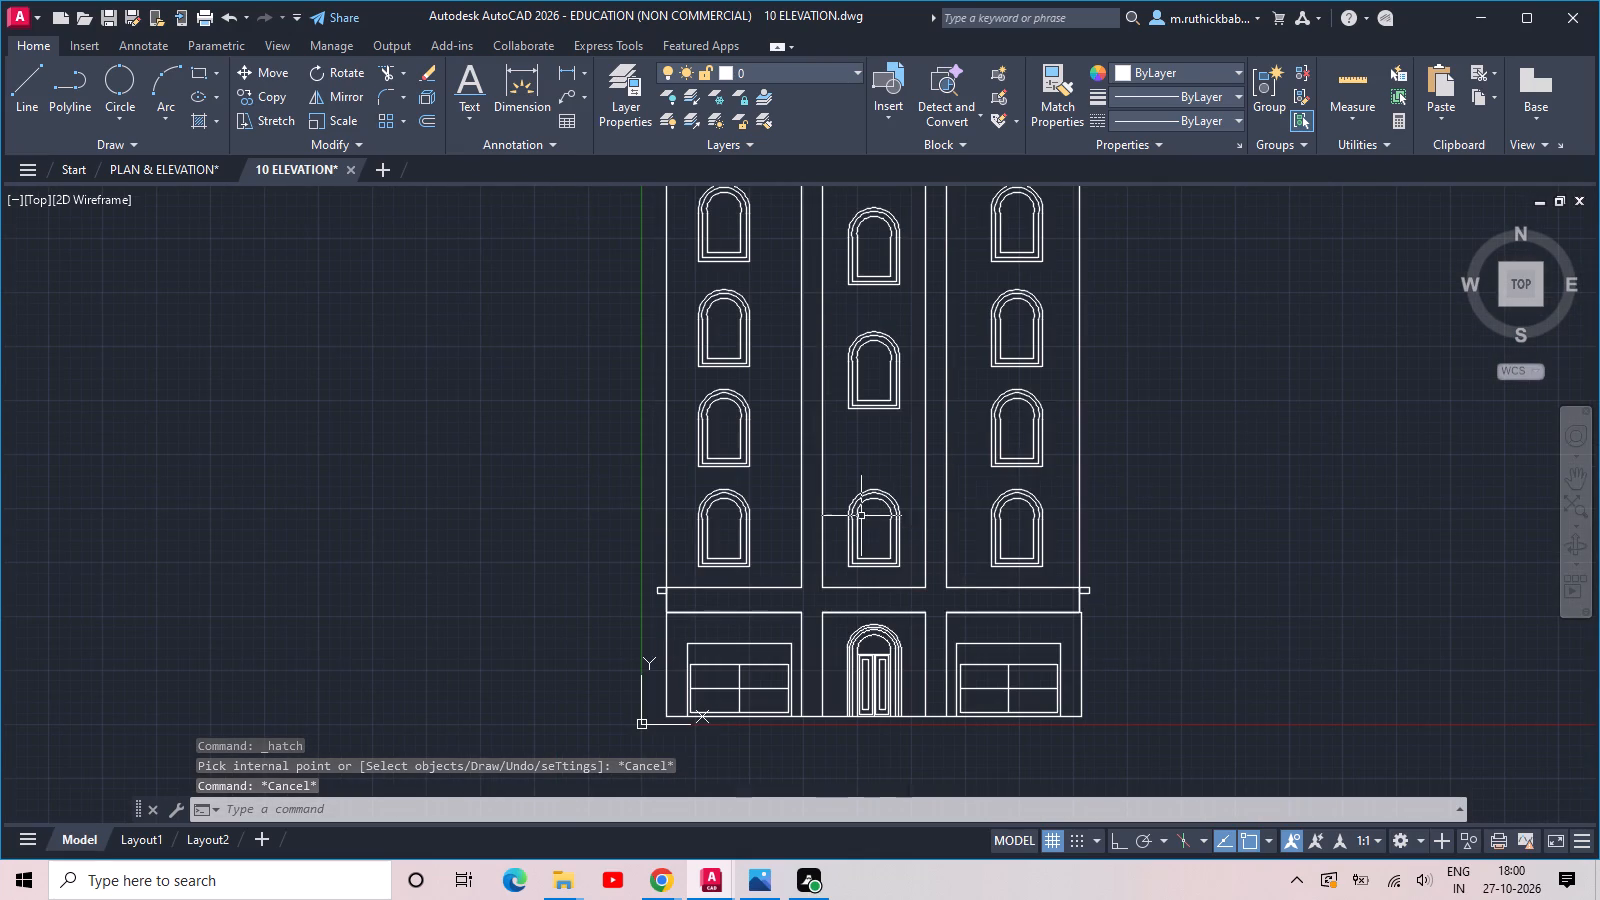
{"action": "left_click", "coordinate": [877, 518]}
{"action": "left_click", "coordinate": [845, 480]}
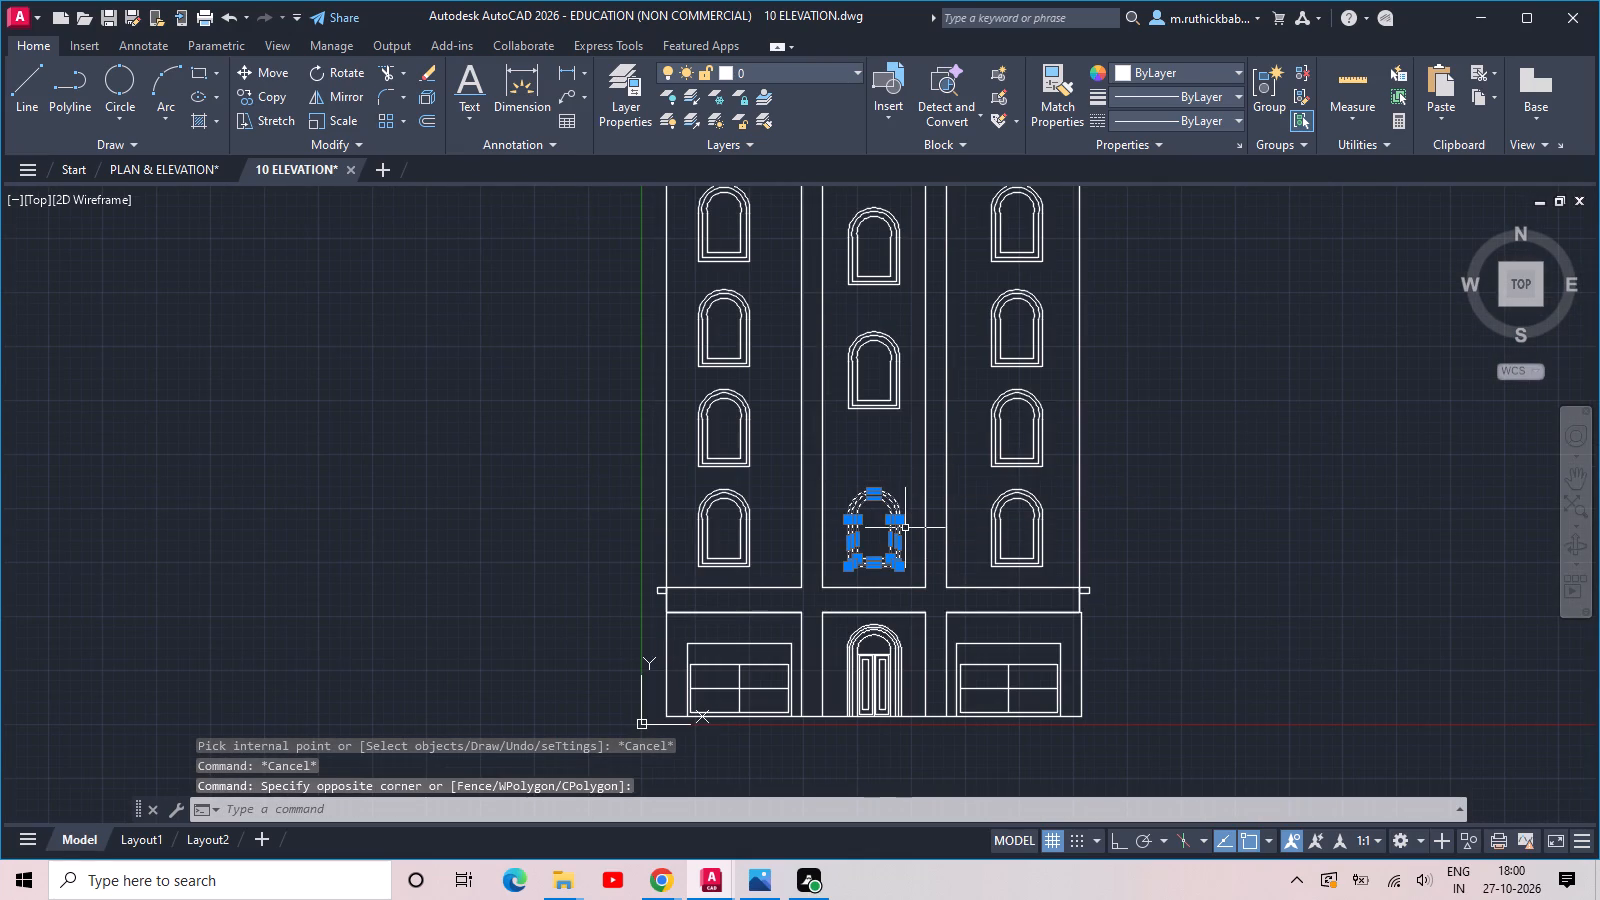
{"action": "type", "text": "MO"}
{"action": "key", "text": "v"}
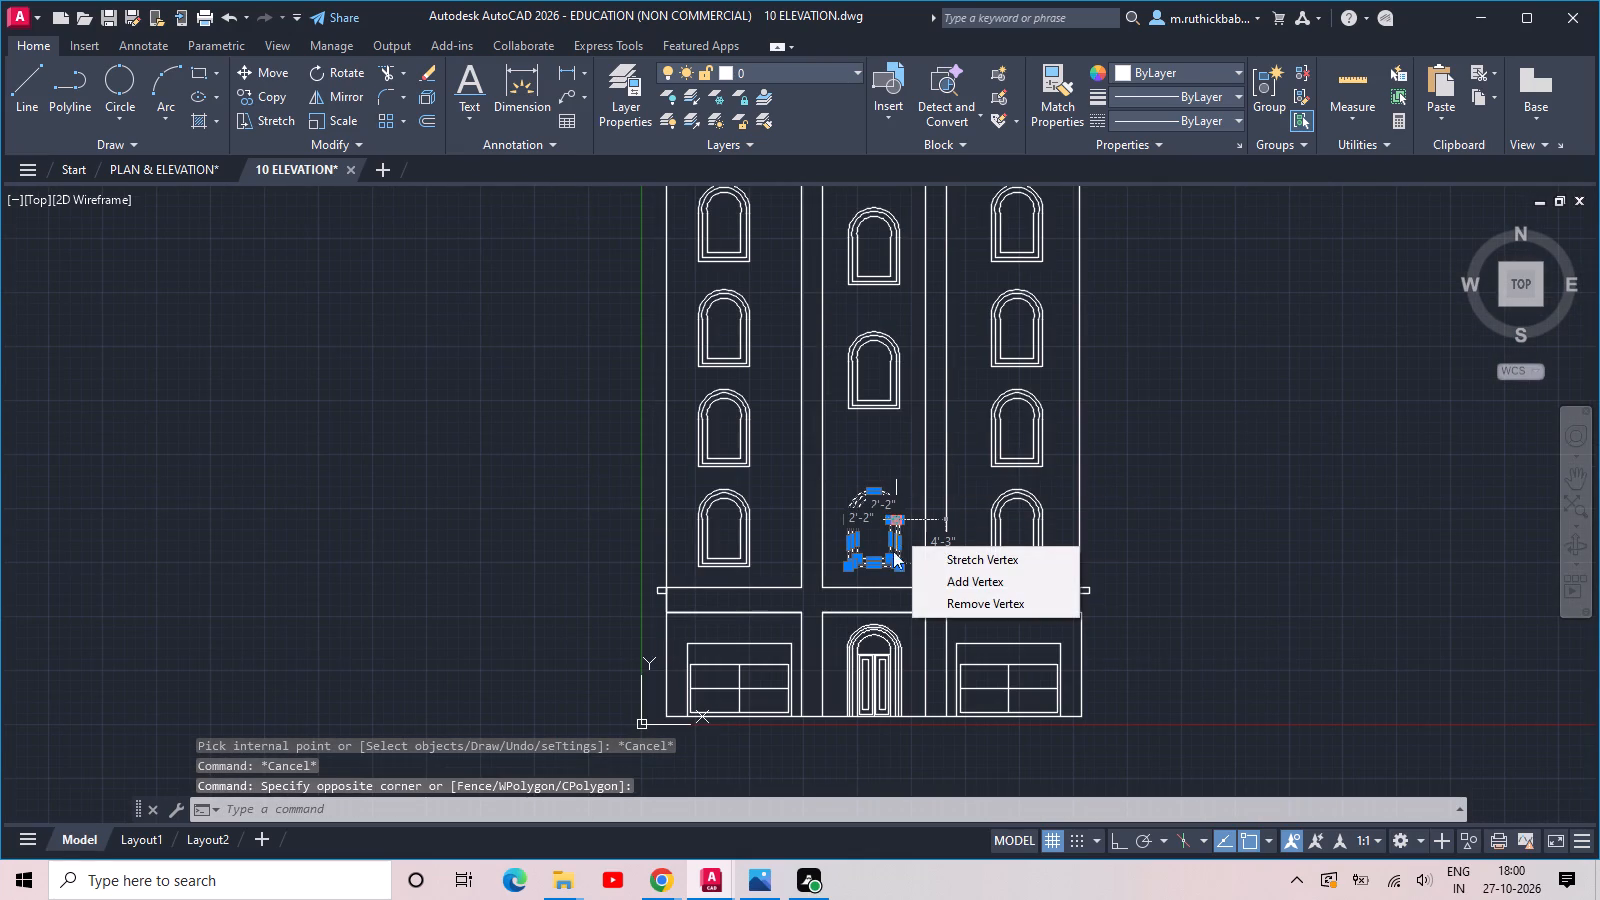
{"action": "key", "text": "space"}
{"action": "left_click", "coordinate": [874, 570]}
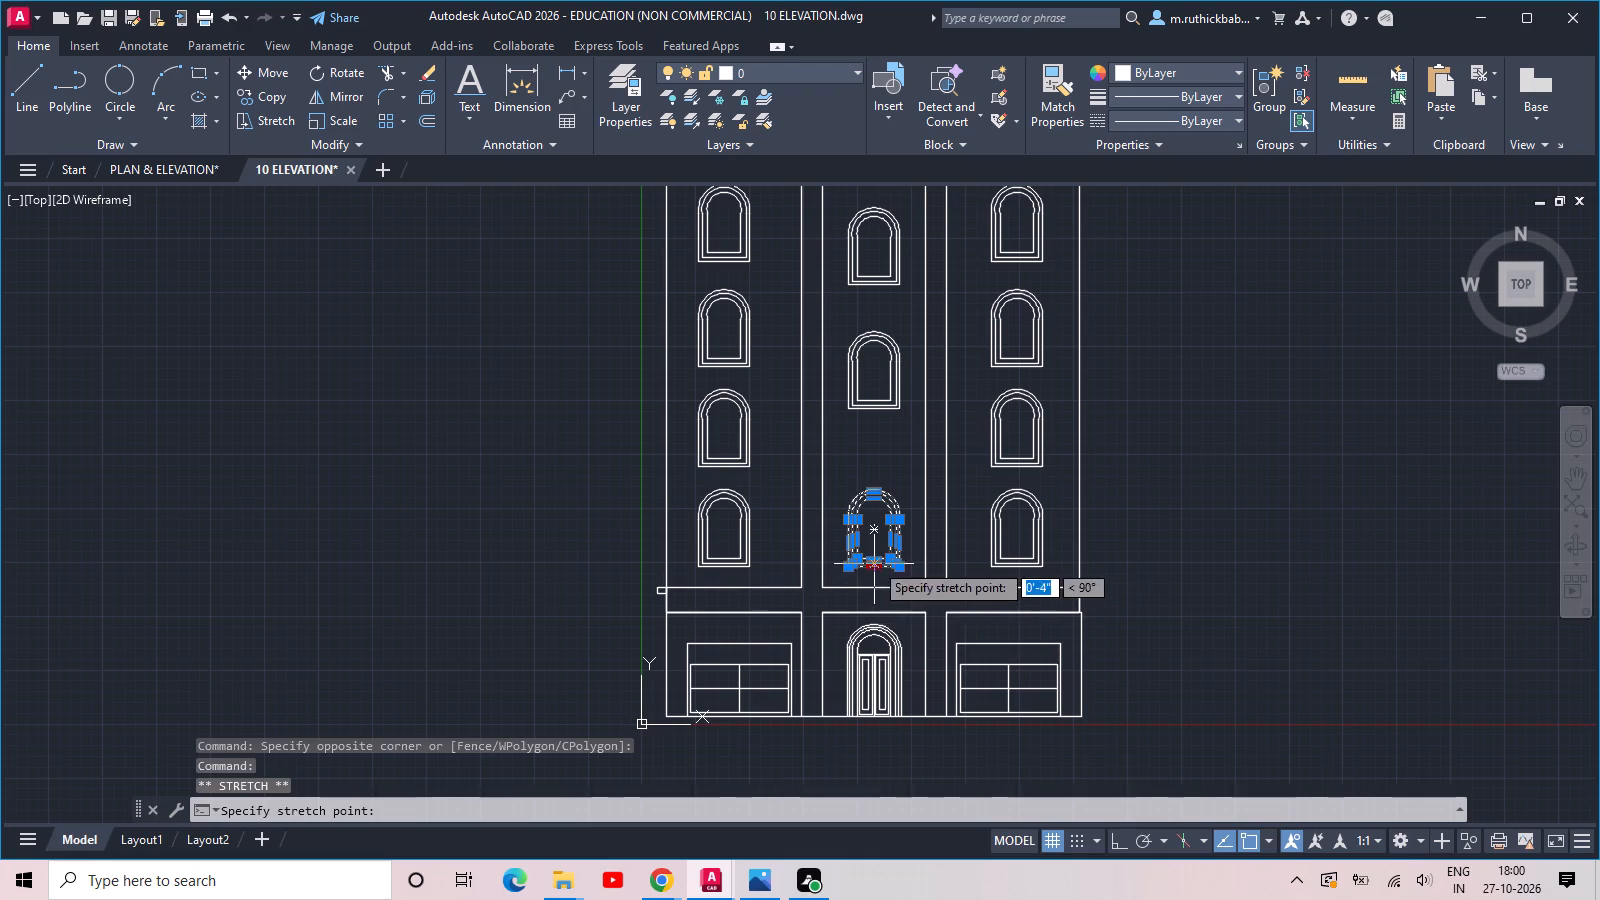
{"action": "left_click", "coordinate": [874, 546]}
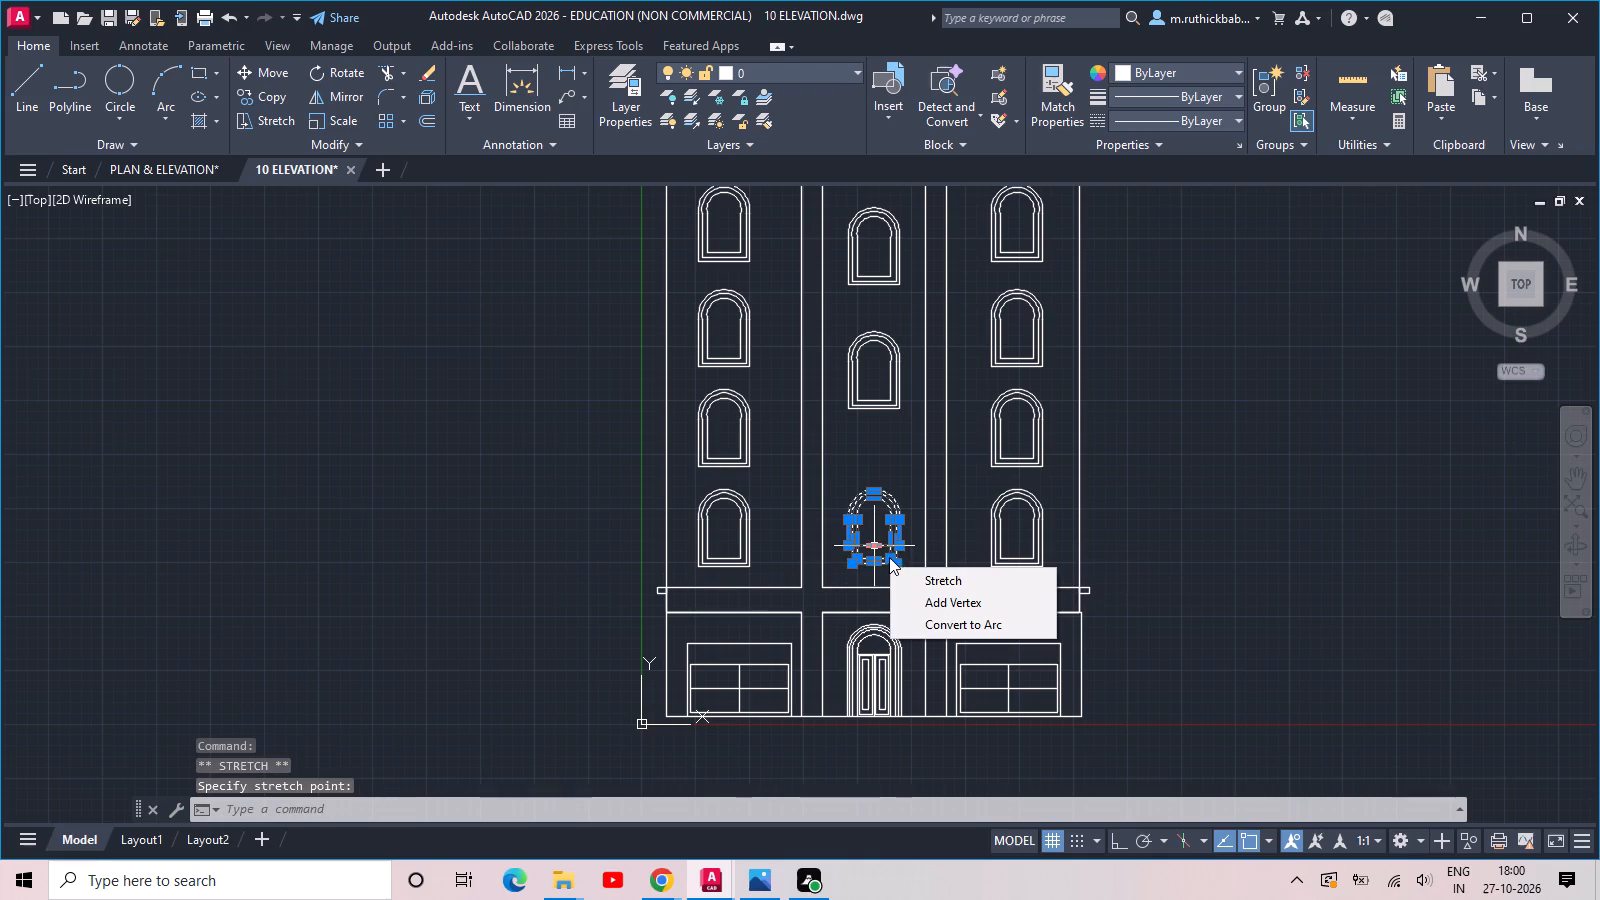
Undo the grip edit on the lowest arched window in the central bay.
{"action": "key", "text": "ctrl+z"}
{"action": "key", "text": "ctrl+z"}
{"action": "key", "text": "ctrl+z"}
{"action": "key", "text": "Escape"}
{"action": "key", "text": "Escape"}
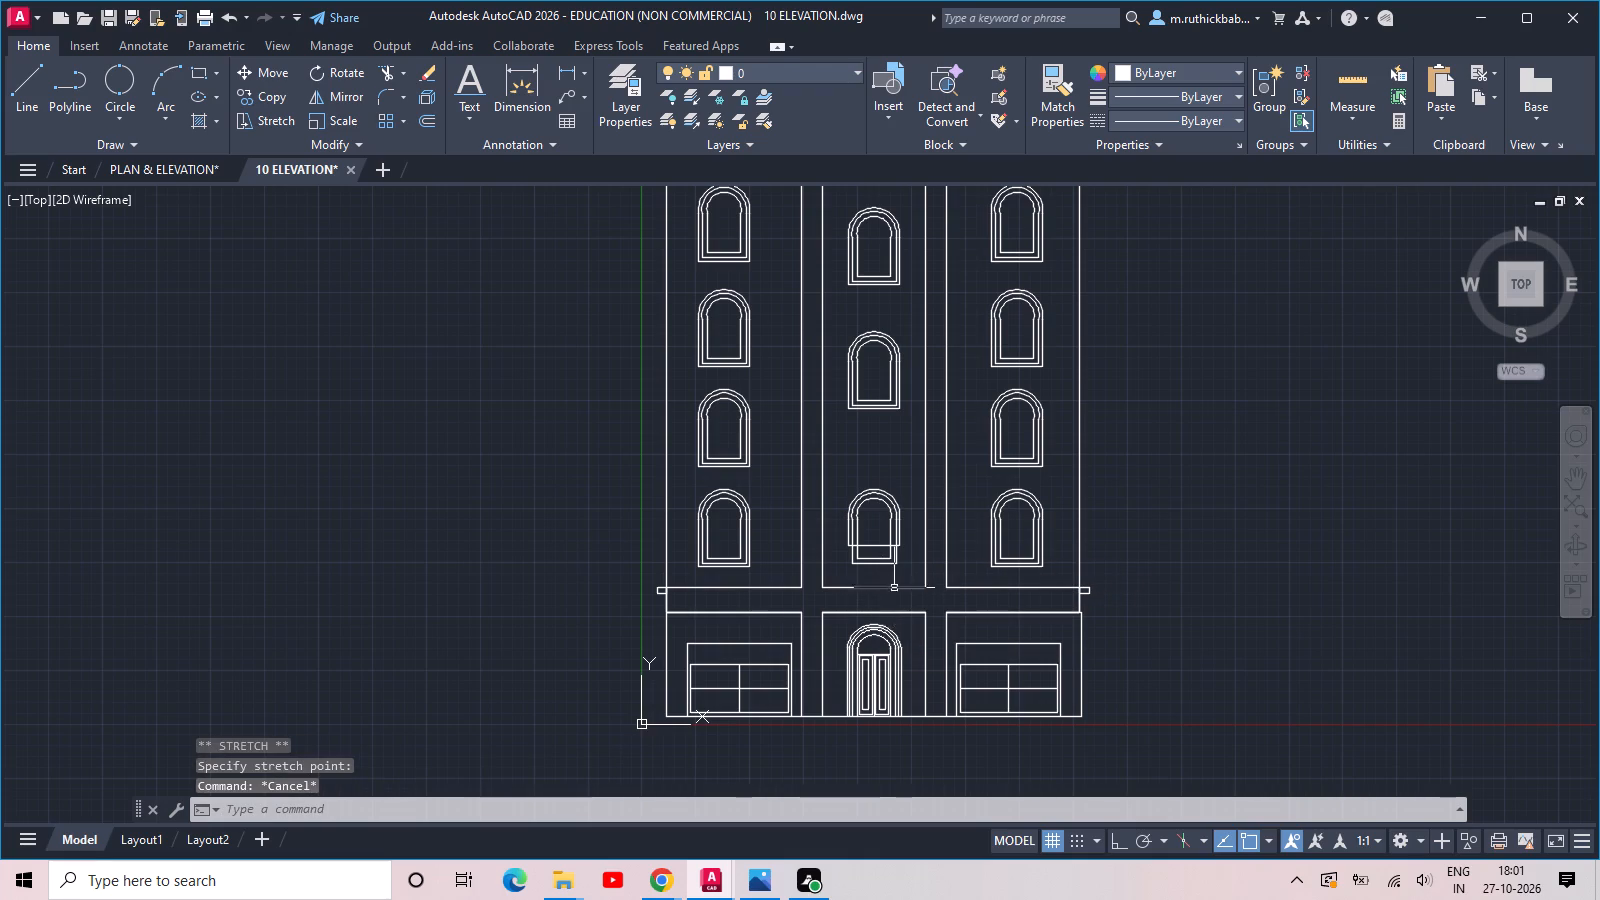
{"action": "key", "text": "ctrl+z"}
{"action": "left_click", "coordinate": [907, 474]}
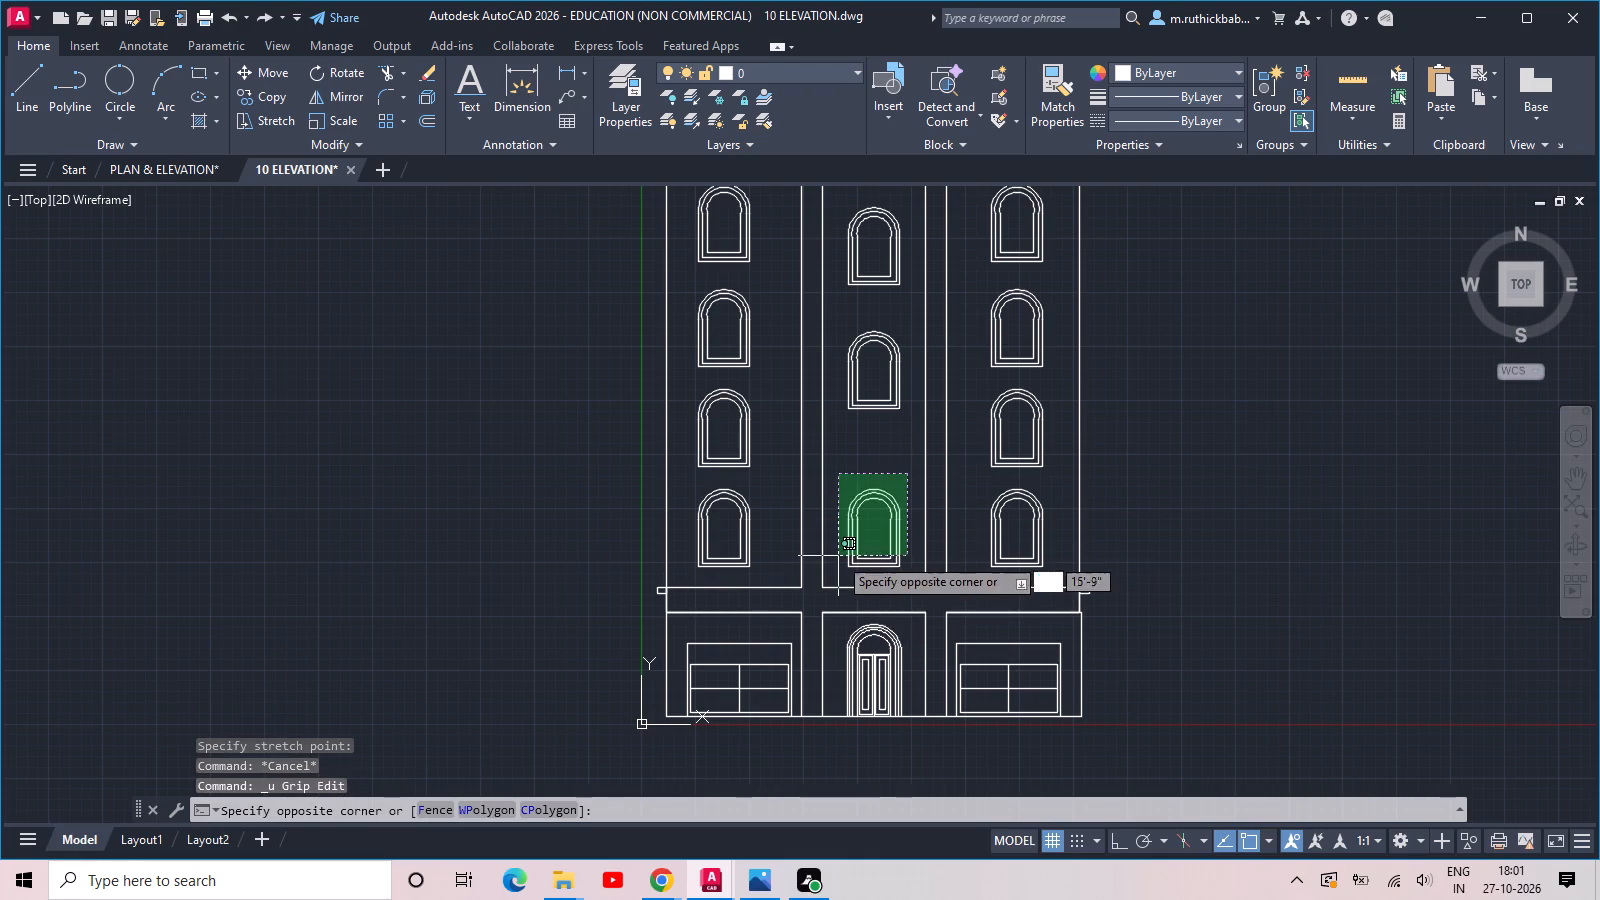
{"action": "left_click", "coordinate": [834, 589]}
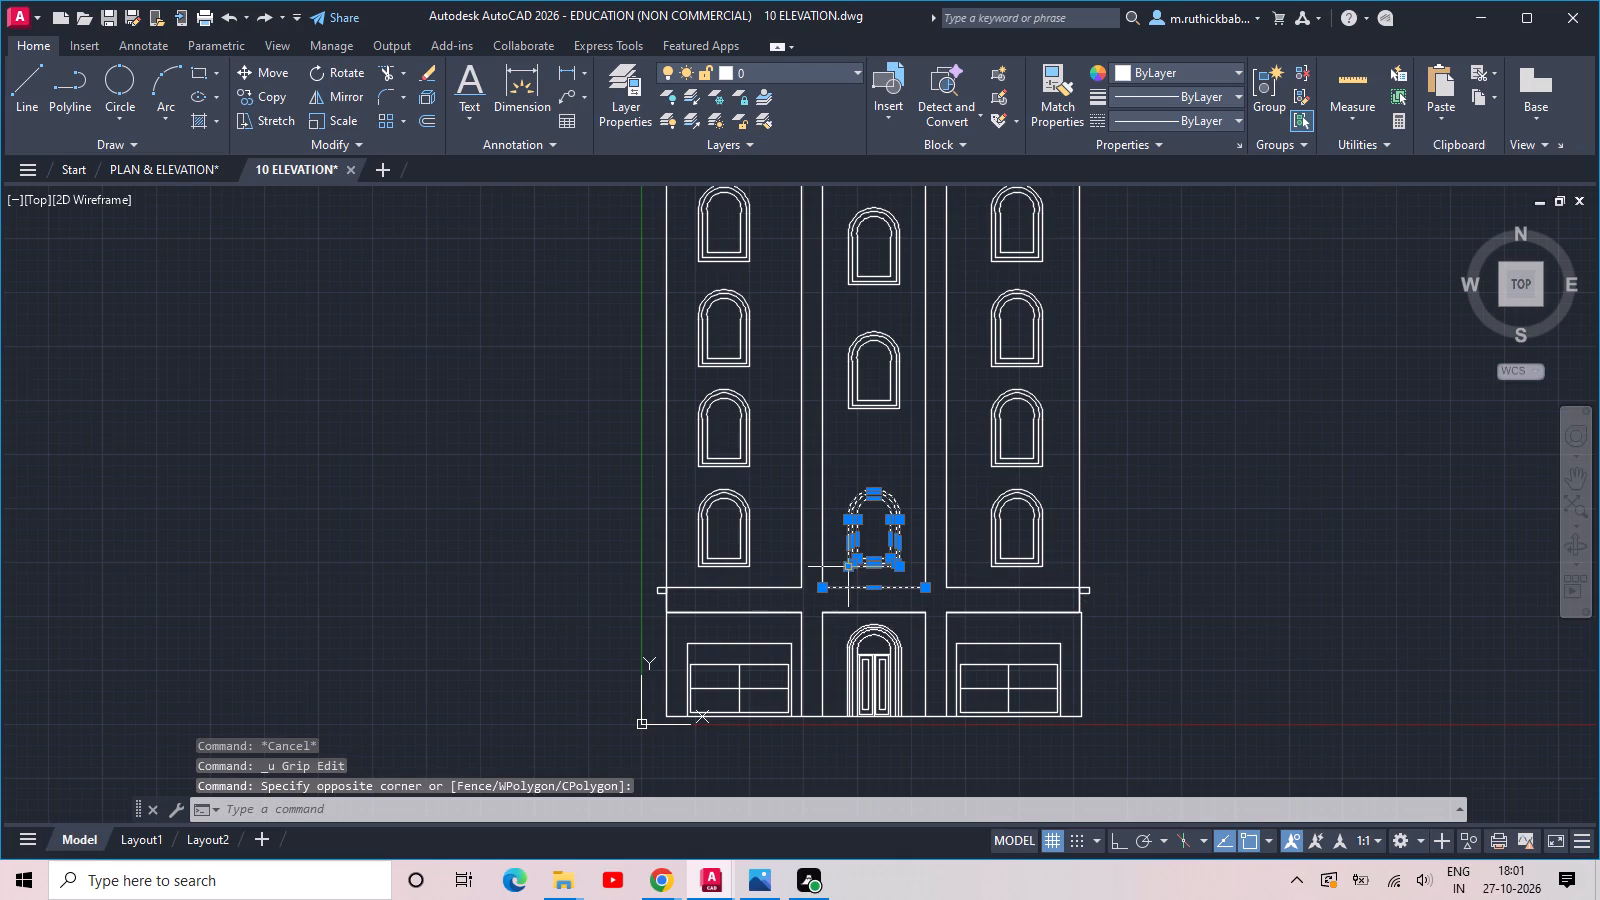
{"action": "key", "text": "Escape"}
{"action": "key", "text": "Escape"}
Move all outlines of the lowest arched window in the central bay straight up about 3'-7".
{"action": "left_click", "coordinate": [916, 477]}
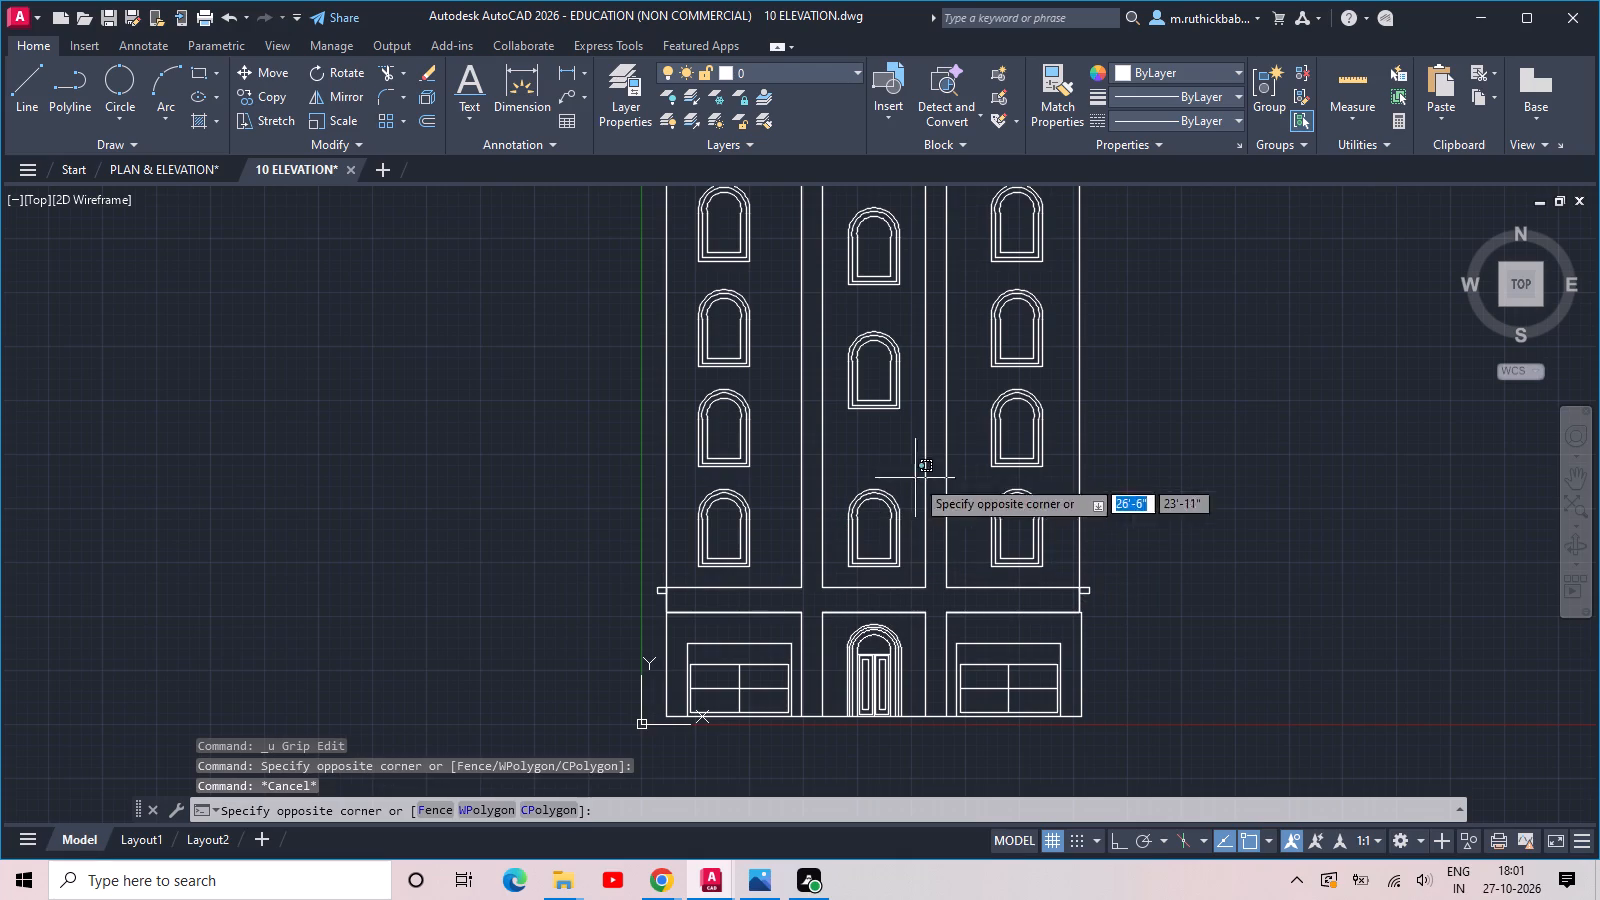
{"action": "left_click", "coordinate": [828, 586]}
{"action": "type", "text": "MO"}
{"action": "key", "text": "v"}
{"action": "key", "text": "space"}
{"action": "scroll", "coordinate": [867, 588], "scroll_direction": "up", "scroll_amount": 2}
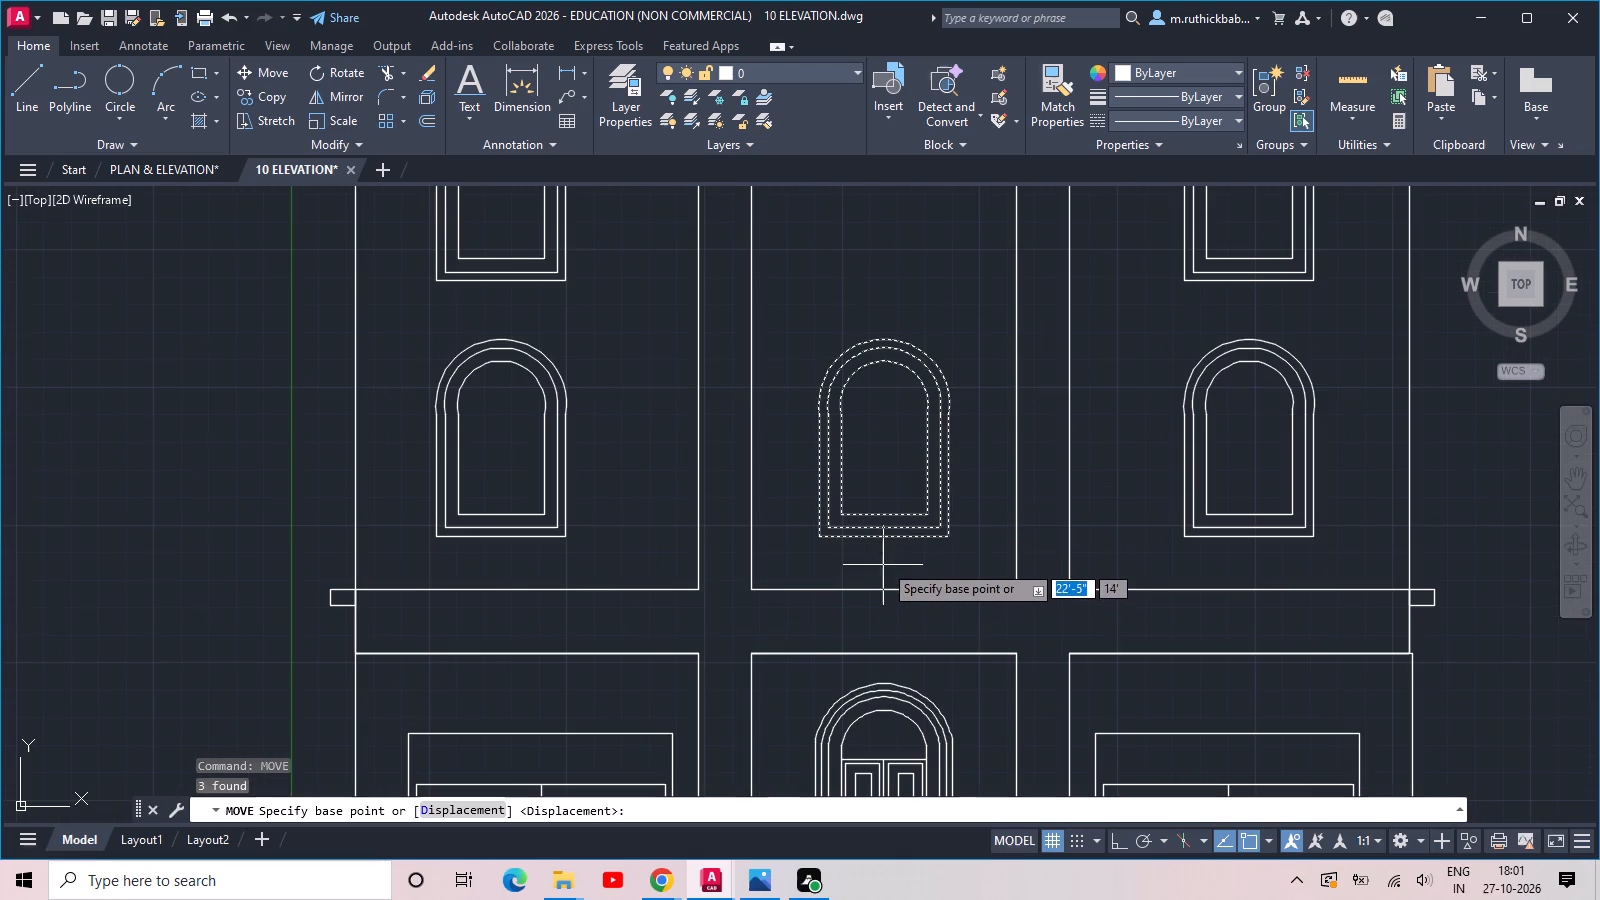
{"action": "left_click", "coordinate": [882, 543]}
{"action": "scroll", "coordinate": [886, 493], "scroll_direction": "down", "scroll_amount": 2}
{"action": "middle_click_drag", "start_coordinate": [886, 493], "coordinate": [886, 501]}
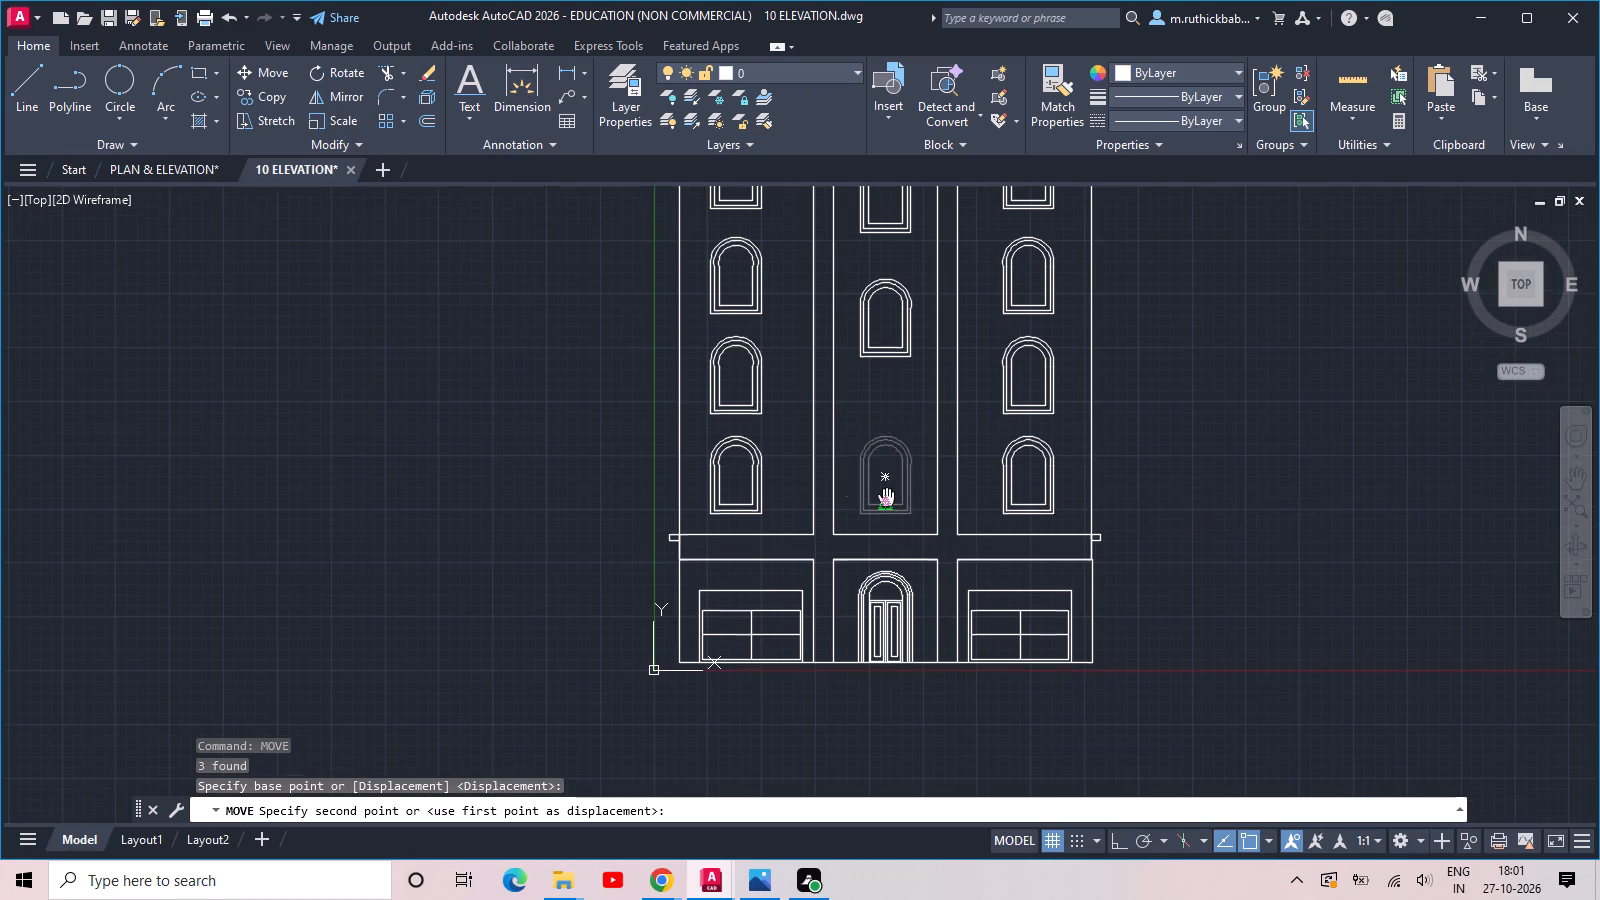
{"action": "middle_click_drag", "start_coordinate": [886, 501], "coordinate": [886, 512]}
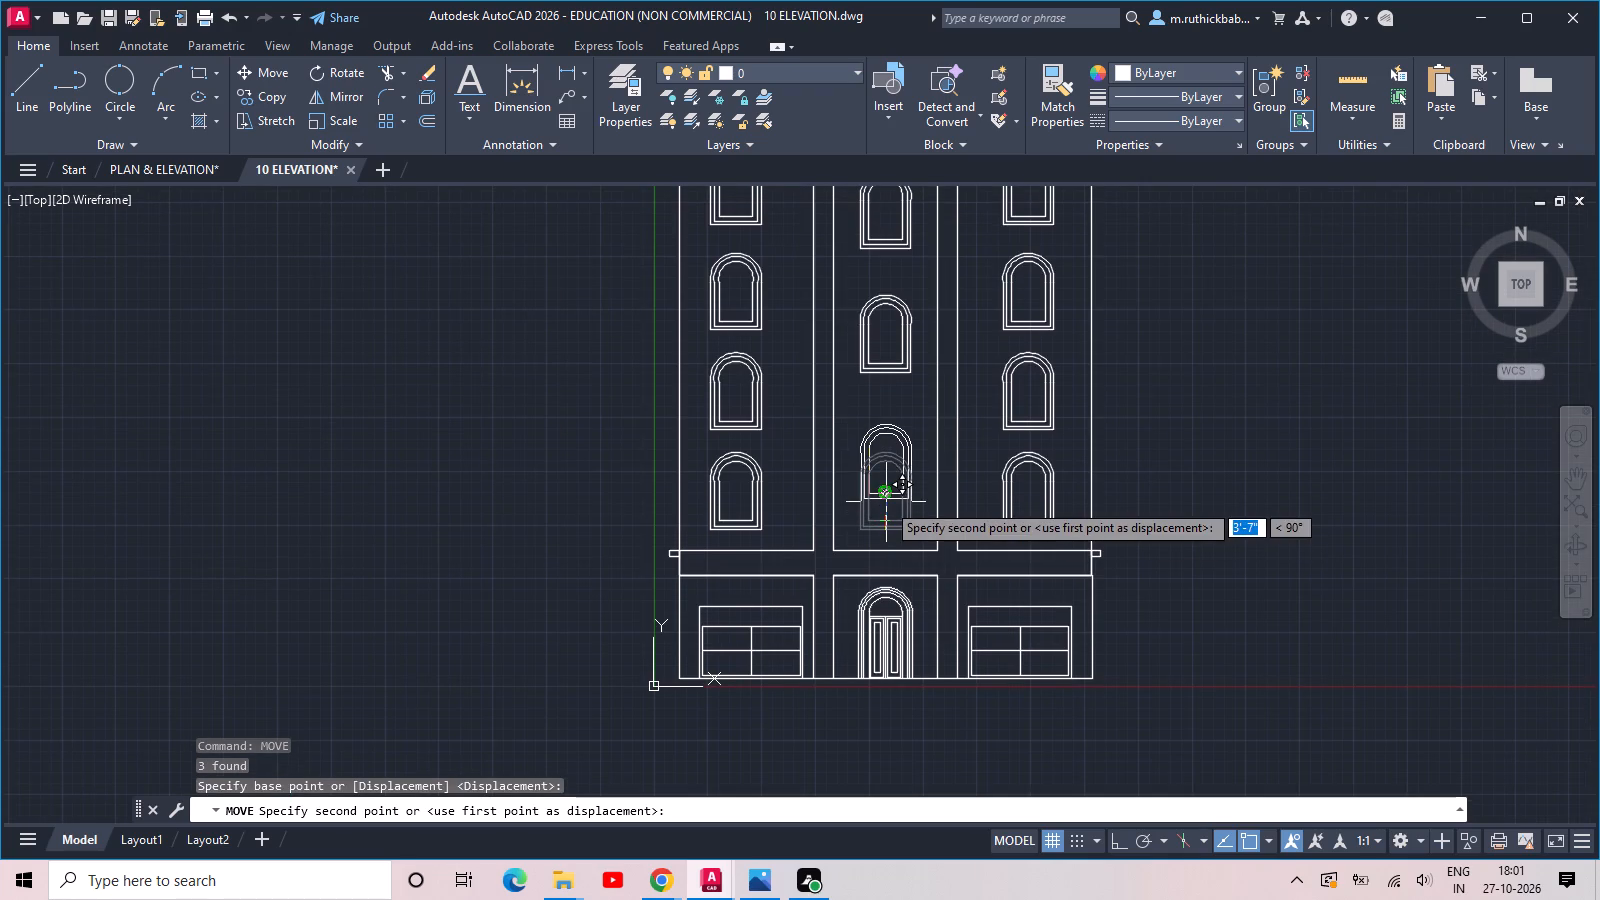
{"action": "left_click", "coordinate": [886, 502]}
{"action": "scroll", "coordinate": [913, 482], "scroll_direction": "down", "scroll_amount": 3}
{"action": "scroll", "coordinate": [938, 484], "scroll_direction": "up", "scroll_amount": 2}
{"action": "key", "text": "Escape"}
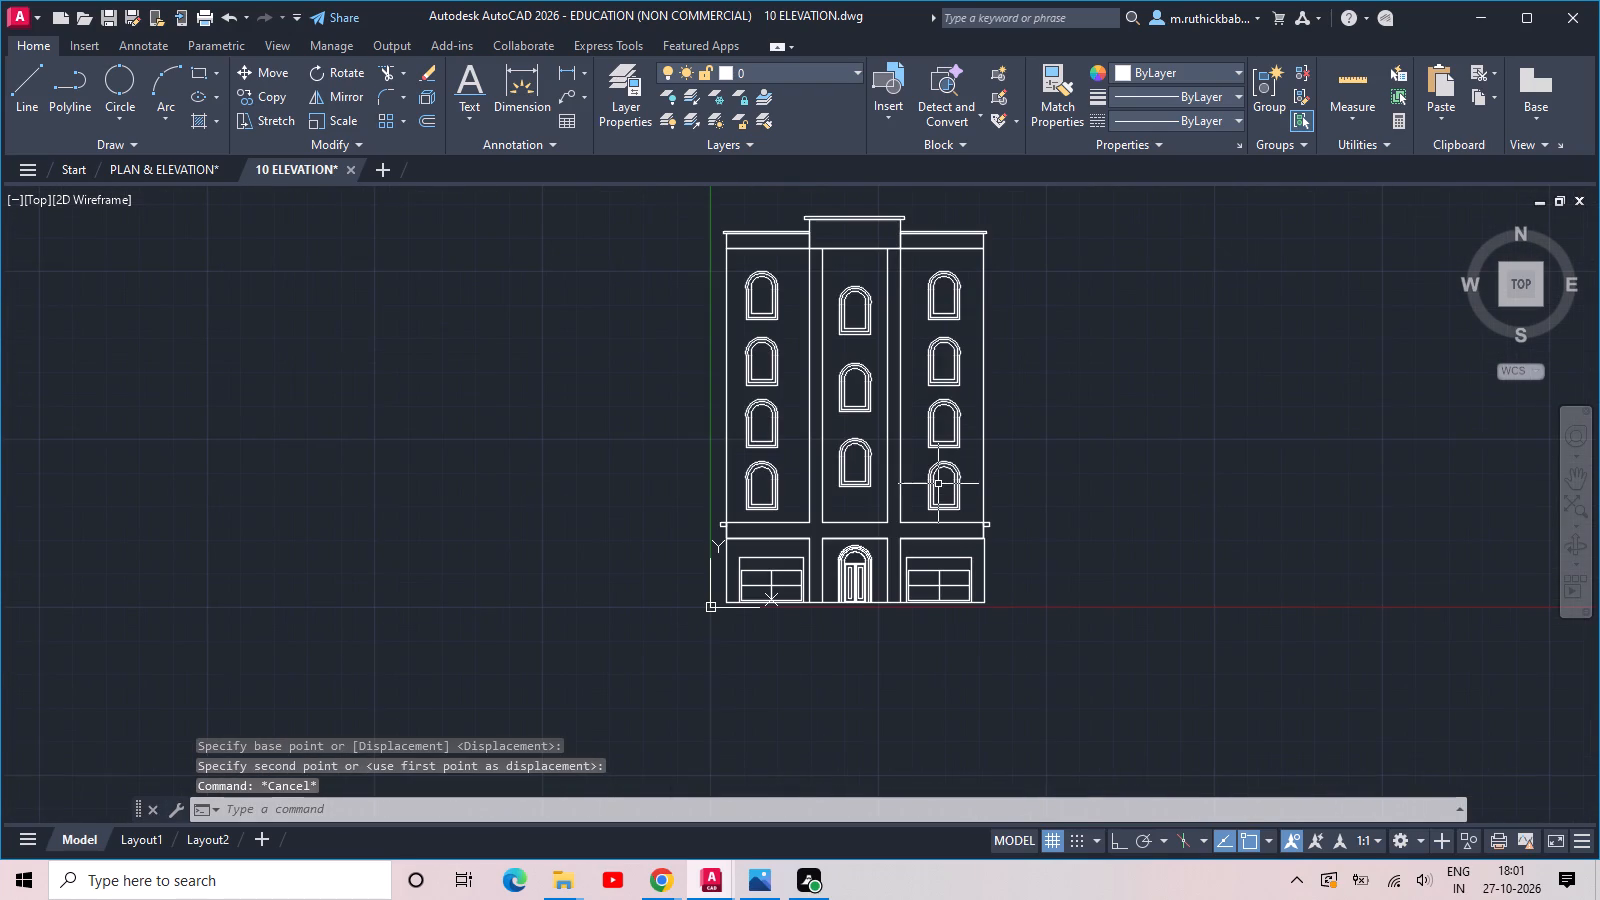
Save the elevation drawing.
{"action": "key", "text": "ctrl+s"}
{"action": "key", "text": "ctrl+s"}
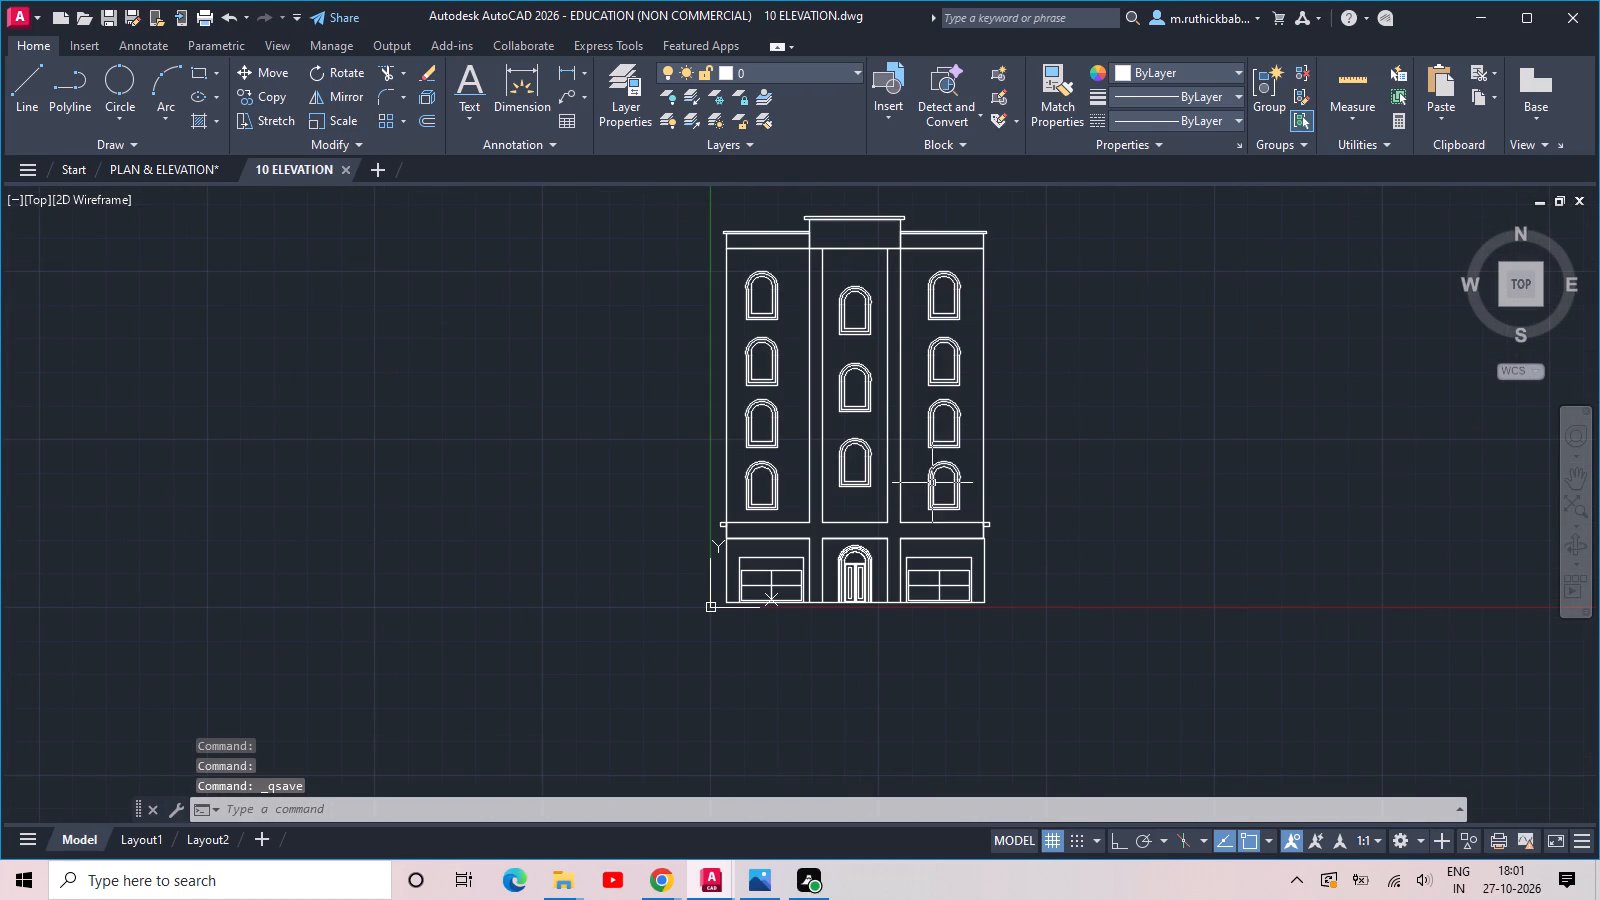
Hatch the wall areas around the openings in both outer ground-floor bays with the ANSI37 pattern at scale 80.
{"action": "middle_click_drag", "start_coordinate": [932, 483], "coordinate": [891, 497]}
{"action": "scroll", "coordinate": [896, 496], "scroll_direction": "down", "scroll_amount": 1}
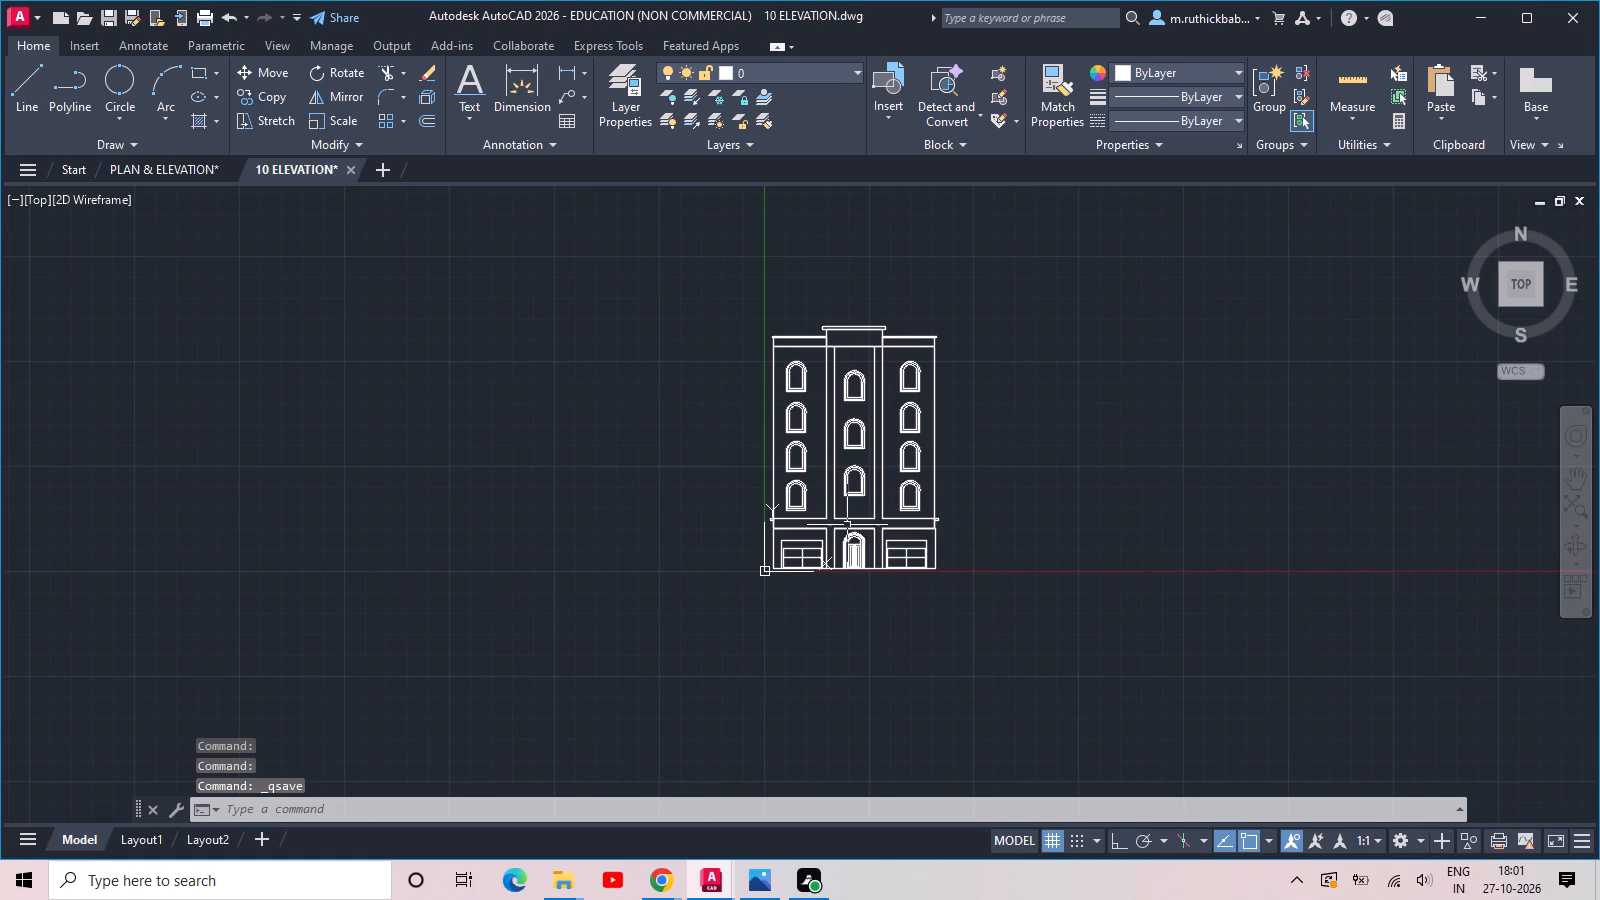
{"action": "scroll", "coordinate": [851, 531], "scroll_direction": "up", "scroll_amount": 1}
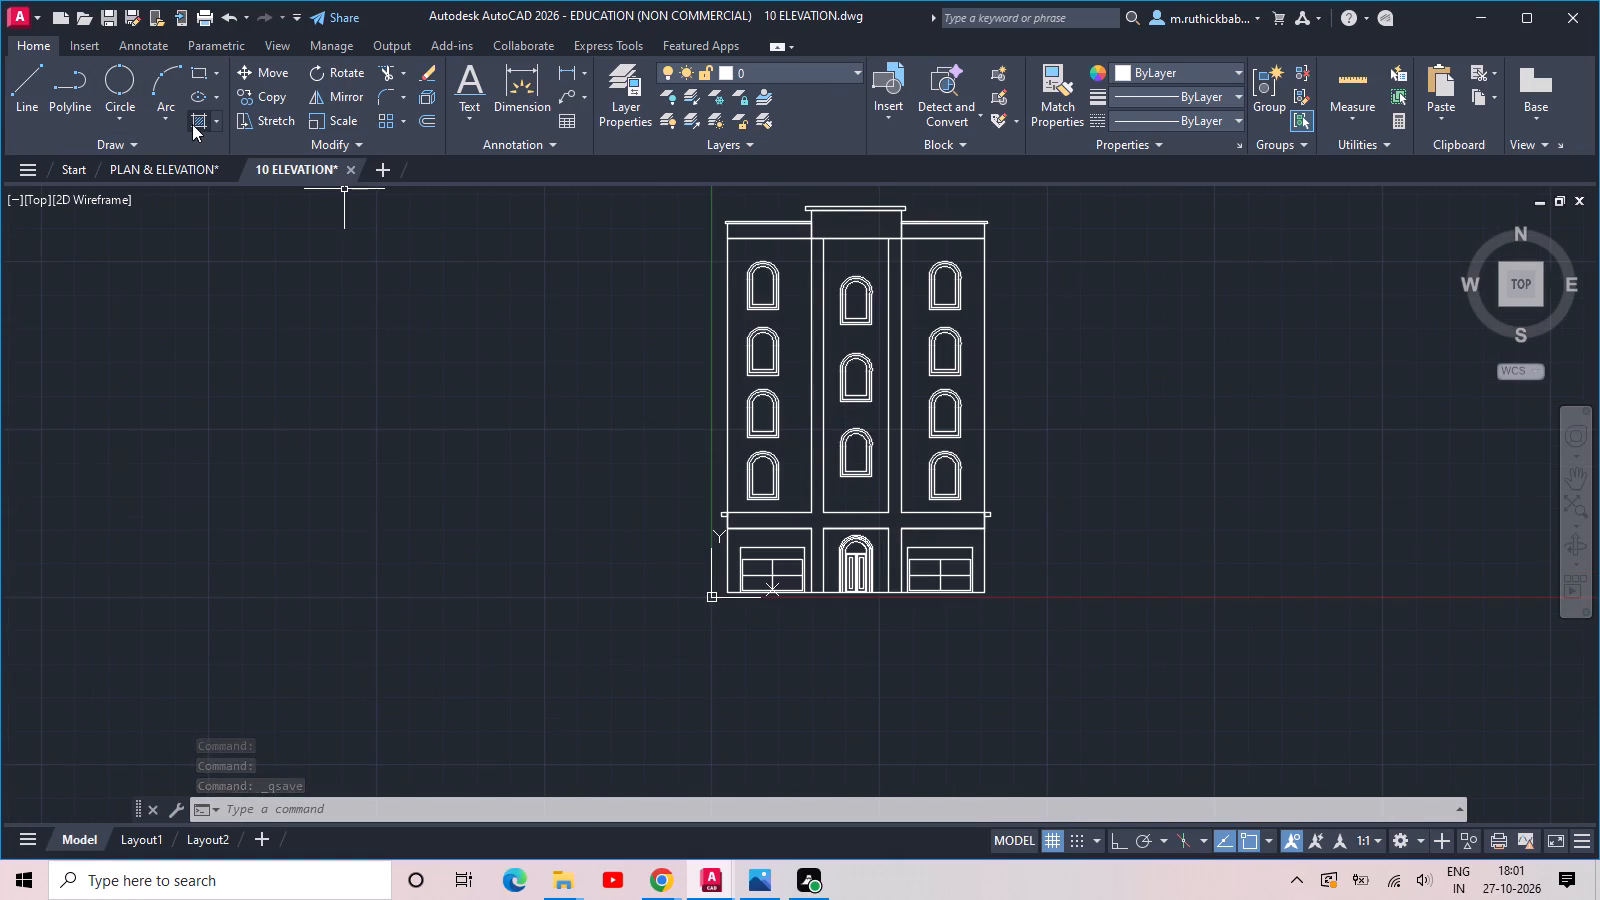
{"action": "left_click", "coordinate": [192, 124]}
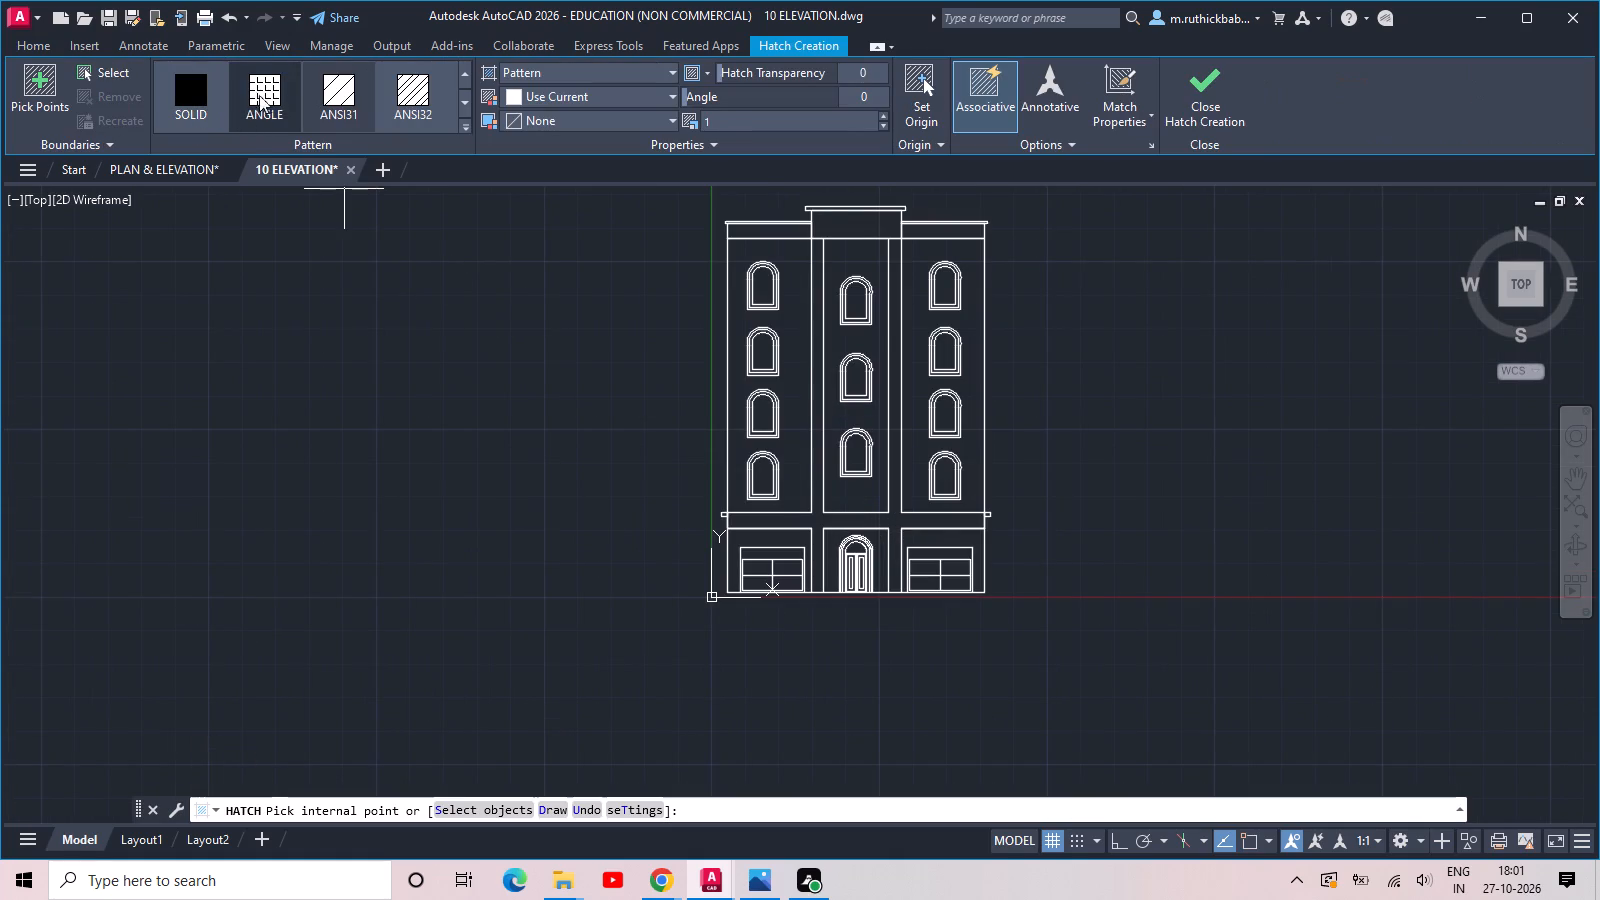
{"action": "left_click", "coordinate": [259, 94]}
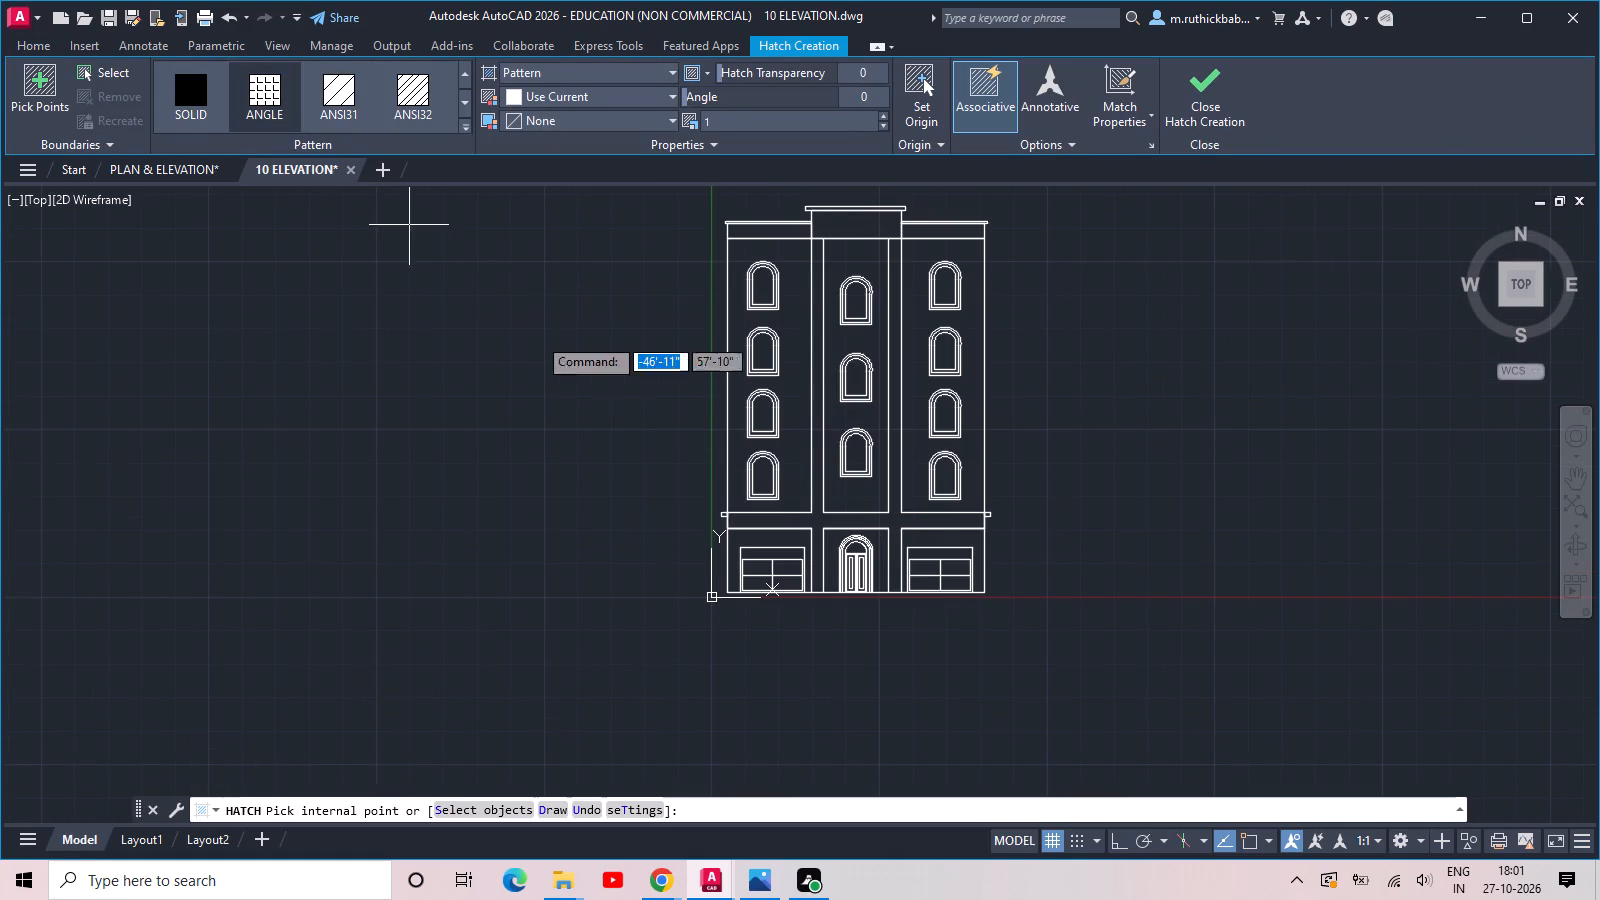
{"action": "scroll", "coordinate": [321, 97], "scroll_direction": "down", "scroll_amount": 2}
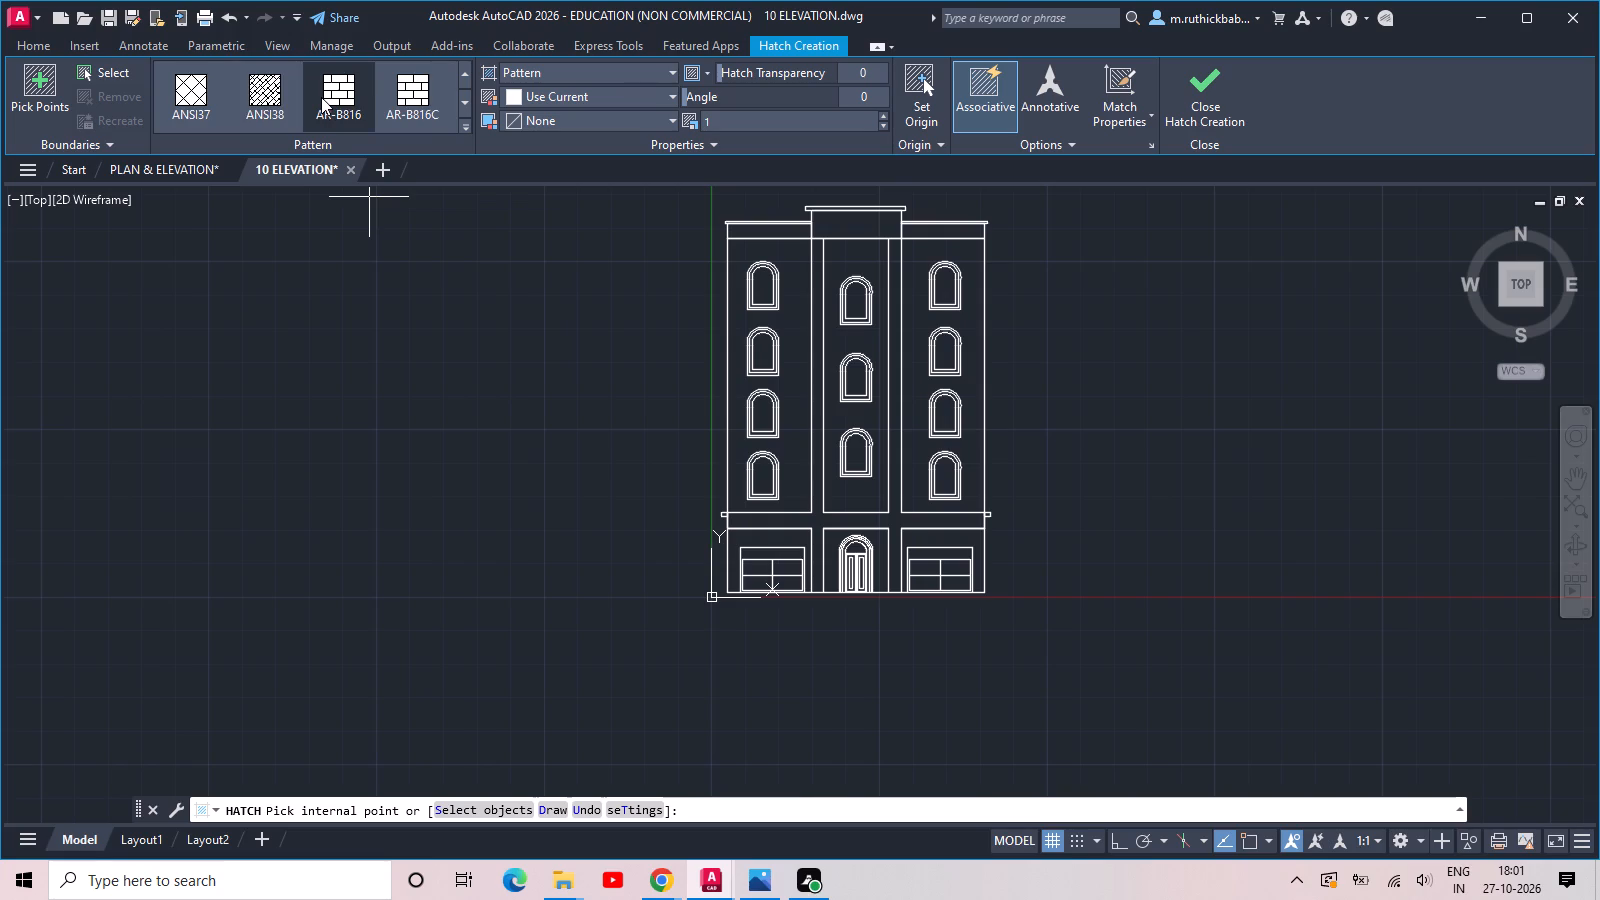
{"action": "left_click", "coordinate": [182, 96]}
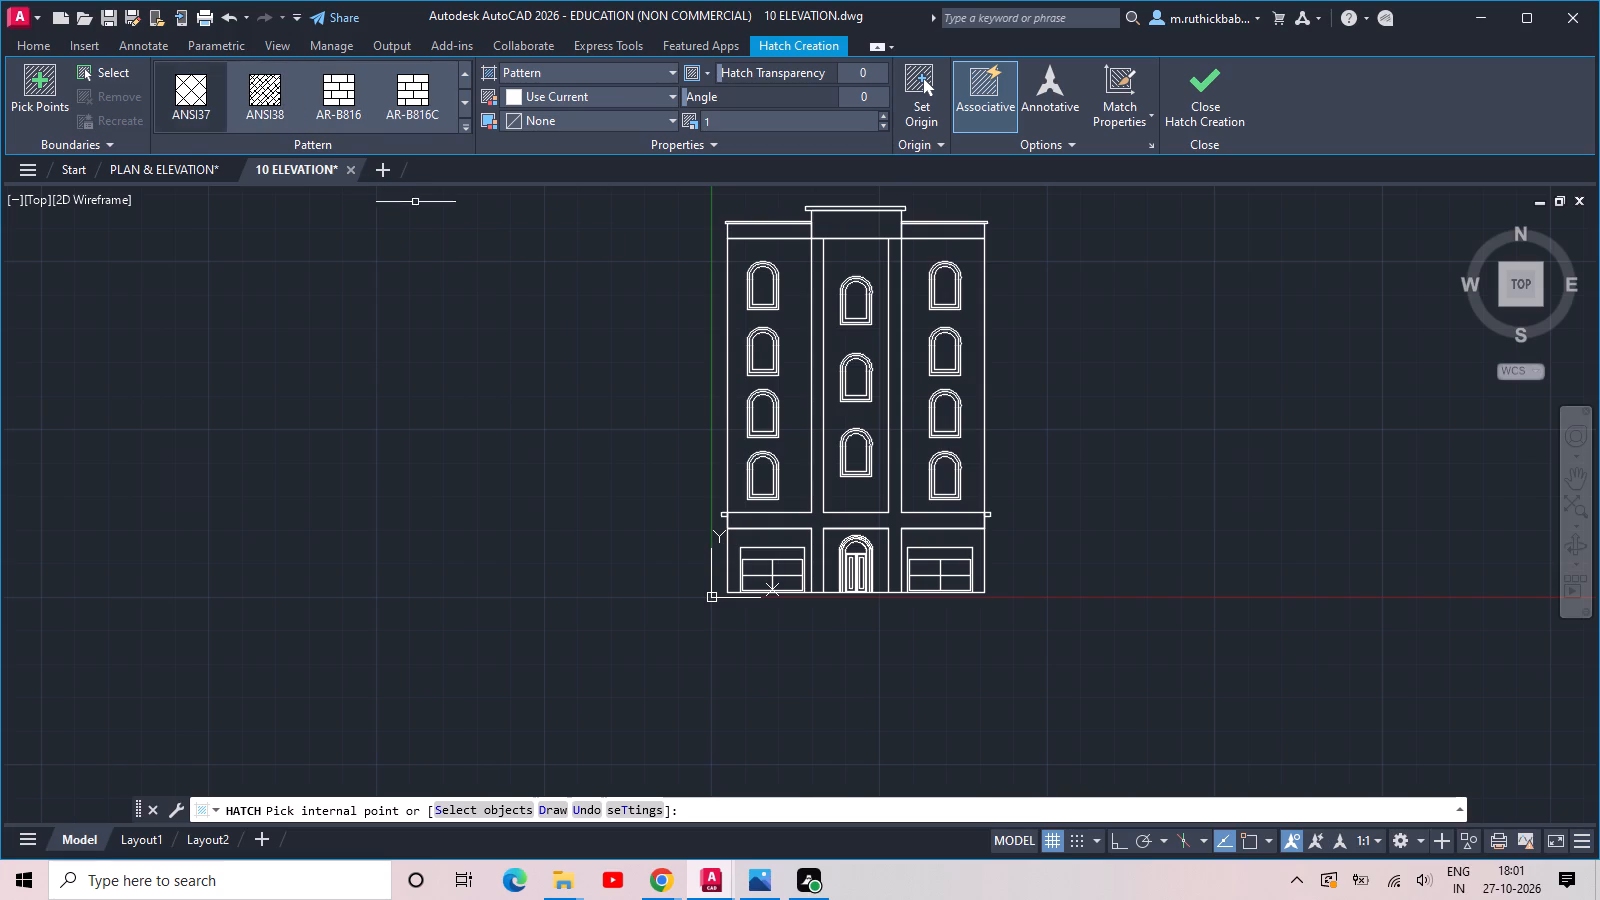
{"action": "scroll", "coordinate": [778, 521], "scroll_direction": "up", "scroll_amount": 2}
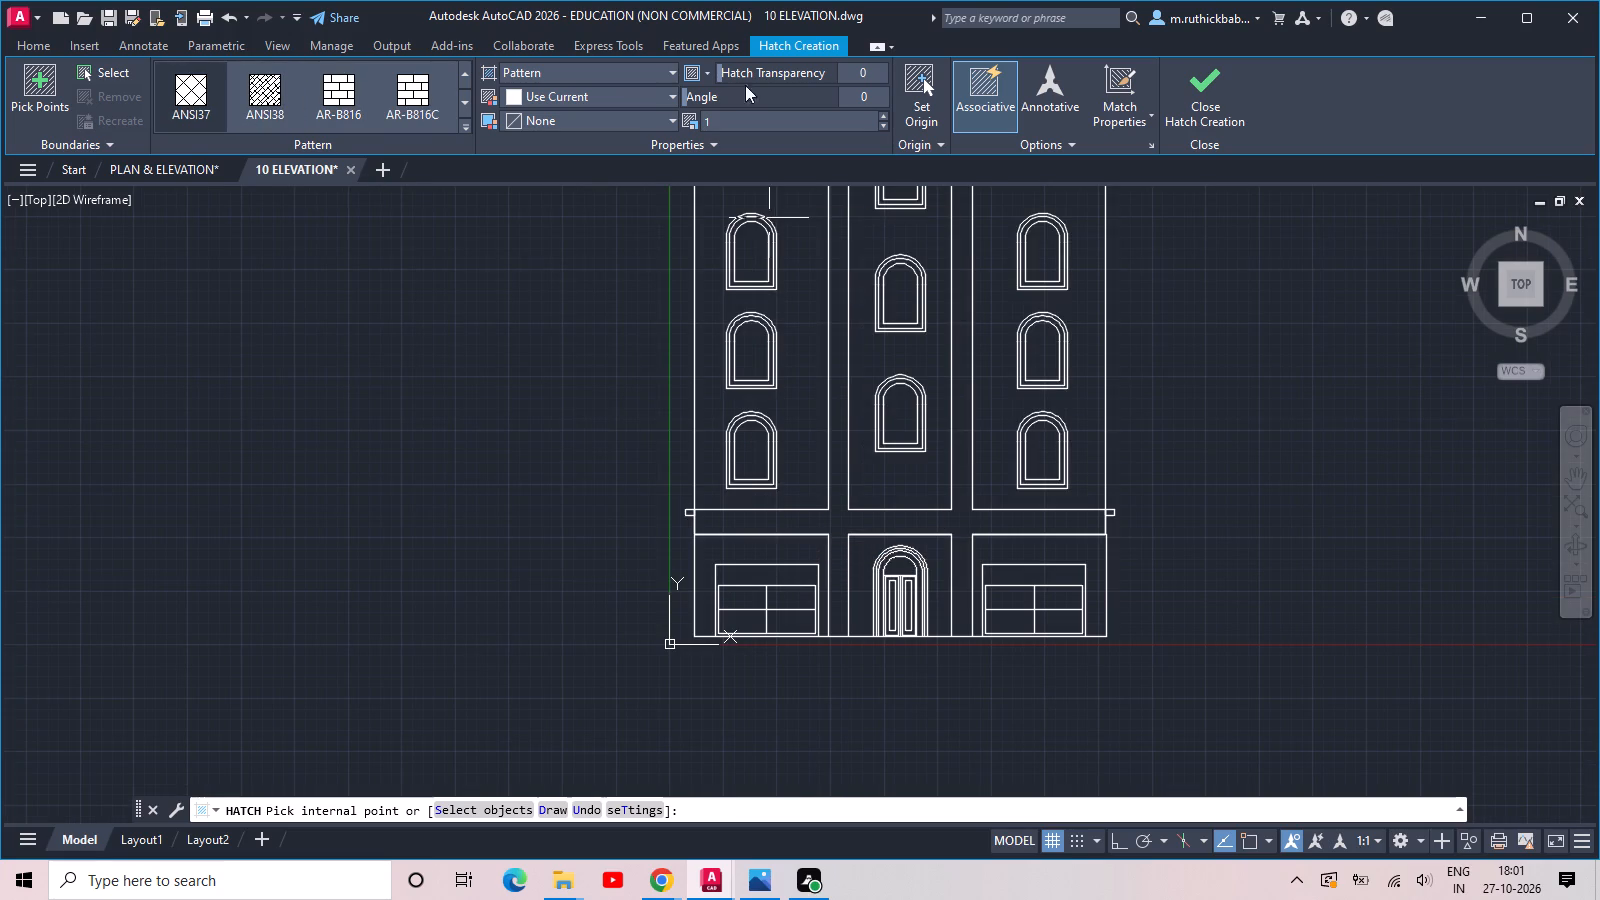
{"action": "left_click_drag", "start_coordinate": [741, 117], "coordinate": [717, 114]}
{"action": "type", "text": "69"}
{"action": "key", "text": "Return"}
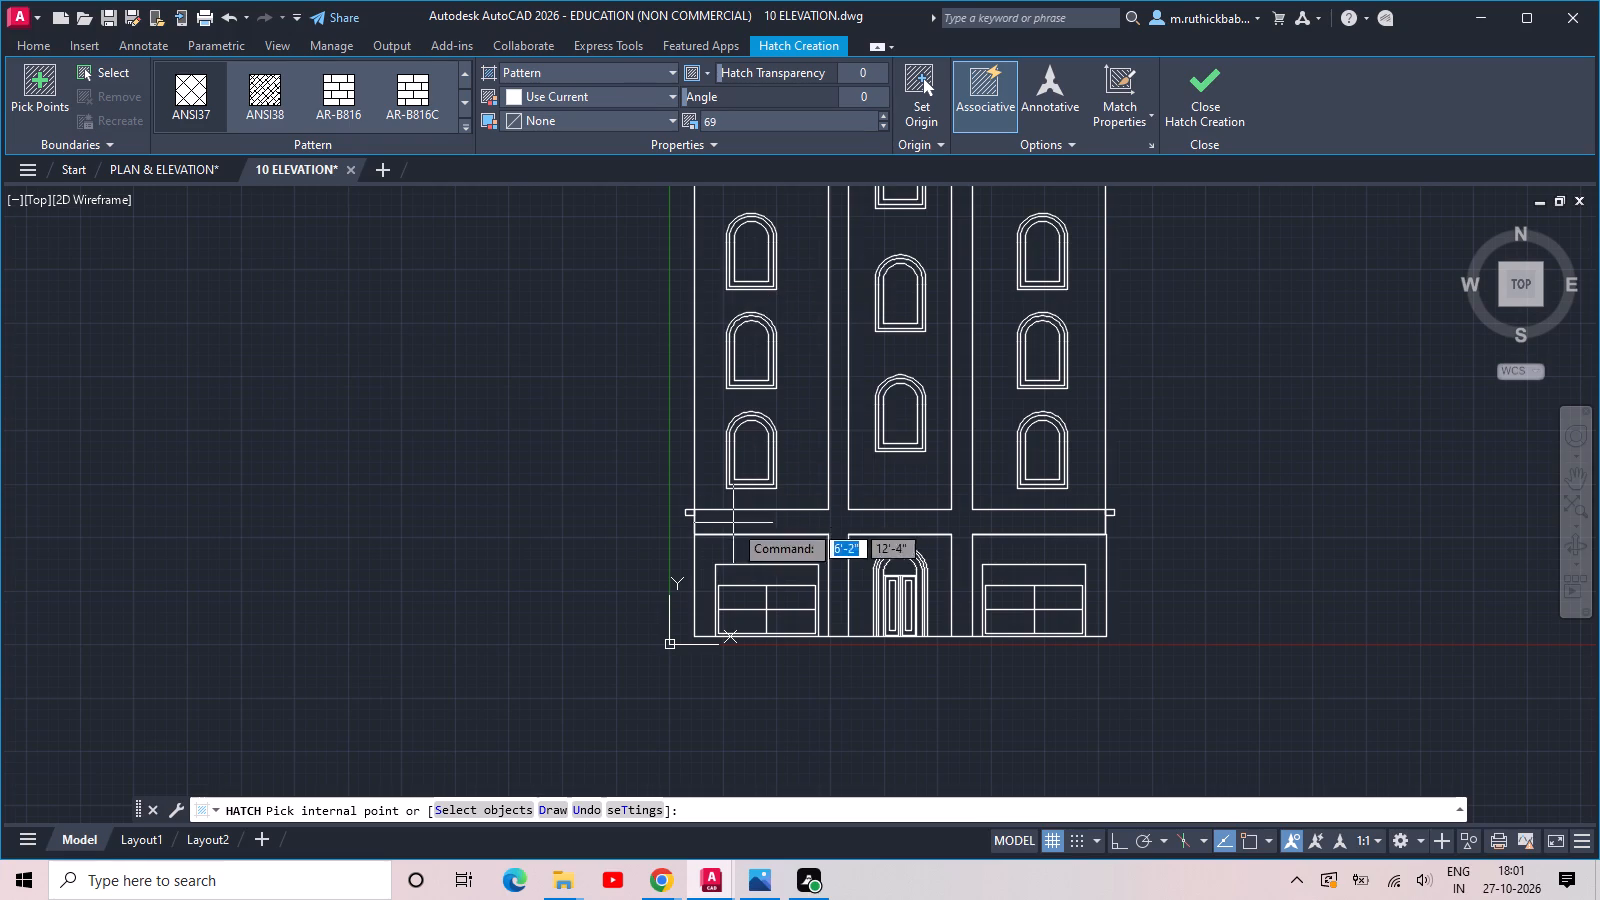
{"action": "scroll", "coordinate": [742, 549], "scroll_direction": "up", "scroll_amount": 2}
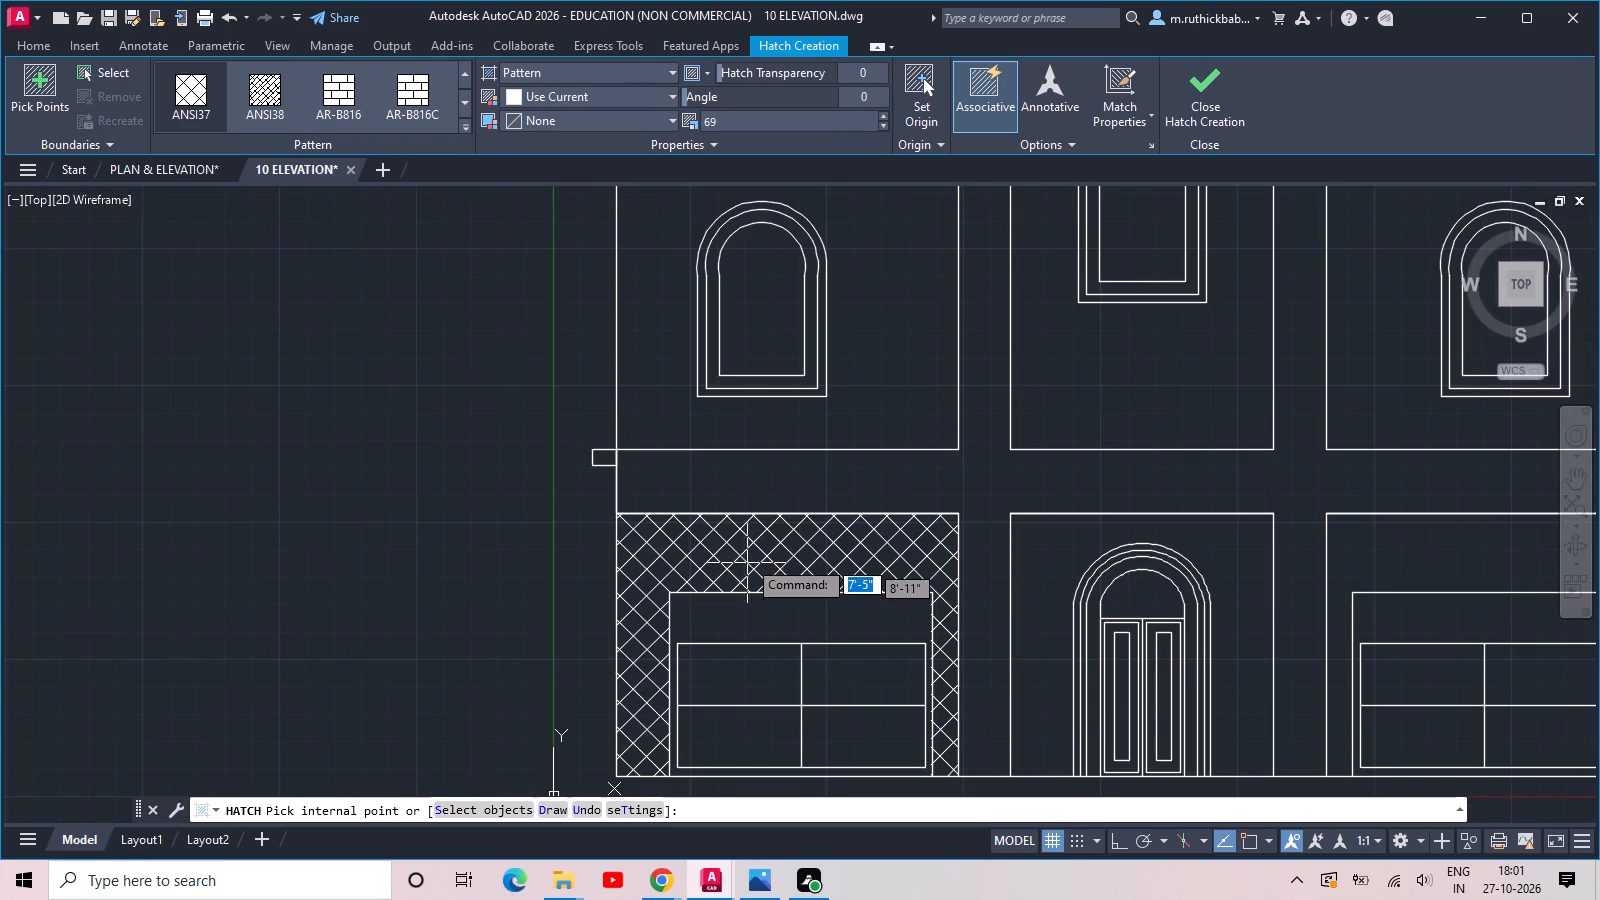
{"action": "left_click_drag", "start_coordinate": [737, 126], "coordinate": [642, 102]}
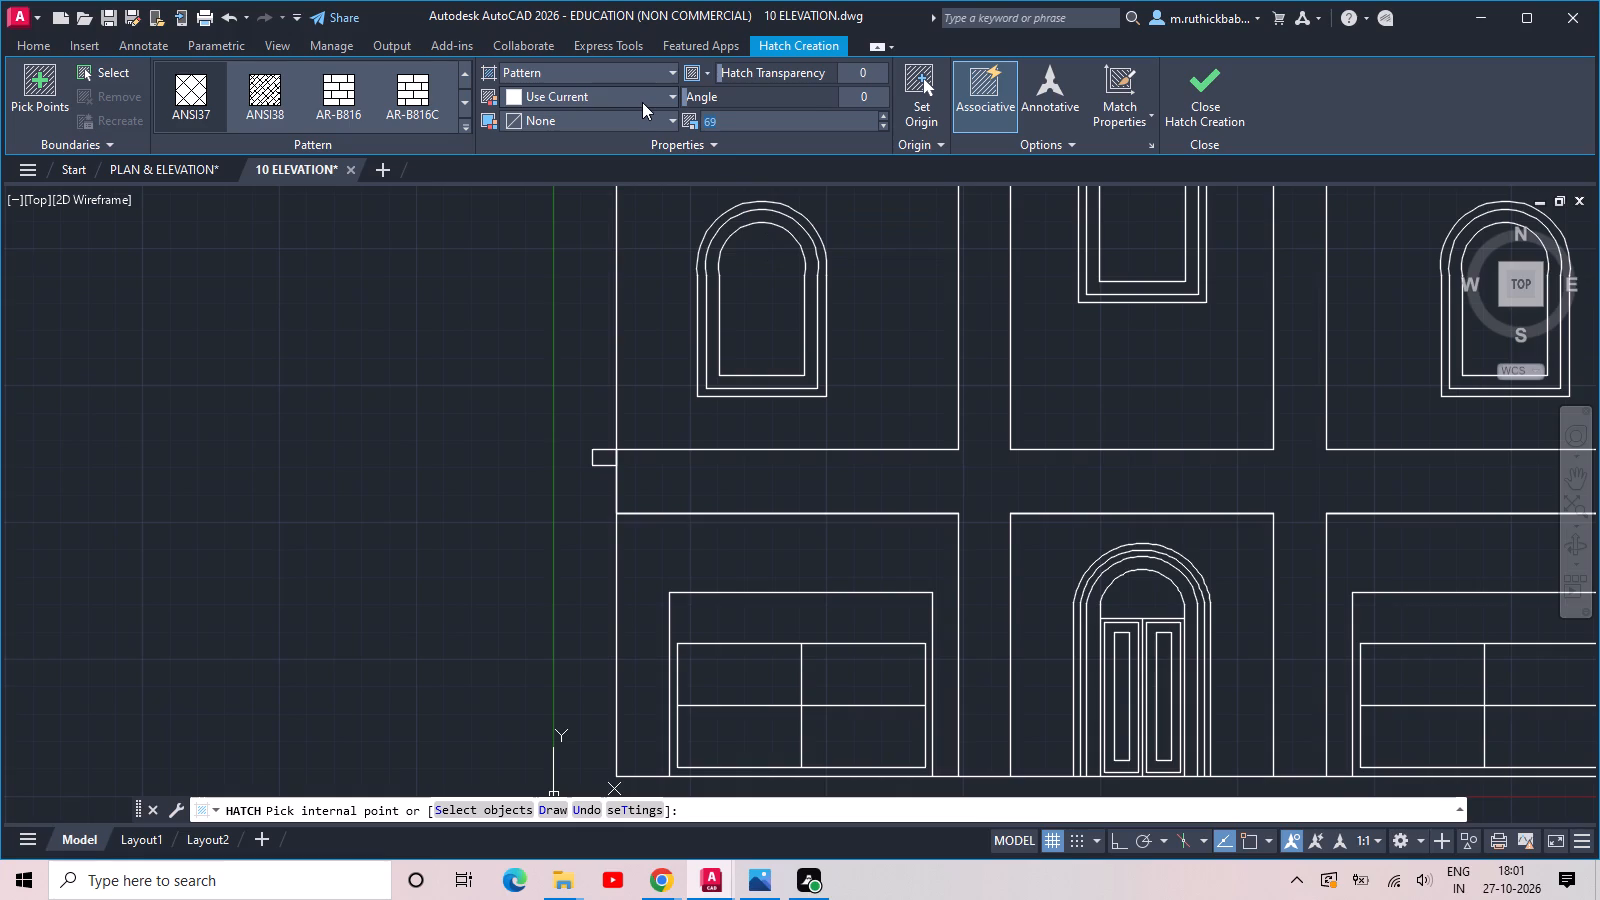
{"action": "type", "text": "80"}
{"action": "key", "text": "Return"}
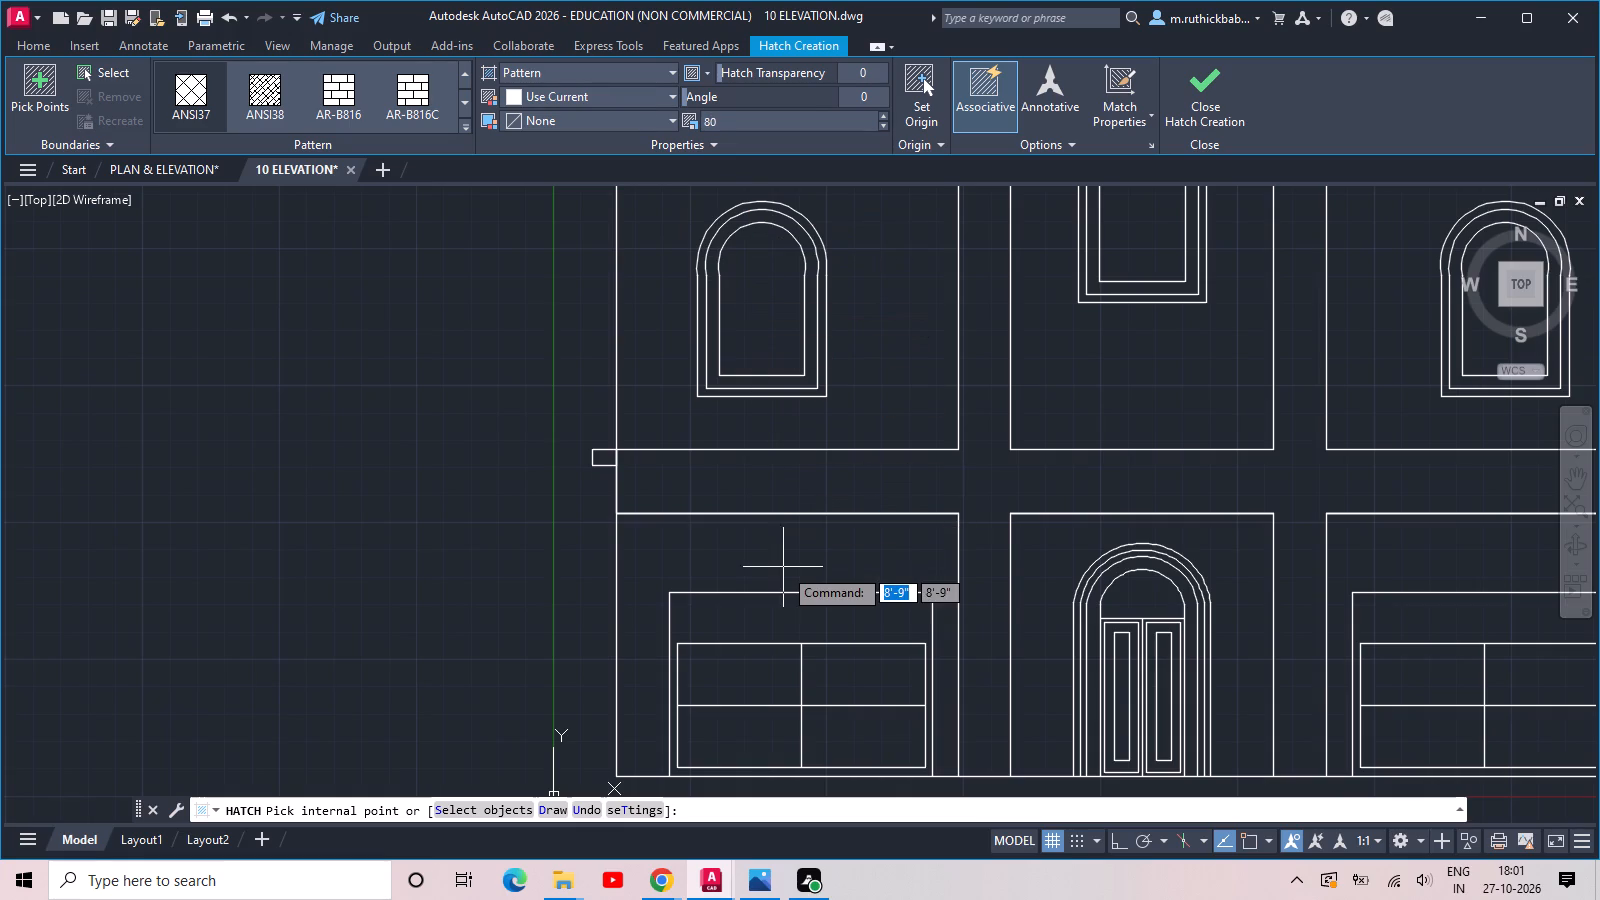
{"action": "left_click", "coordinate": [781, 551]}
{"action": "middle_click_drag", "start_coordinate": [1028, 534], "coordinate": [790, 544]}
{"action": "left_click", "coordinate": [1202, 562]}
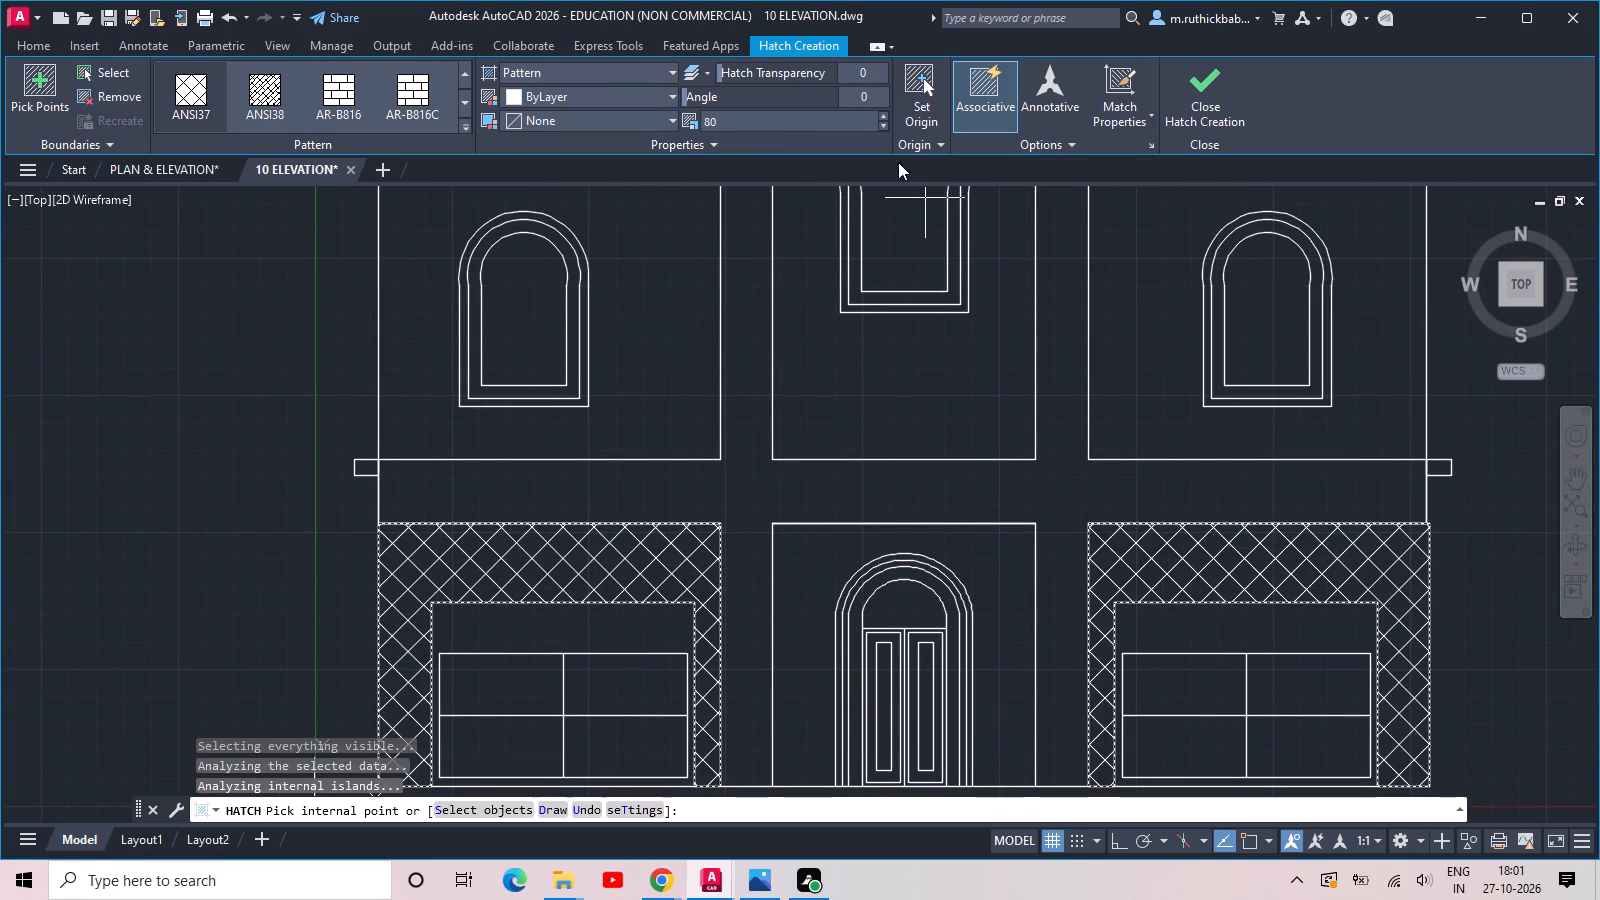
Set the ground-floor wall hatch angle to 135 so its grid runs horizontally and vertically.
{"action": "left_click", "coordinate": [718, 98]}
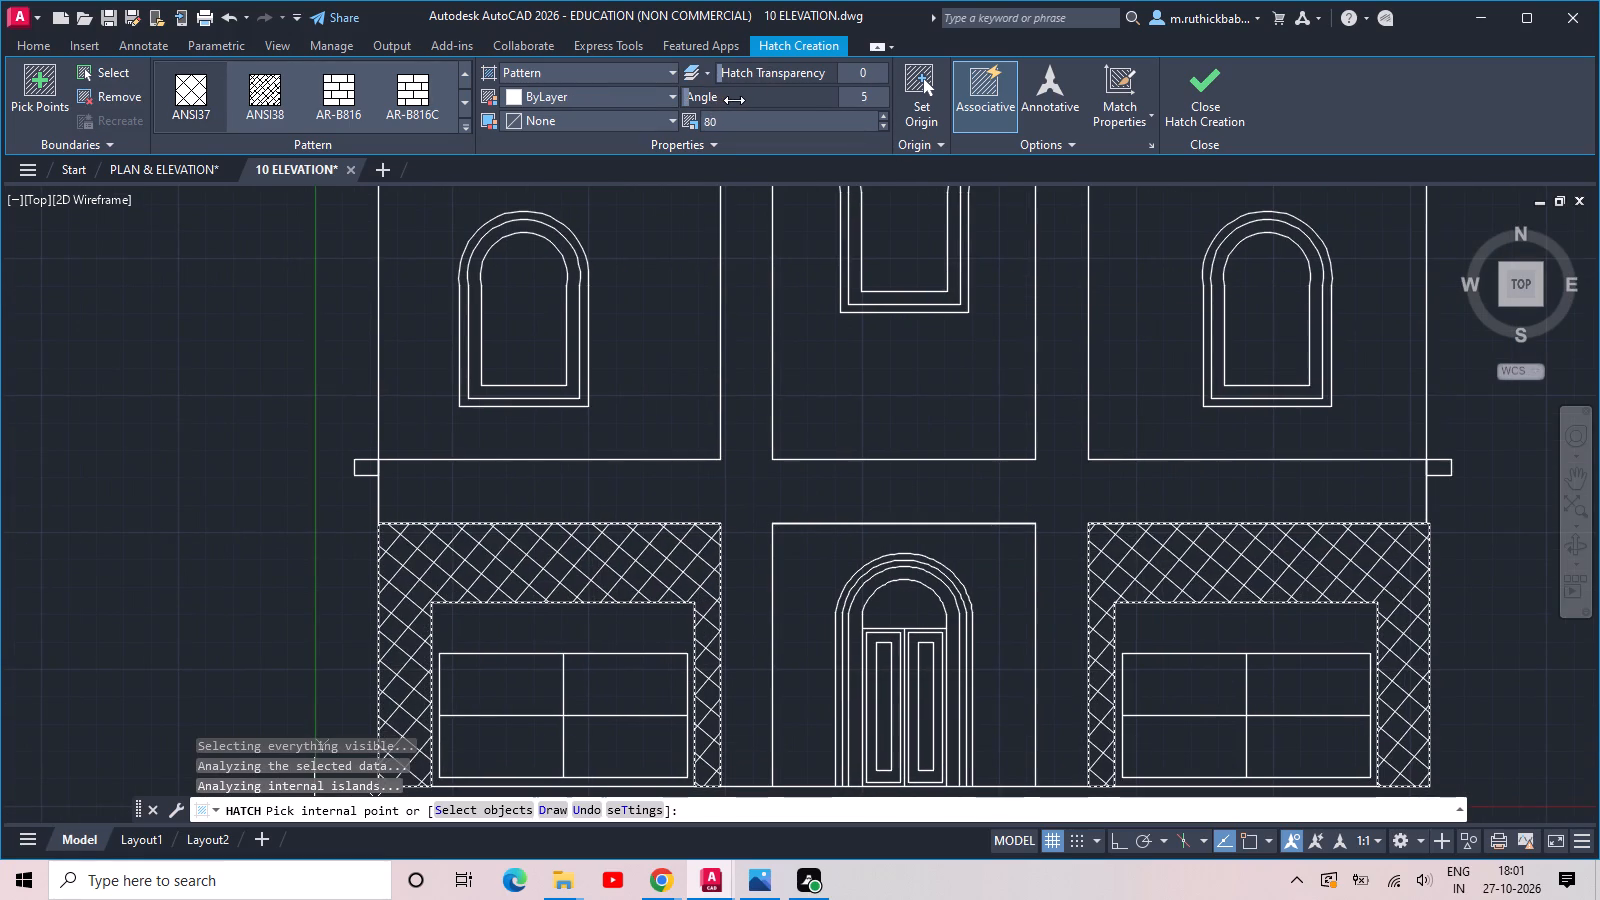
{"action": "left_click_drag", "start_coordinate": [734, 100], "coordinate": [789, 98]}
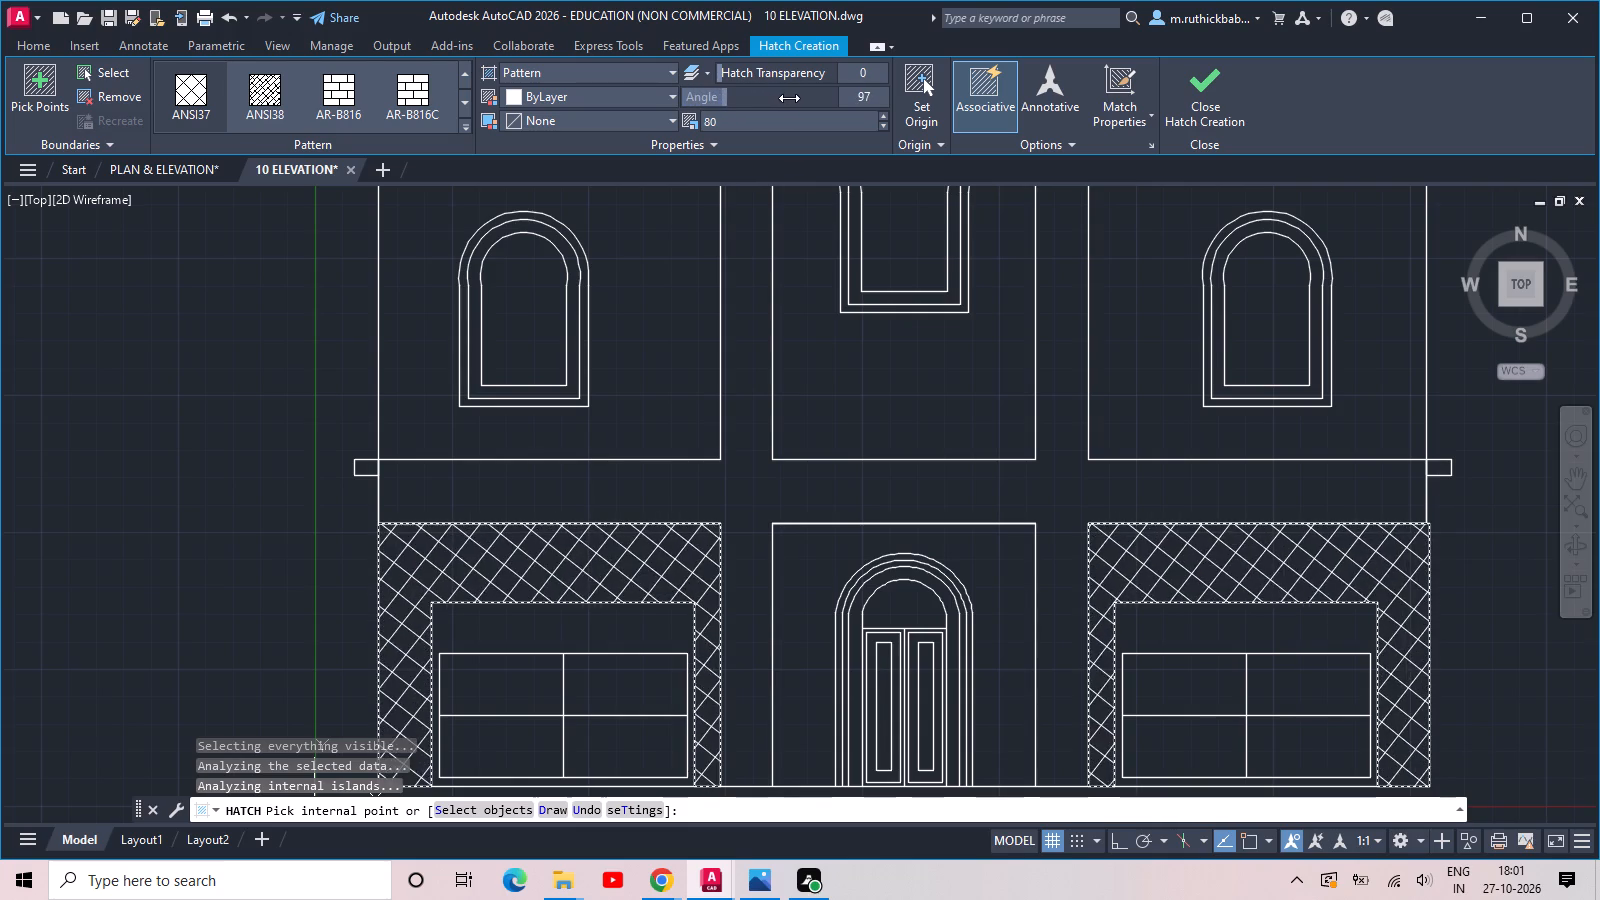
{"action": "left_click_drag", "start_coordinate": [789, 98], "coordinate": [805, 98]}
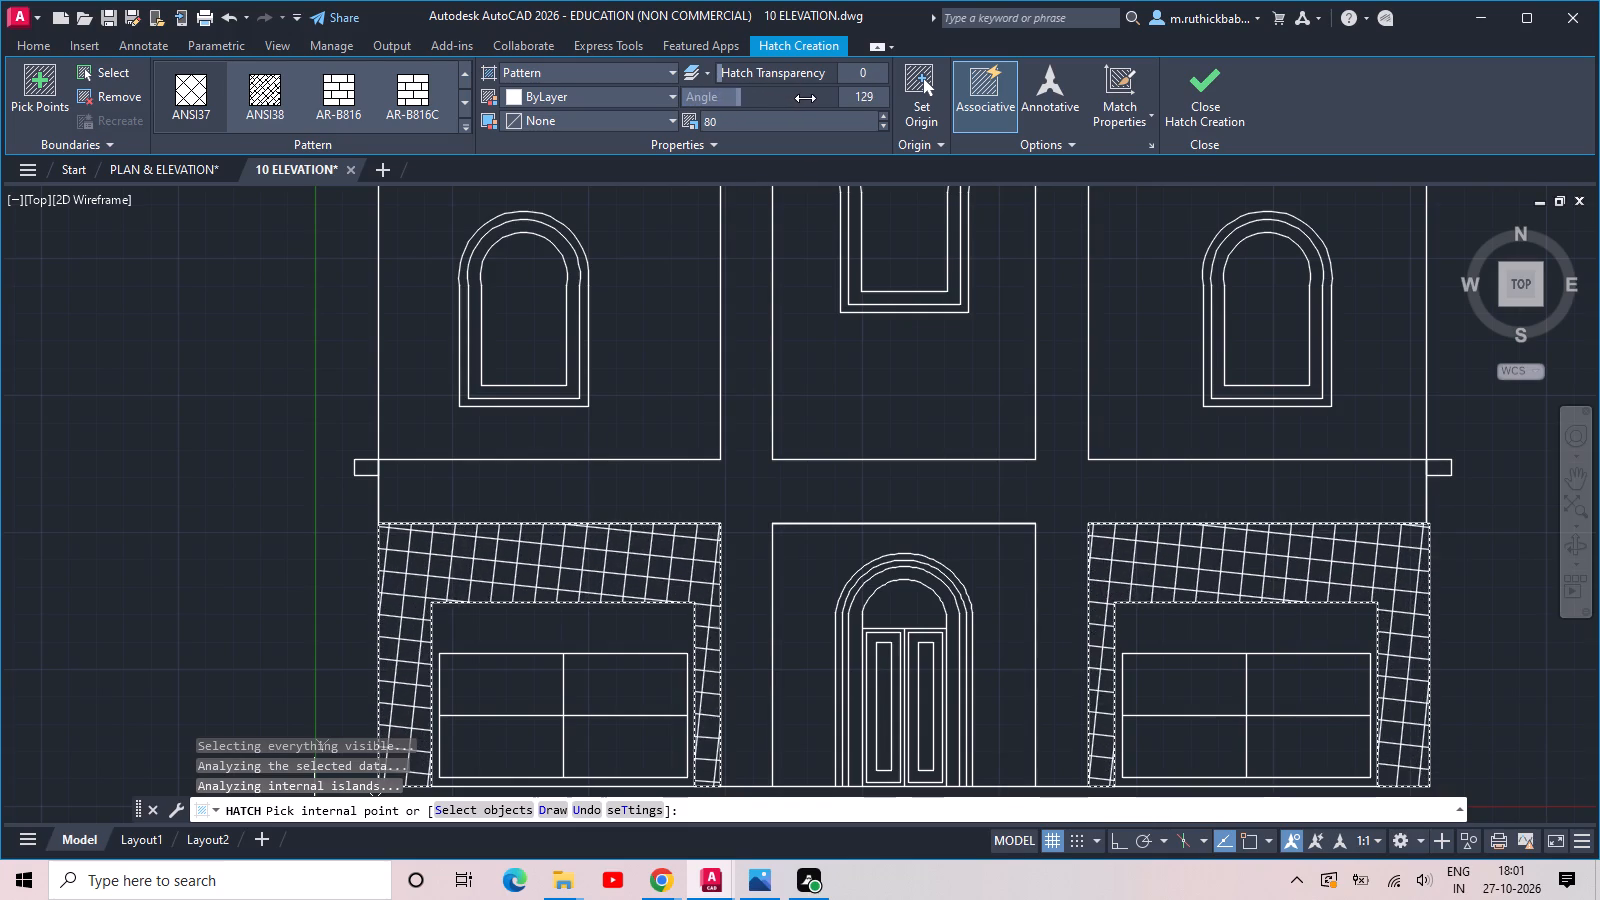
{"action": "left_click_drag", "start_coordinate": [805, 98], "coordinate": [809, 98]}
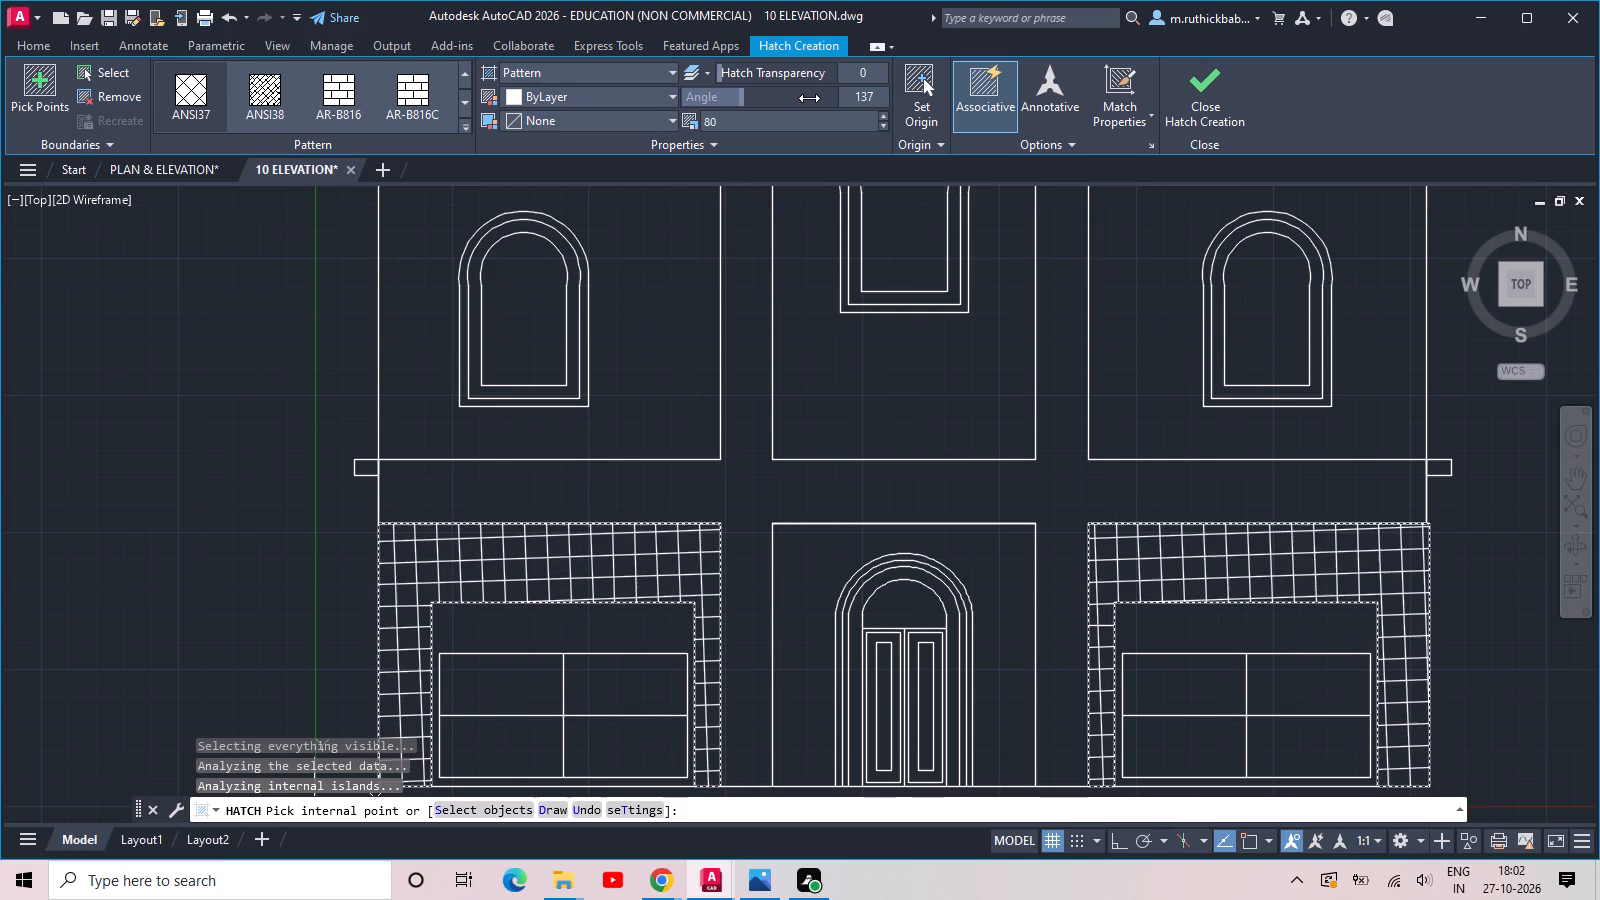
{"action": "left_click_drag", "start_coordinate": [809, 98], "coordinate": [808, 98]}
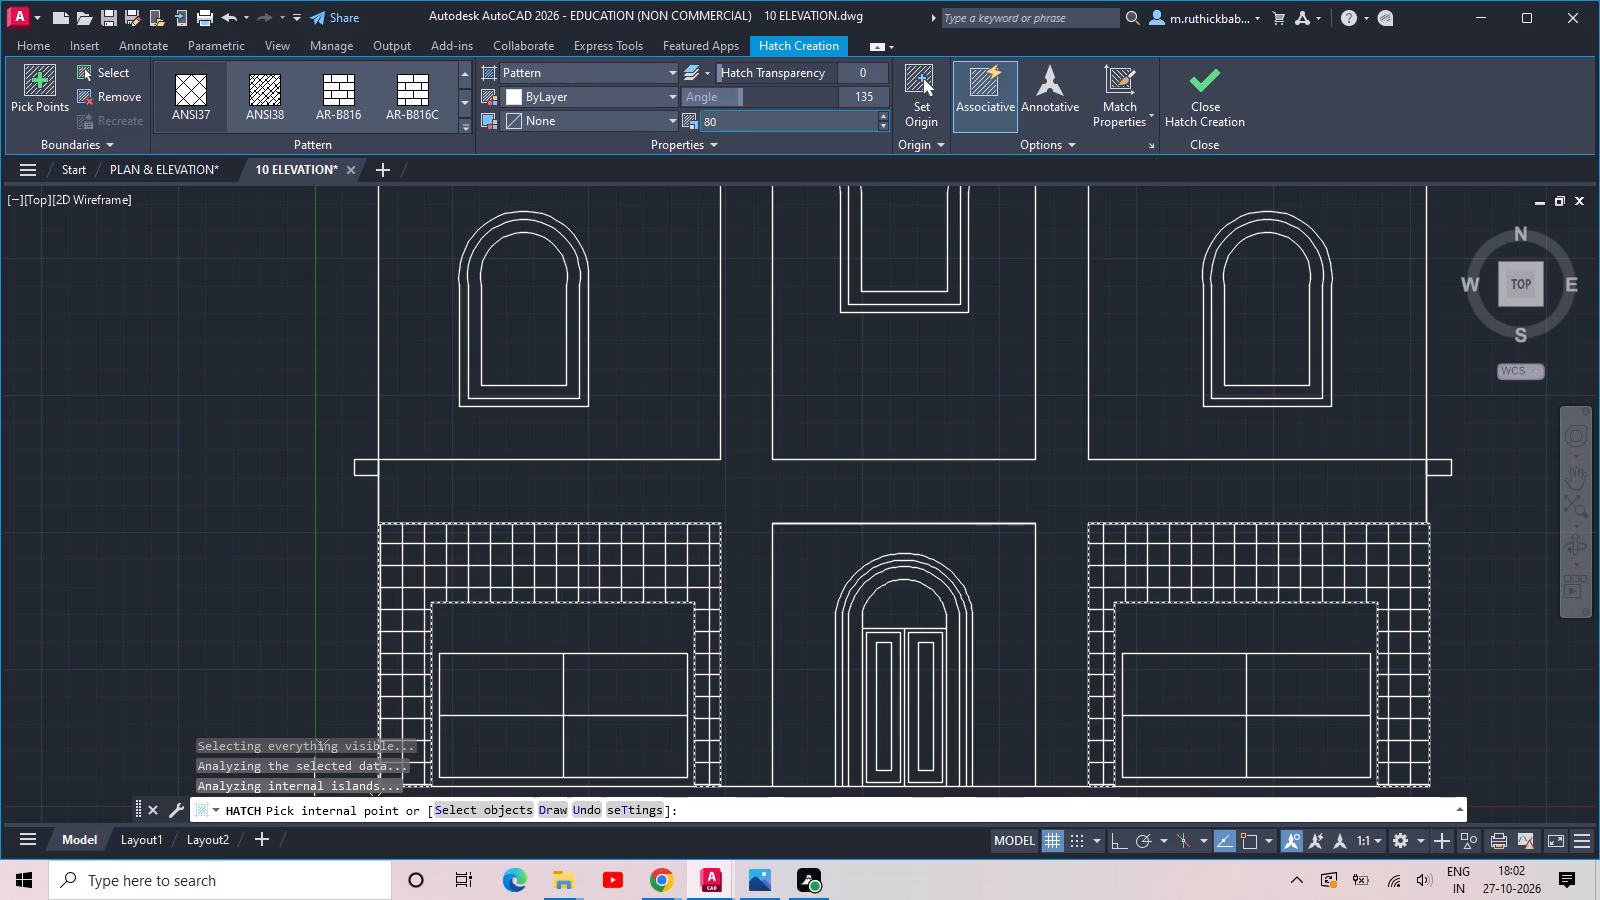
Set the ground-floor wall hatch scale to 110.
{"action": "left_click_drag", "start_coordinate": [735, 115], "coordinate": [666, 113]}
{"action": "type", "text": "110"}
{"action": "key", "text": "Return"}
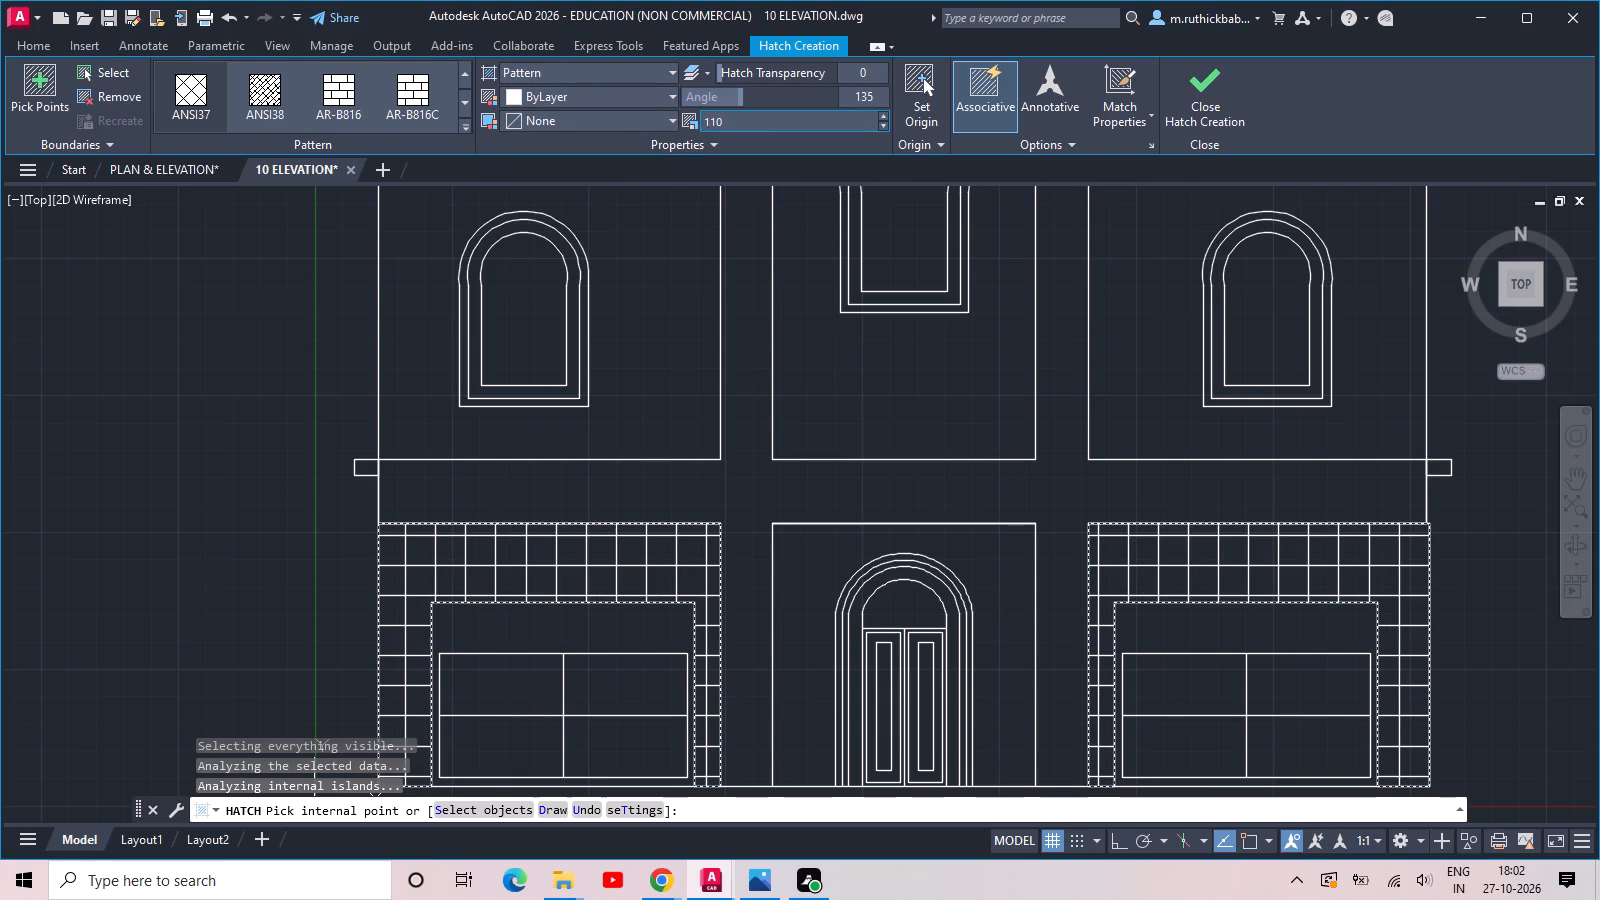
Set the ground-floor wall hatch scale to 120 and finish placing the hatch.
{"action": "left_click_drag", "start_coordinate": [734, 116], "coordinate": [700, 123]}
{"action": "type", "text": "120"}
{"action": "key", "text": "Return"}
{"action": "key", "text": "Return"}
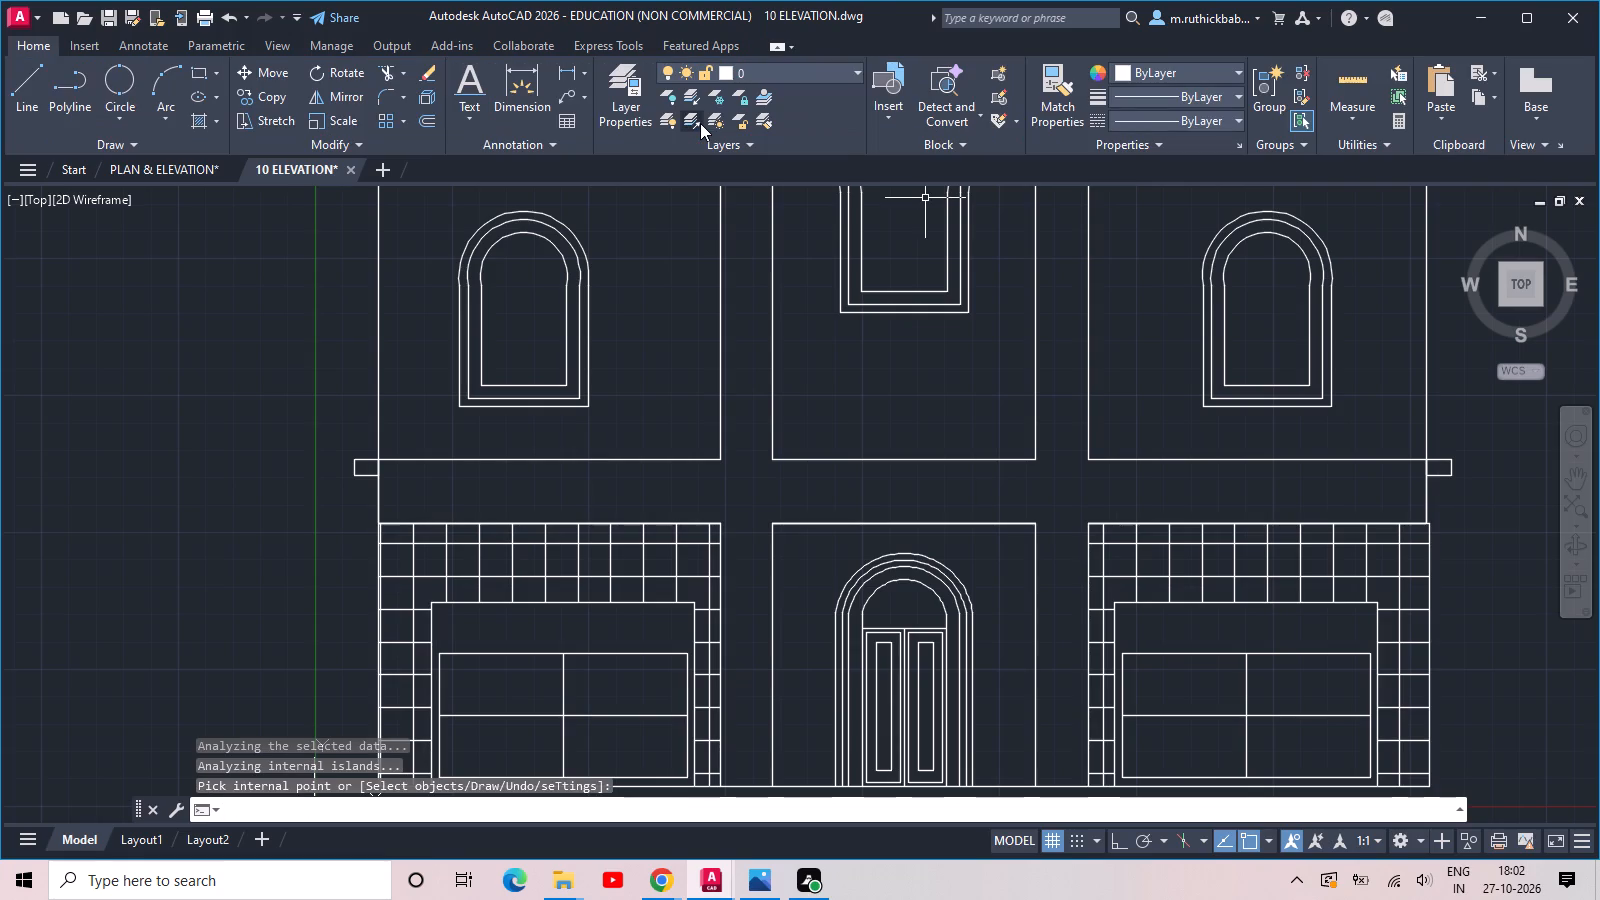
Edit the placed ground-floor wall hatch, trying a scale of 130 and settling on 150.
{"action": "scroll", "coordinate": [700, 123], "scroll_direction": "down", "scroll_amount": 1}
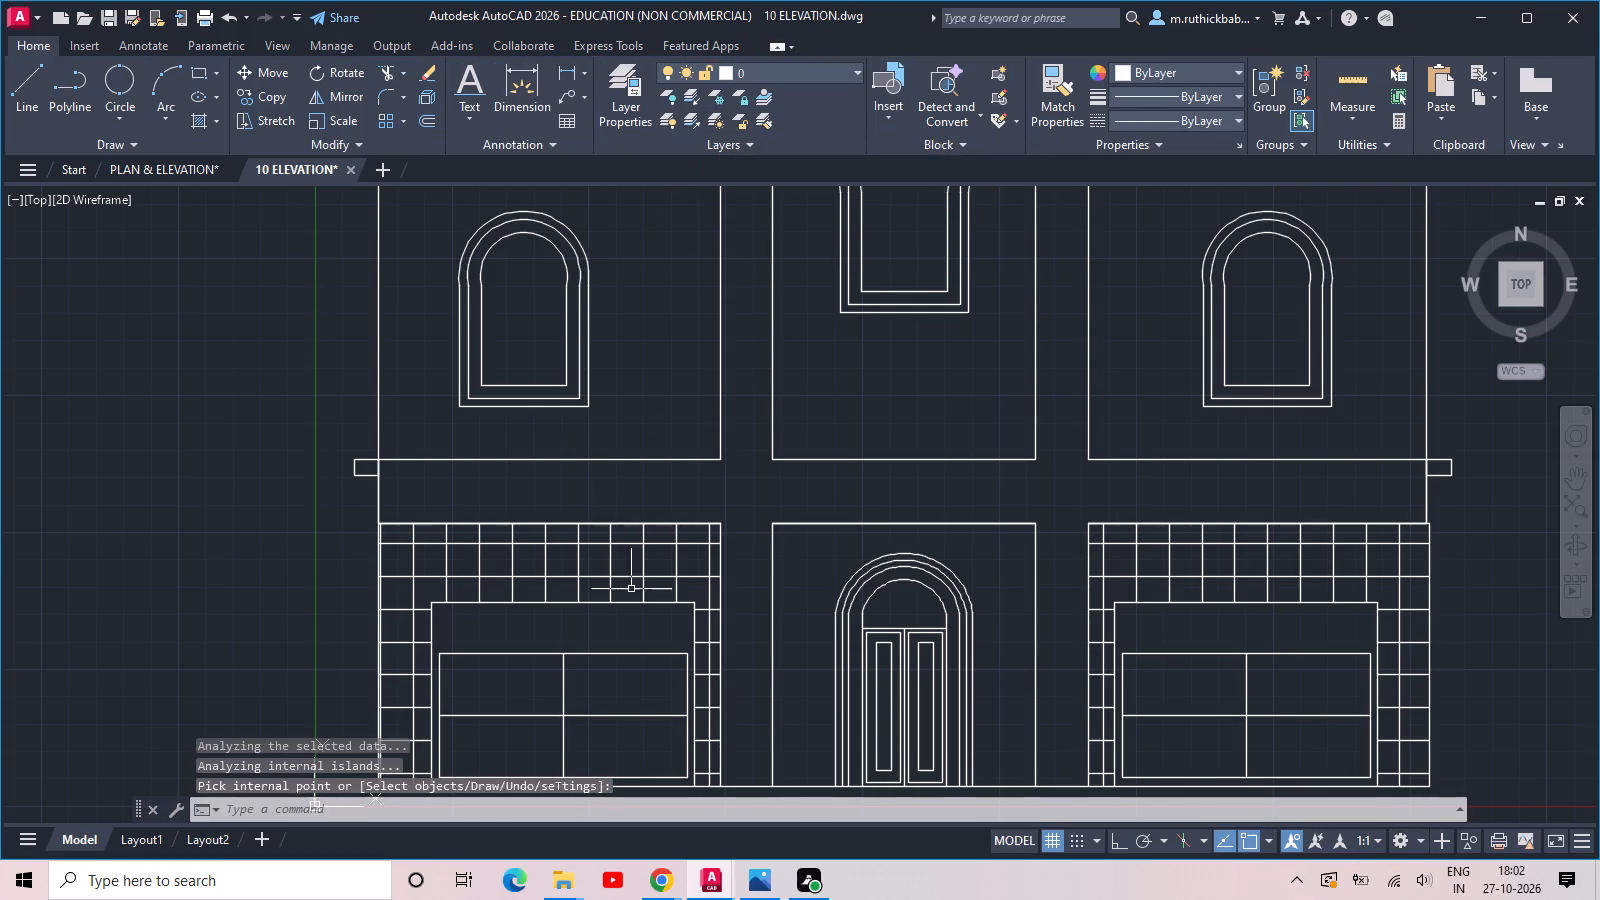
{"action": "left_click", "coordinate": [630, 577]}
{"action": "left_click", "coordinate": [745, 117]}
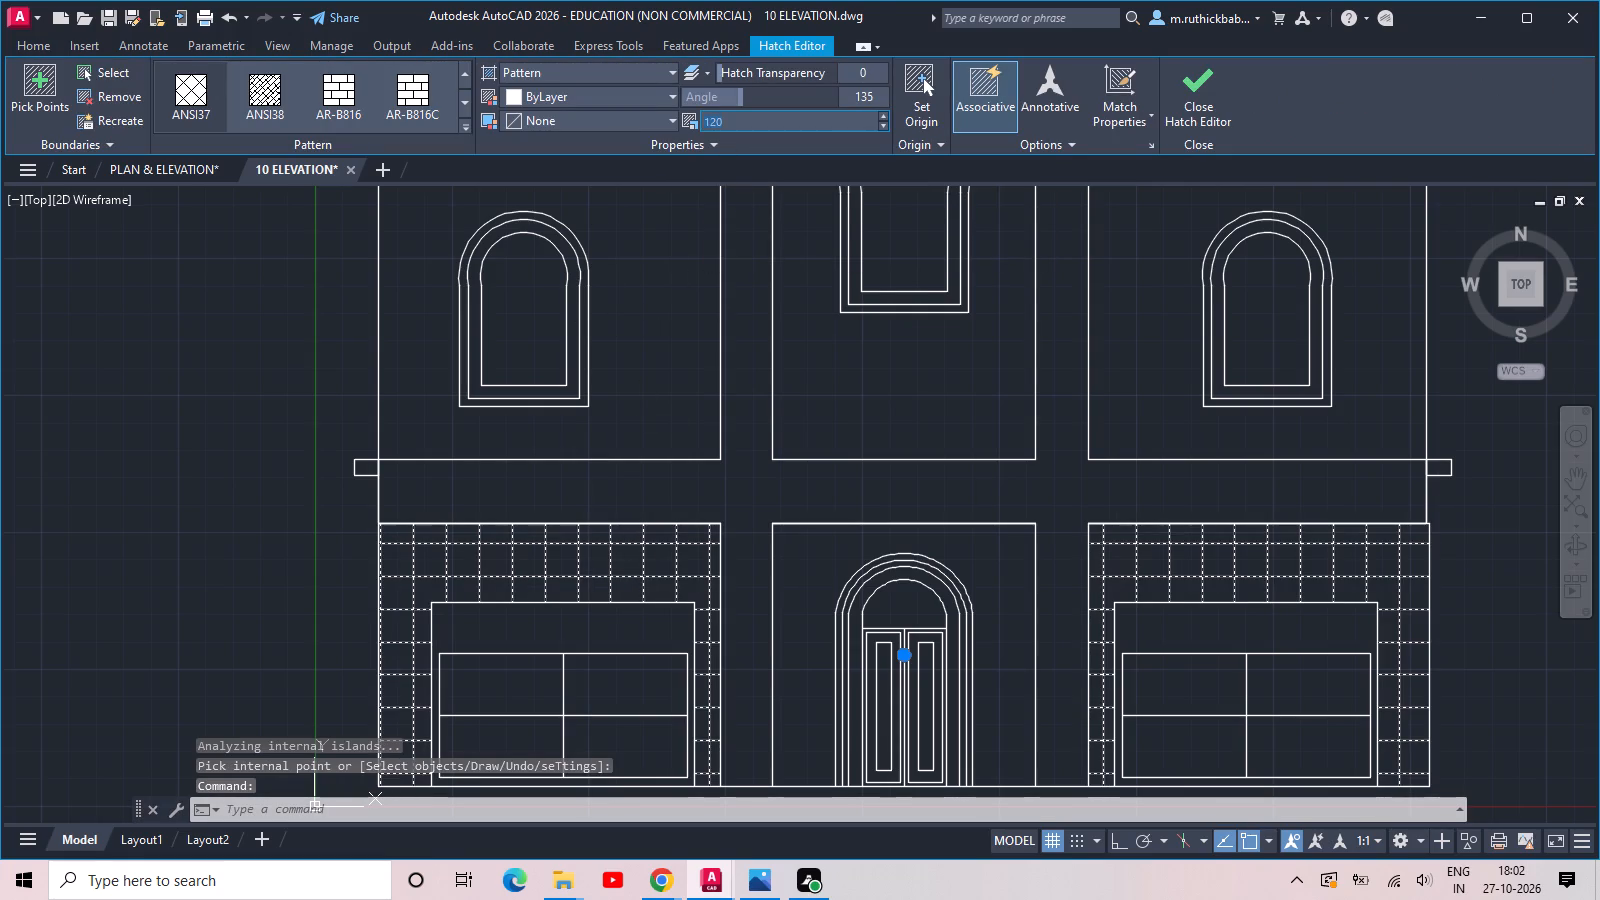
{"action": "type", "text": "130"}
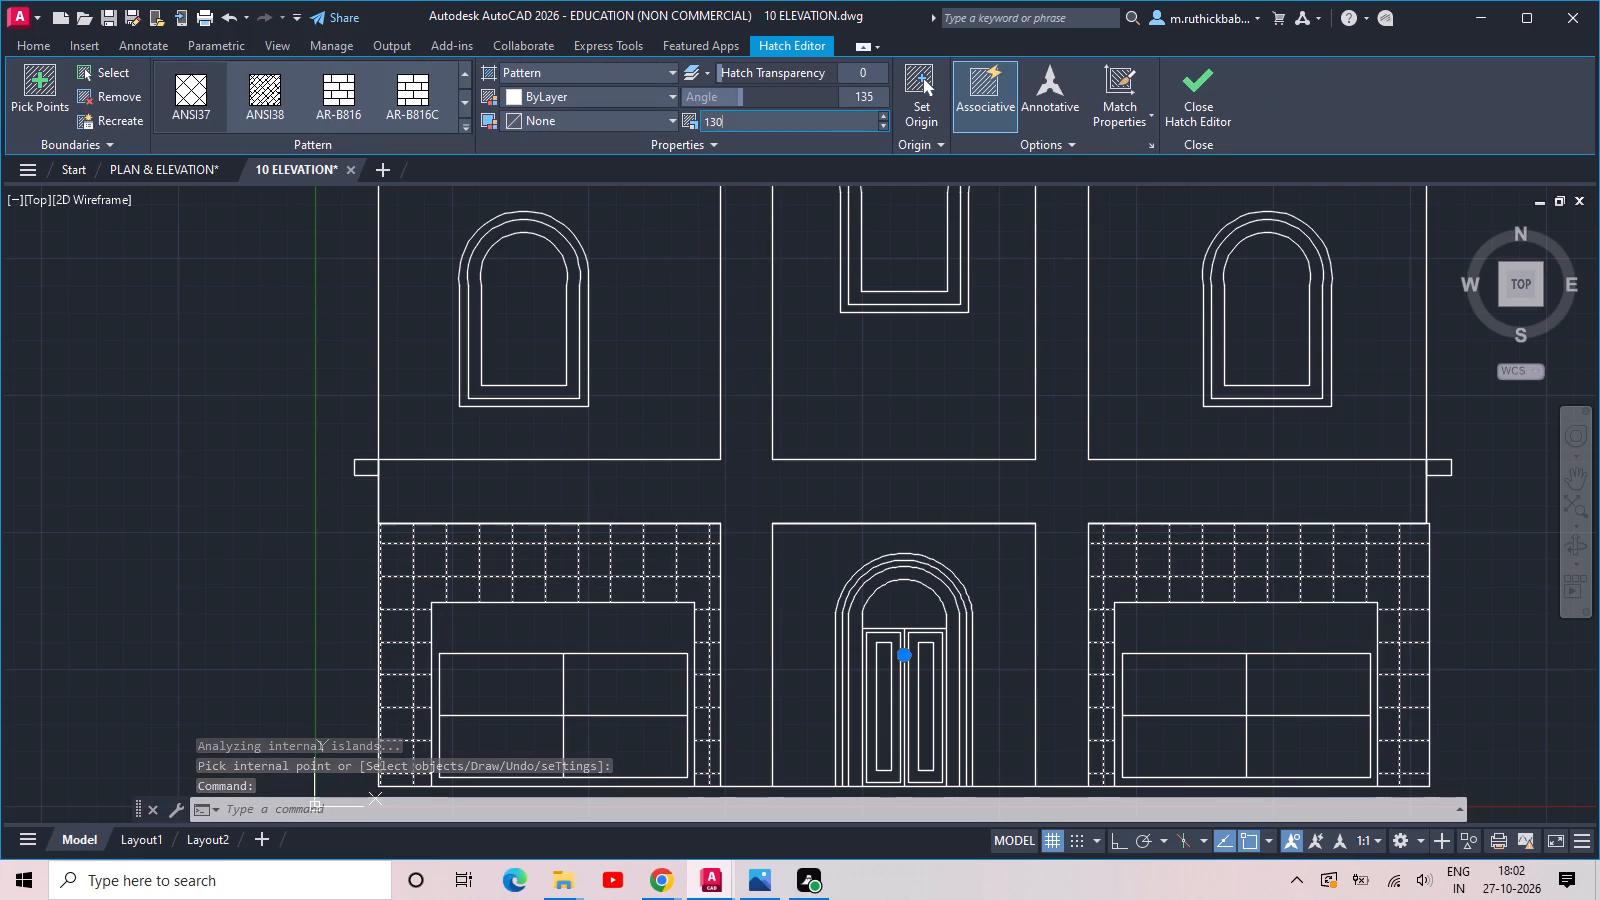
{"action": "key", "text": "Return"}
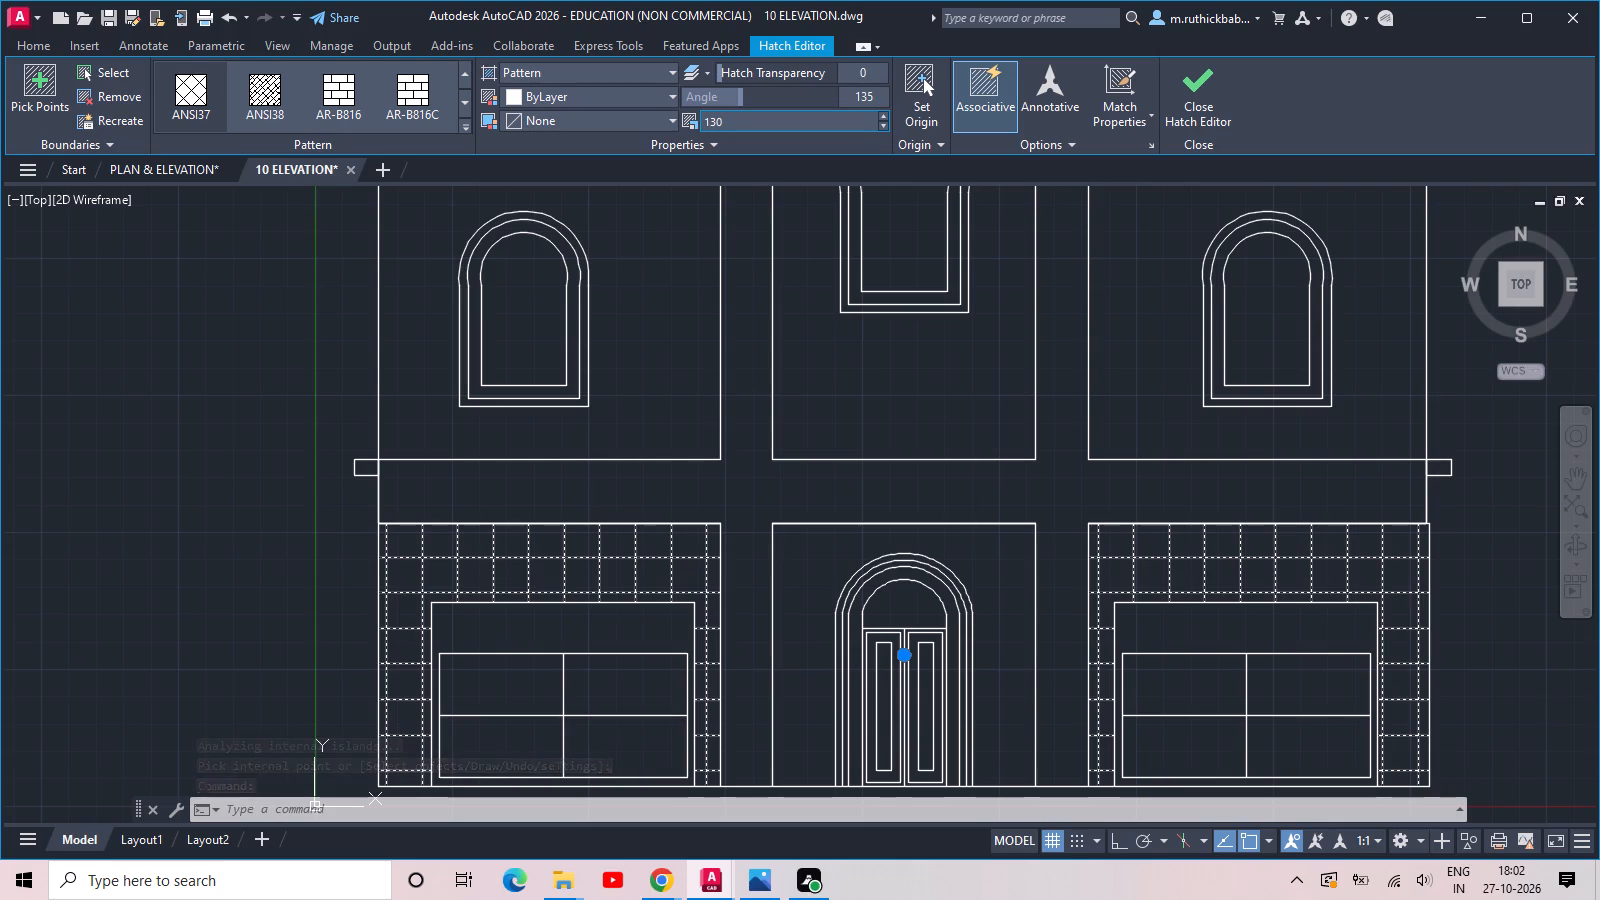
{"action": "left_click", "coordinate": [745, 118]}
{"action": "type", "text": "150"}
{"action": "key", "text": "Return"}
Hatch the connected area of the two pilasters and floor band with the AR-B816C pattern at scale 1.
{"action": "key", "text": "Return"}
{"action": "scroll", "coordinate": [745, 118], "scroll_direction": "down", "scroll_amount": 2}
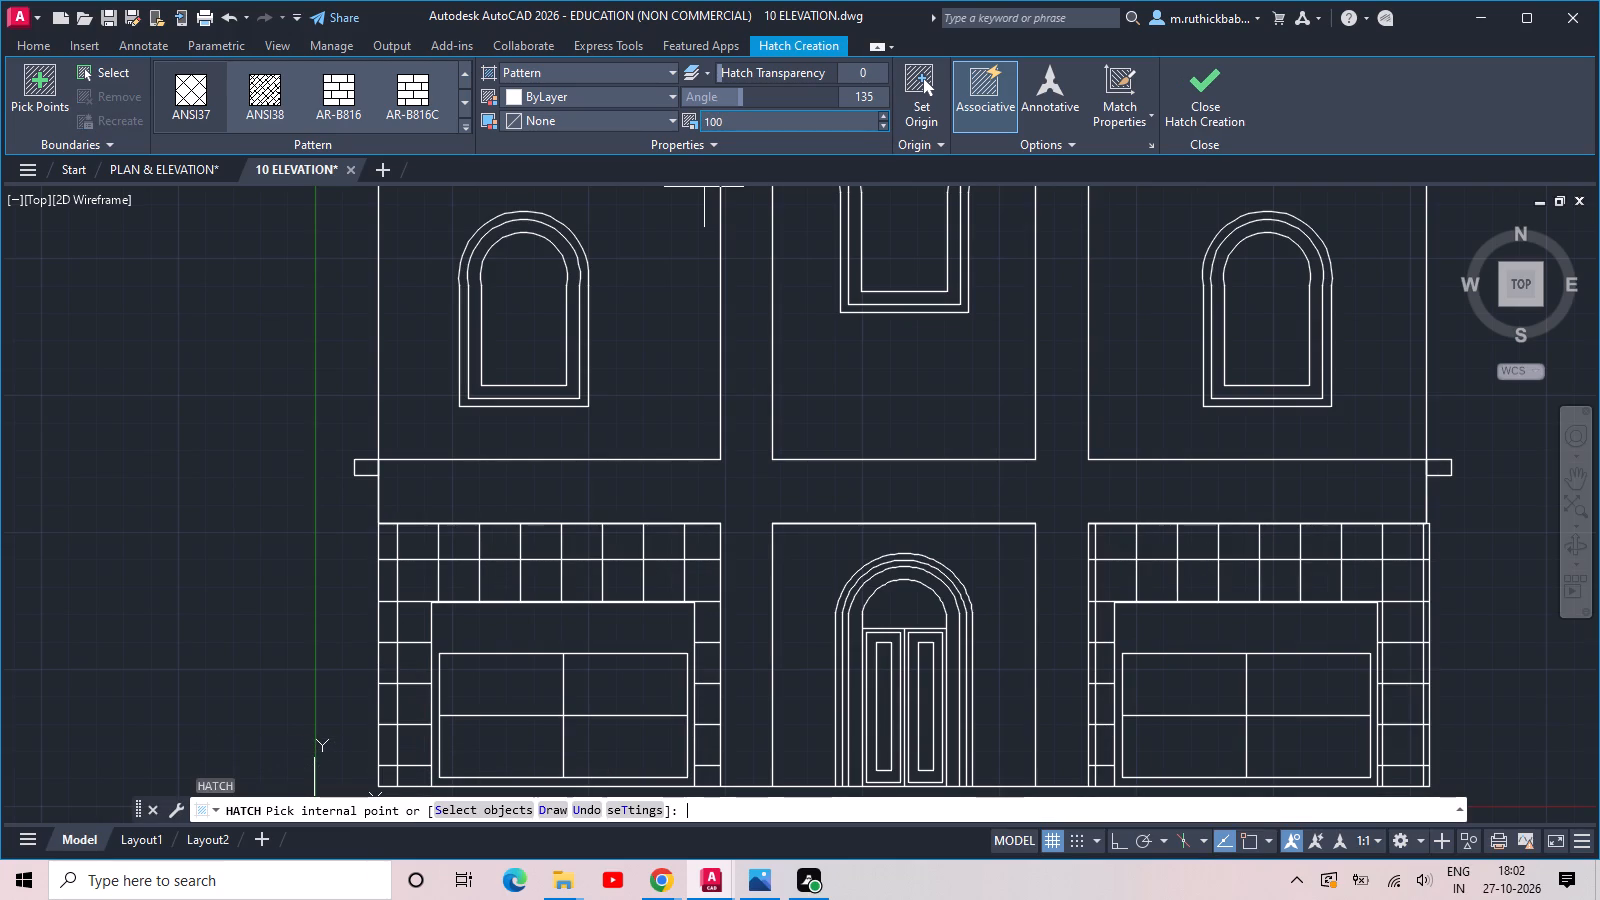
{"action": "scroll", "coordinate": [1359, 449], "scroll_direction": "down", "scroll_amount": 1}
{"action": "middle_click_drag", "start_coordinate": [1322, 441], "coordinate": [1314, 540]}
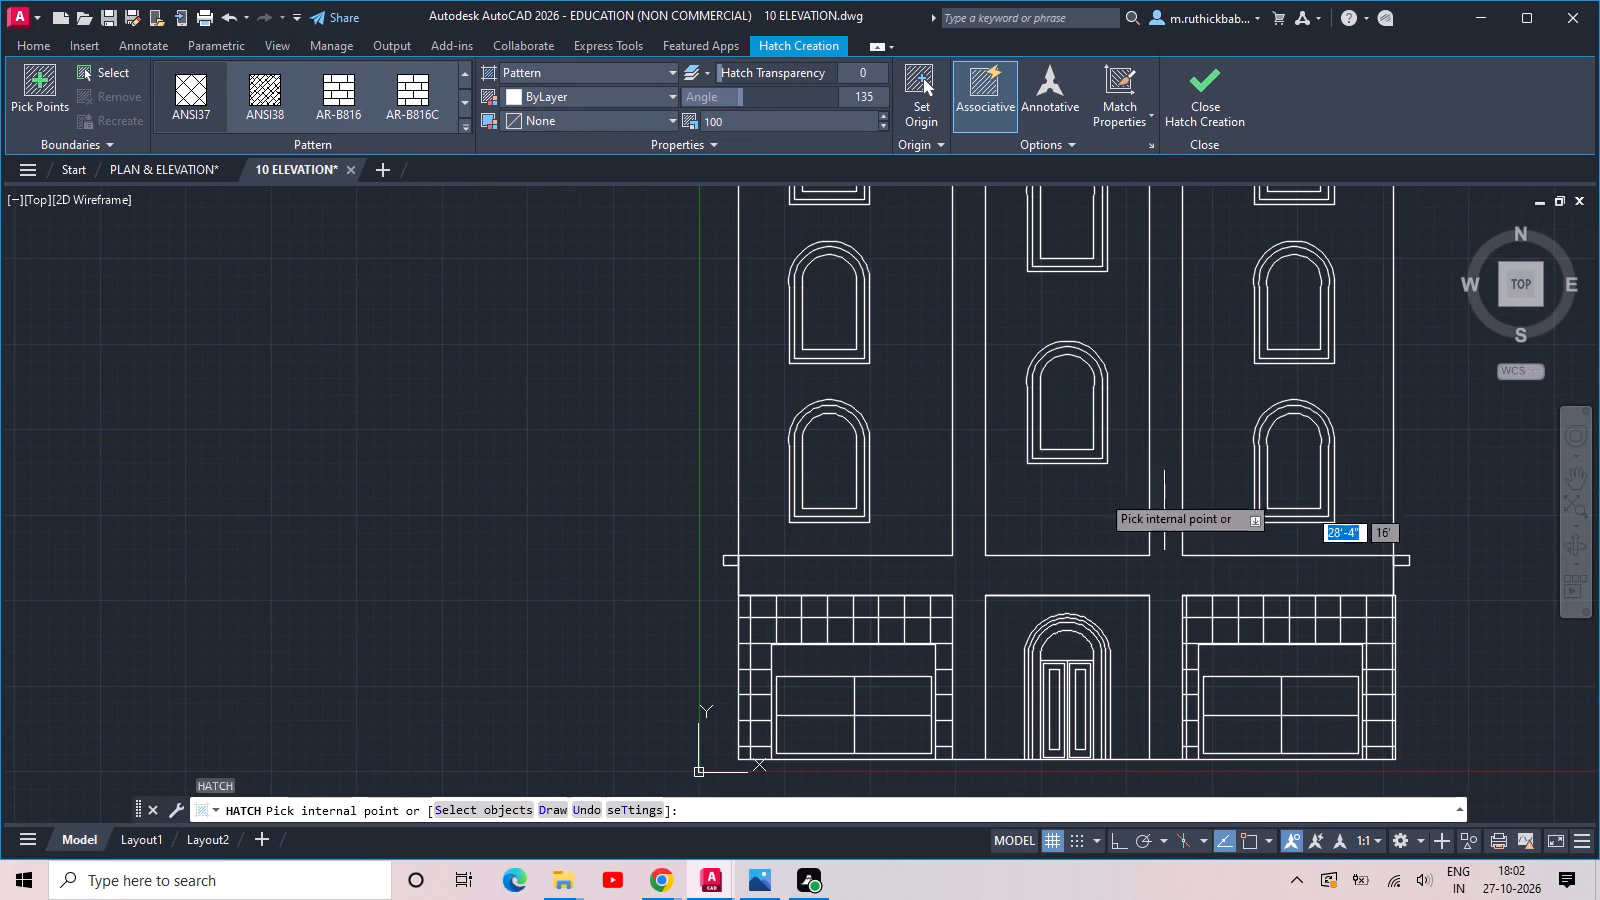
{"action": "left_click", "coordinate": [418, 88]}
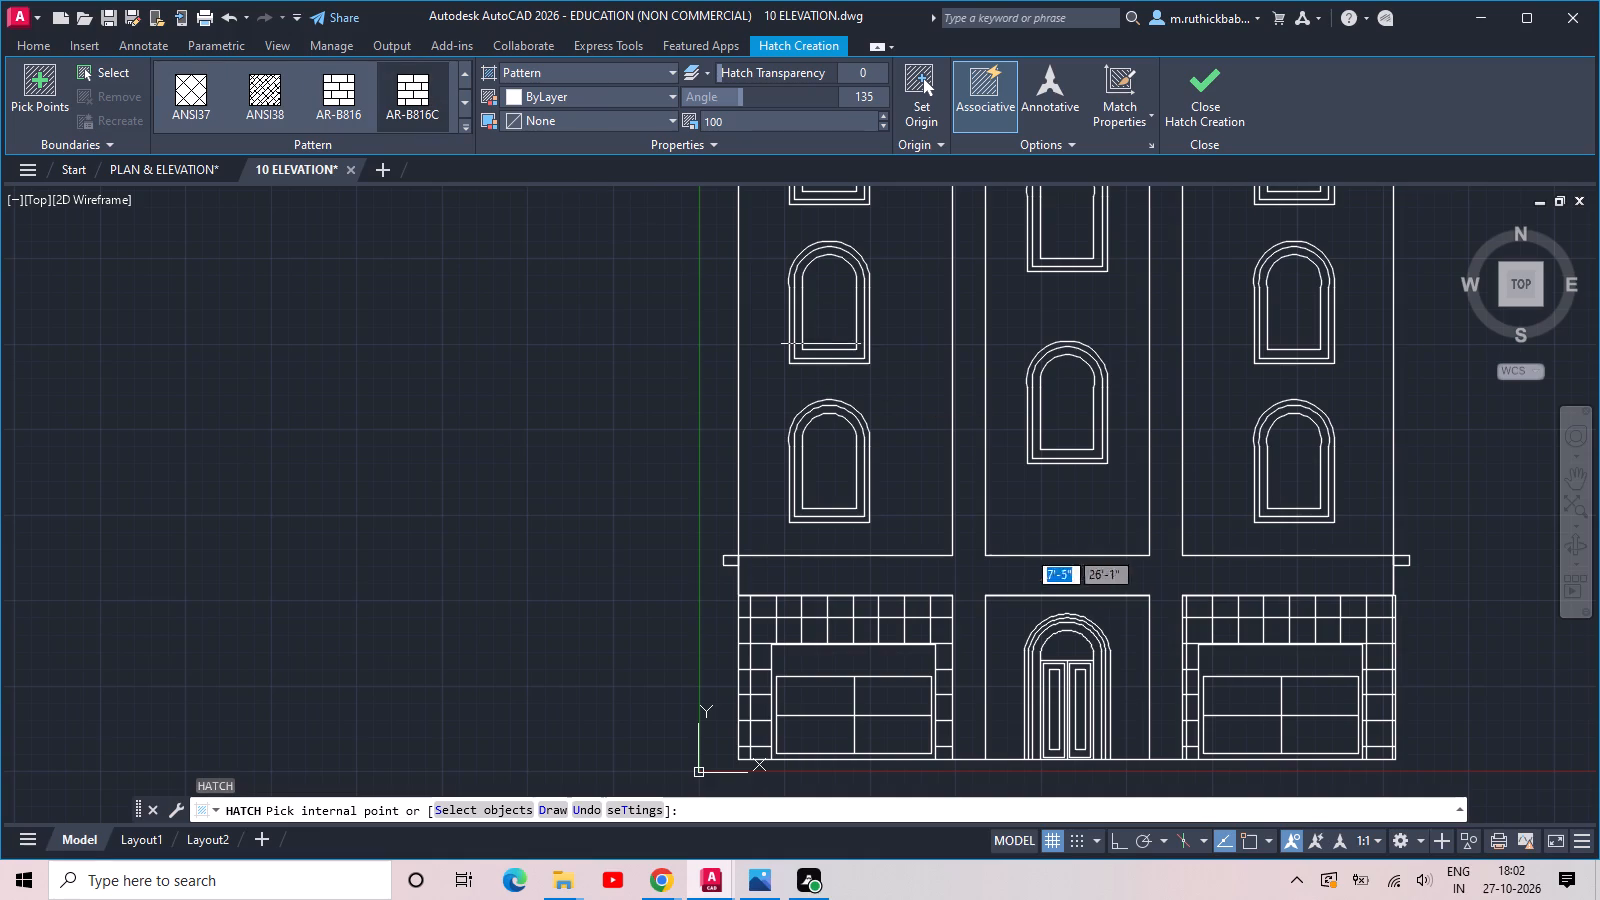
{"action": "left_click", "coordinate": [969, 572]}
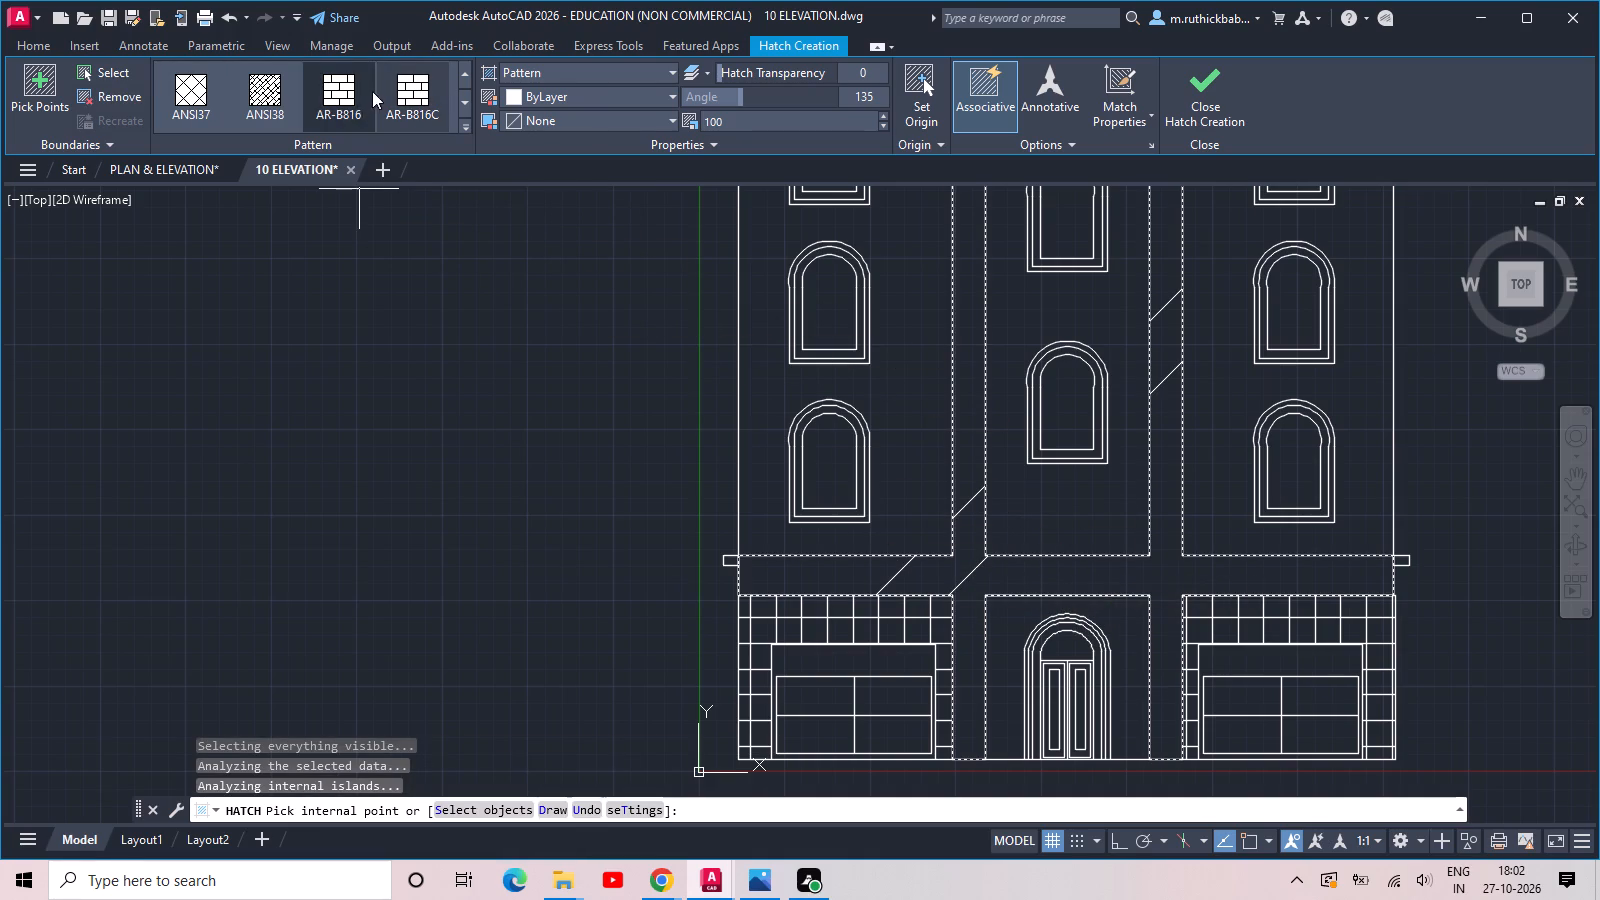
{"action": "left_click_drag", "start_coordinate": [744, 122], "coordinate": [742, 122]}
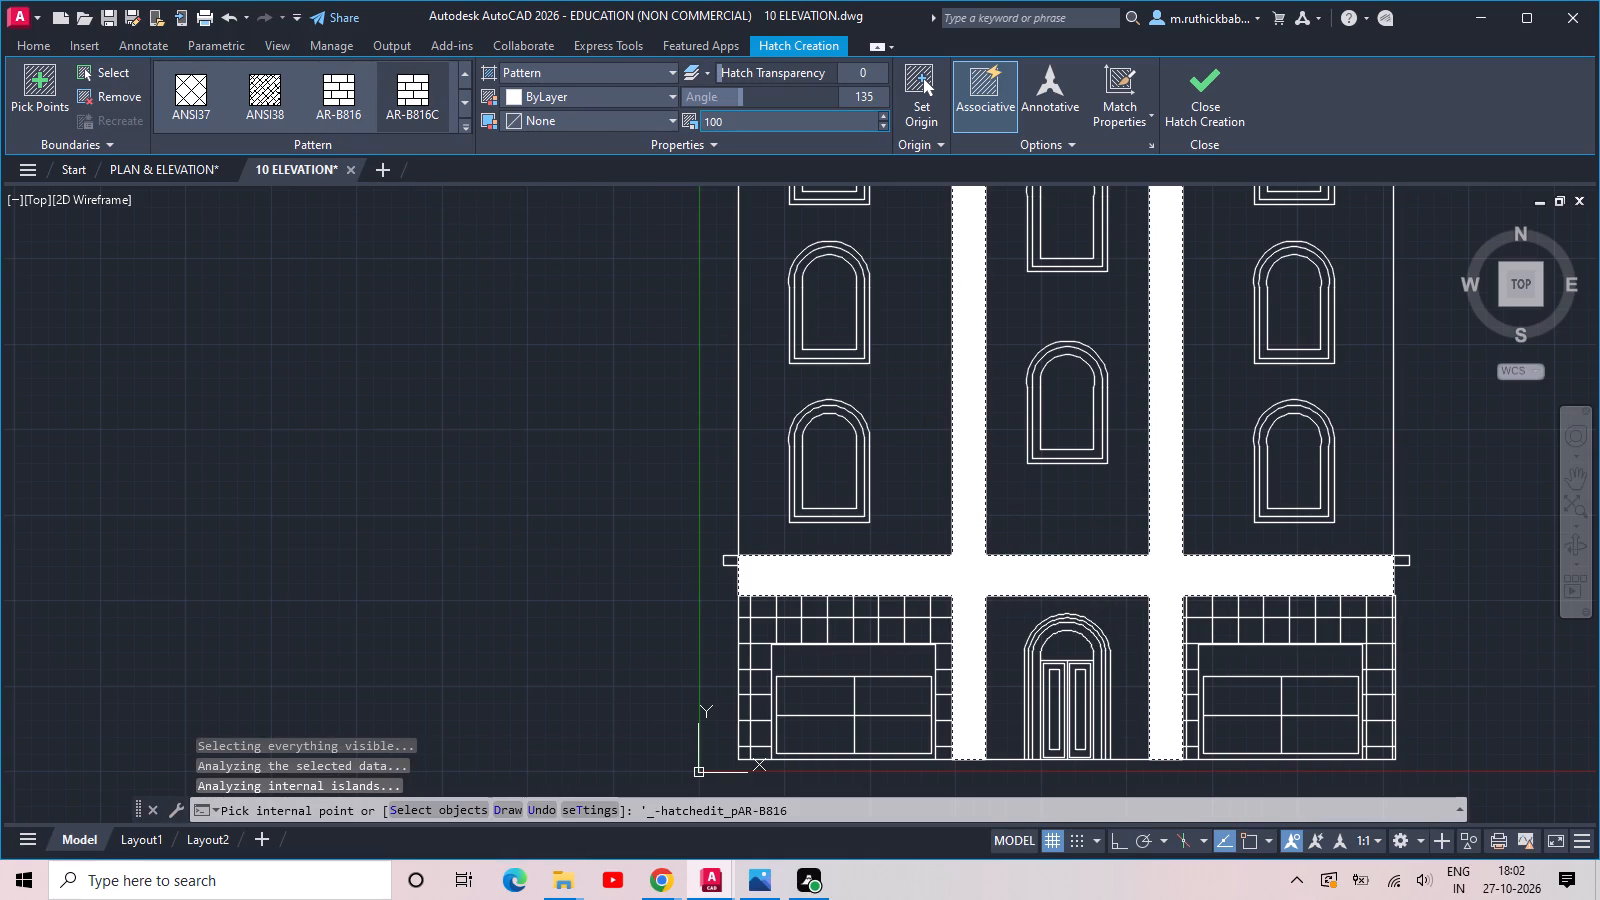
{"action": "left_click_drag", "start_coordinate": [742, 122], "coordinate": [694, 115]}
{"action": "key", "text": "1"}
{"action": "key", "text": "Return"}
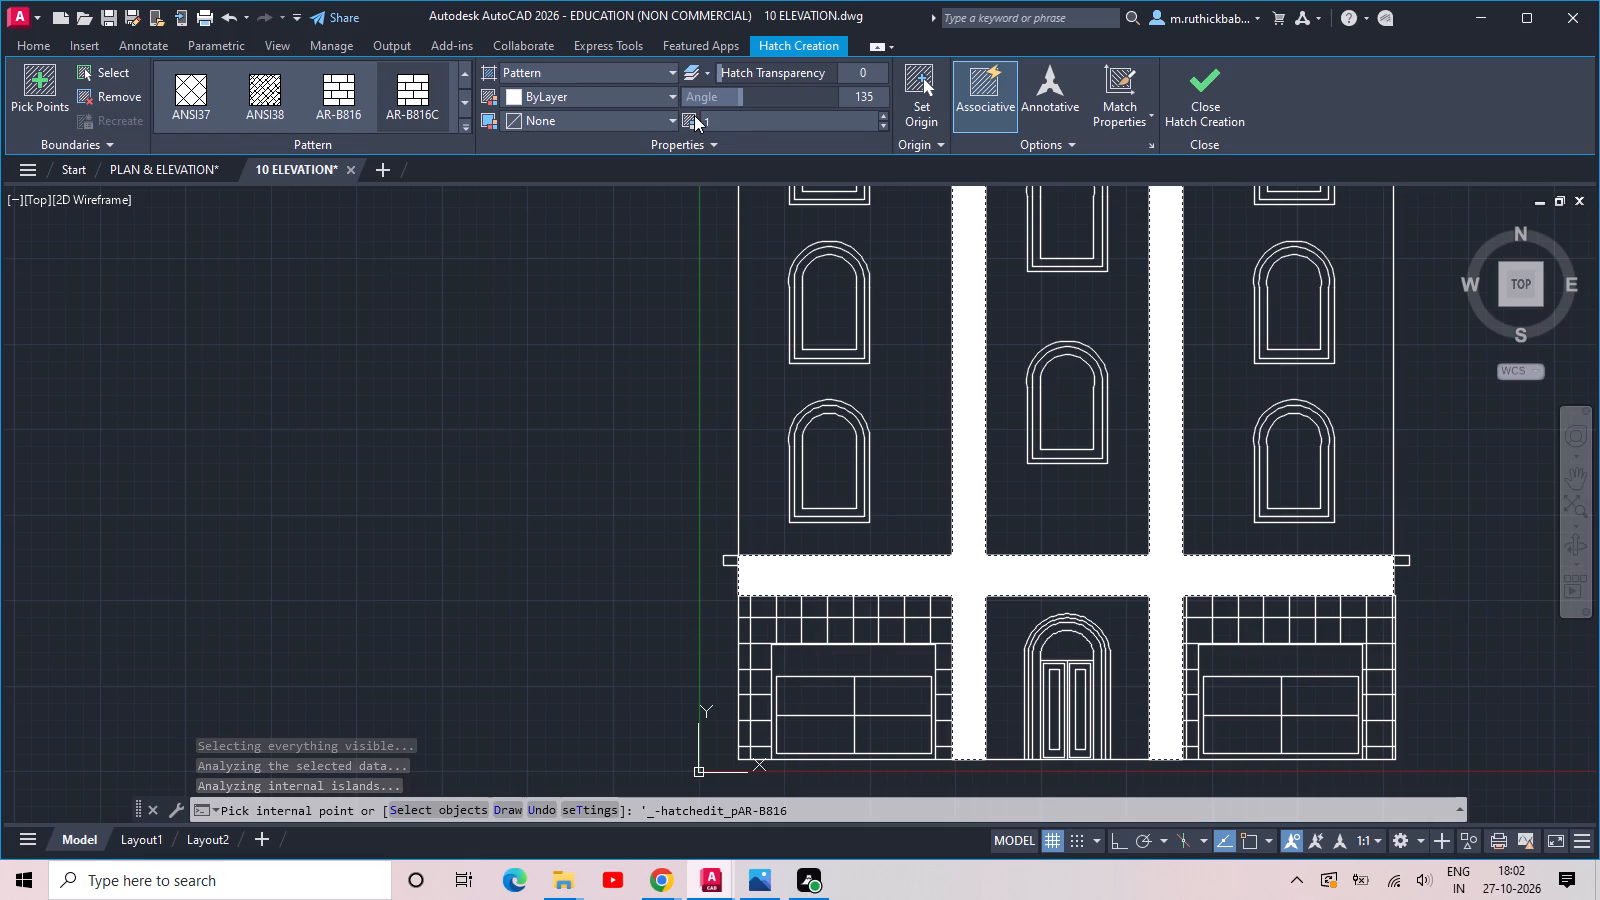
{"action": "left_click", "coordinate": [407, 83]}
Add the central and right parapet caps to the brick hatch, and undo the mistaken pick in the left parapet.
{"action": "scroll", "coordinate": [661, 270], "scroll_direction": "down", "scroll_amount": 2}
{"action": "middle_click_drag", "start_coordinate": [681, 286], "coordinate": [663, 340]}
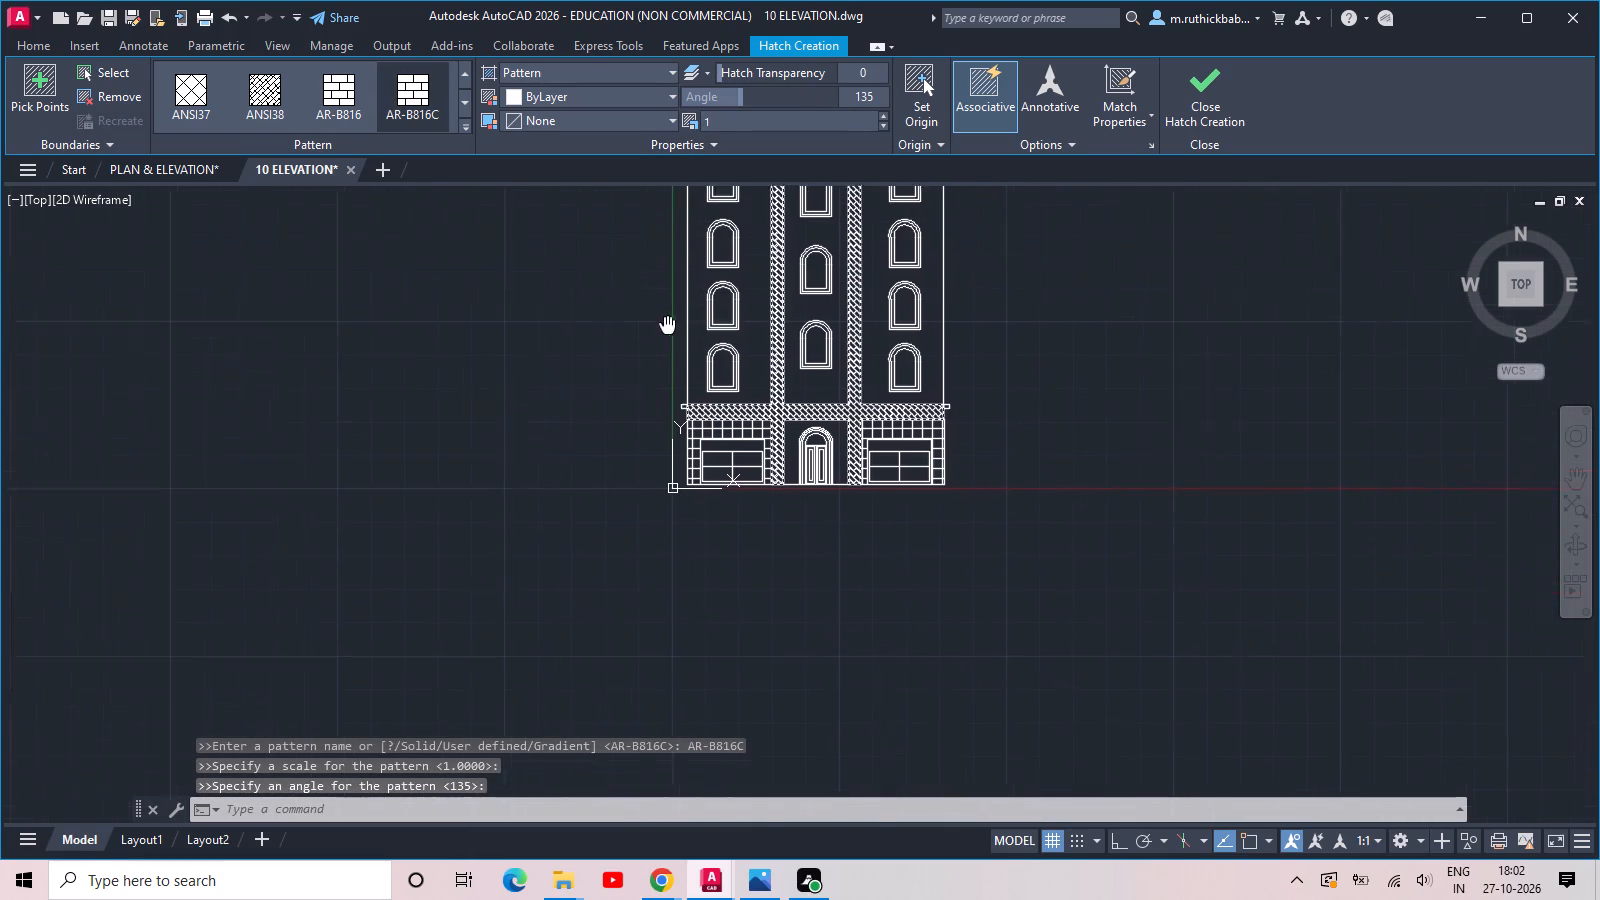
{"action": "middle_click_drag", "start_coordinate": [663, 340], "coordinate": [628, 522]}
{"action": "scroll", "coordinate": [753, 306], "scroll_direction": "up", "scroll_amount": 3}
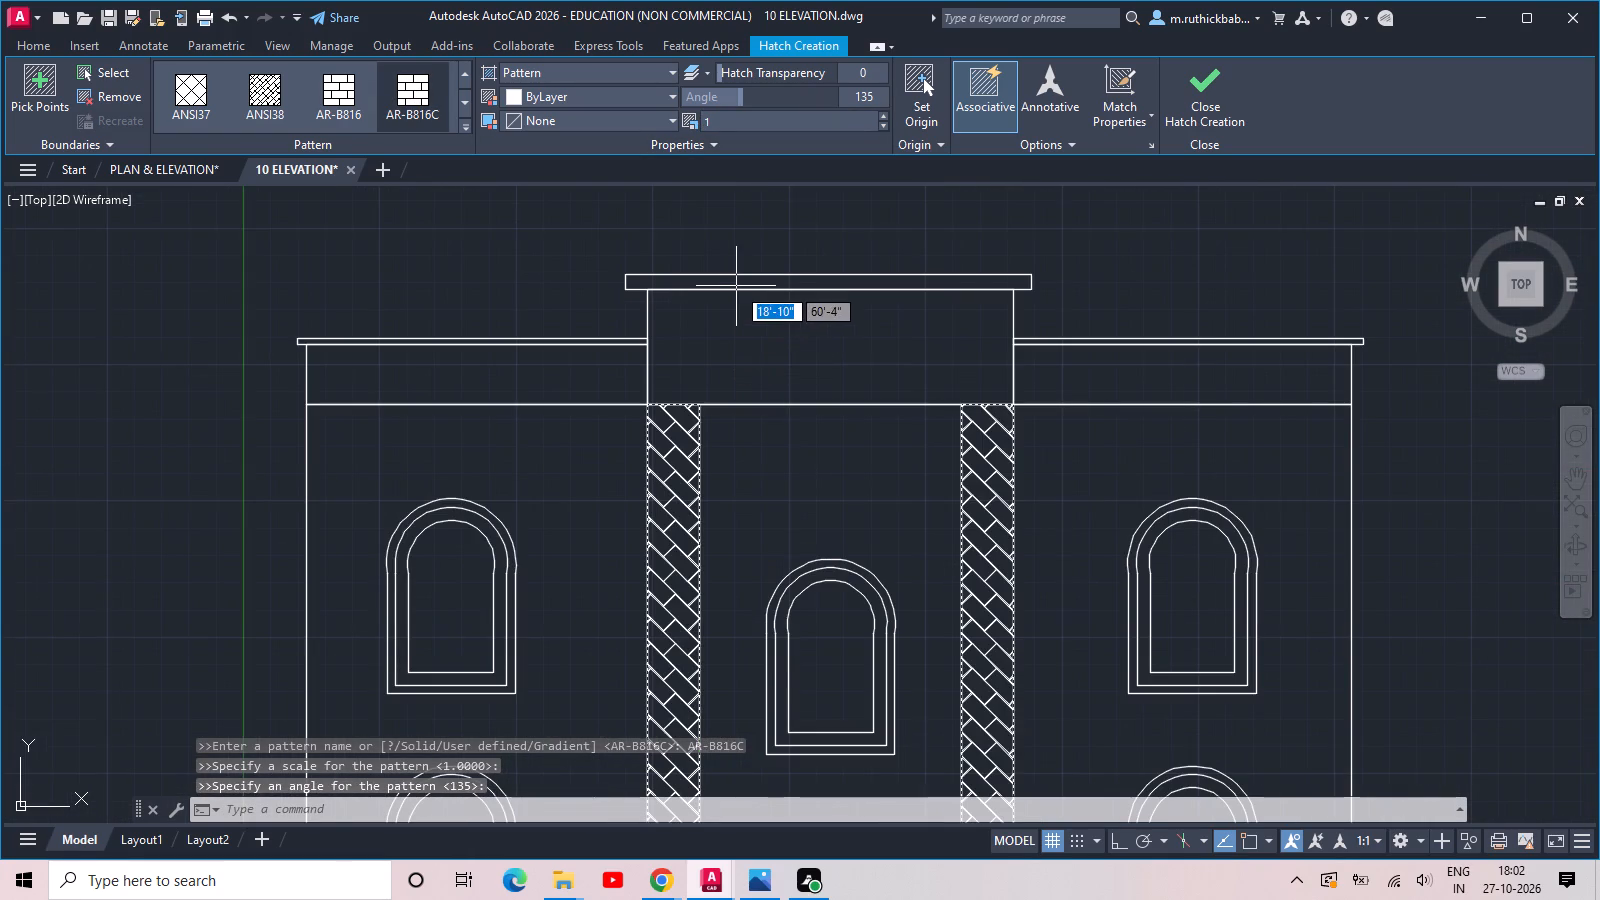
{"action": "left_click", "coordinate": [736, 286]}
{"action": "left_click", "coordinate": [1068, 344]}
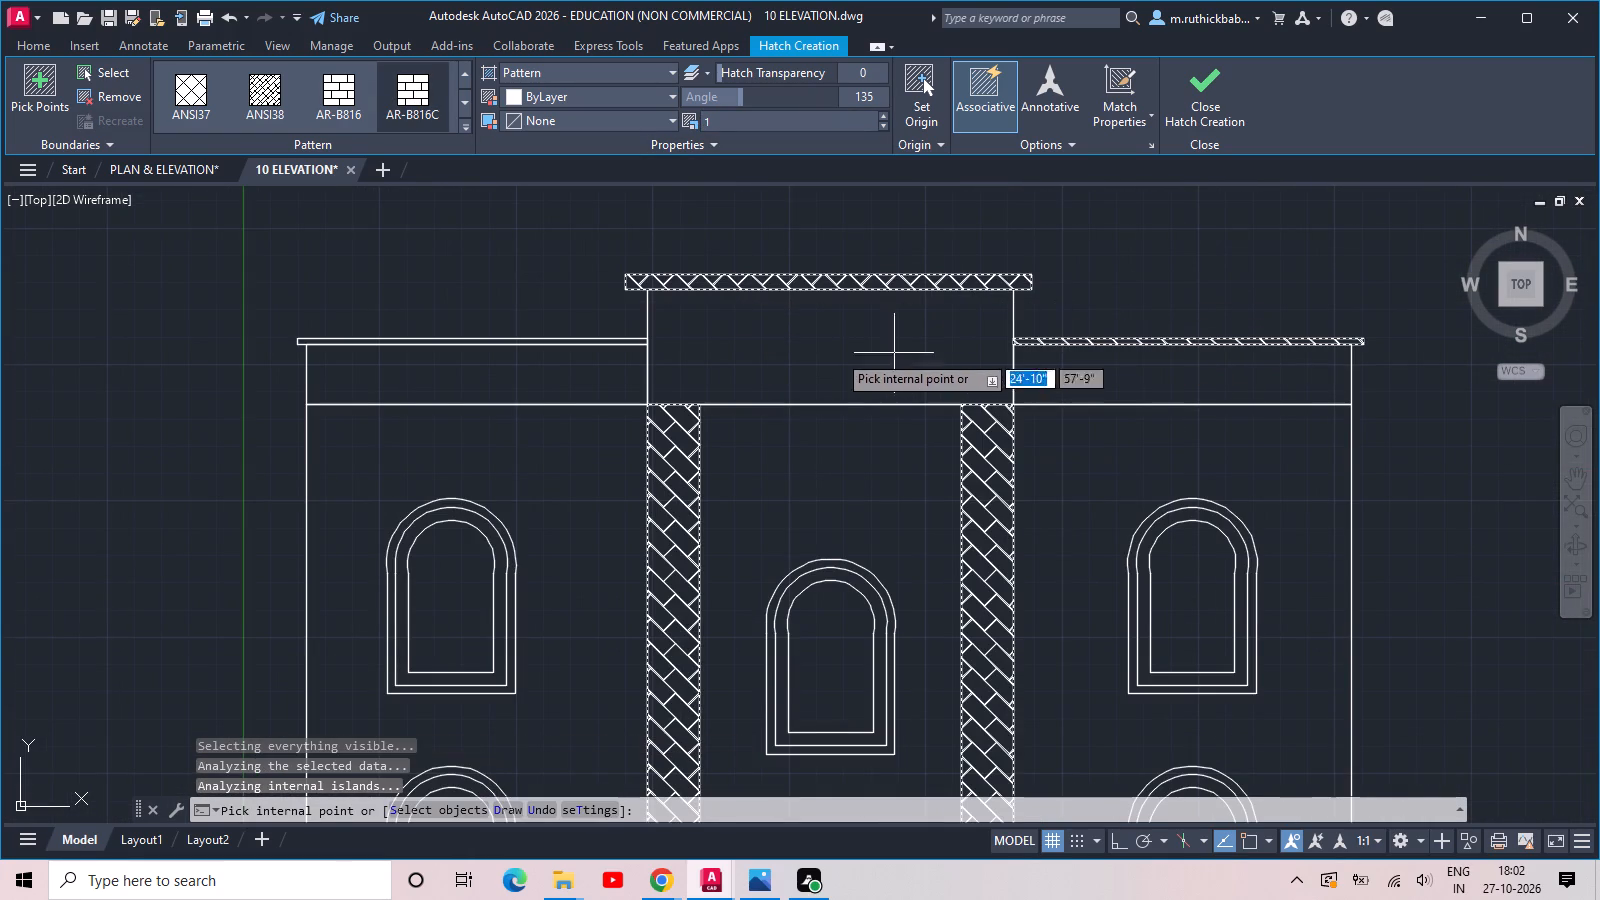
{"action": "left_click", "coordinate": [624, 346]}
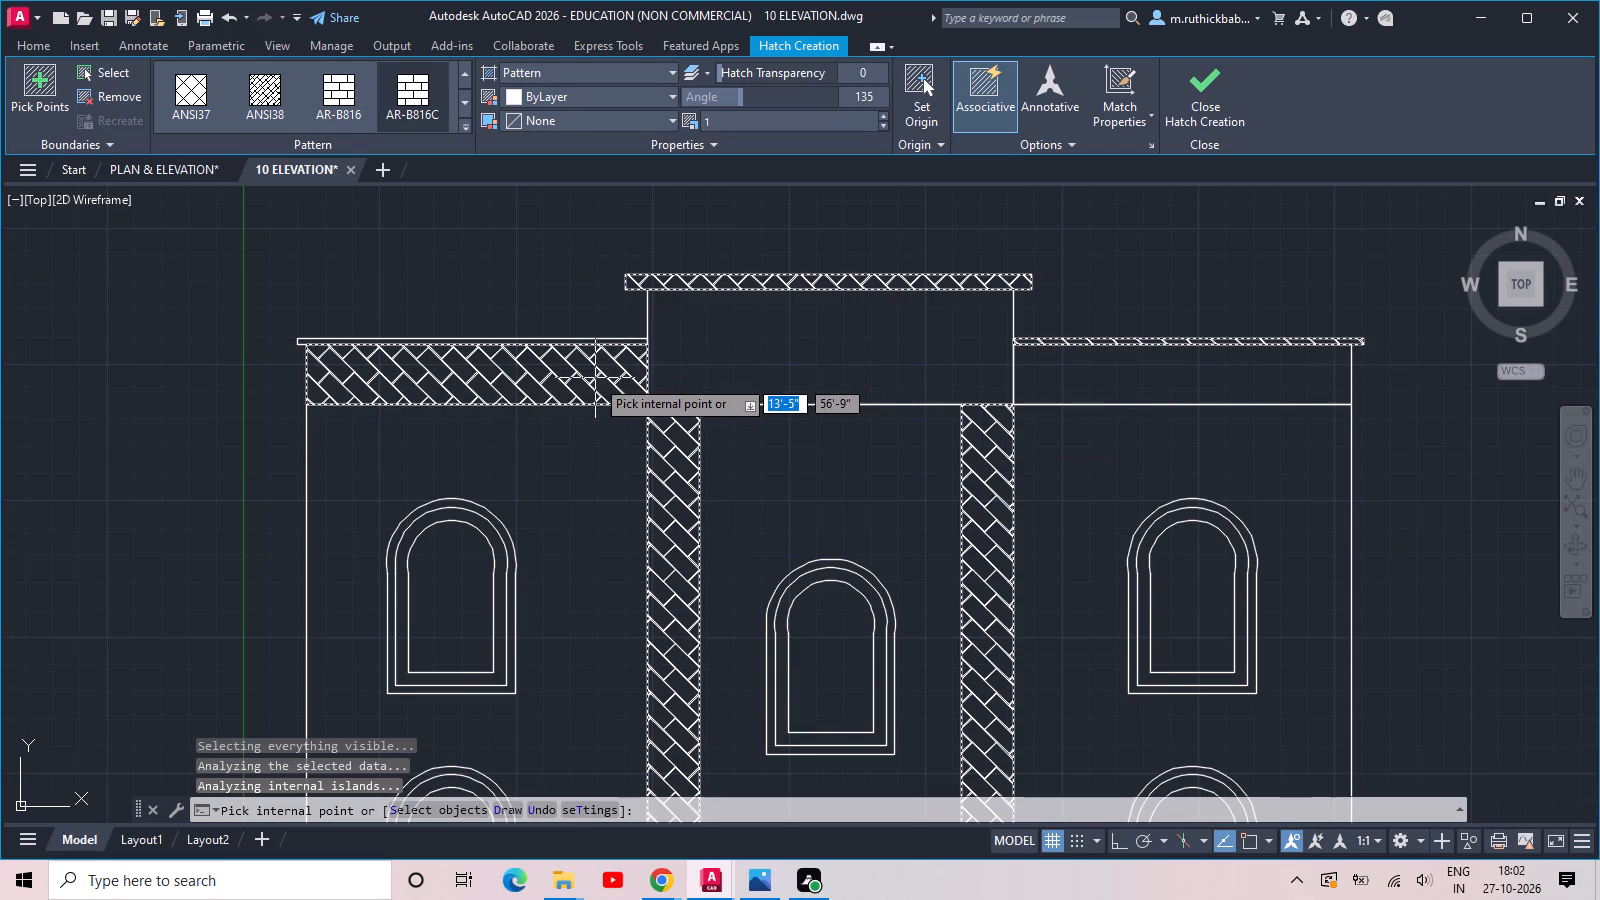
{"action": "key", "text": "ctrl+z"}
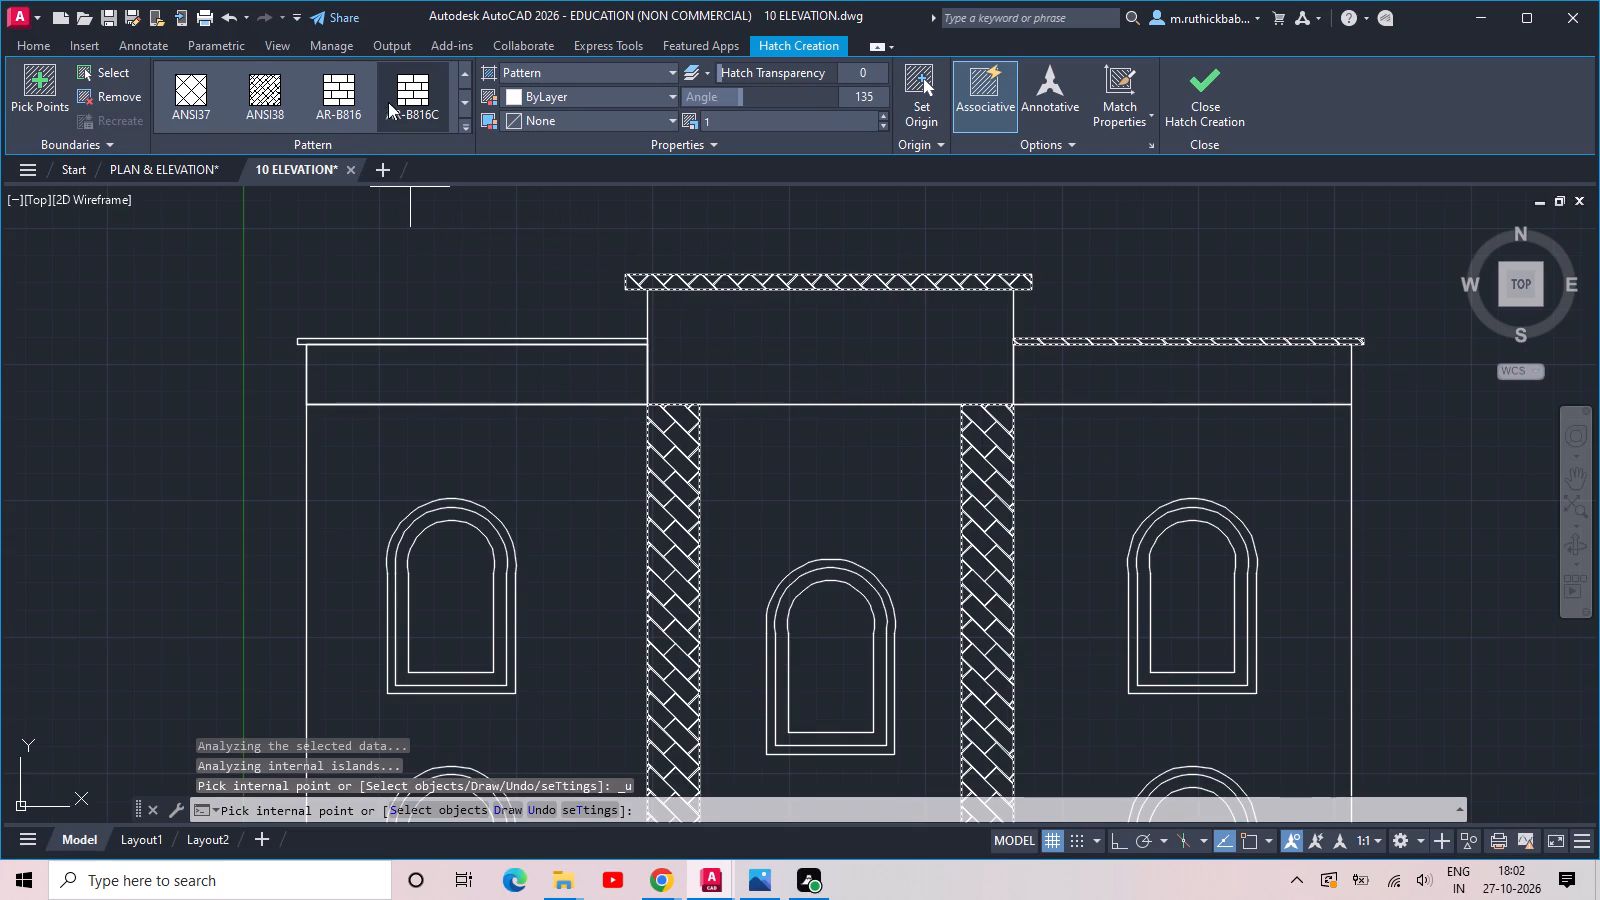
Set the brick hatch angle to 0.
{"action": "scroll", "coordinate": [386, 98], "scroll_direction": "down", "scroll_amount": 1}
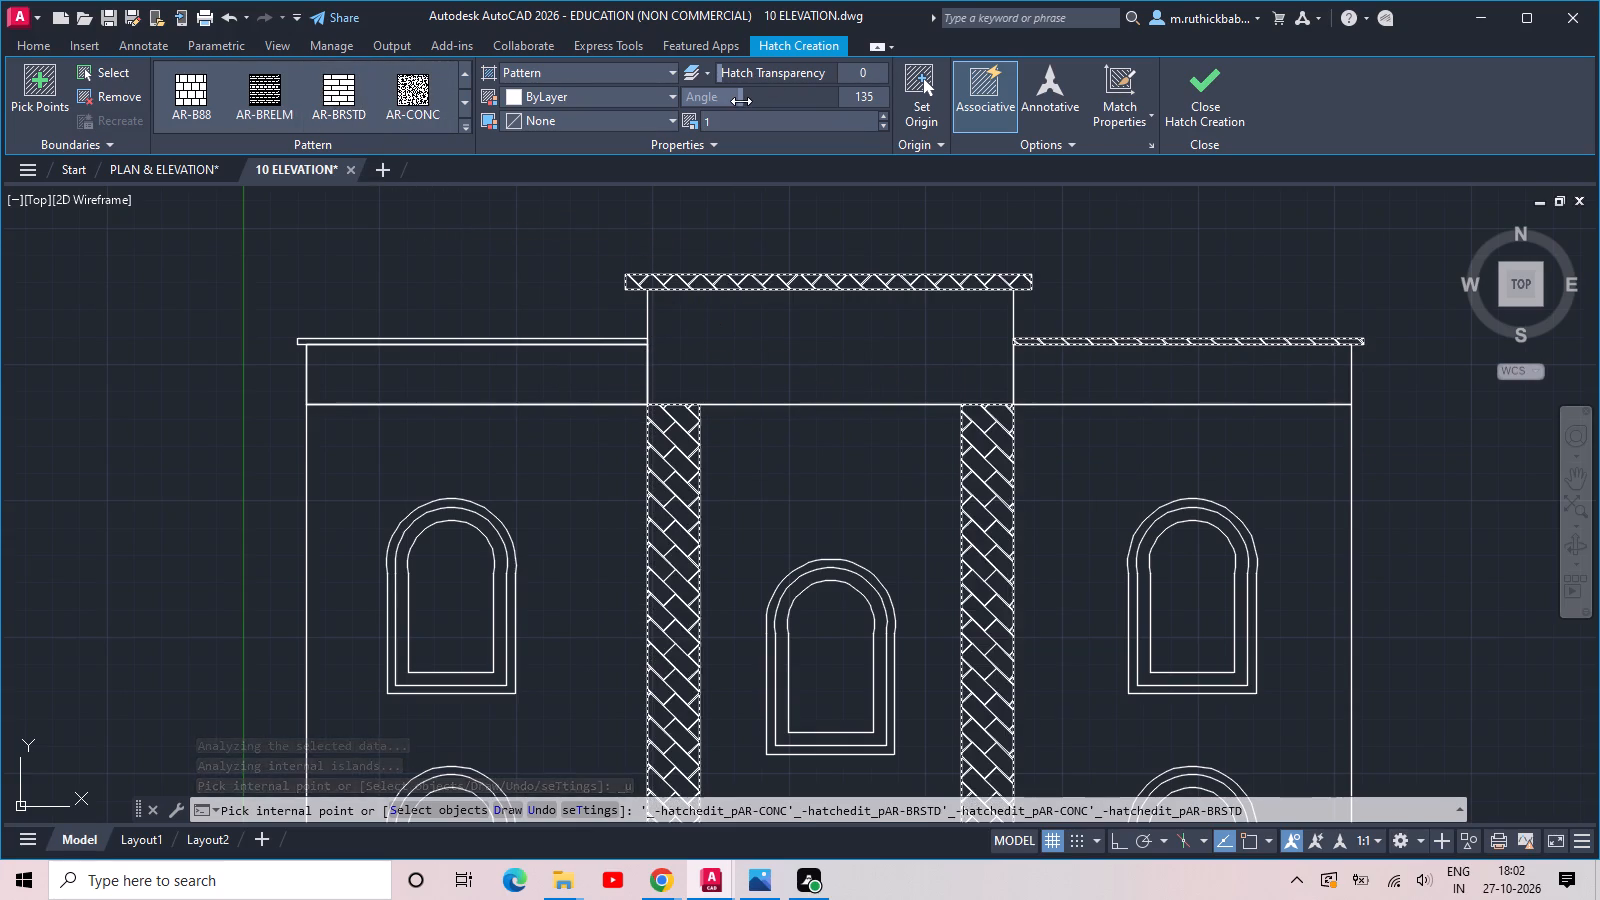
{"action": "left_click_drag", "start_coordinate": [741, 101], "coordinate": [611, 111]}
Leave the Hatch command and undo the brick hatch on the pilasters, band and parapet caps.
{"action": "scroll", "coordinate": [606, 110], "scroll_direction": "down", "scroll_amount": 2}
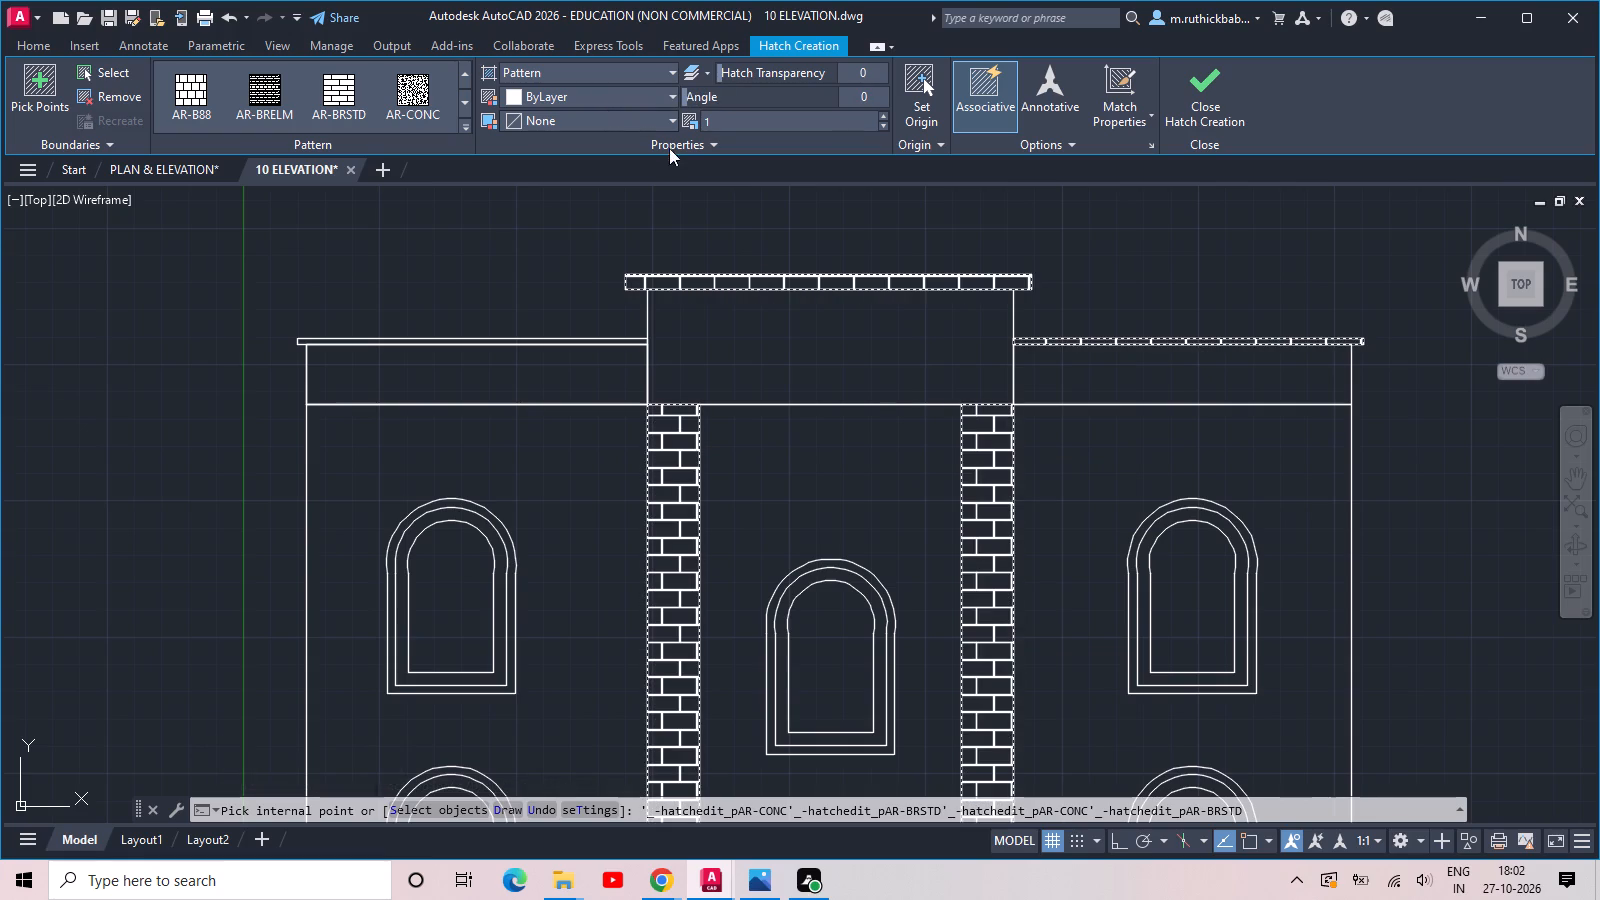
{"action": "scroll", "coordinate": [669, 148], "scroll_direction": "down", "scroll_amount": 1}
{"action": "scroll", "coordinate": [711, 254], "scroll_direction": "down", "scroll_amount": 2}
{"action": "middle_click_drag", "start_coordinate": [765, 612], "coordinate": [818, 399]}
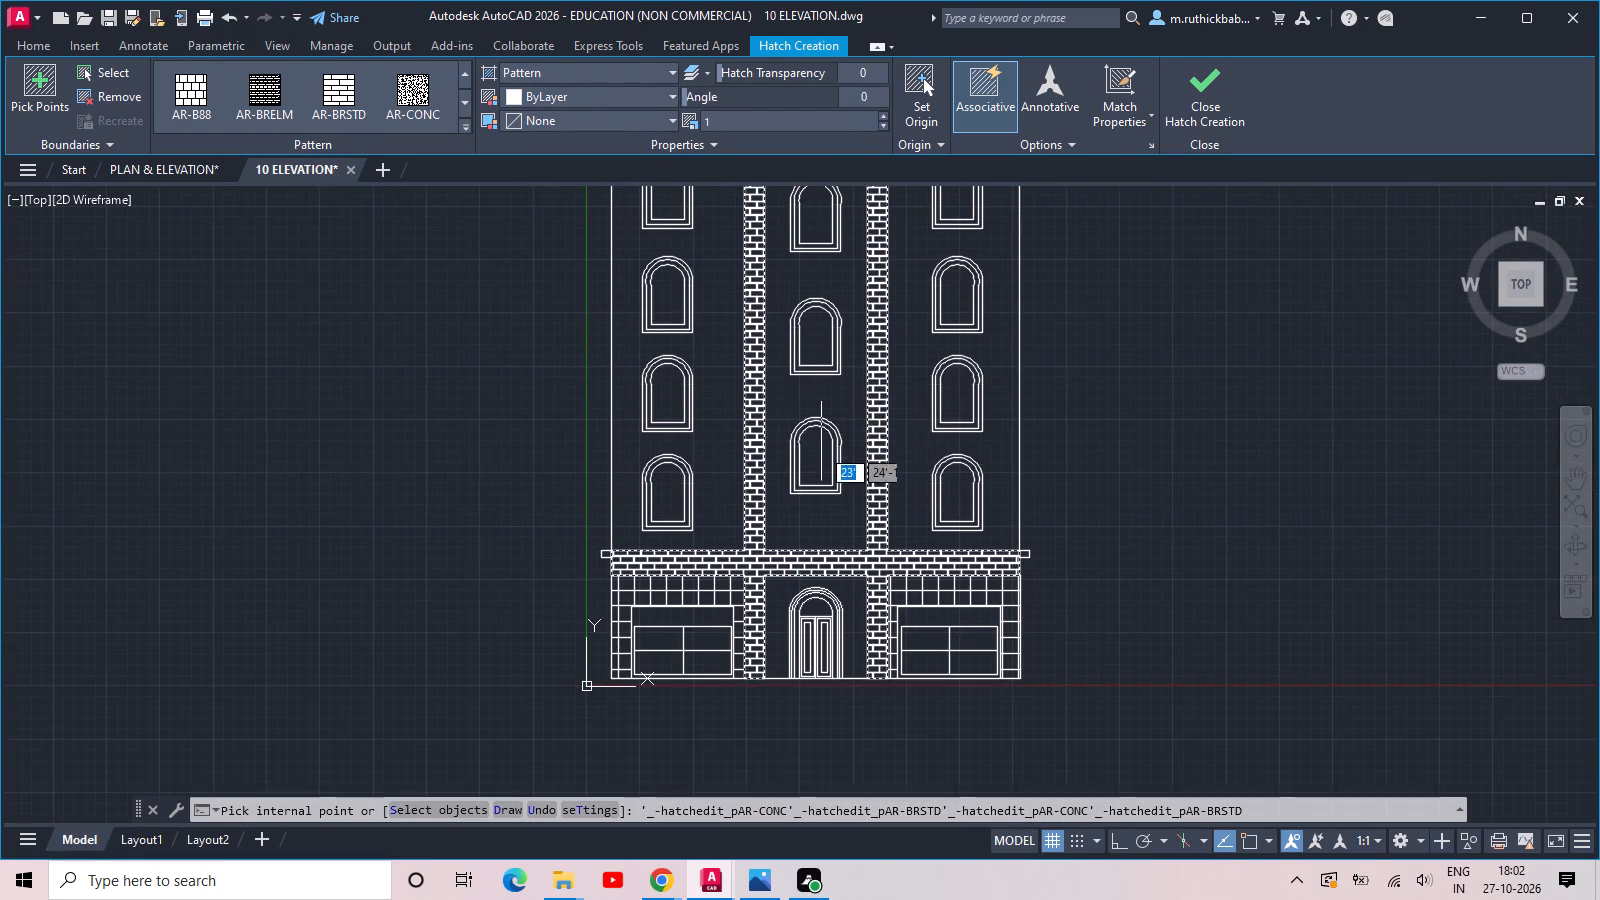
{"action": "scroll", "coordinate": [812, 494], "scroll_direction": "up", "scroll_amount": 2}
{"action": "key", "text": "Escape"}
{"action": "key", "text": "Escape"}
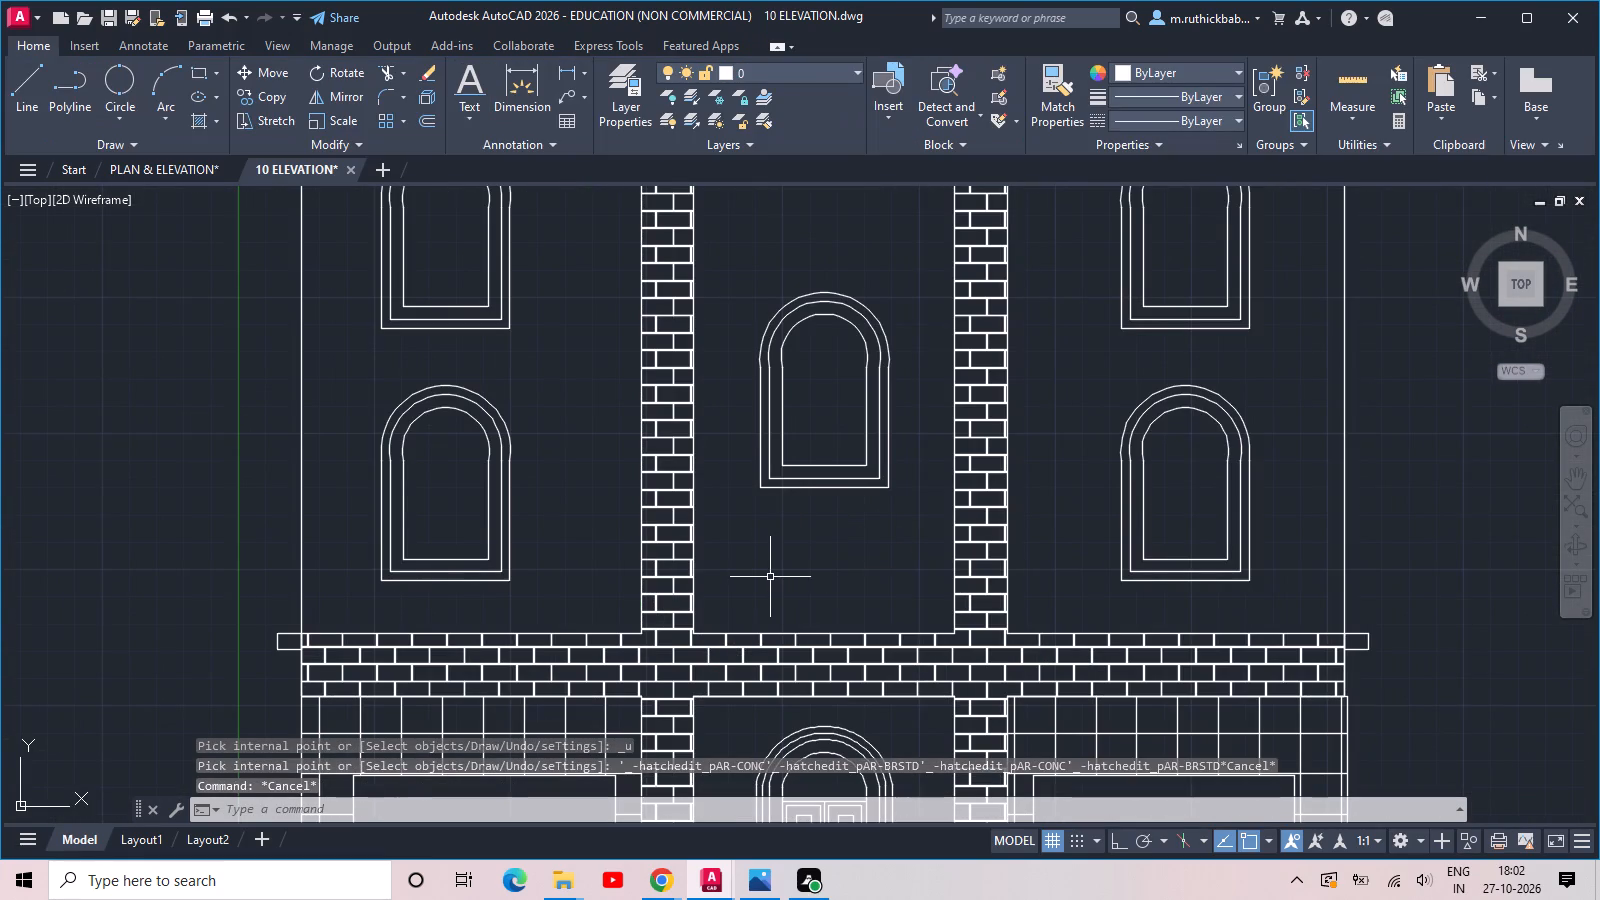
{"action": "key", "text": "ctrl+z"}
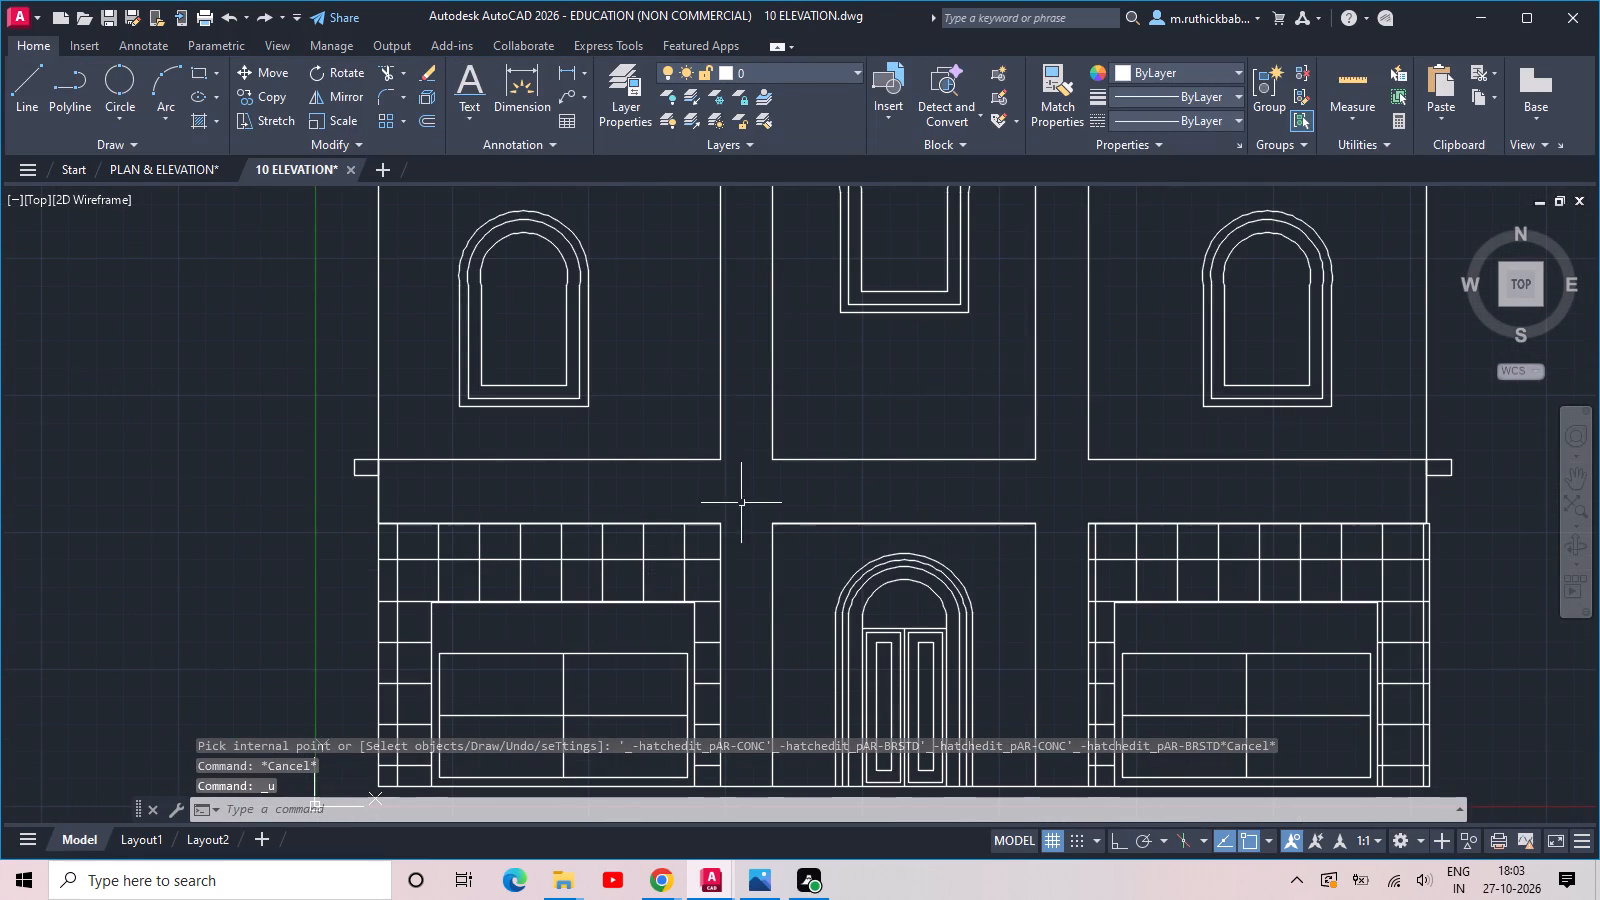
Extend the four vertical pilaster edges down across the floor band to the top of the ground-floor bays.
{"action": "key", "text": "e"}
{"action": "key", "text": "x"}
{"action": "key", "text": "space"}
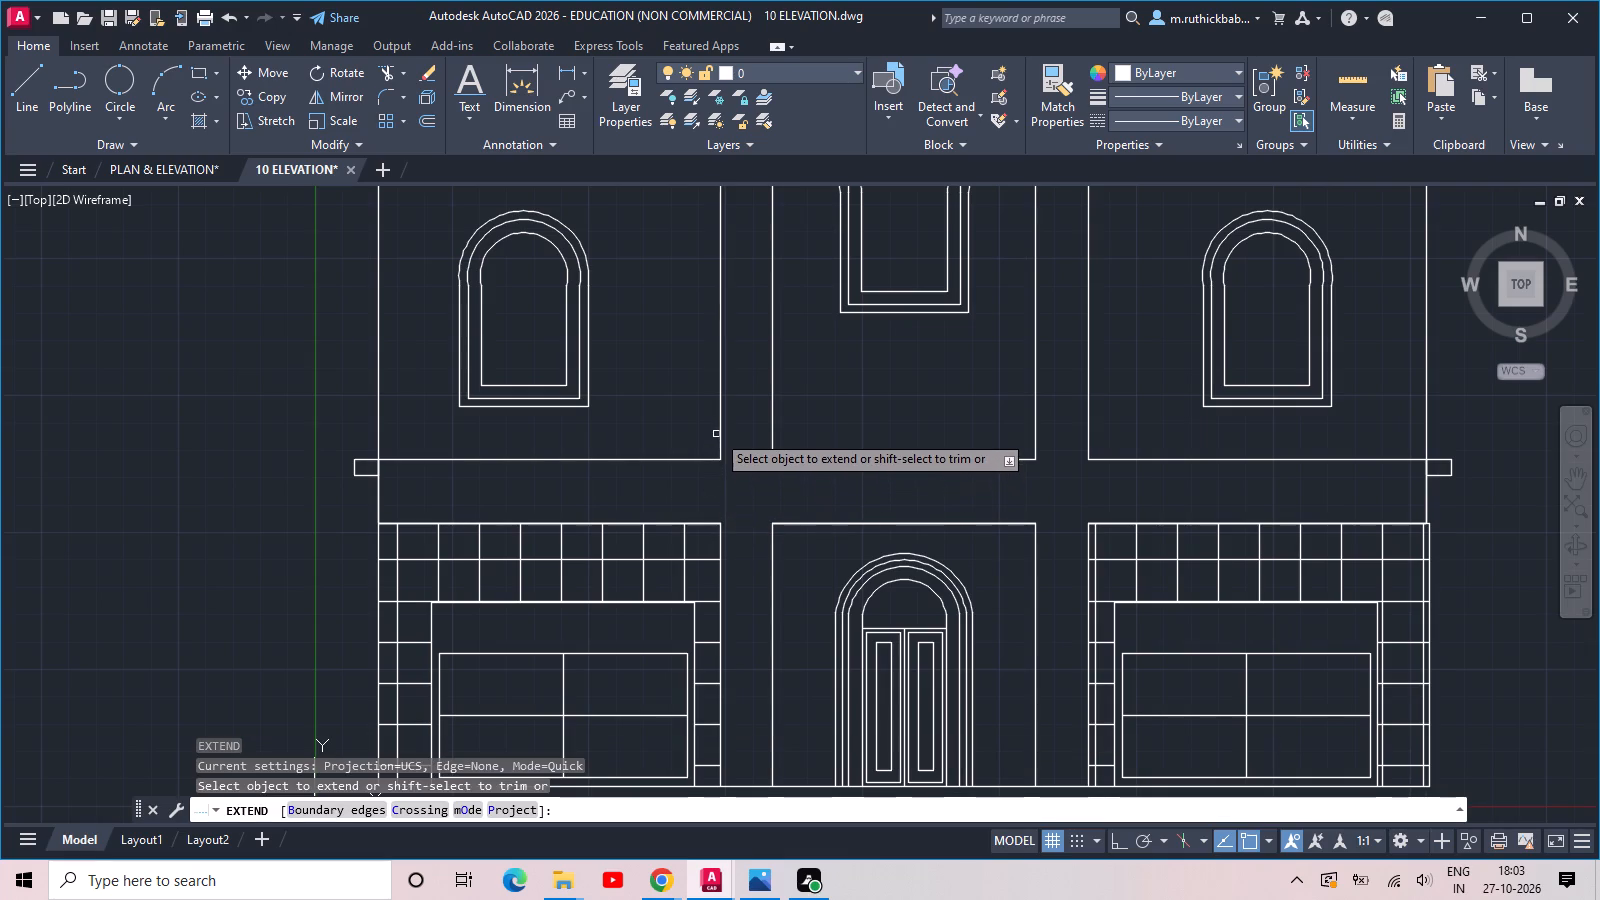
{"action": "left_click", "coordinate": [719, 430]}
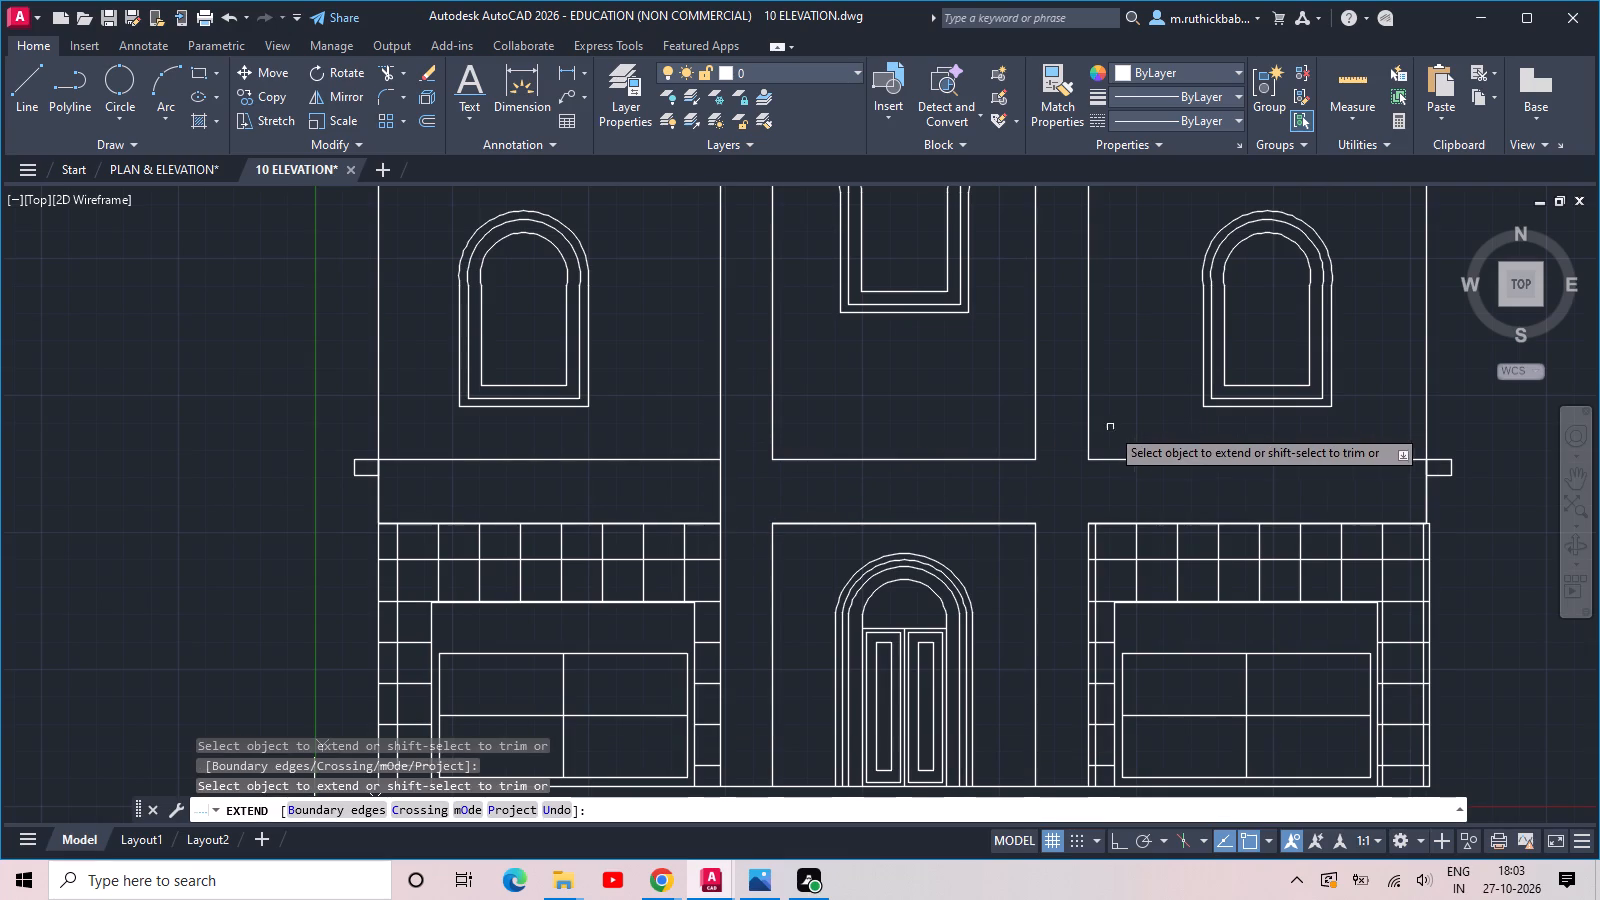
{"action": "left_click", "coordinate": [1088, 447]}
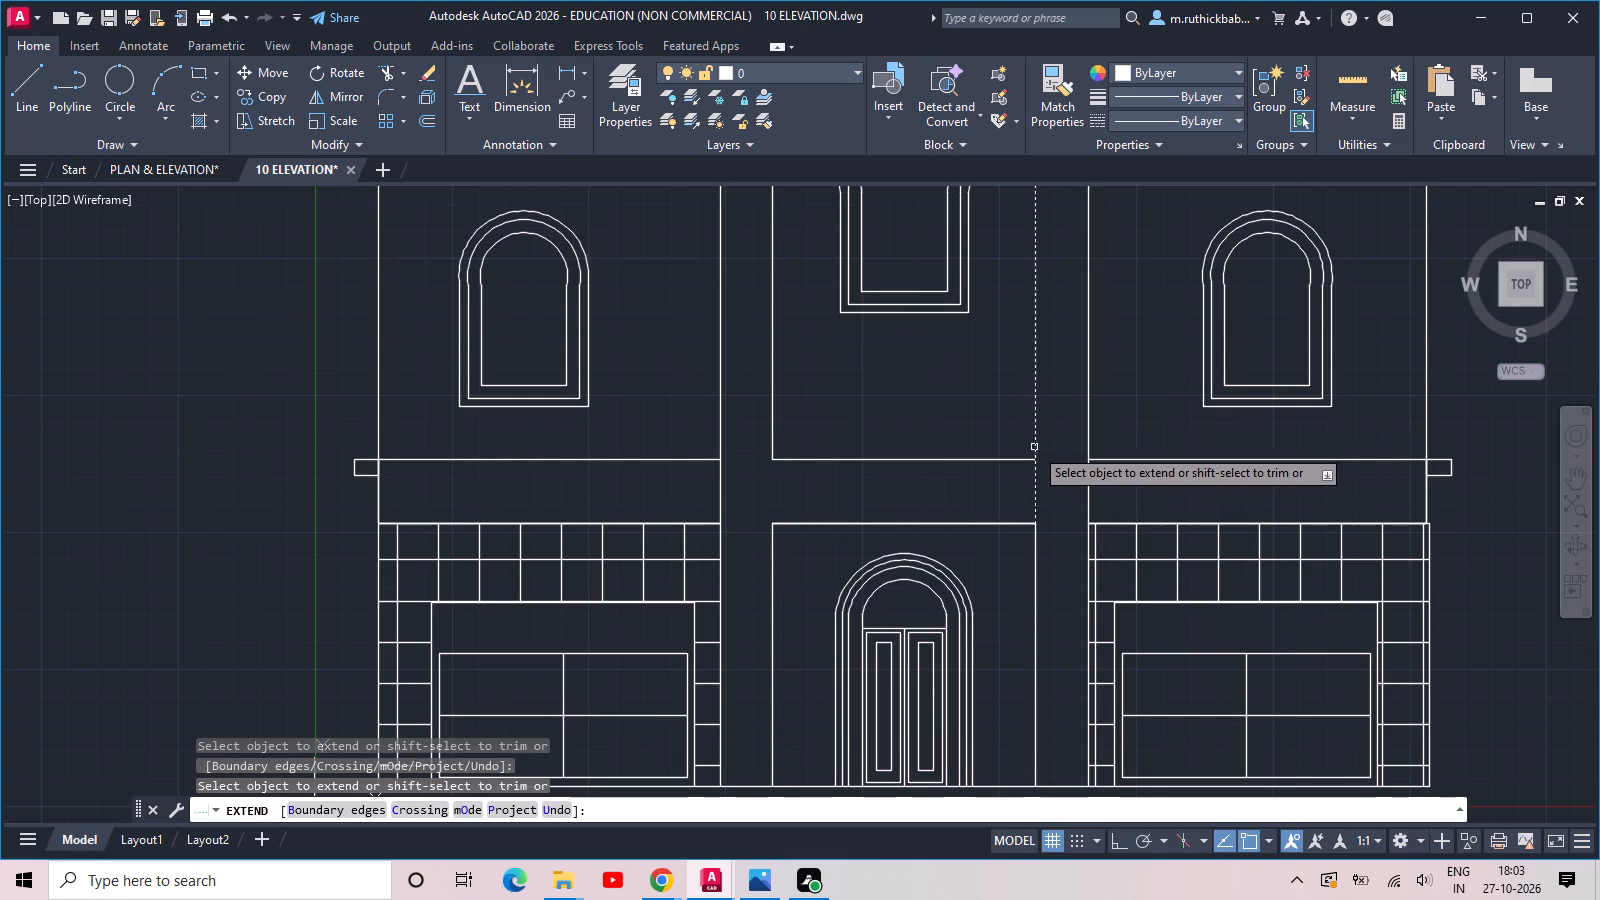
{"action": "left_click", "coordinate": [1033, 445]}
{"action": "left_click", "coordinate": [770, 436]}
{"action": "key", "text": "Escape"}
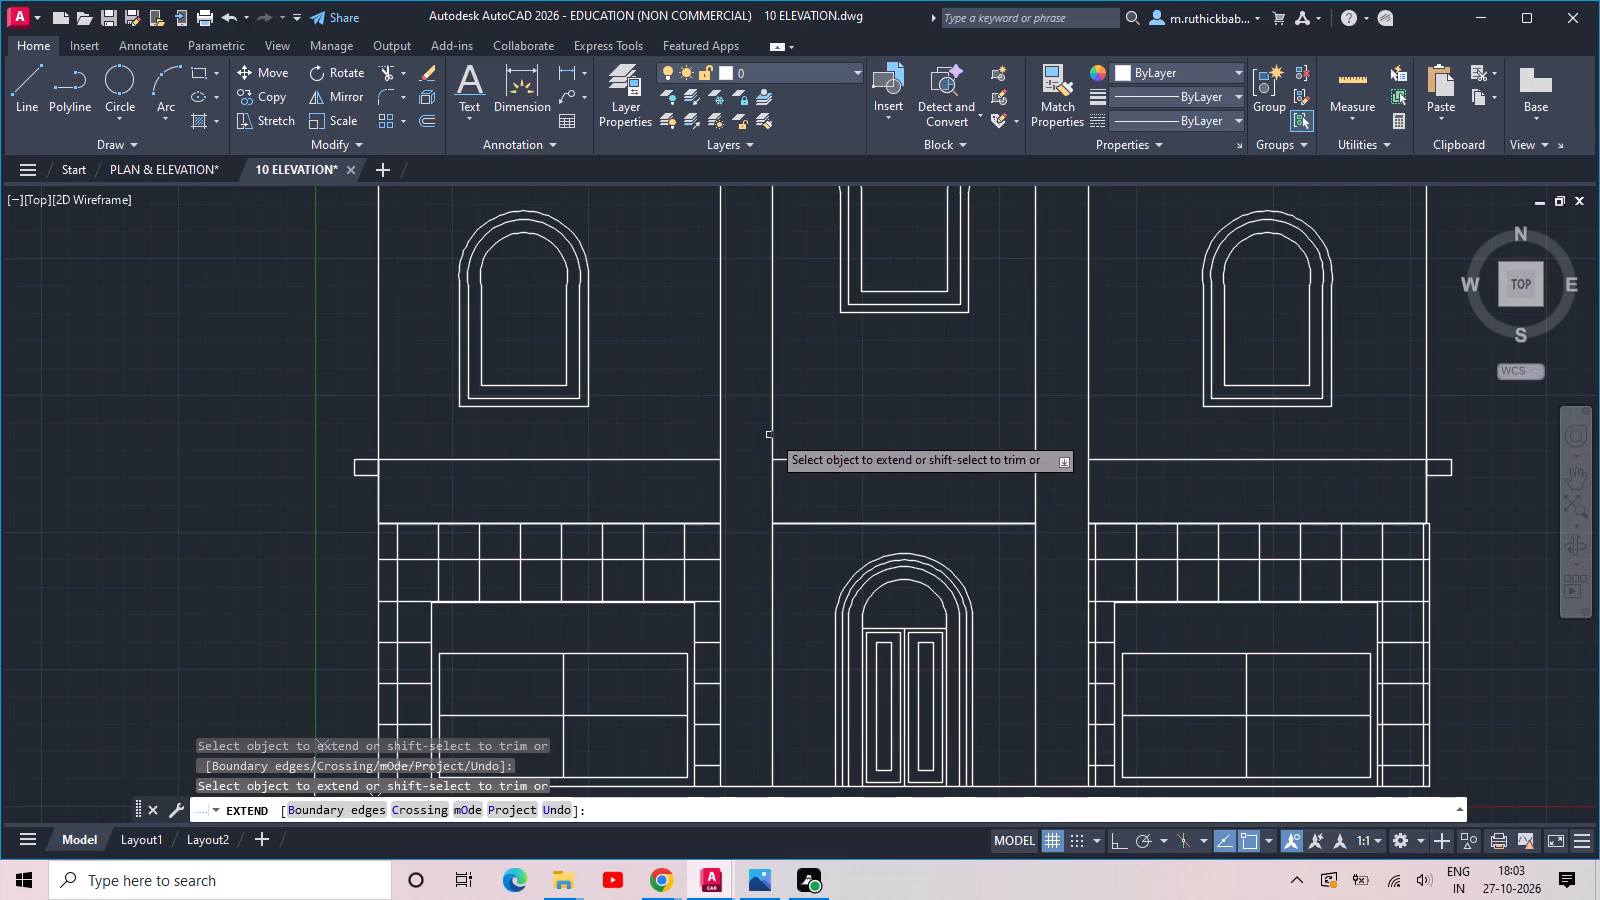
Hatch both full-height pilasters with the AR-B816C brick pattern at scale 1 and angle 0.
{"action": "scroll", "coordinate": [790, 425], "scroll_direction": "down", "scroll_amount": 2}
{"action": "middle_click_drag", "start_coordinate": [790, 425], "coordinate": [770, 486]}
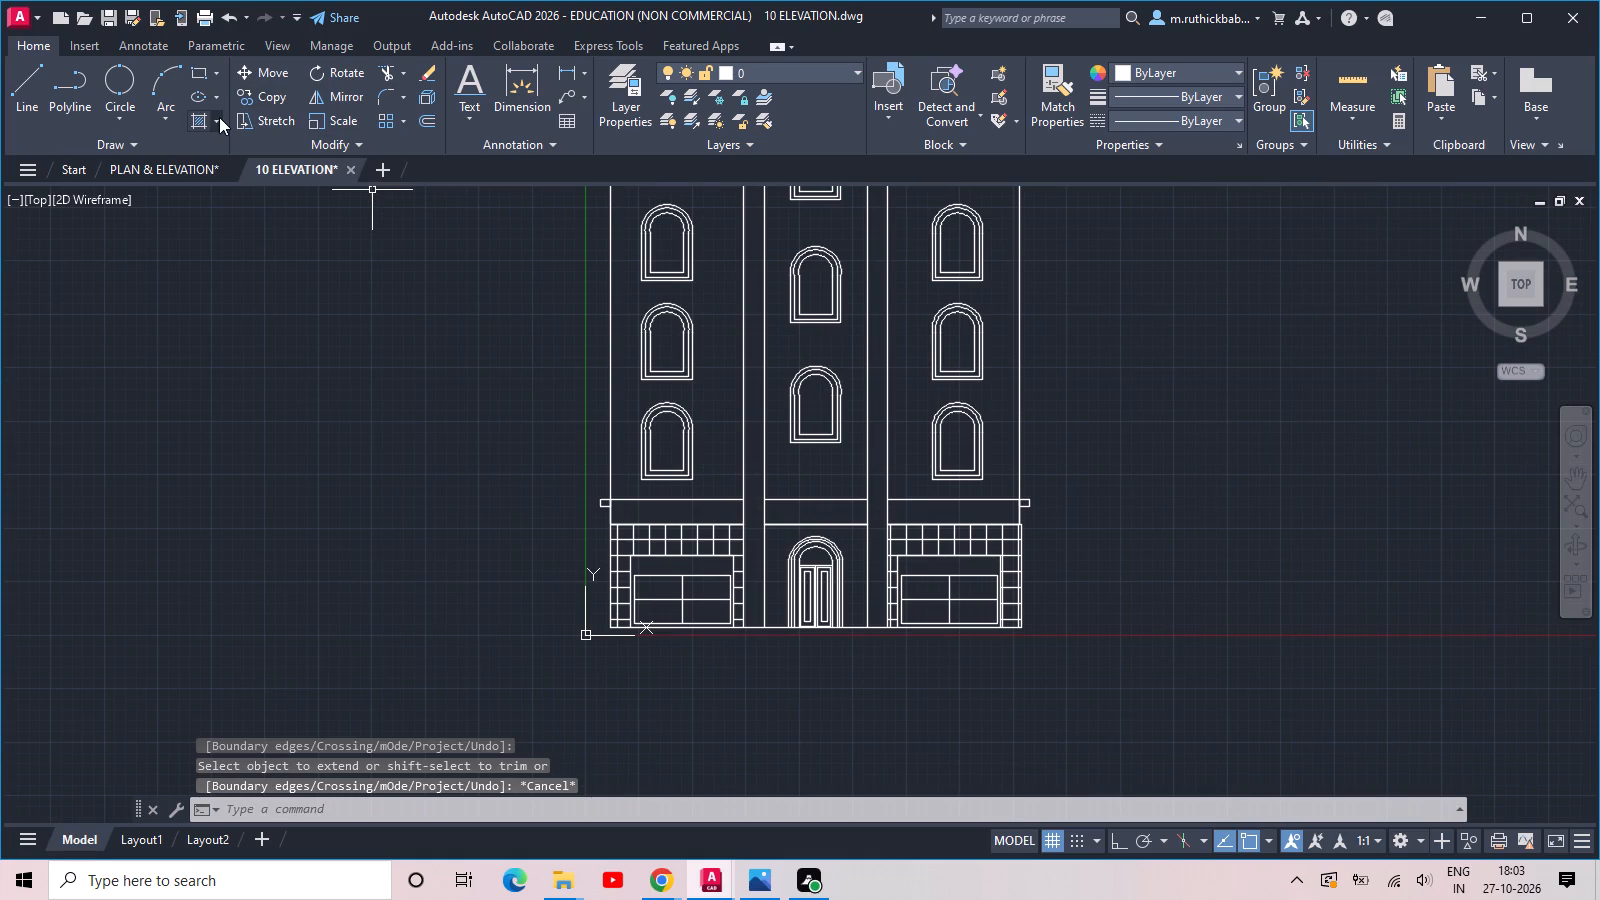
{"action": "left_click", "coordinate": [200, 121]}
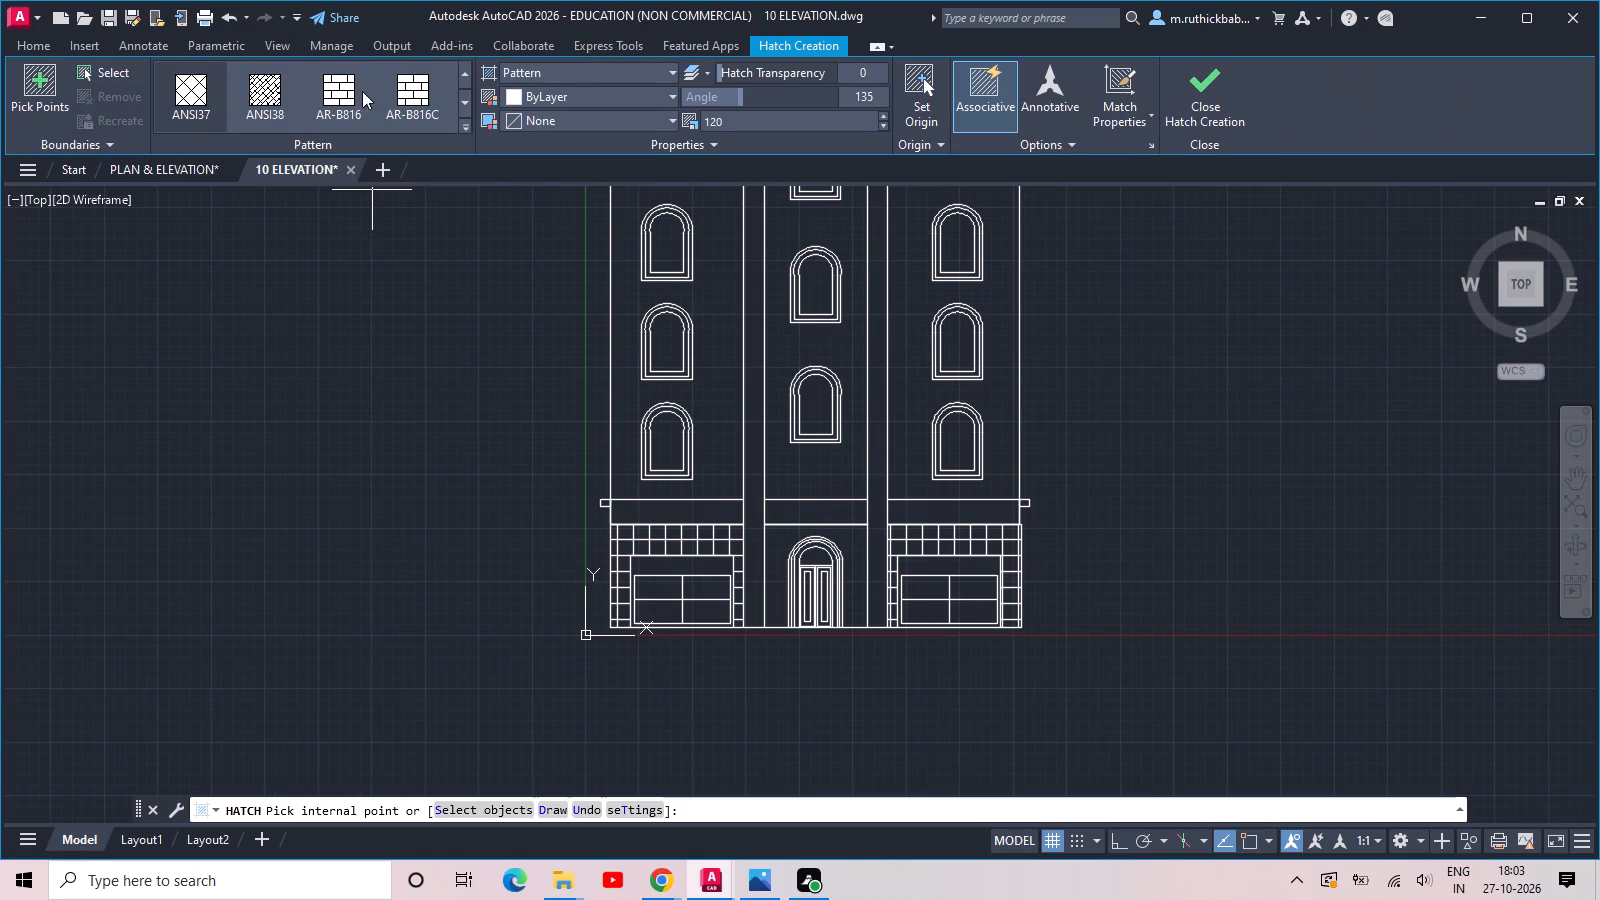
{"action": "left_click", "coordinate": [420, 90]}
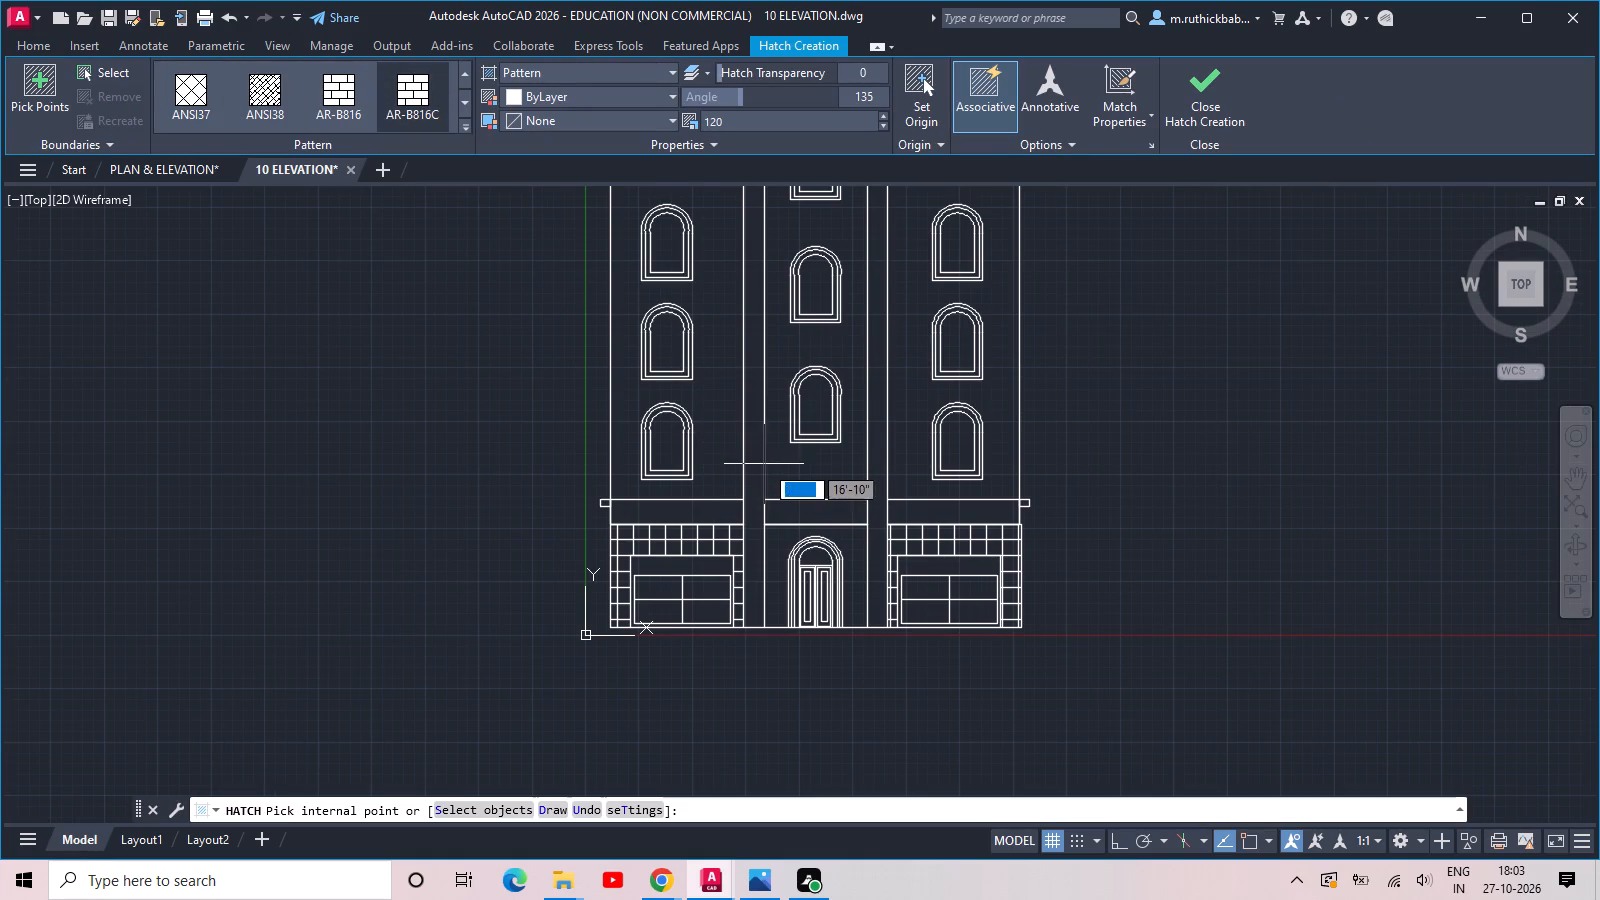
{"action": "left_click", "coordinate": [756, 482]}
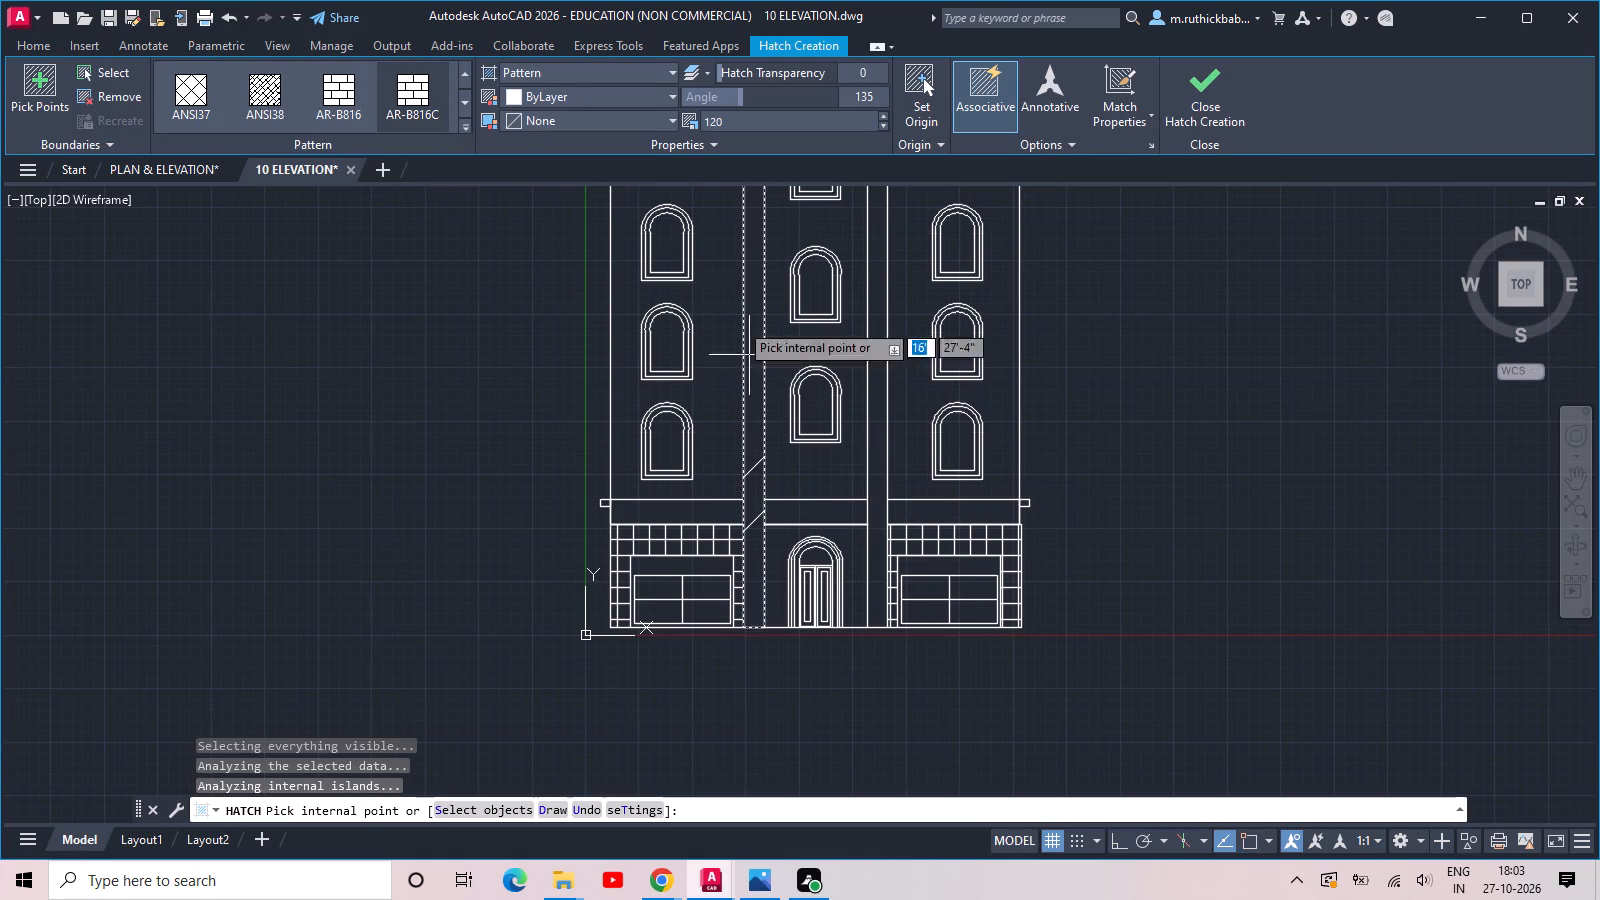
{"action": "double_click", "coordinate": [734, 118]}
{"action": "key", "text": "1"}
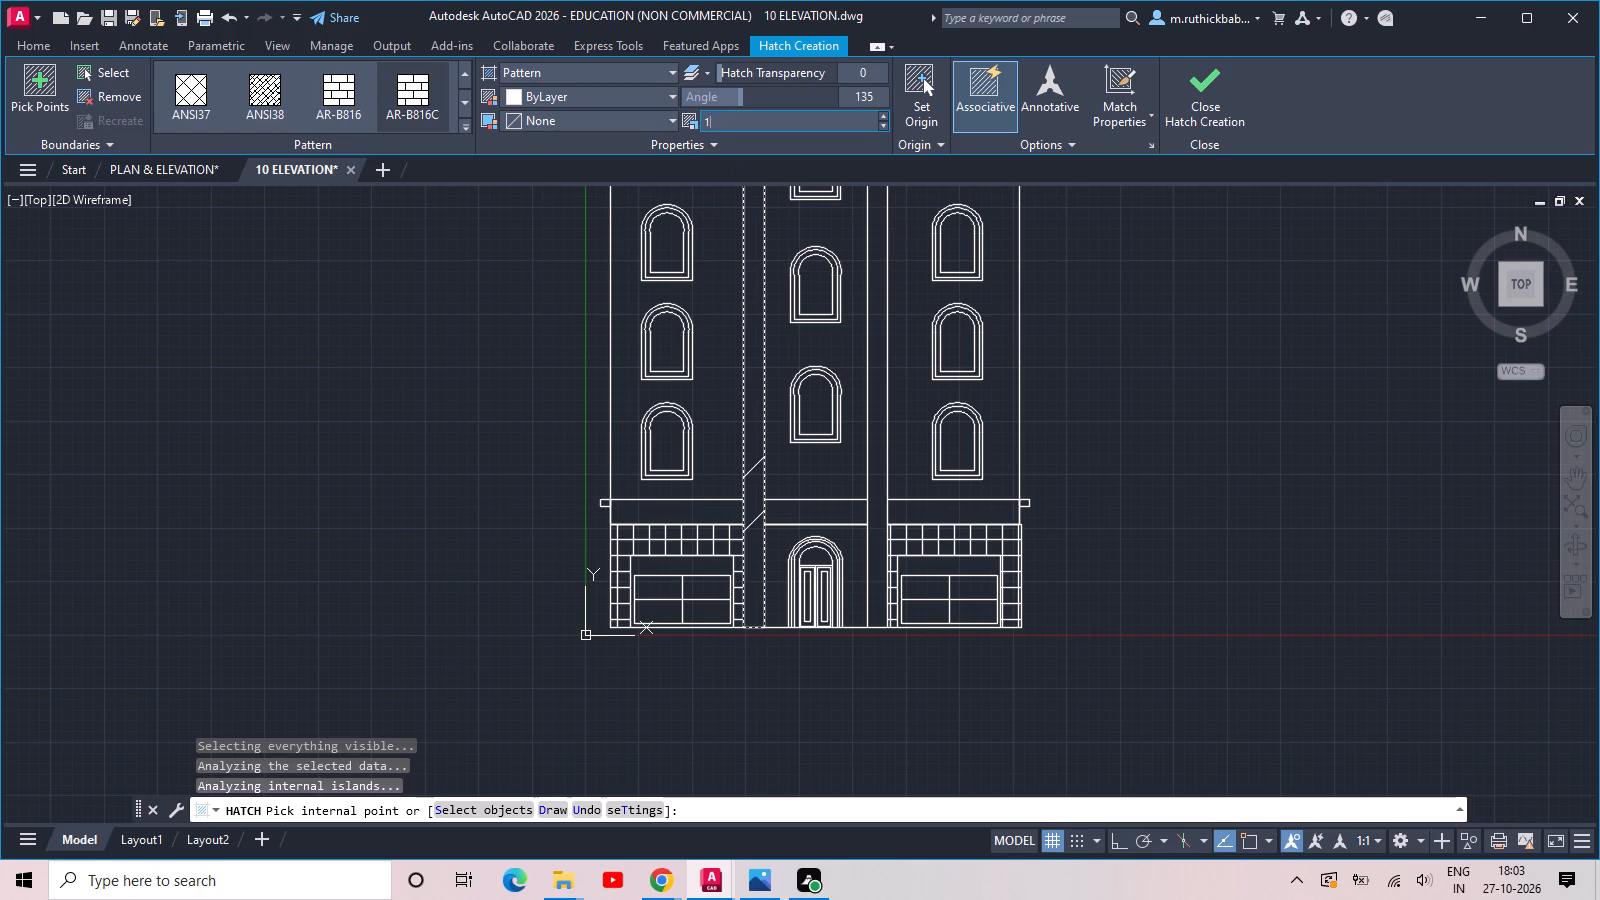
{"action": "key", "text": "Return"}
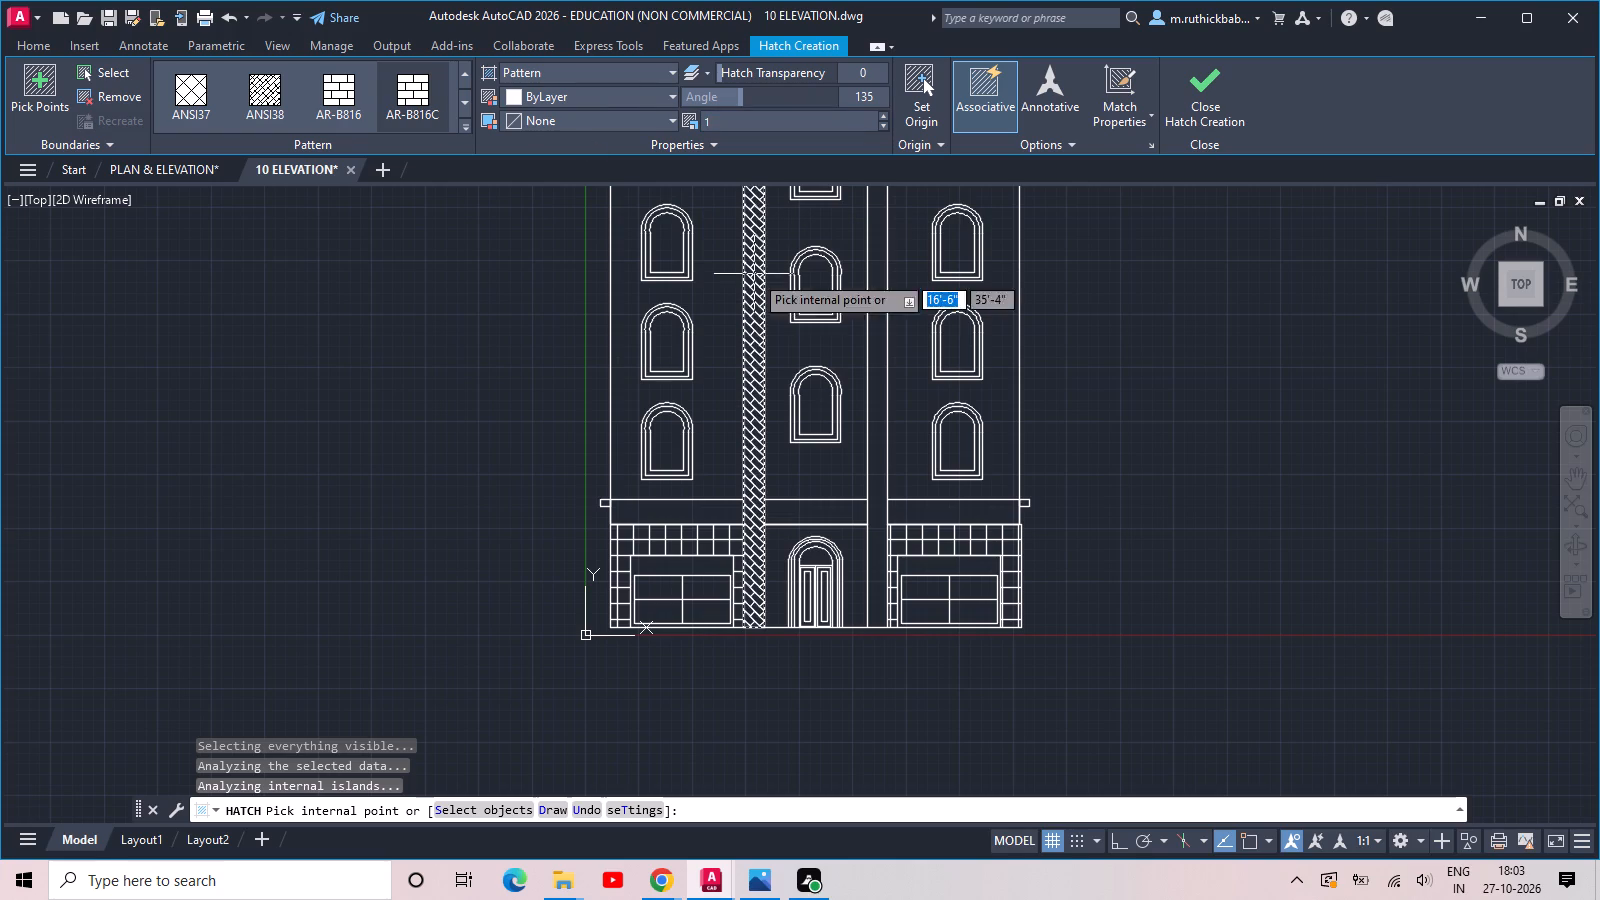
{"action": "left_click_drag", "start_coordinate": [740, 93], "coordinate": [704, 84]}
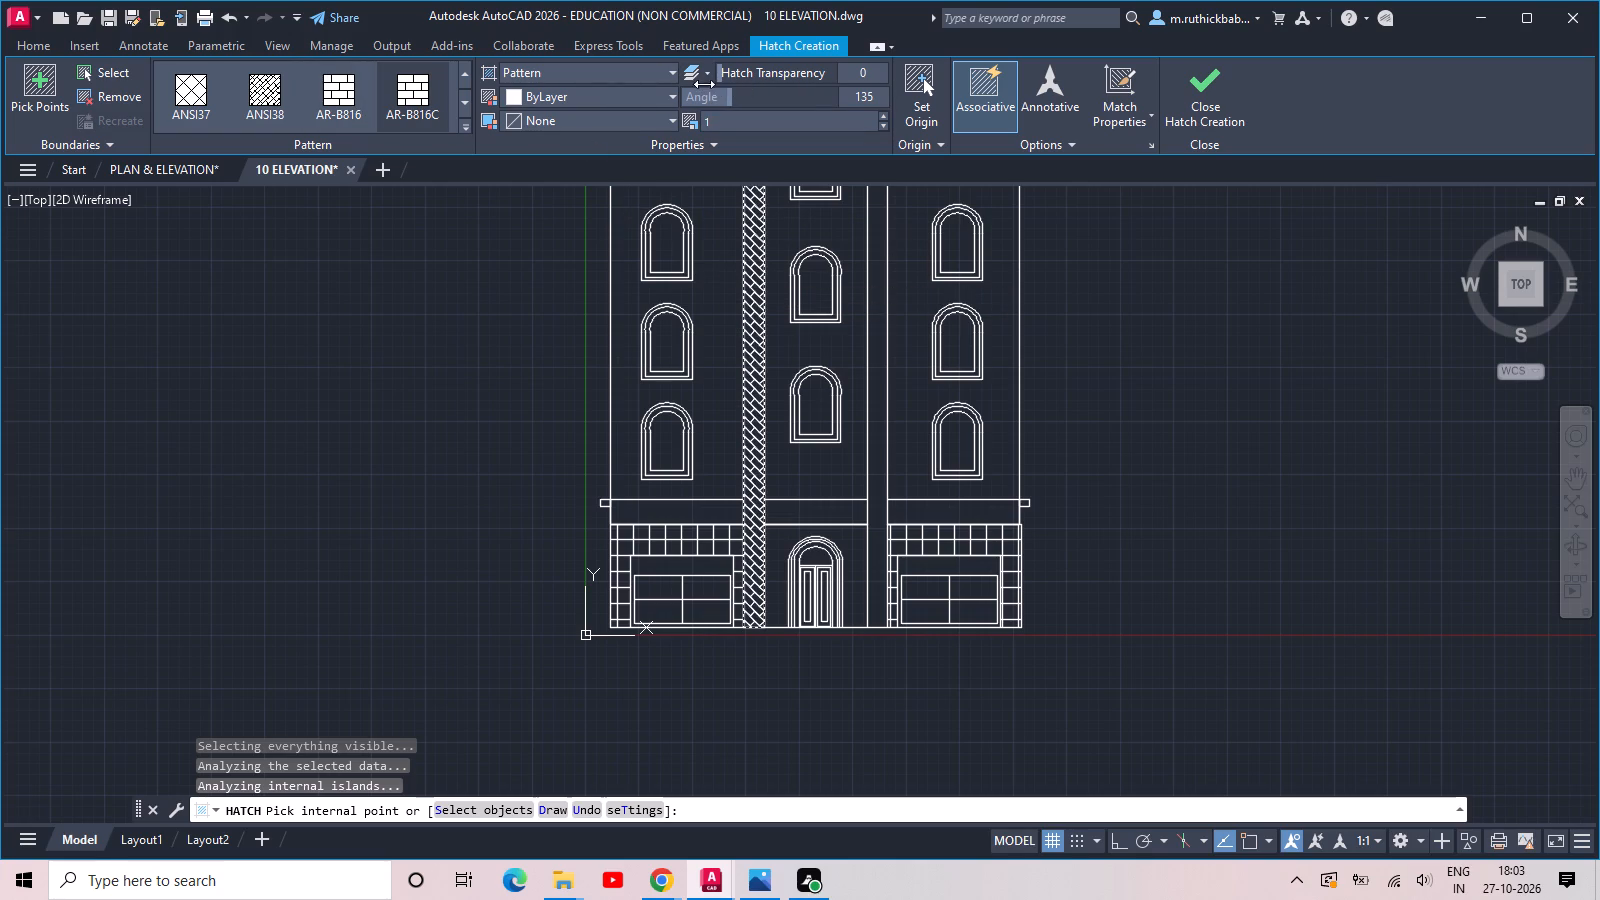
{"action": "left_click_drag", "start_coordinate": [704, 84], "coordinate": [632, 94]}
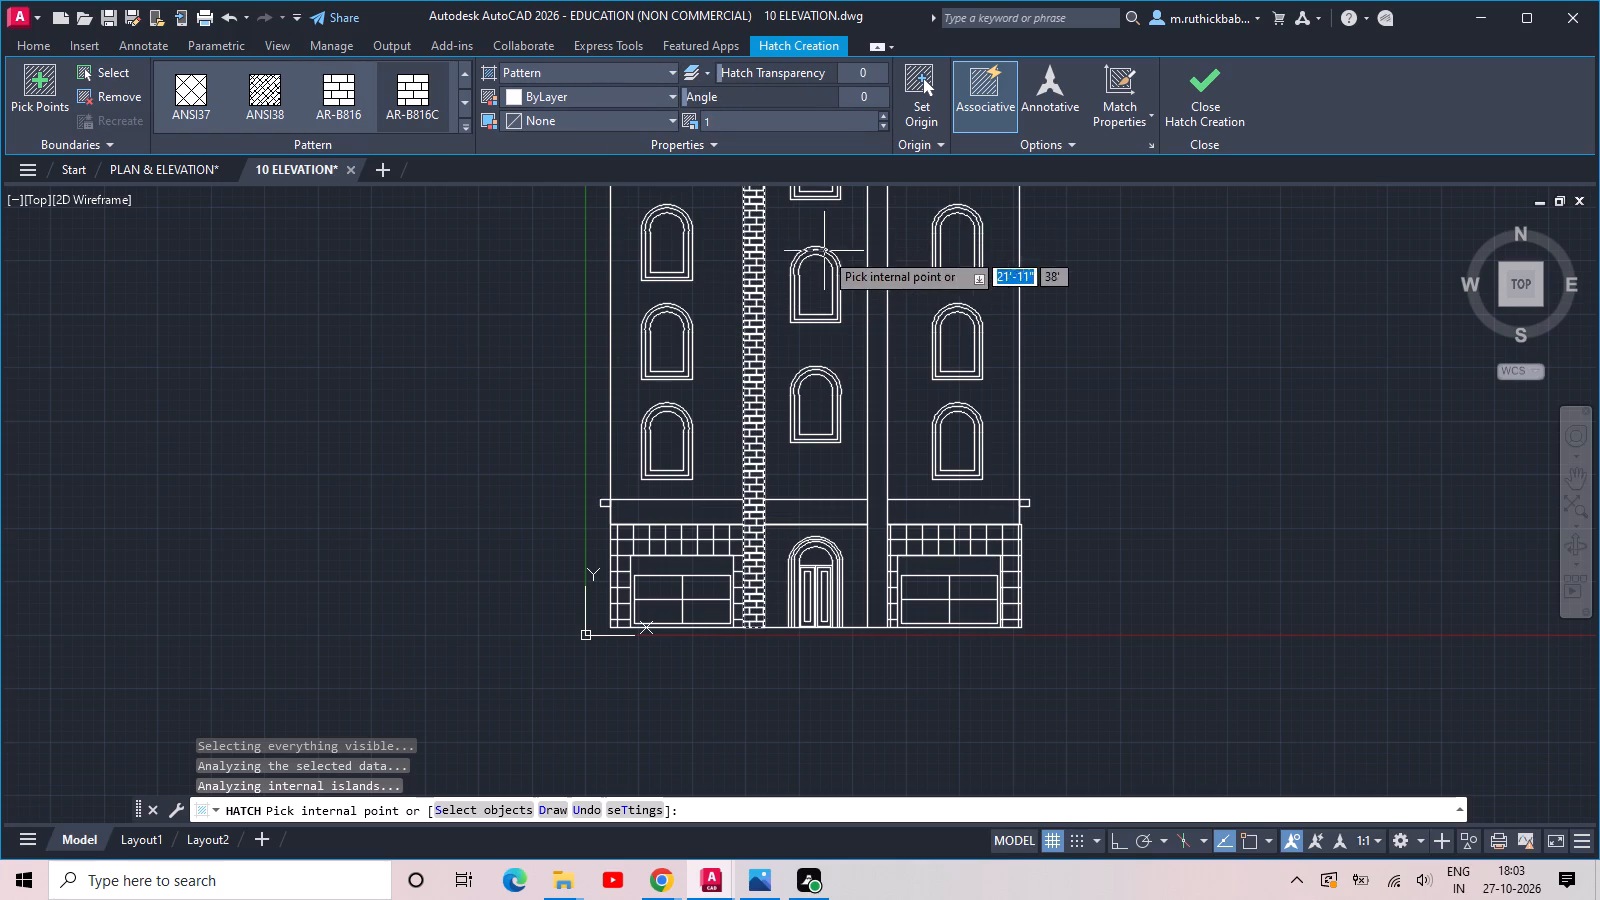
{"action": "left_click", "coordinate": [879, 341]}
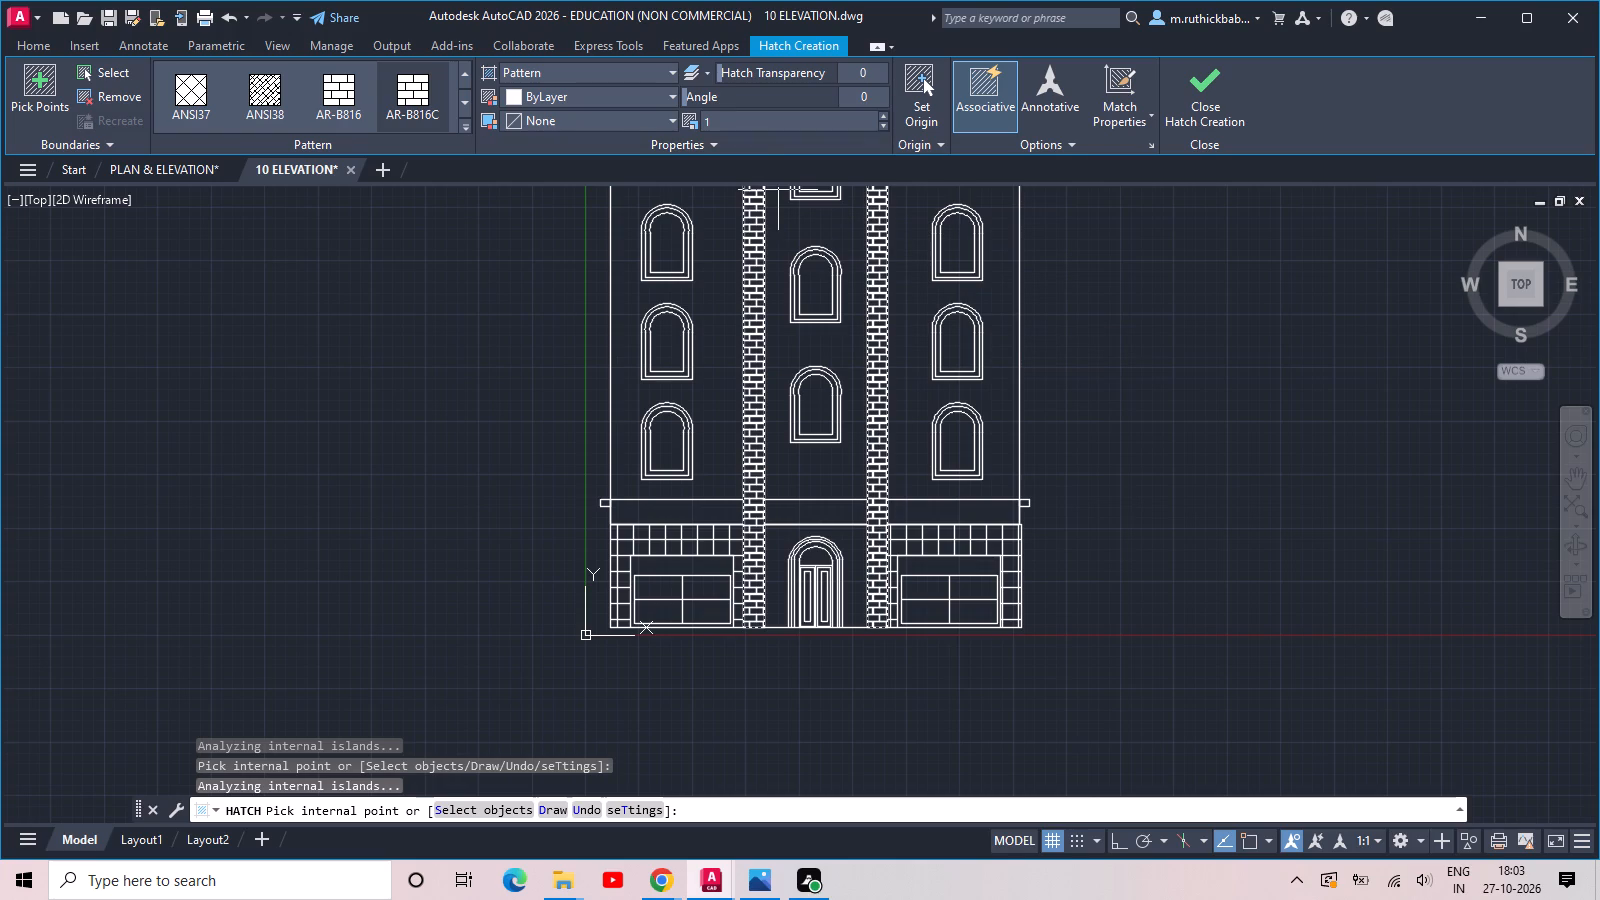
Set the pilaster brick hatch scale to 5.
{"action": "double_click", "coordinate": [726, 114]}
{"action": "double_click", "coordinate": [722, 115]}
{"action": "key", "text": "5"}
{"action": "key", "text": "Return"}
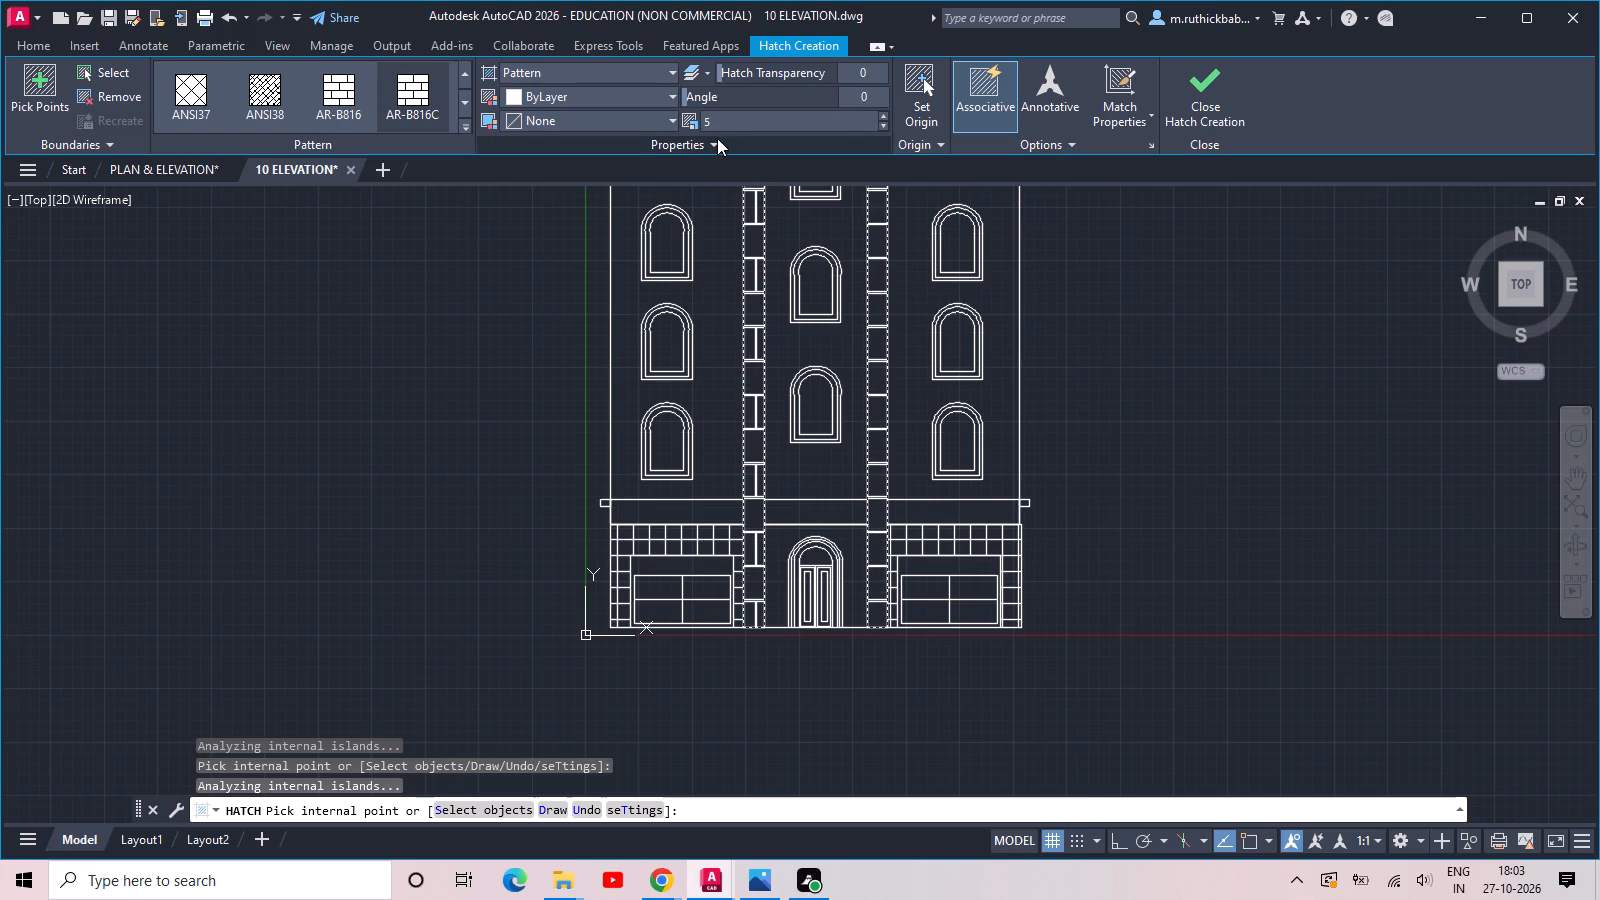
Set the pilaster brick hatch scale to 2, switch its pattern to AR-B816 and finish the hatch.
{"action": "double_click", "coordinate": [715, 116]}
{"action": "key", "text": "2"}
{"action": "key", "text": "Return"}
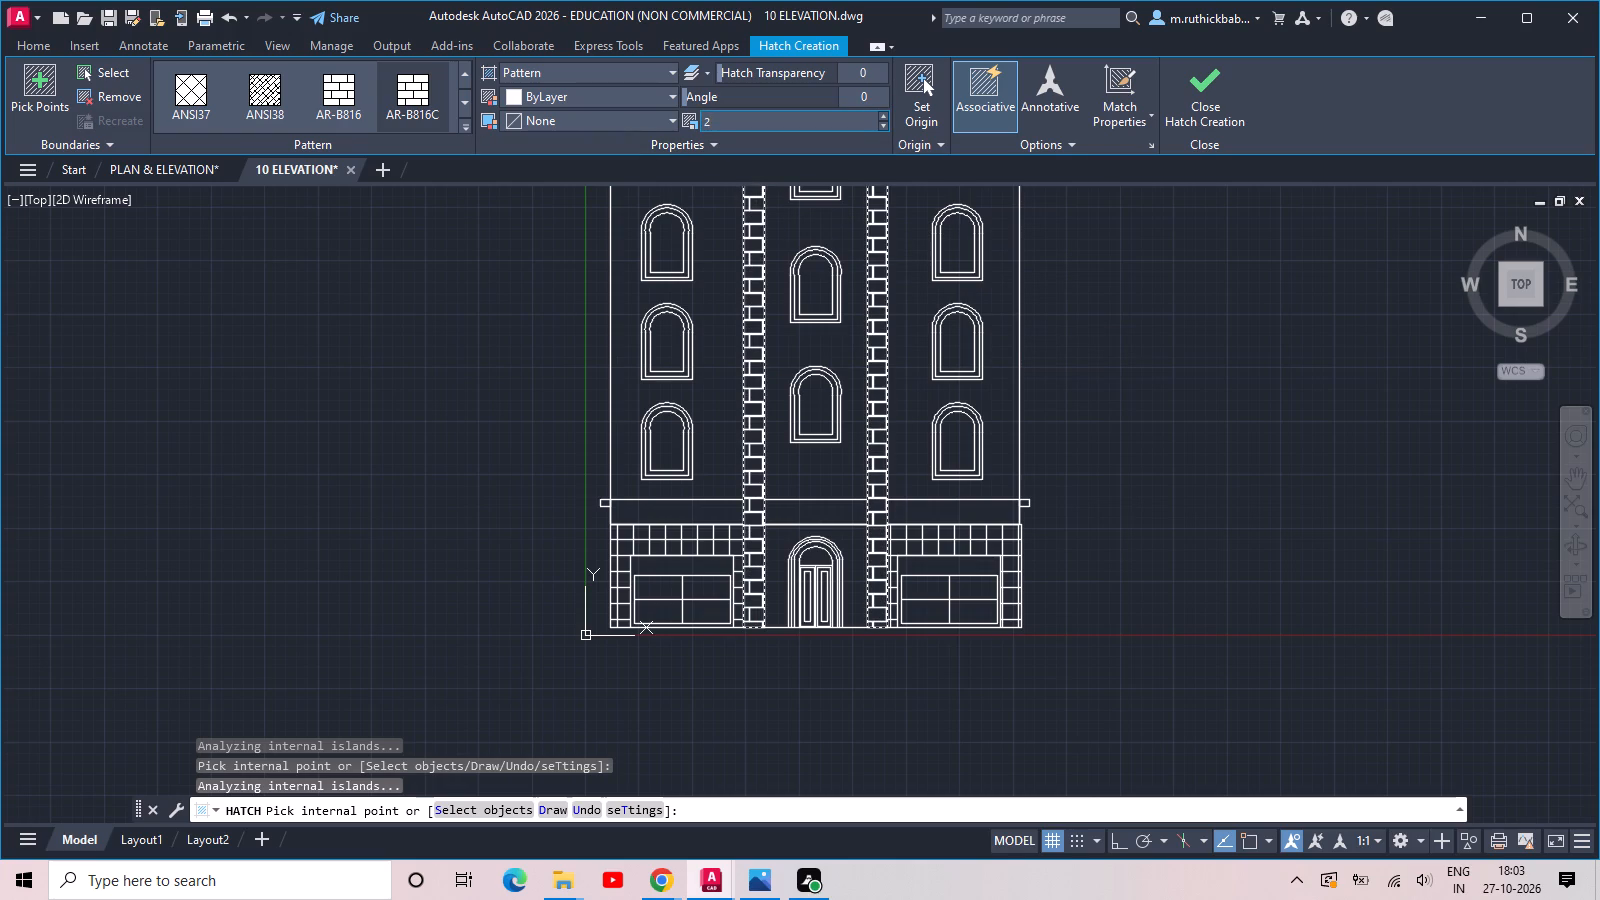
{"action": "middle_click_drag", "start_coordinate": [741, 180], "coordinate": [706, 385]}
{"action": "middle_click_drag", "start_coordinate": [701, 315], "coordinate": [652, 530]}
{"action": "scroll", "coordinate": [701, 315], "scroll_direction": "down", "scroll_amount": 1}
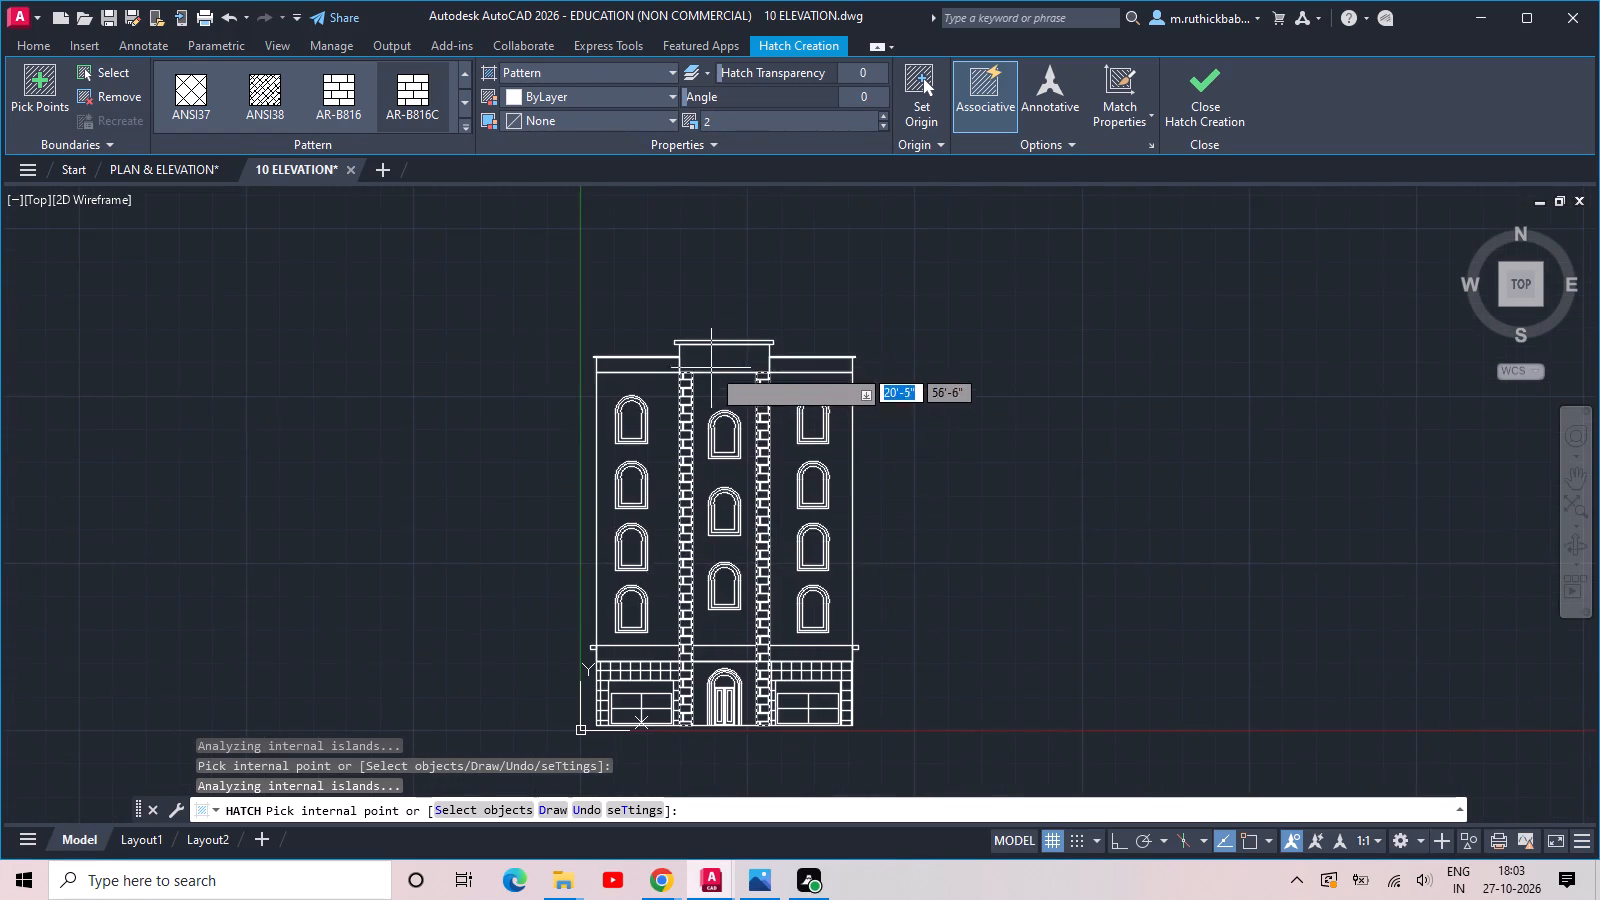
{"action": "scroll", "coordinate": [714, 360], "scroll_direction": "up", "scroll_amount": 2}
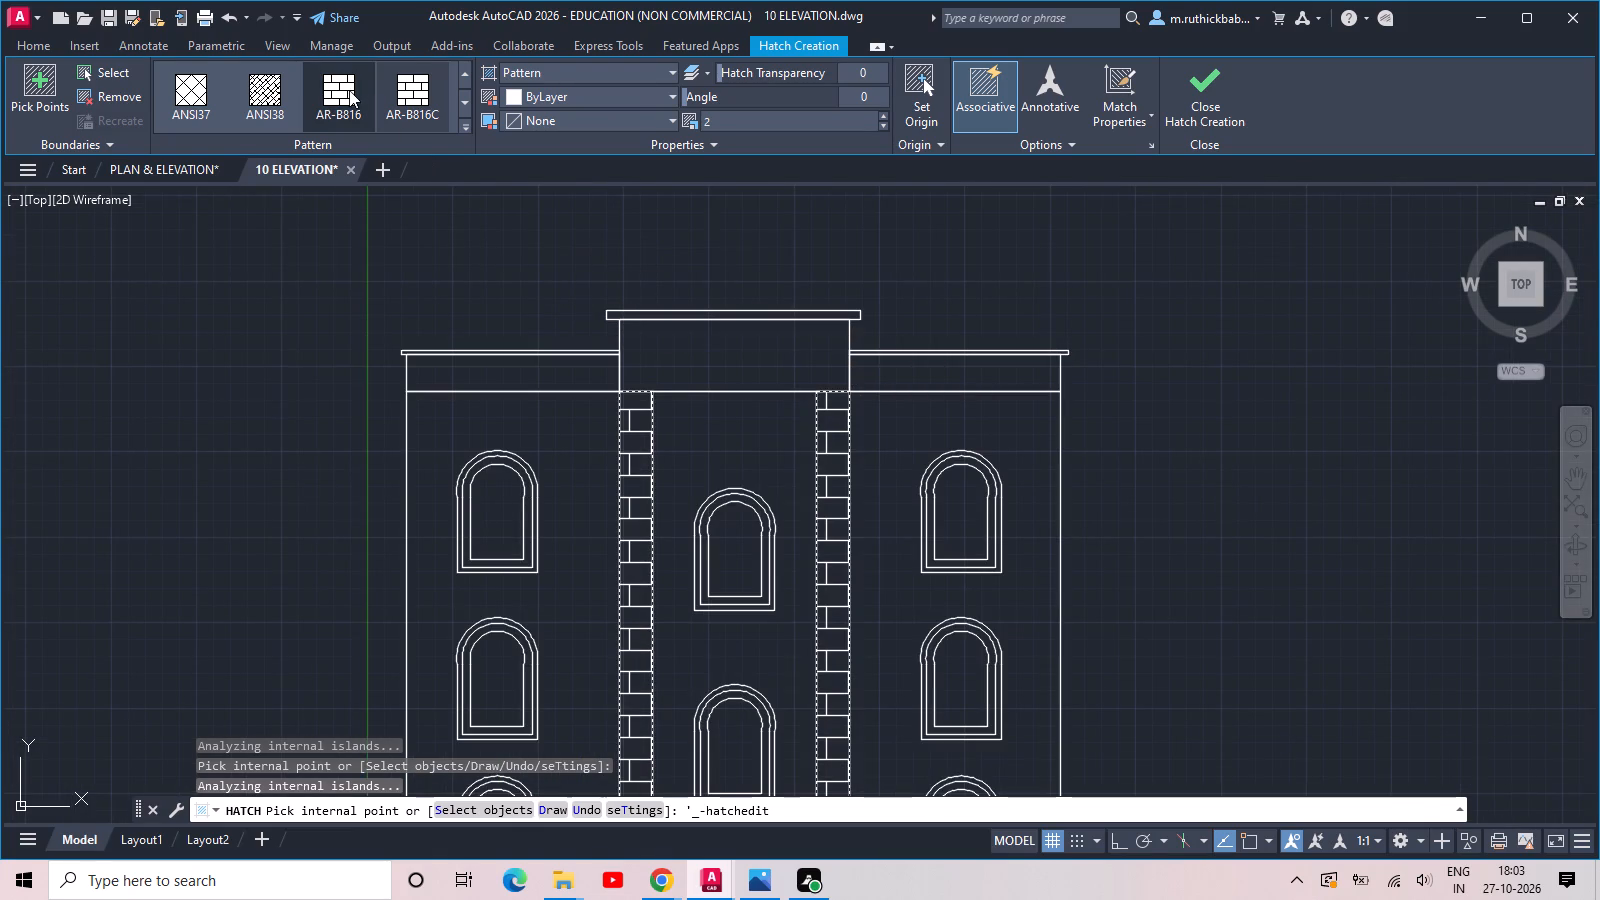
{"action": "left_click", "coordinate": [341, 90]}
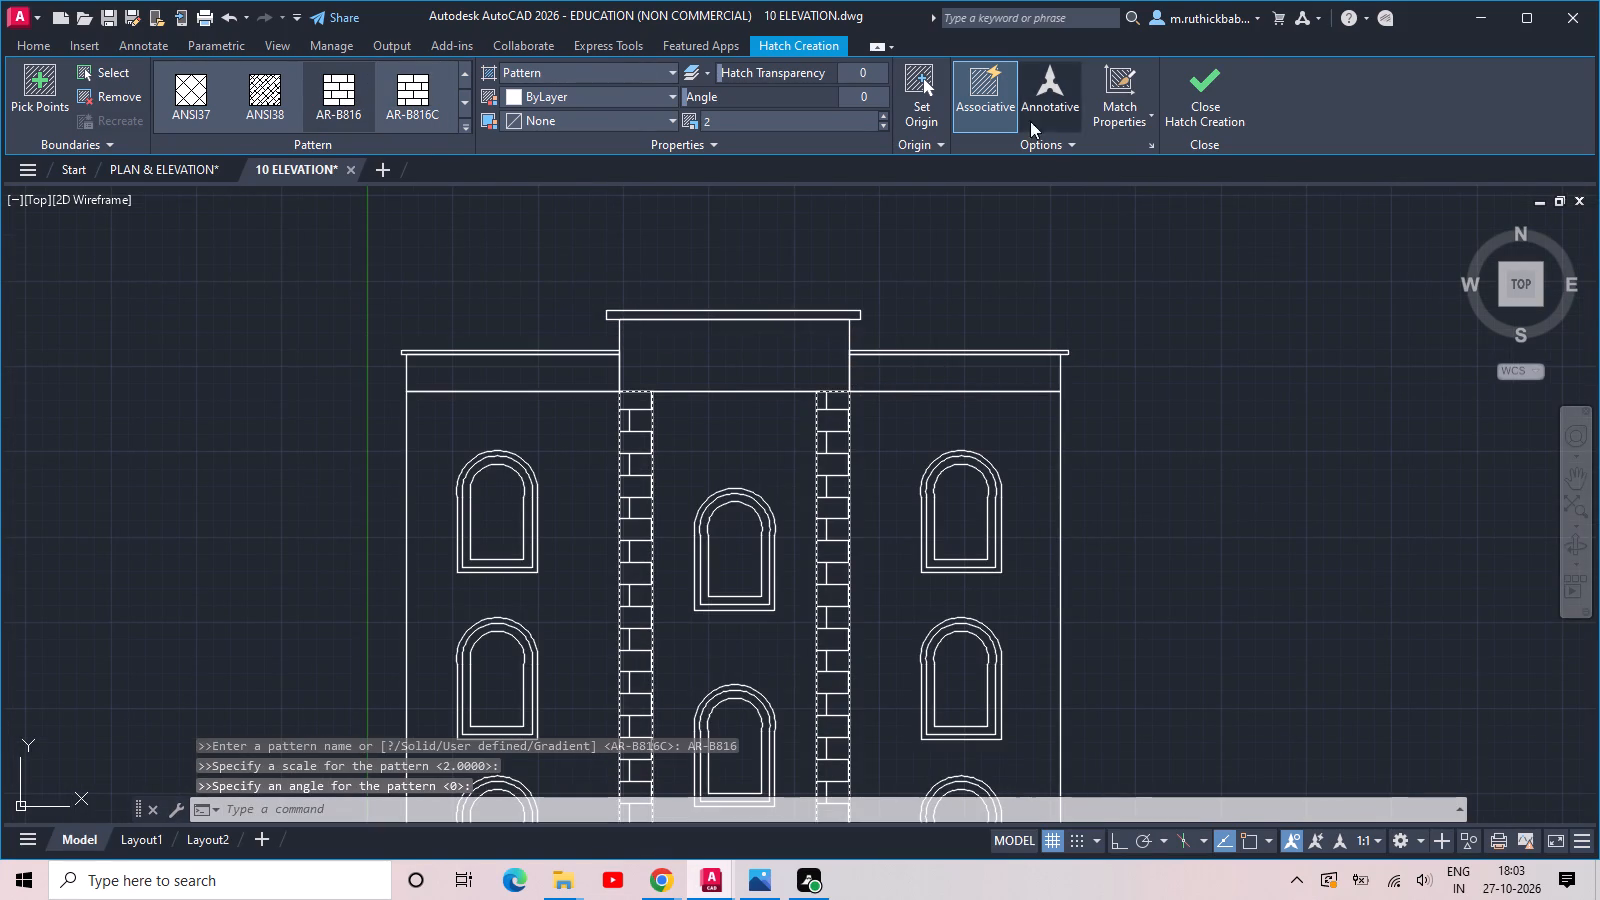
{"action": "double_click", "coordinate": [1216, 97]}
Hatch the floor band section between the two pilasters, above the entrance door, with AR-B816 at scale 2.
{"action": "scroll", "coordinate": [1205, 95], "scroll_direction": "down", "scroll_amount": 2}
{"action": "scroll", "coordinate": [1114, 262], "scroll_direction": "down", "scroll_amount": 2}
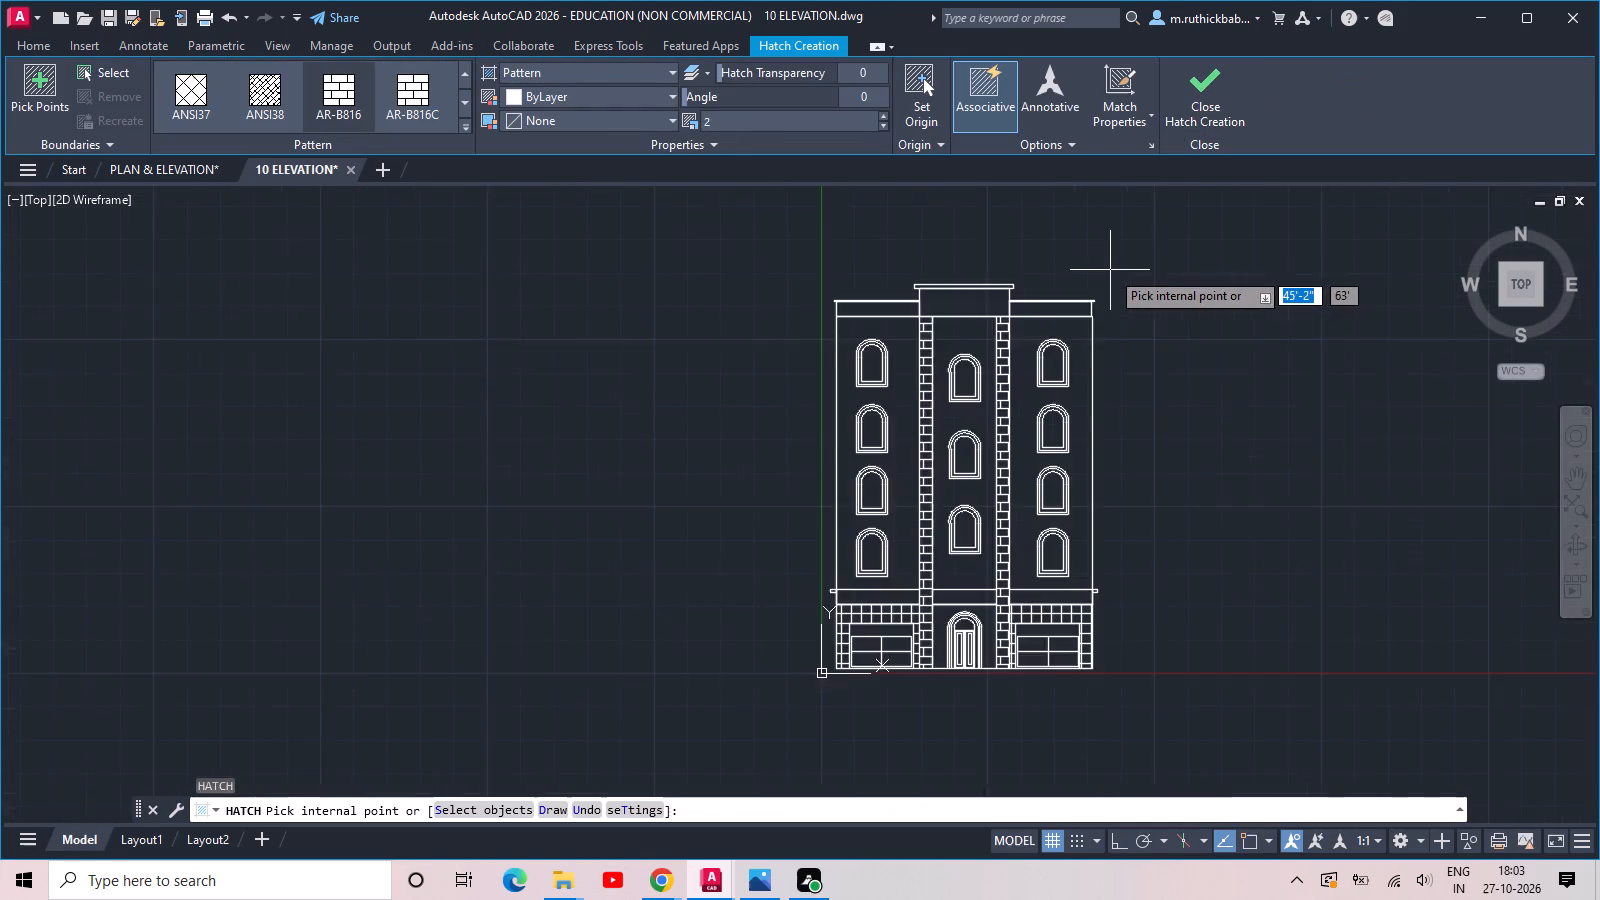
{"action": "scroll", "coordinate": [1110, 271], "scroll_direction": "down", "scroll_amount": 1}
{"action": "middle_click_drag", "start_coordinate": [1117, 395], "coordinate": [1048, 423]}
{"action": "scroll", "coordinate": [969, 505], "scroll_direction": "up", "scroll_amount": 3}
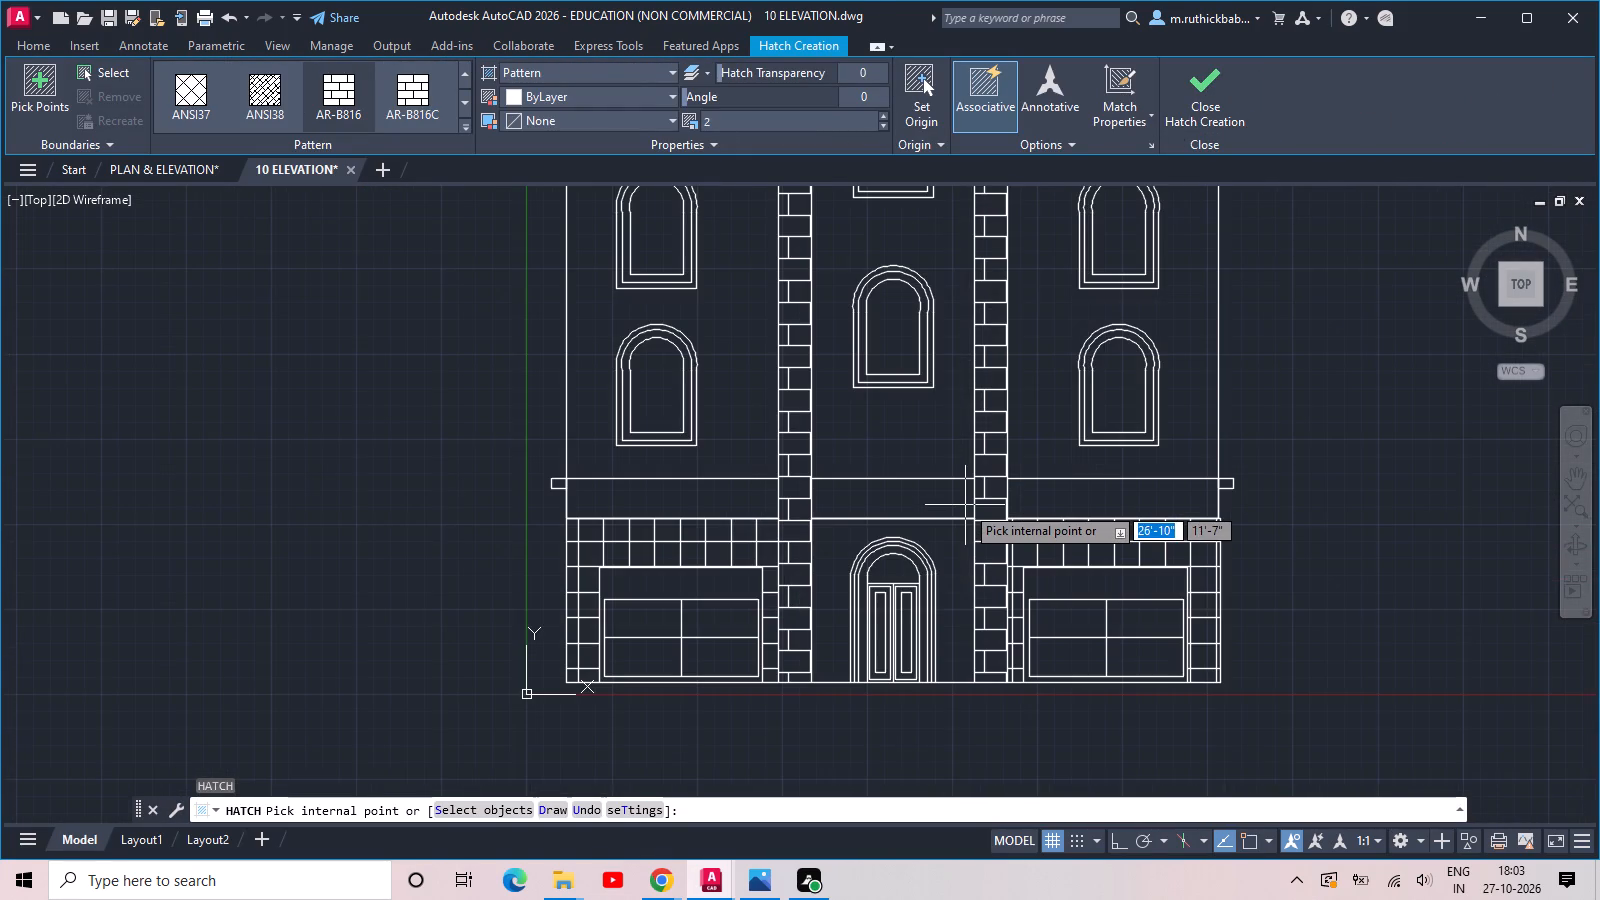
{"action": "scroll", "coordinate": [954, 502], "scroll_direction": "up", "scroll_amount": 1}
{"action": "scroll", "coordinate": [954, 502], "scroll_direction": "down", "scroll_amount": 1}
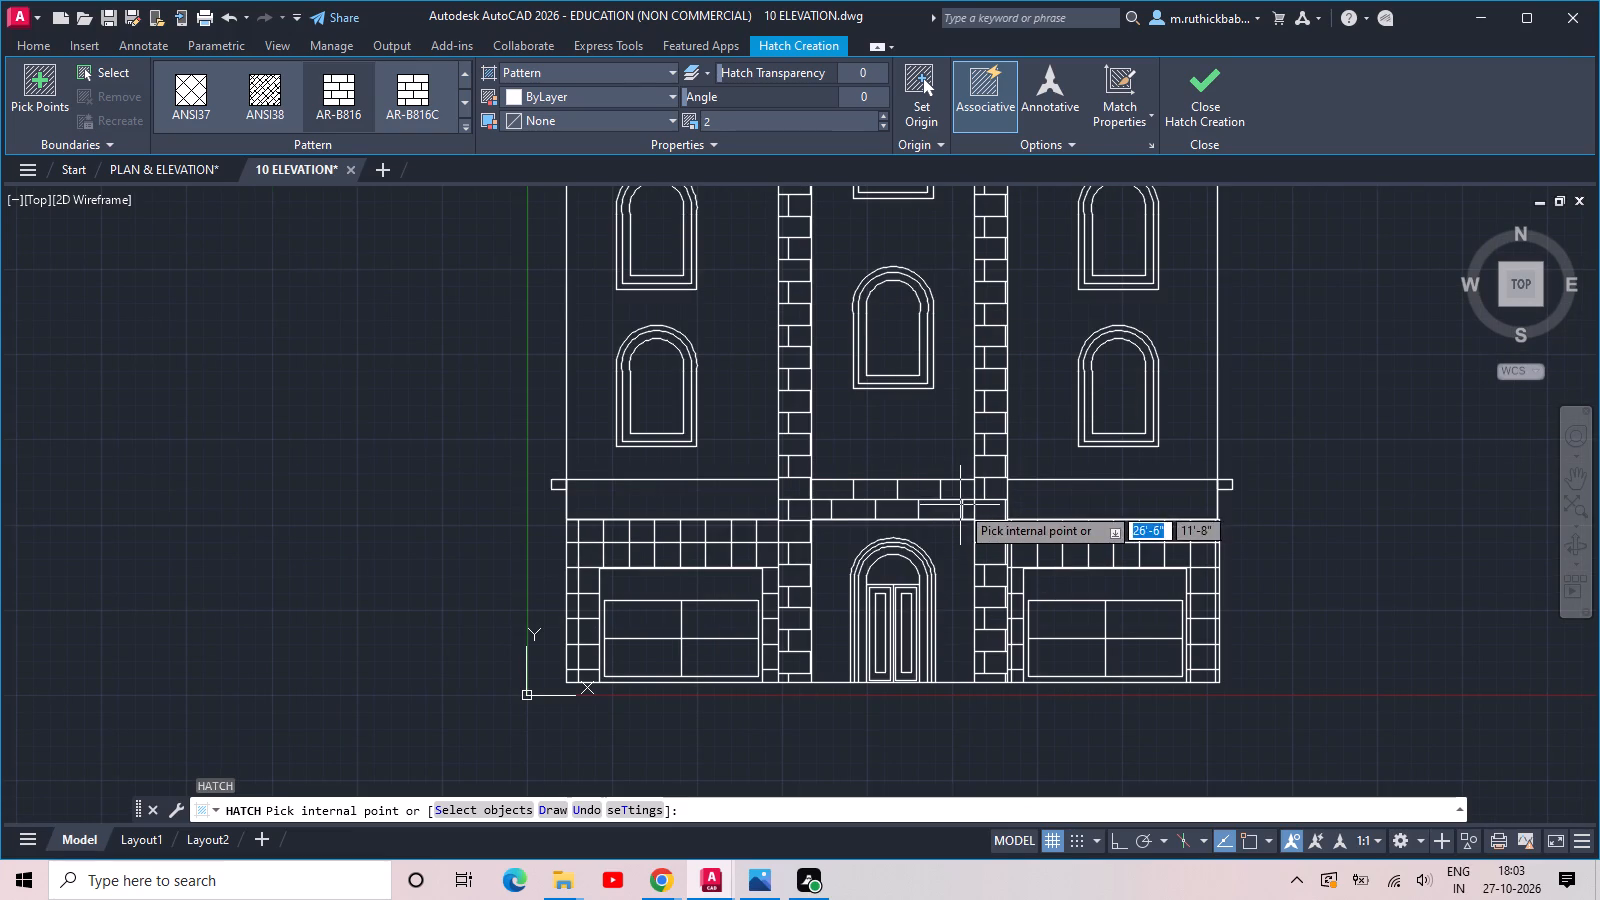
{"action": "left_click", "coordinate": [952, 504]}
{"action": "left_click", "coordinate": [1190, 102]}
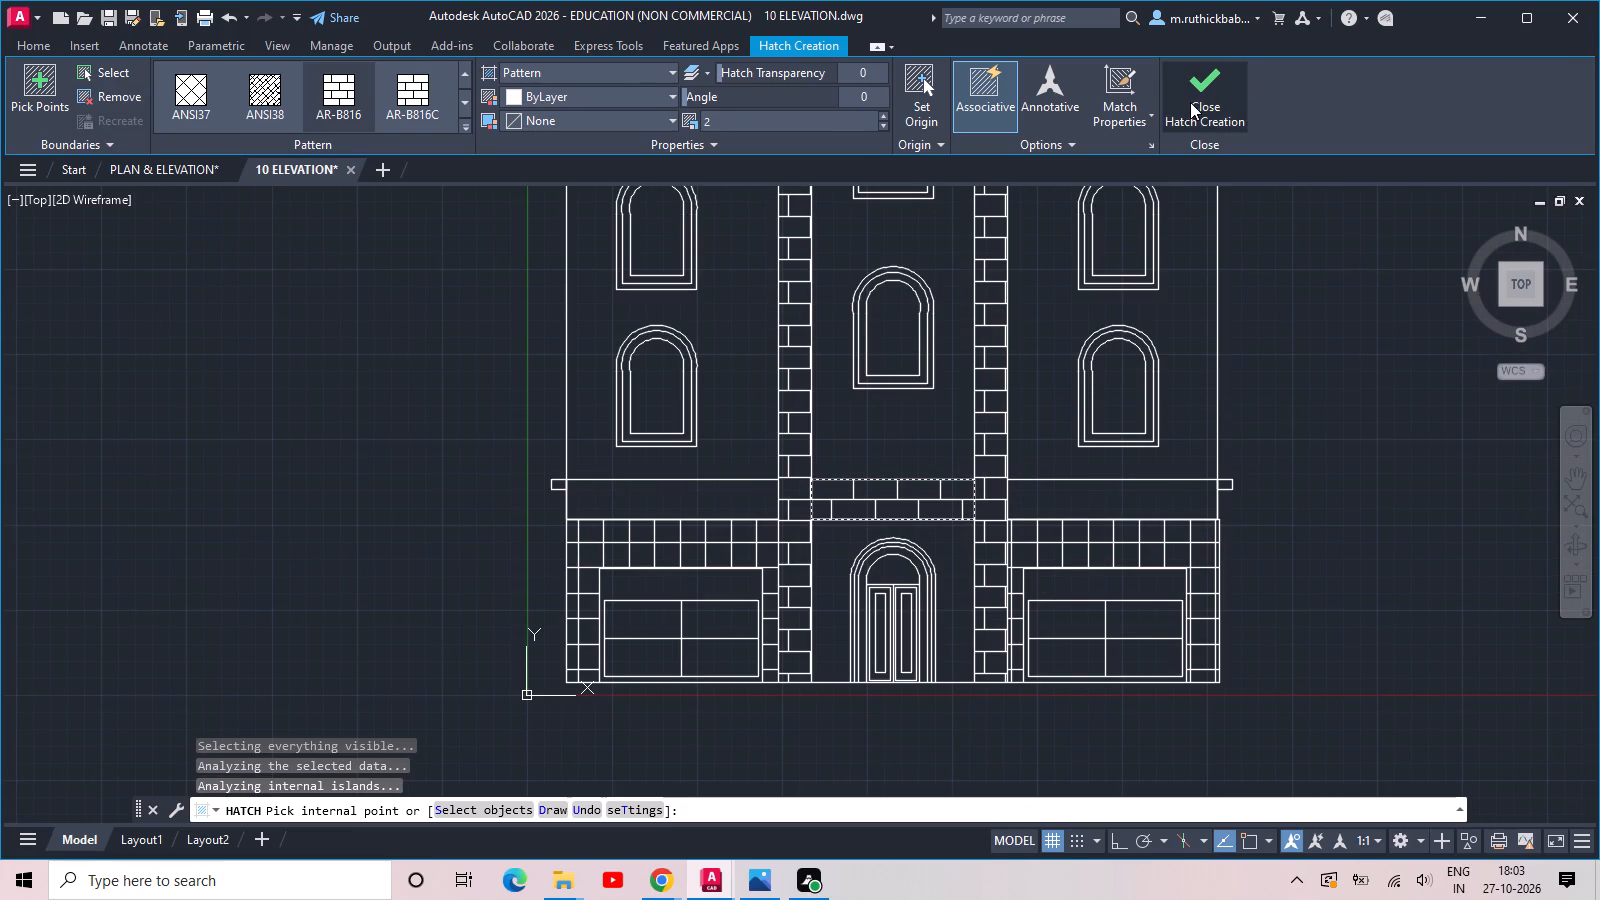
Hatch the inner panes of all eleven arched windows in the three columns with the GOST_GLASS pattern at scale 2.
{"action": "scroll", "coordinate": [1190, 108], "scroll_direction": "down", "scroll_amount": 2}
{"action": "scroll", "coordinate": [1157, 242], "scroll_direction": "down", "scroll_amount": 2}
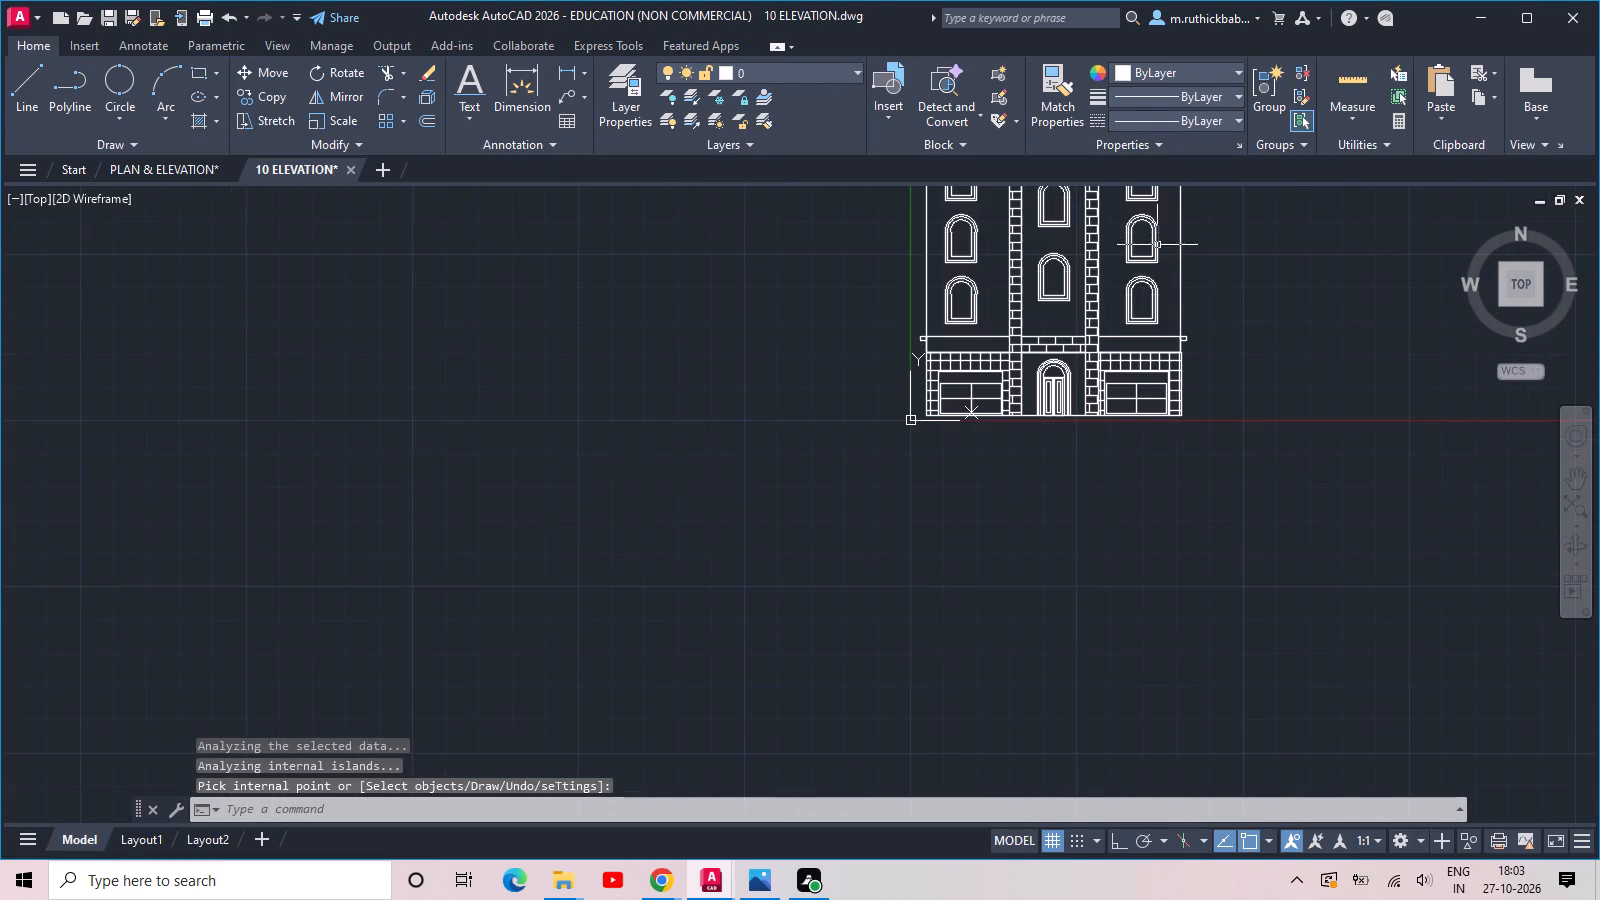
{"action": "middle_click_drag", "start_coordinate": [1062, 300], "coordinate": [918, 596]}
{"action": "scroll", "coordinate": [840, 438], "scroll_direction": "up", "scroll_amount": 1}
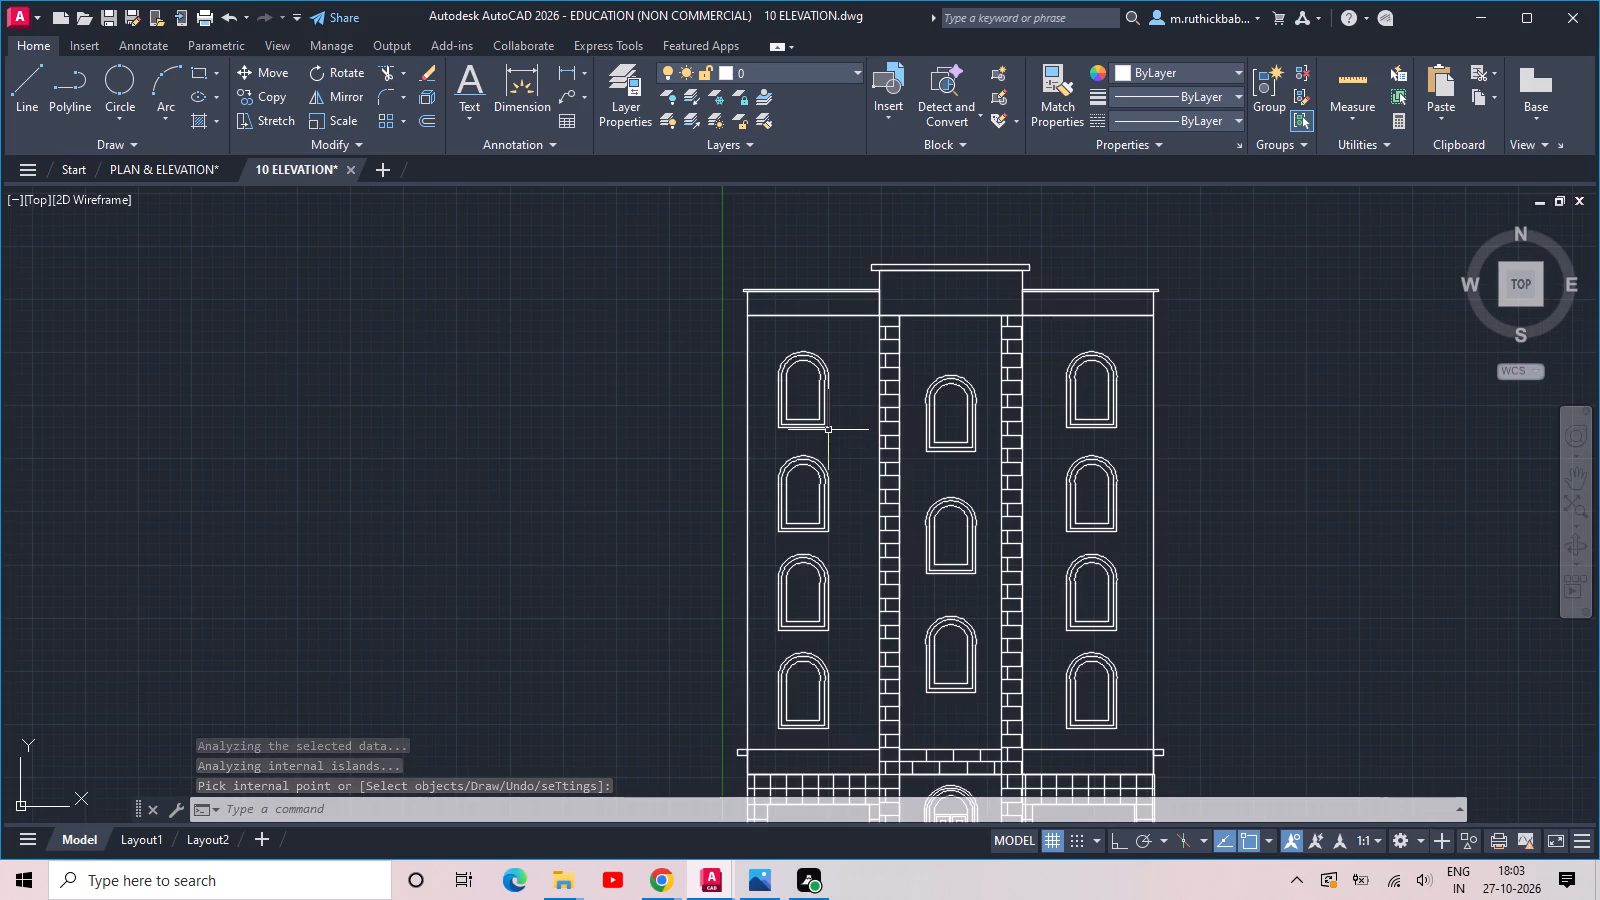
{"action": "left_click", "coordinate": [203, 120]}
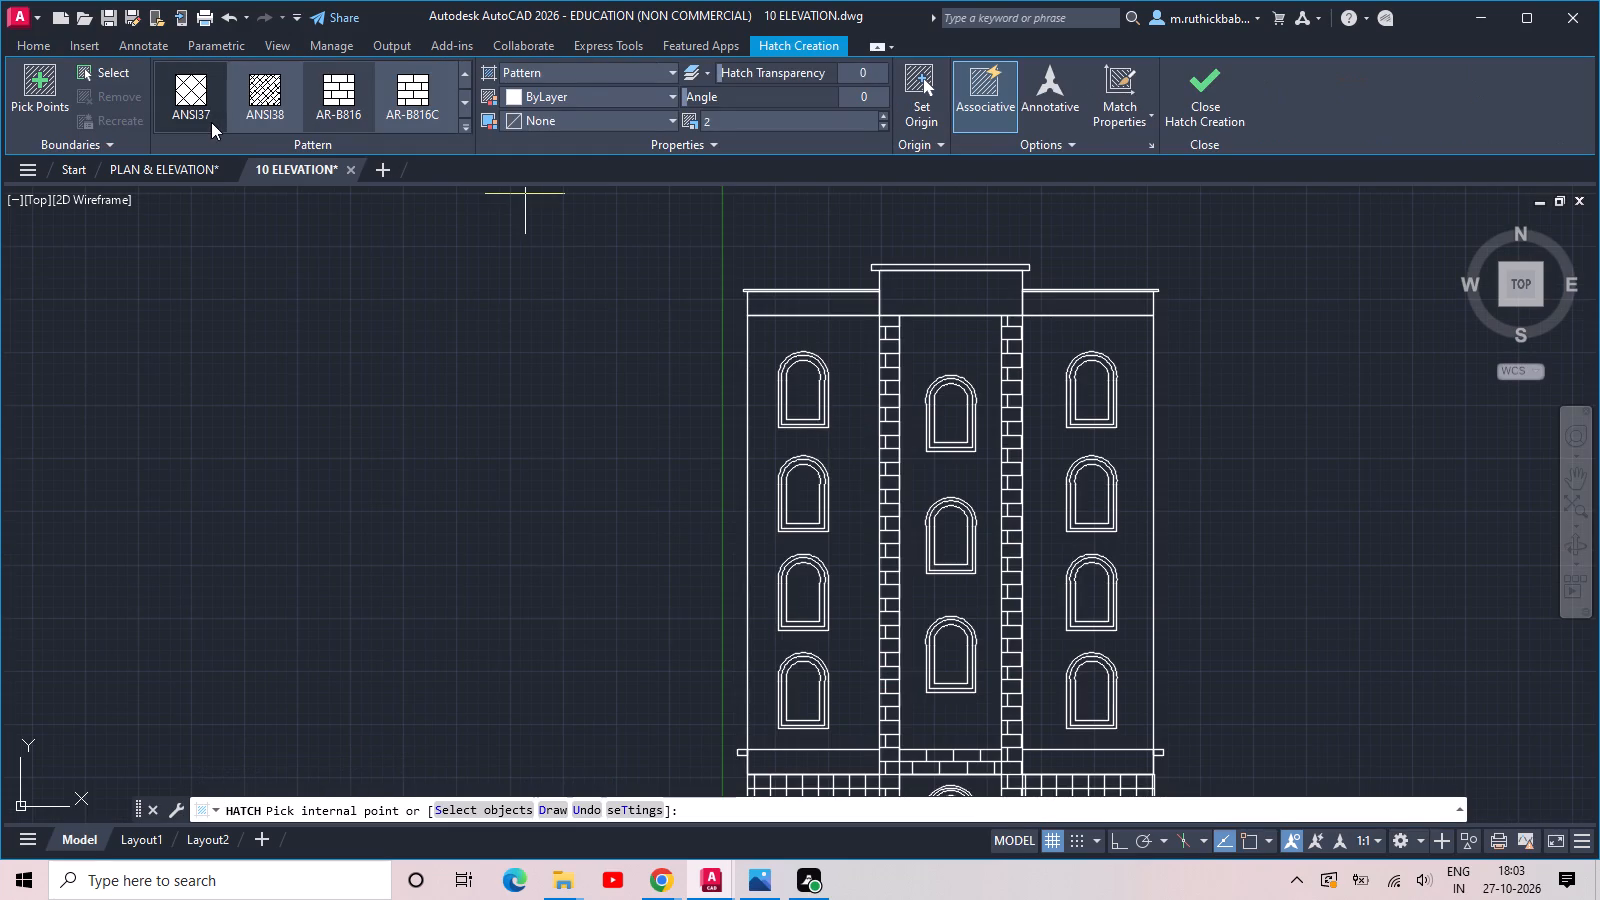
{"action": "scroll", "coordinate": [218, 84], "scroll_direction": "down", "scroll_amount": 2}
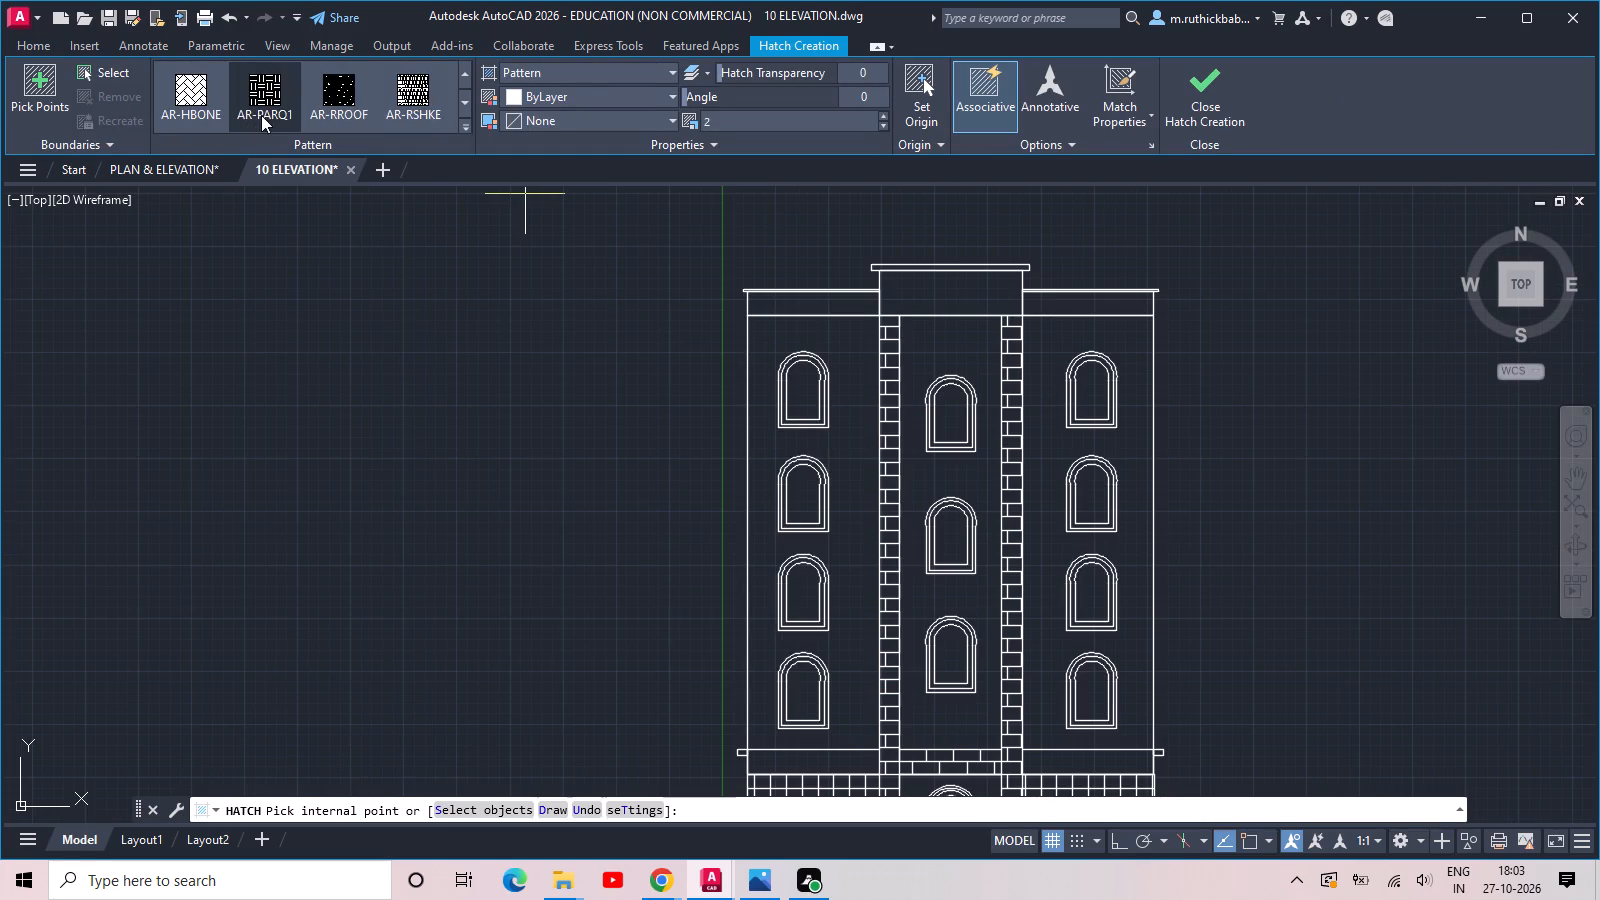
{"action": "scroll", "coordinate": [270, 112], "scroll_direction": "down", "scroll_amount": 3}
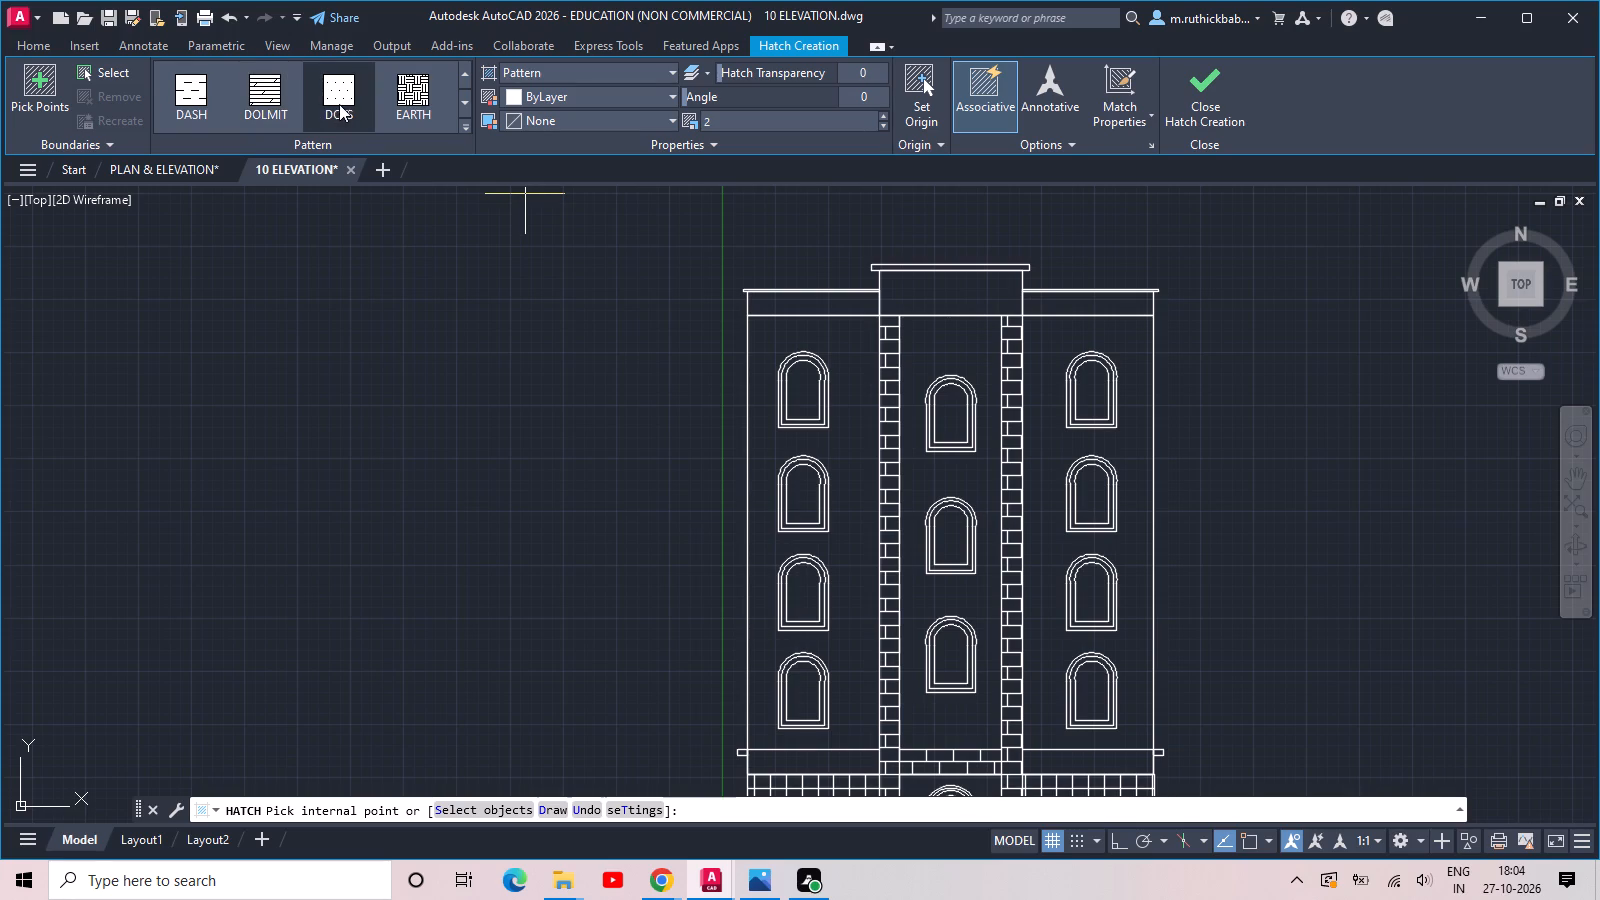
{"action": "scroll", "coordinate": [337, 93], "scroll_direction": "down", "scroll_amount": 1}
{"action": "left_click", "coordinate": [337, 93]}
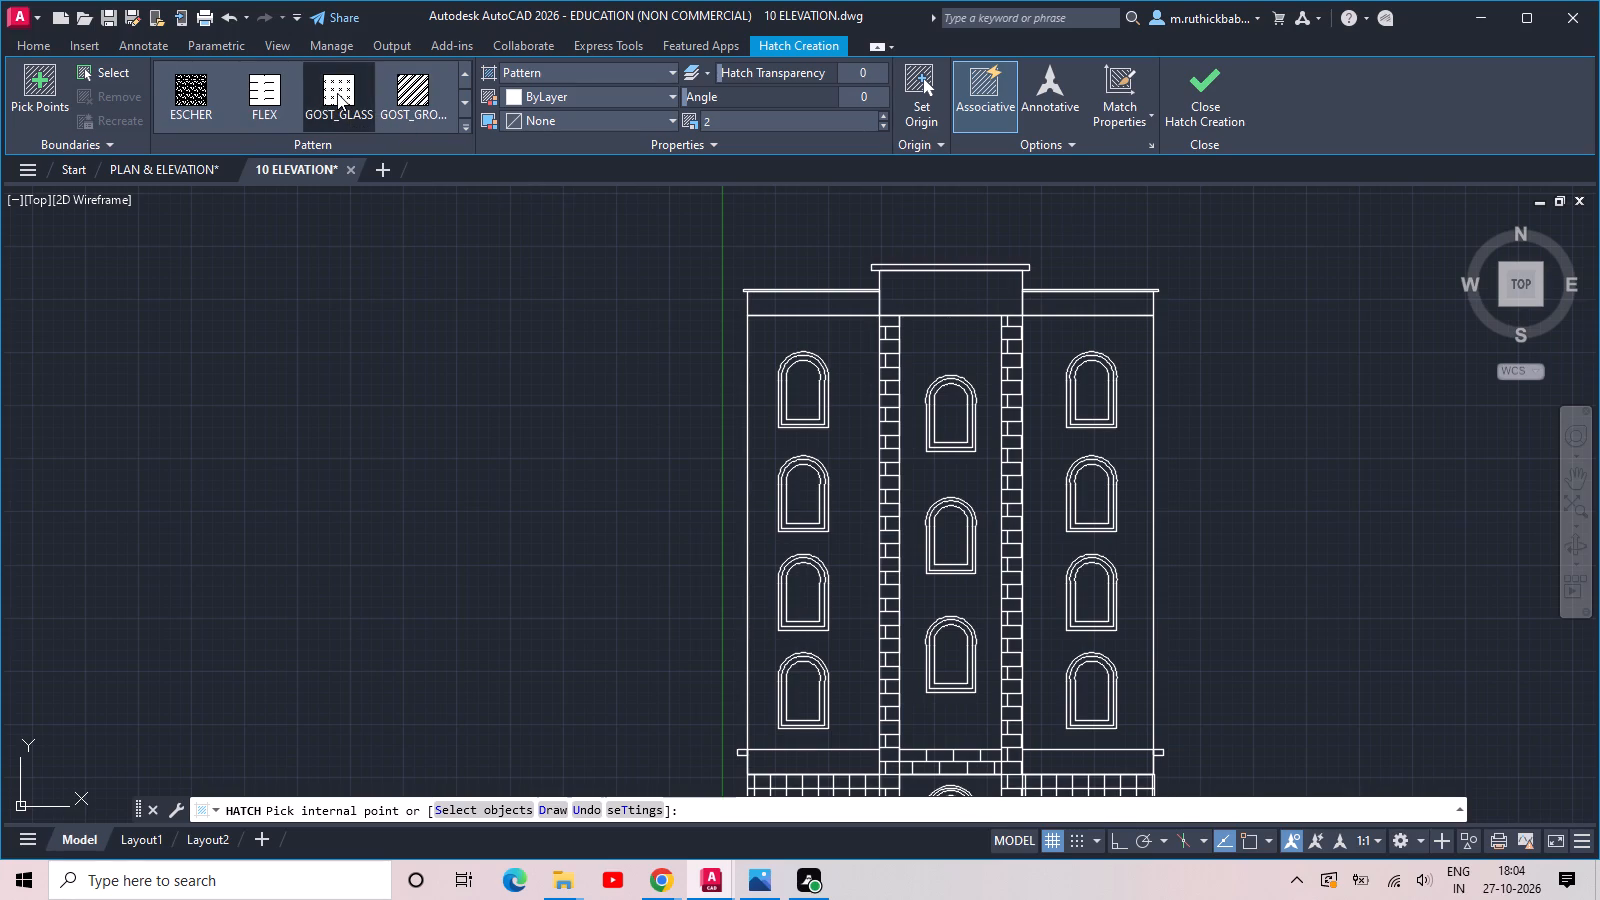
{"action": "left_click", "coordinate": [812, 397]}
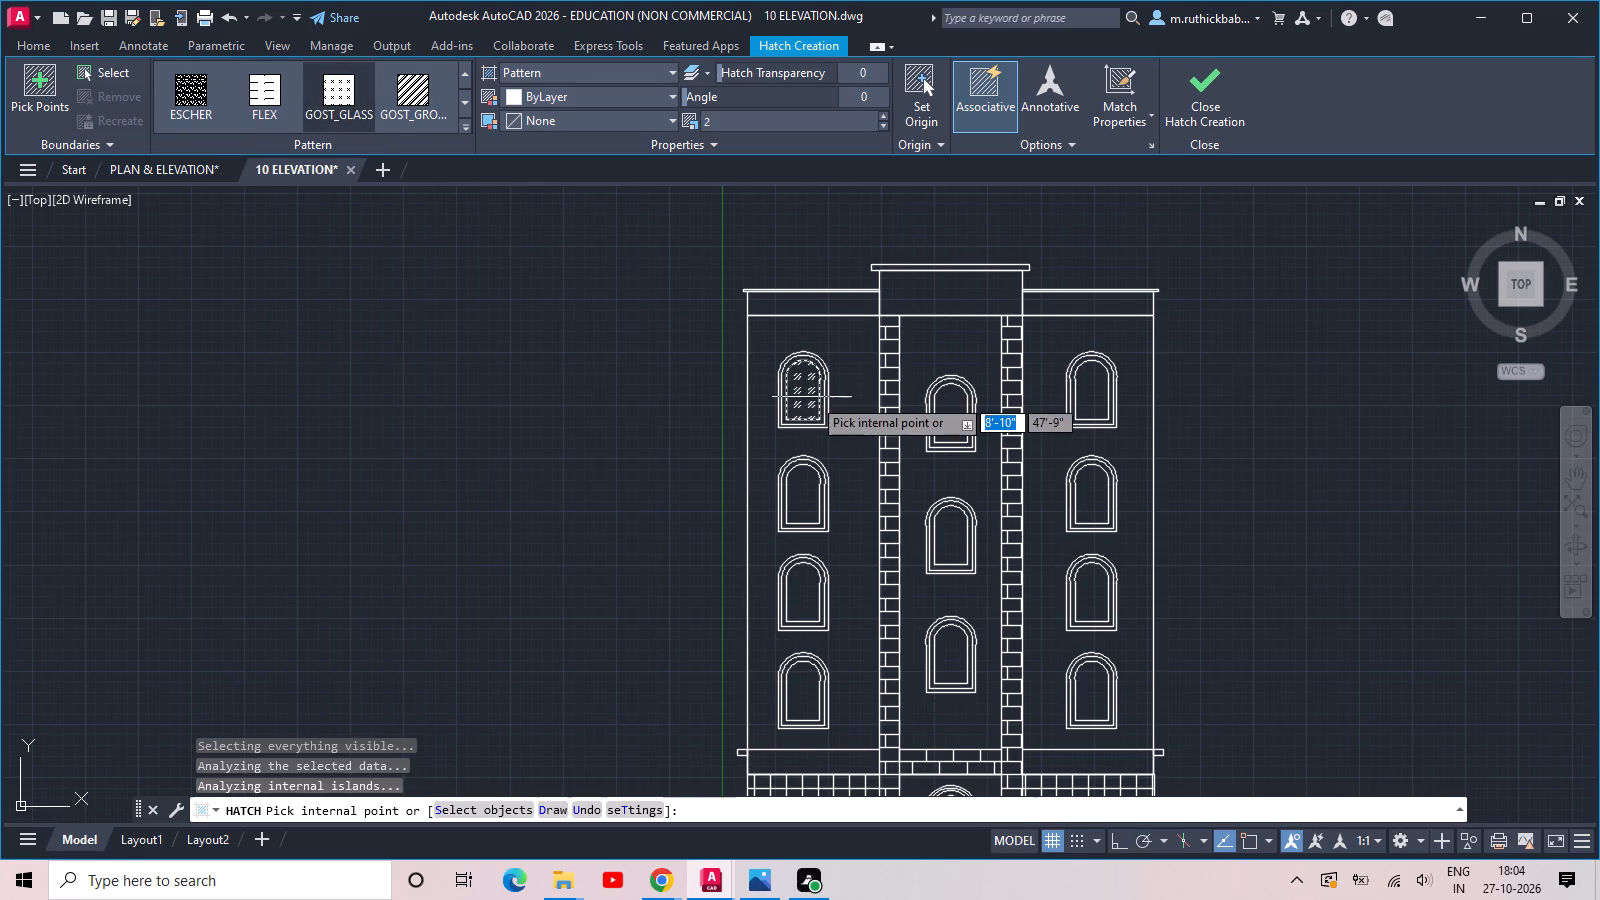
{"action": "left_click", "coordinate": [1092, 395]}
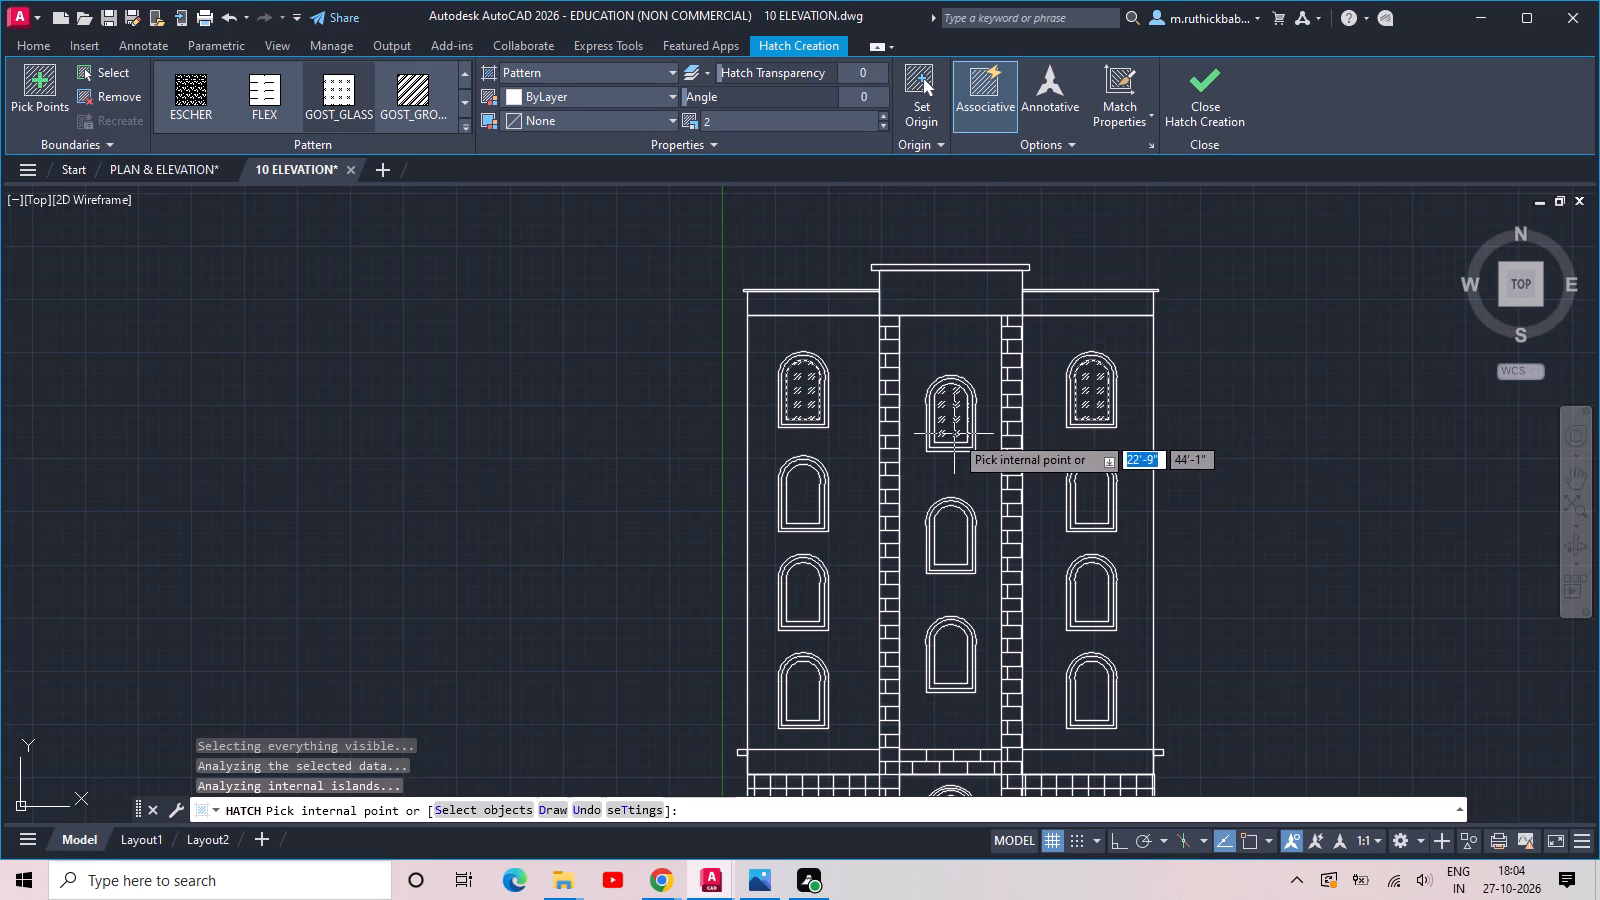
{"action": "left_click", "coordinate": [955, 424]}
{"action": "left_click", "coordinate": [803, 500]}
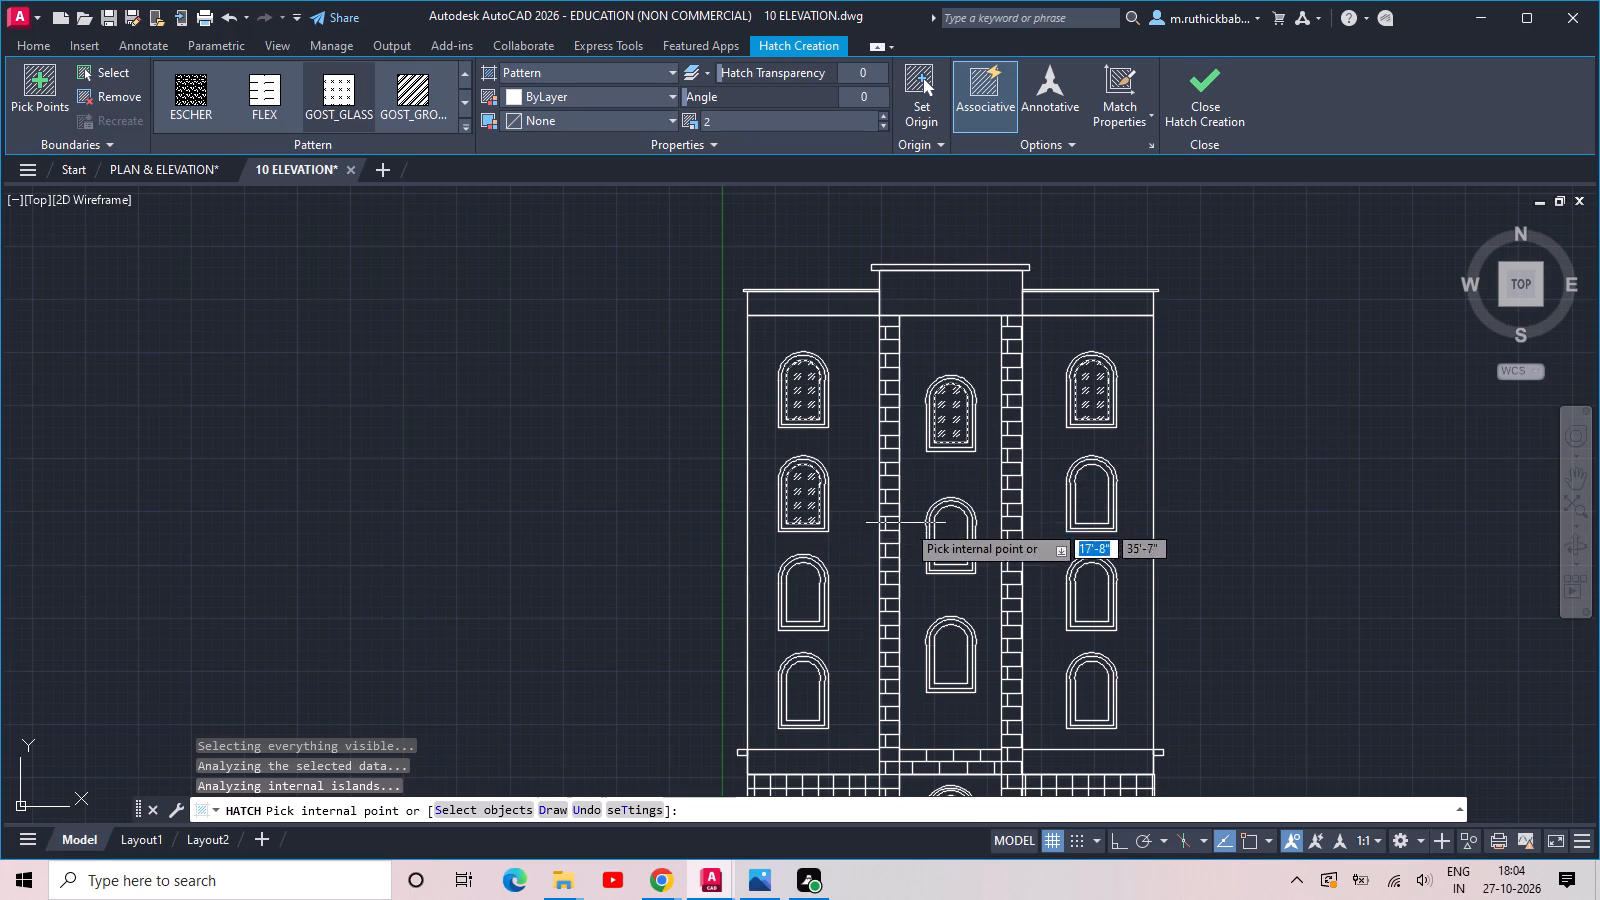
{"action": "left_click", "coordinate": [957, 545]}
{"action": "left_click", "coordinate": [1093, 498]}
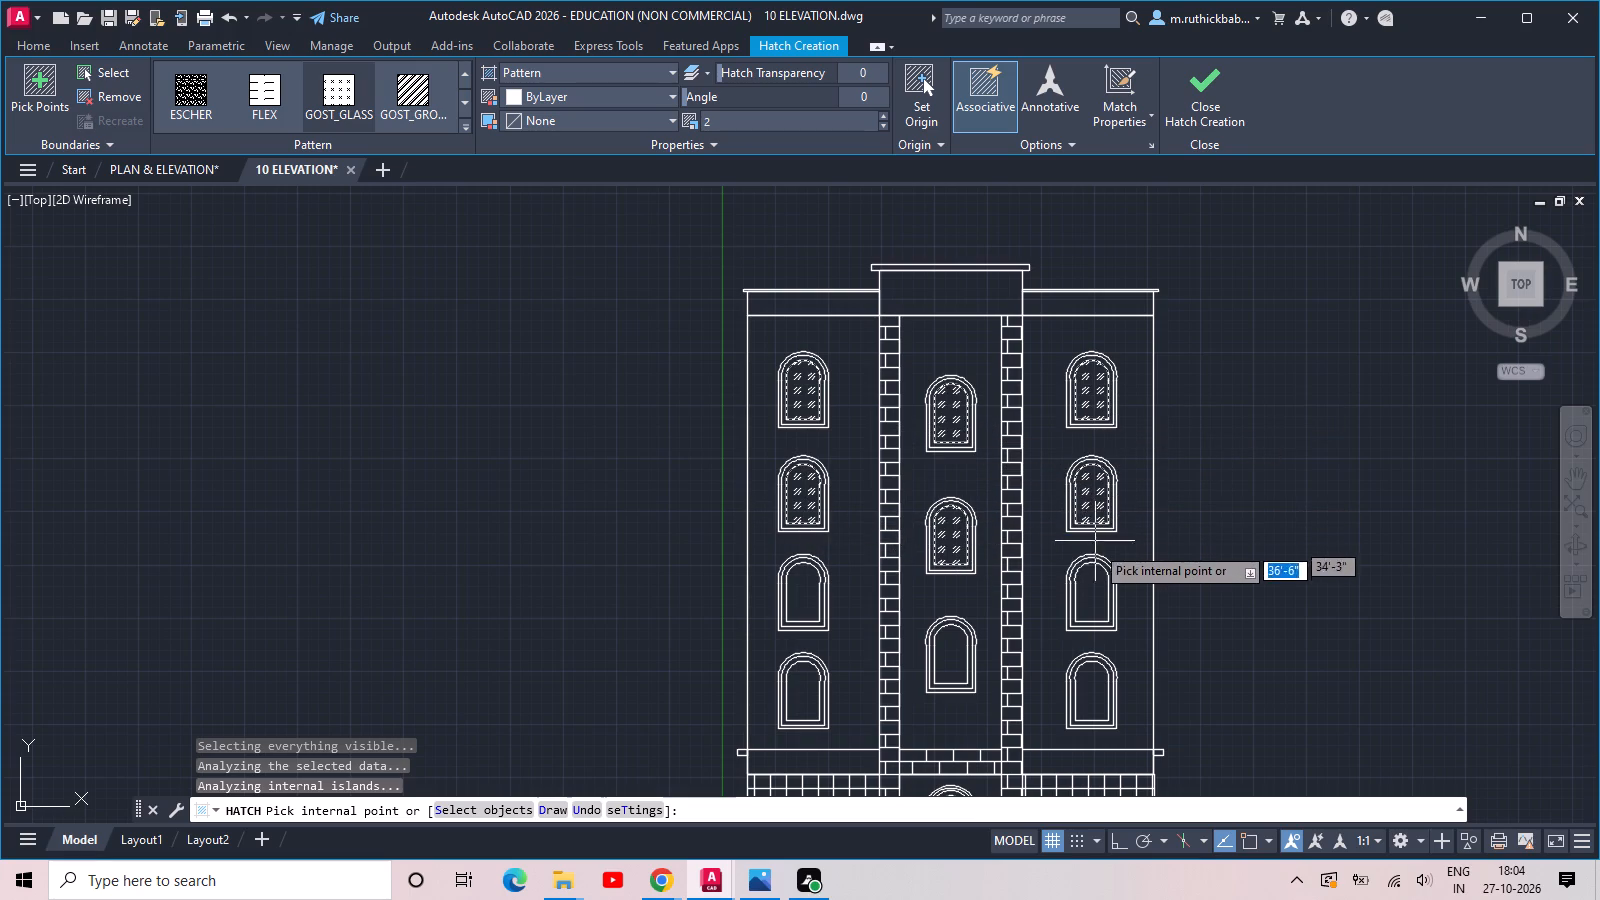
{"action": "left_click", "coordinate": [1095, 602]}
{"action": "left_click", "coordinate": [1099, 692]}
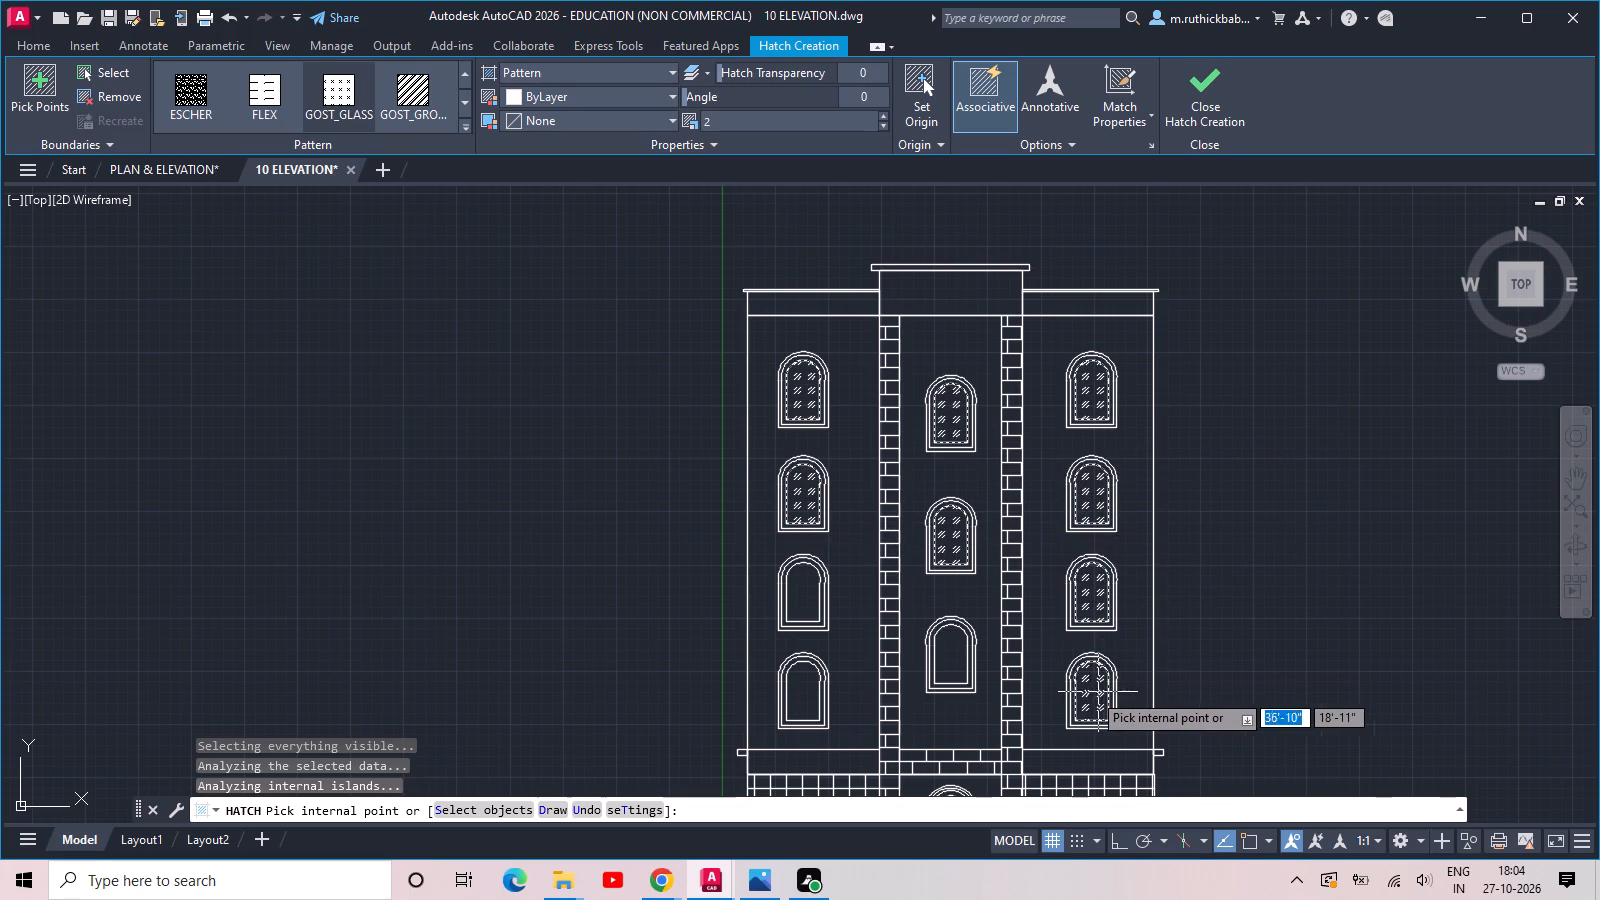
{"action": "left_click", "coordinate": [958, 663]}
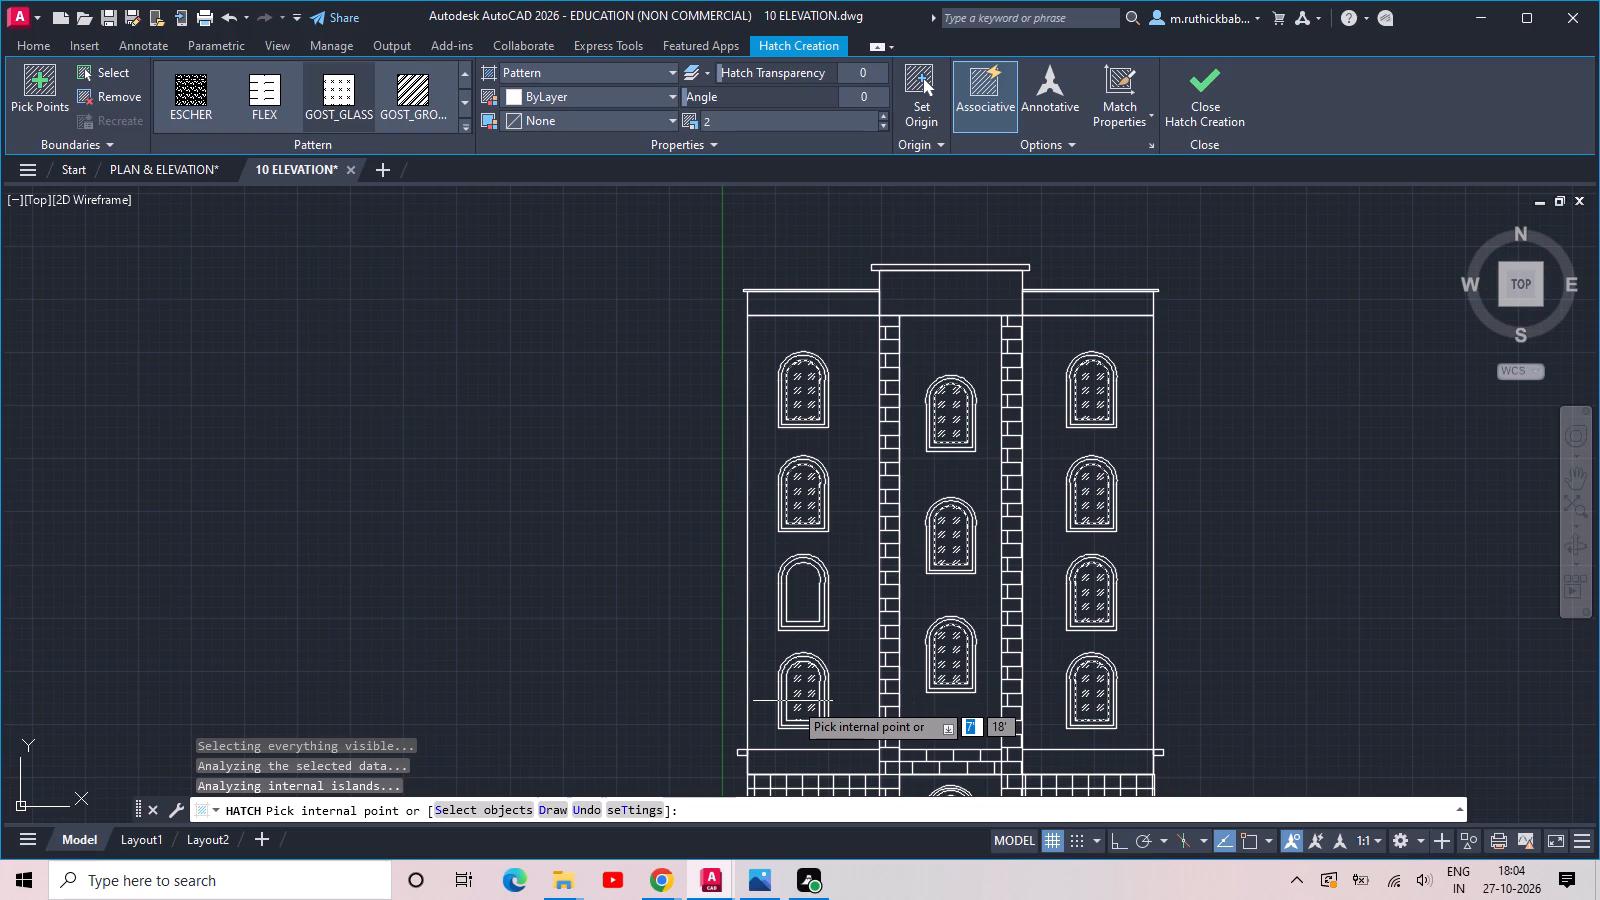
{"action": "left_click", "coordinate": [793, 701]}
{"action": "left_click", "coordinate": [802, 598]}
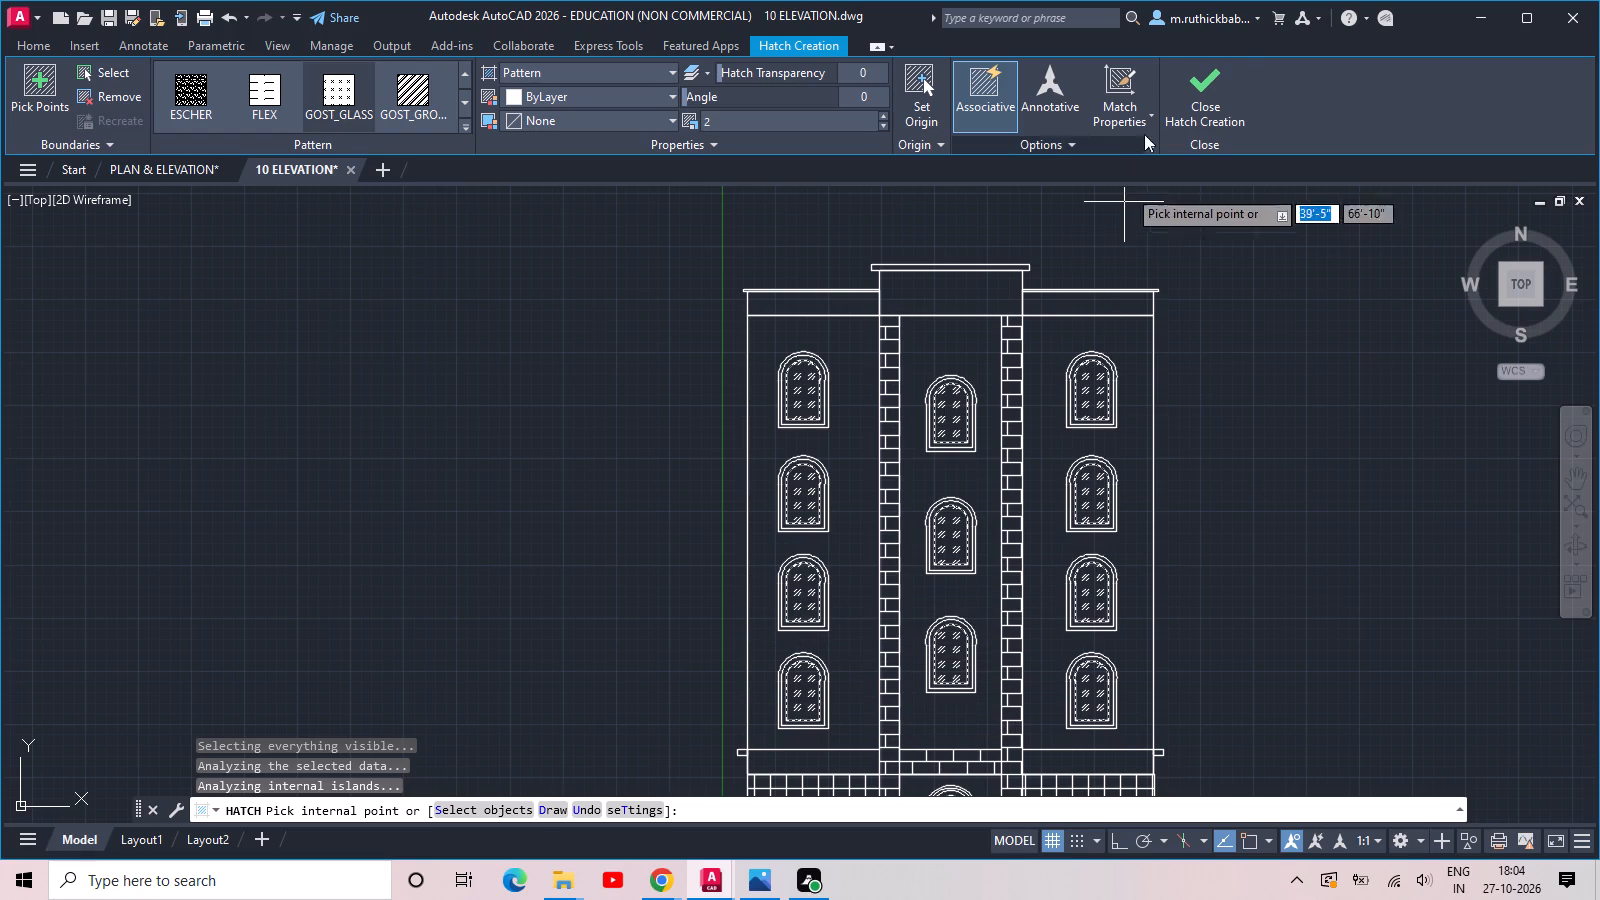
{"action": "left_click", "coordinate": [1186, 106]}
Hatch the arched fanlight above the double entrance door with the GOST_GLASS pattern at scale 2.
{"action": "scroll", "coordinate": [1182, 108], "scroll_direction": "down", "scroll_amount": 2}
{"action": "scroll", "coordinate": [1134, 258], "scroll_direction": "down", "scroll_amount": 1}
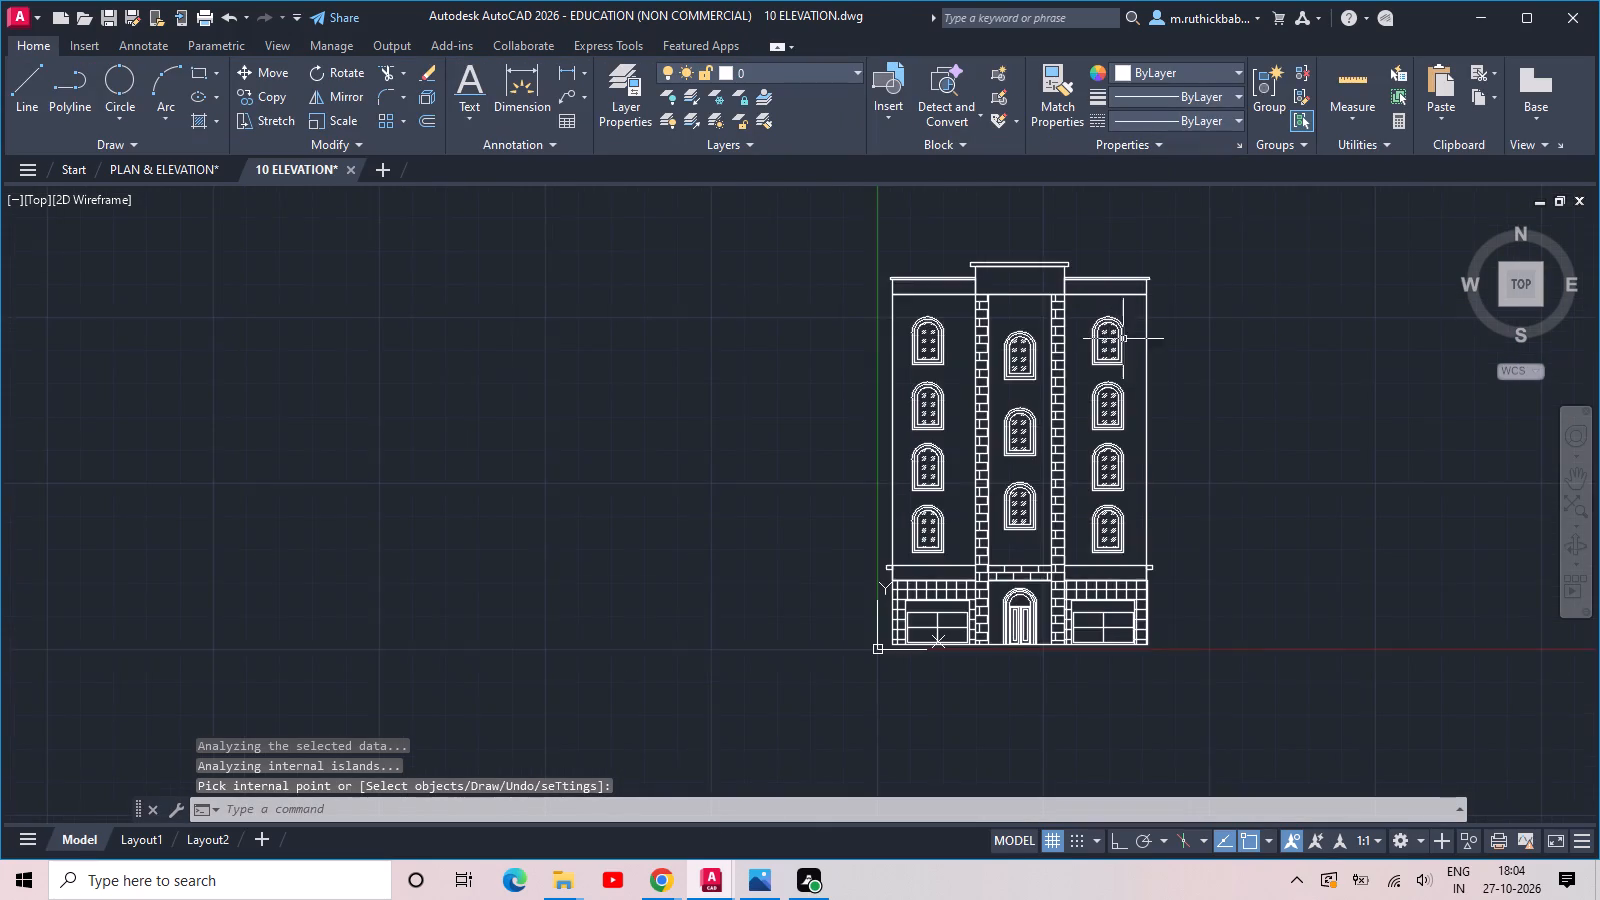
{"action": "scroll", "coordinate": [1129, 349], "scroll_direction": "down", "scroll_amount": 1}
{"action": "middle_click_drag", "start_coordinate": [1130, 447], "coordinate": [1094, 402]}
{"action": "scroll", "coordinate": [1077, 467], "scroll_direction": "up", "scroll_amount": 2}
{"action": "scroll", "coordinate": [982, 473], "scroll_direction": "up", "scroll_amount": 2}
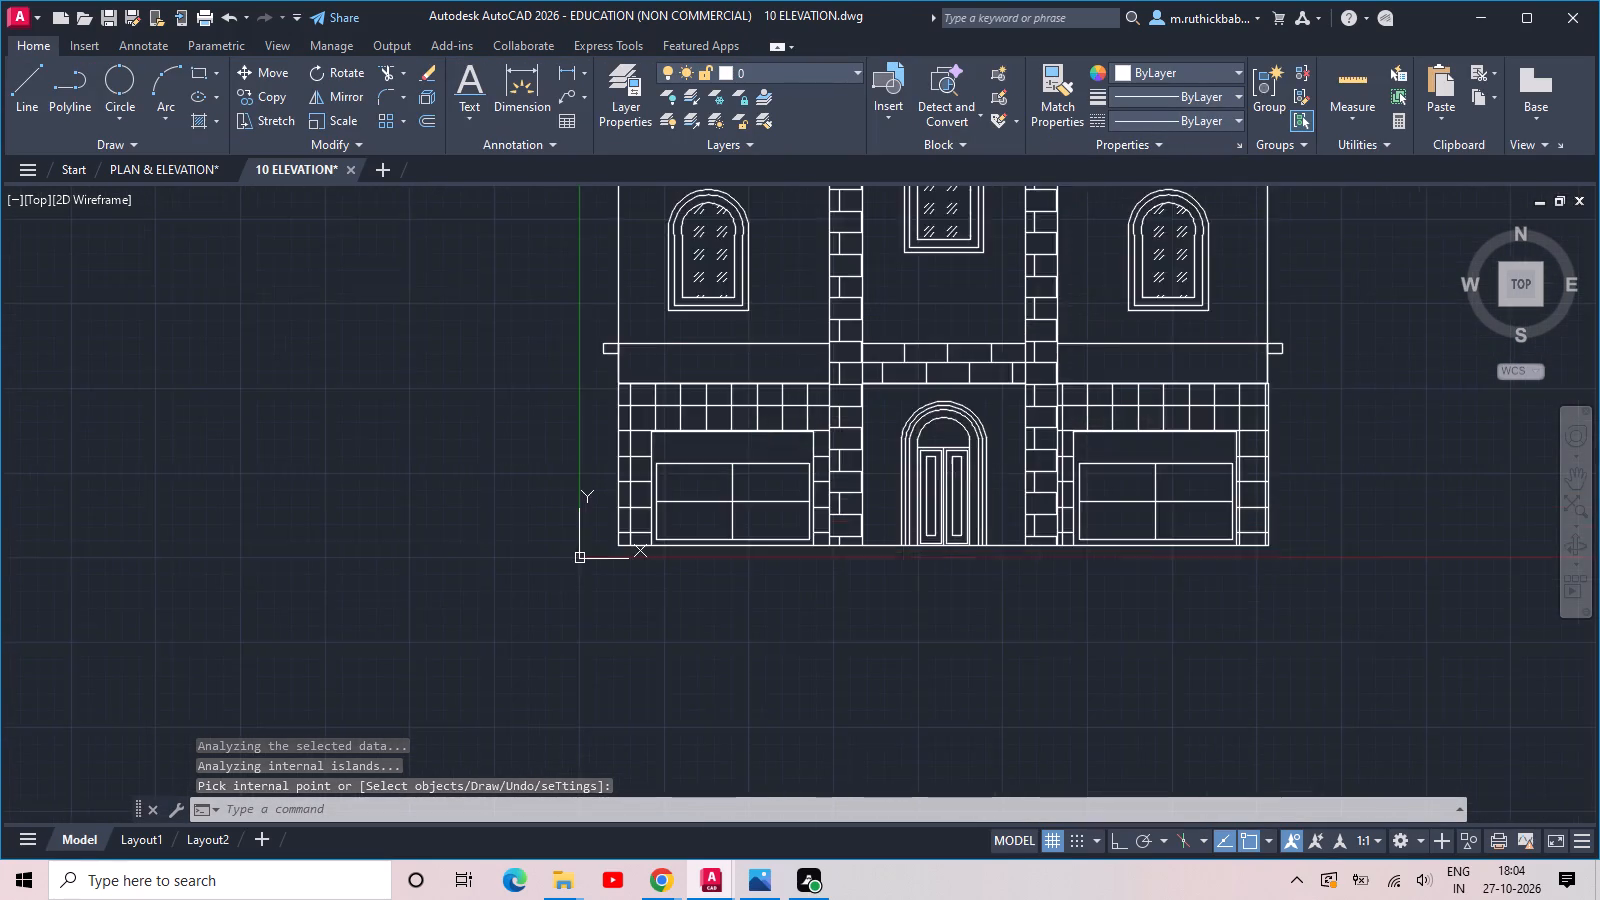
{"action": "scroll", "coordinate": [951, 460], "scroll_direction": "up", "scroll_amount": 2}
{"action": "key", "text": "space"}
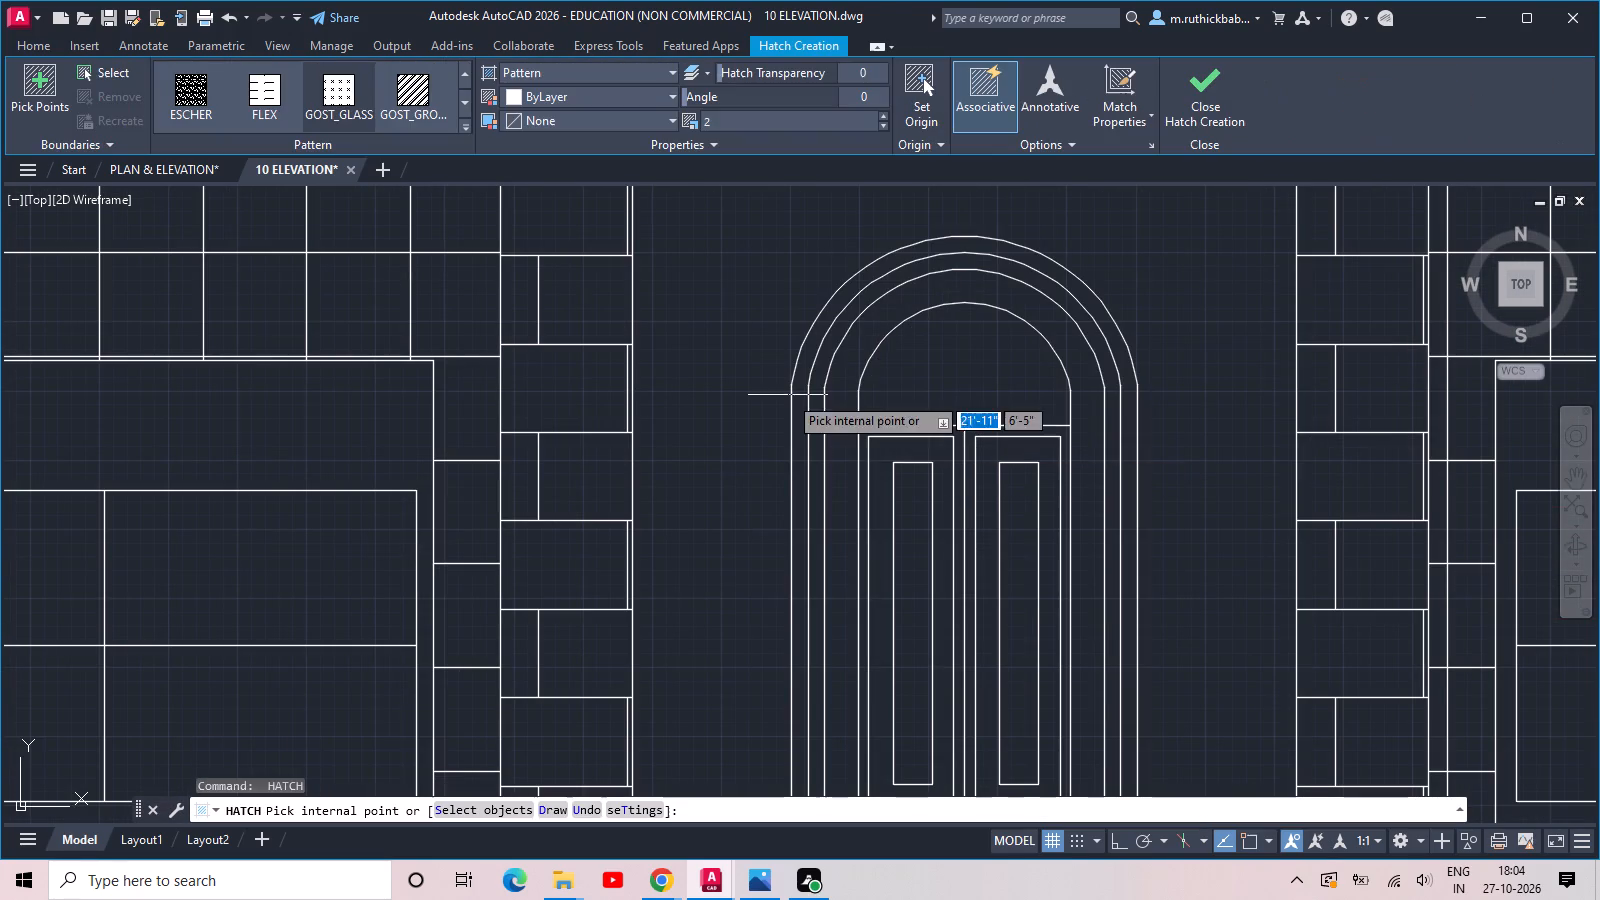
{"action": "left_click", "coordinate": [976, 377]}
{"action": "scroll", "coordinate": [1020, 319], "scroll_direction": "down", "scroll_amount": 2}
{"action": "left_click", "coordinate": [1194, 89]}
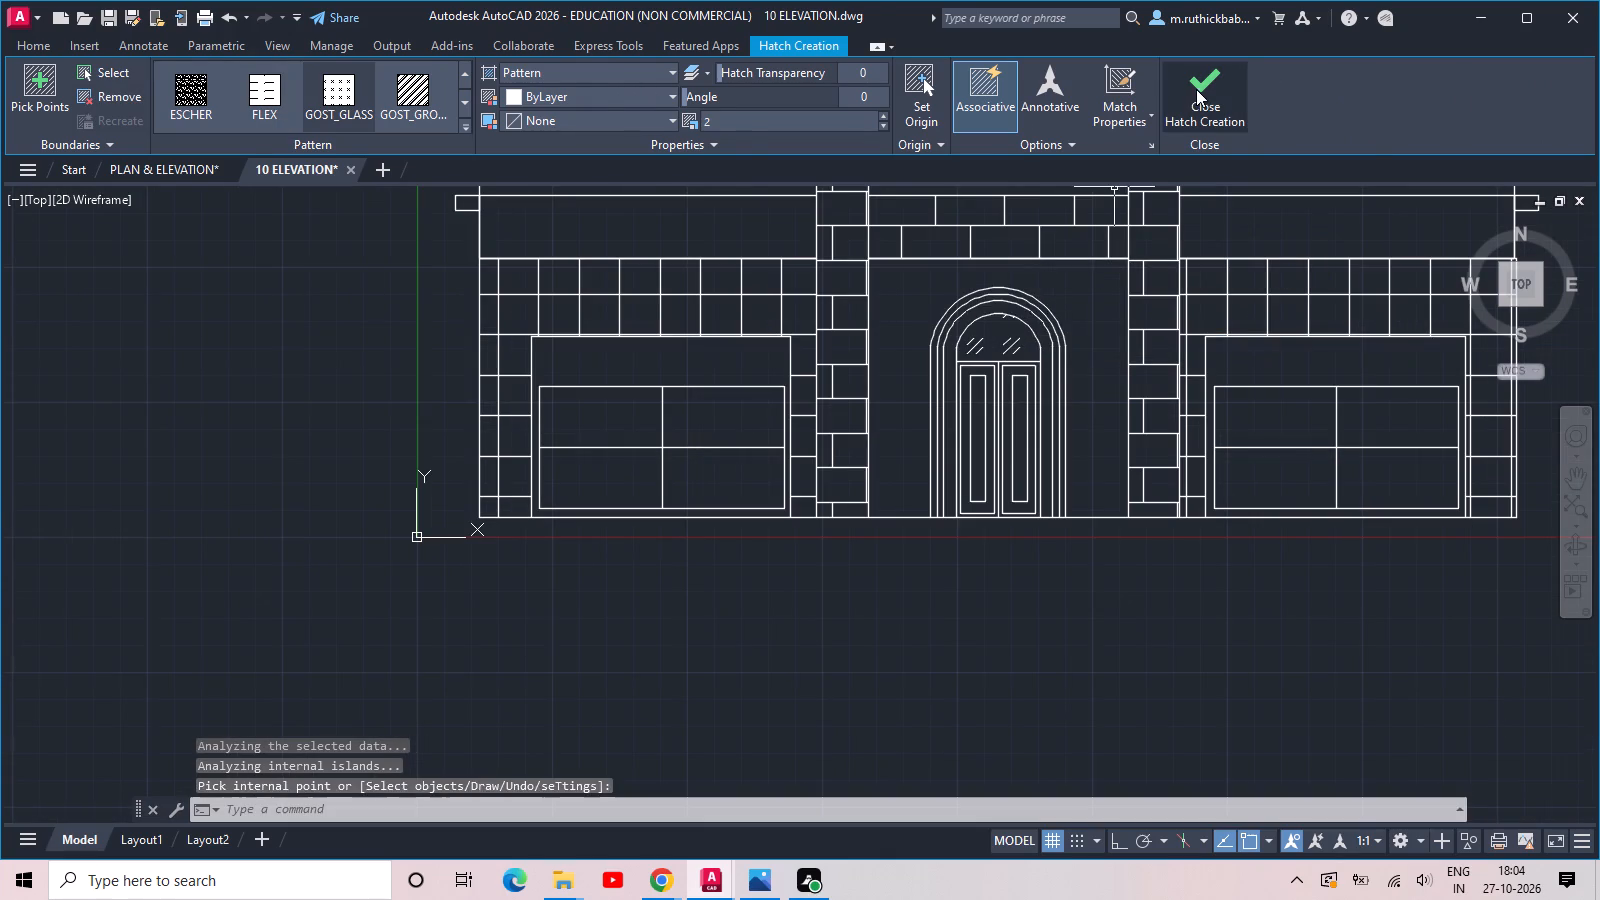
Delete the square tile hatch from the ground-floor walls around both side openings.
{"action": "scroll", "coordinate": [1197, 89], "scroll_direction": "down", "scroll_amount": 2}
{"action": "middle_click_drag", "start_coordinate": [1162, 218], "coordinate": [1045, 399]}
{"action": "scroll", "coordinate": [1028, 404], "scroll_direction": "down", "scroll_amount": 2}
{"action": "scroll", "coordinate": [906, 423], "scroll_direction": "up", "scroll_amount": 2}
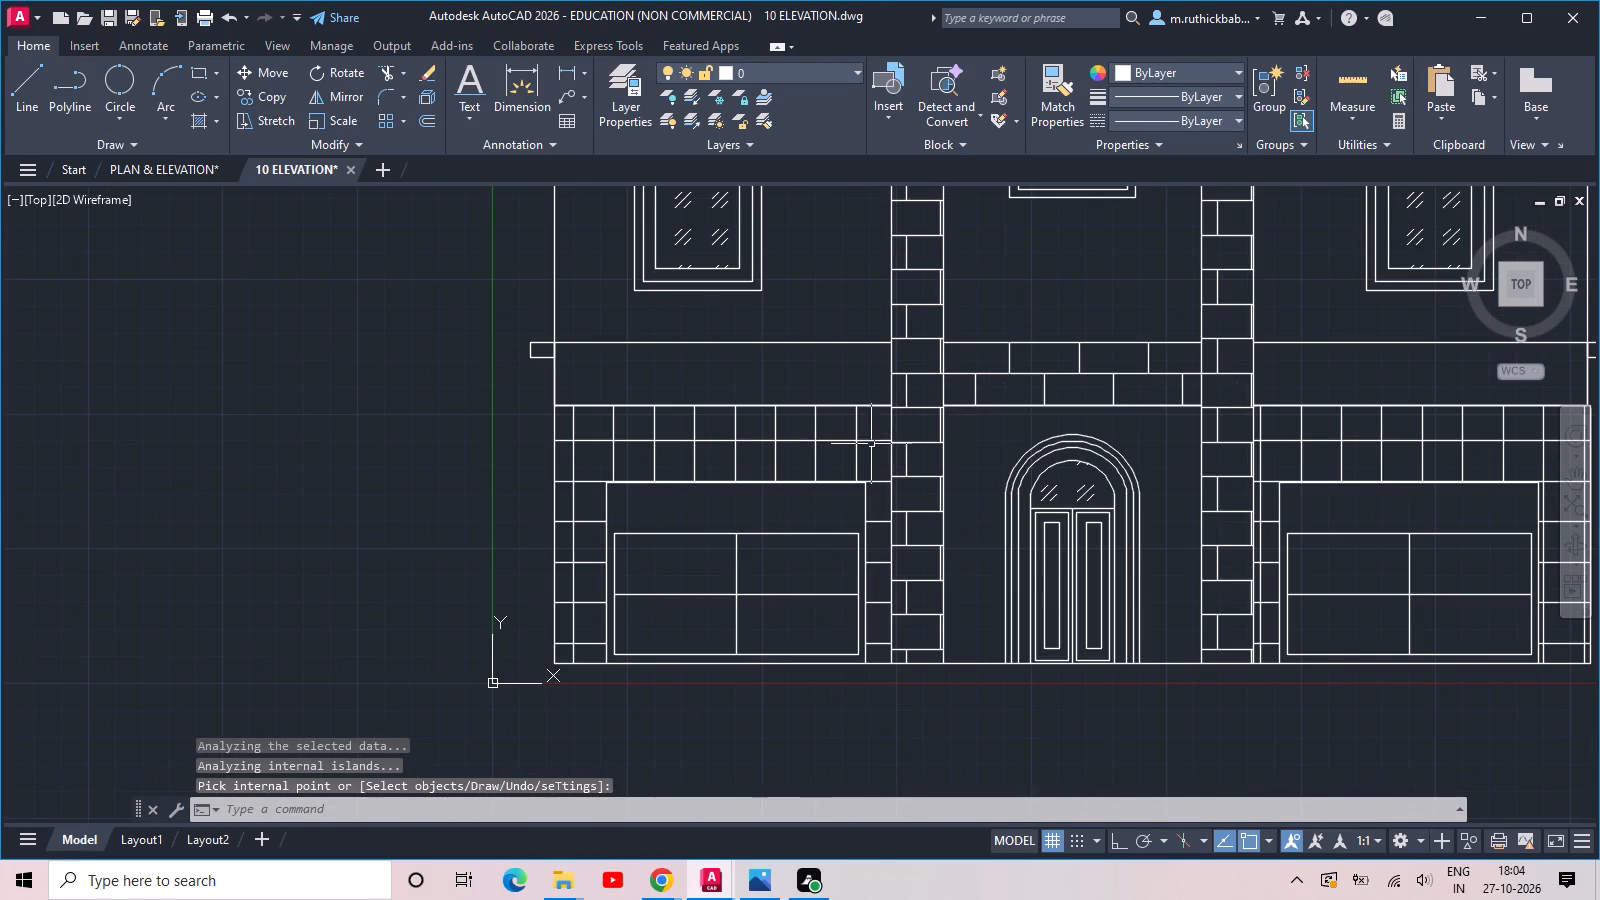
{"action": "left_click", "coordinate": [824, 445]}
{"action": "left_click", "coordinate": [754, 428]}
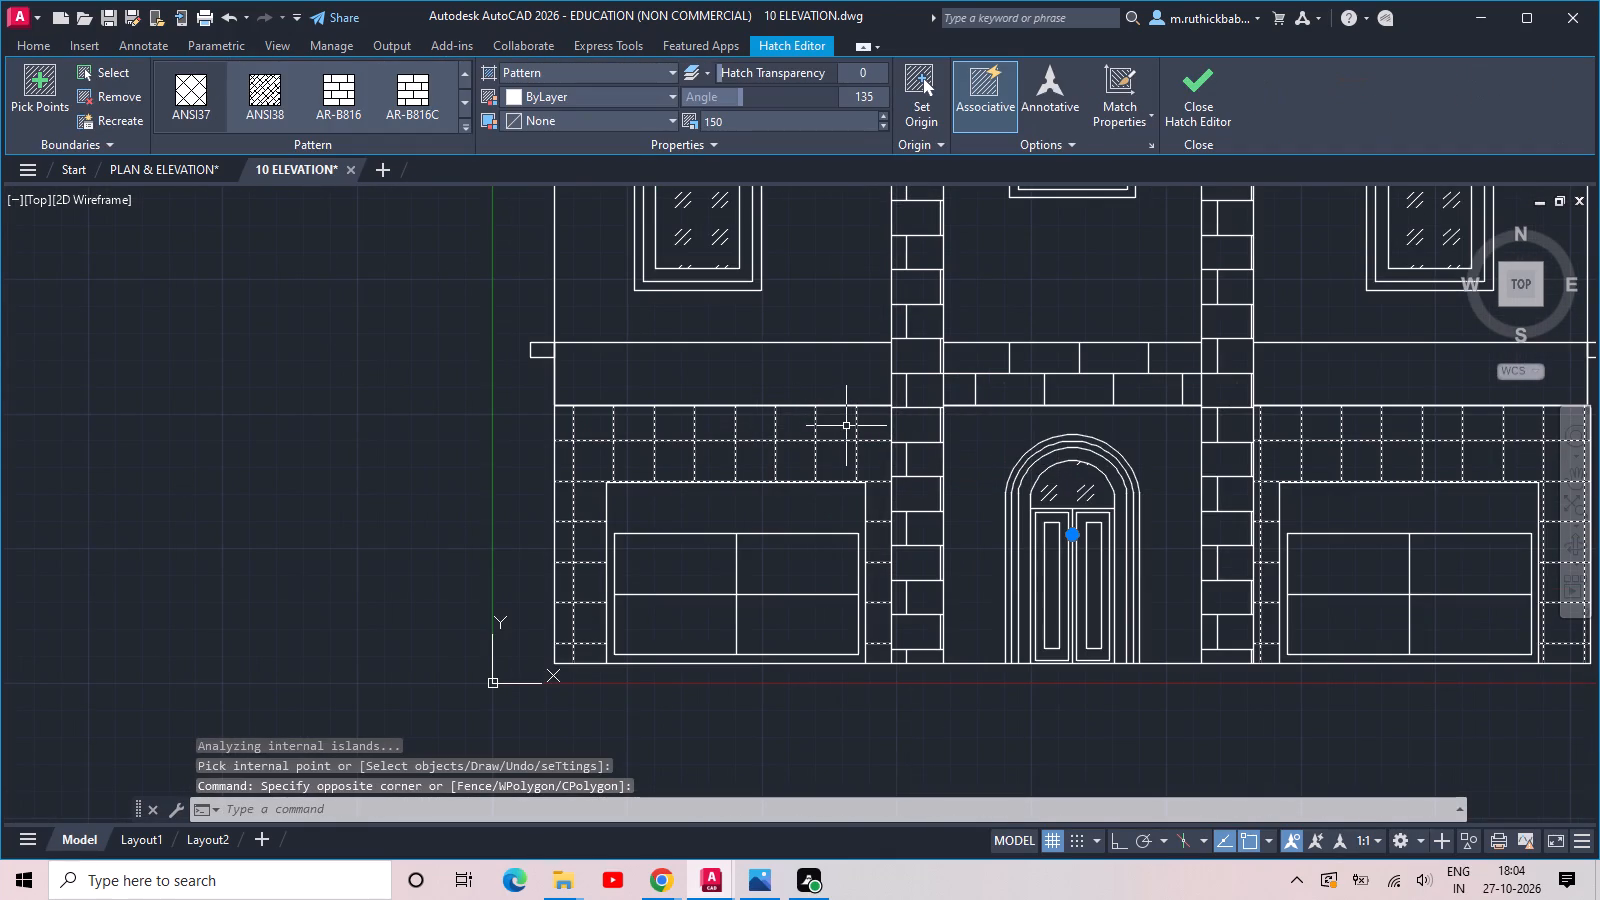
{"action": "key", "text": "Delete"}
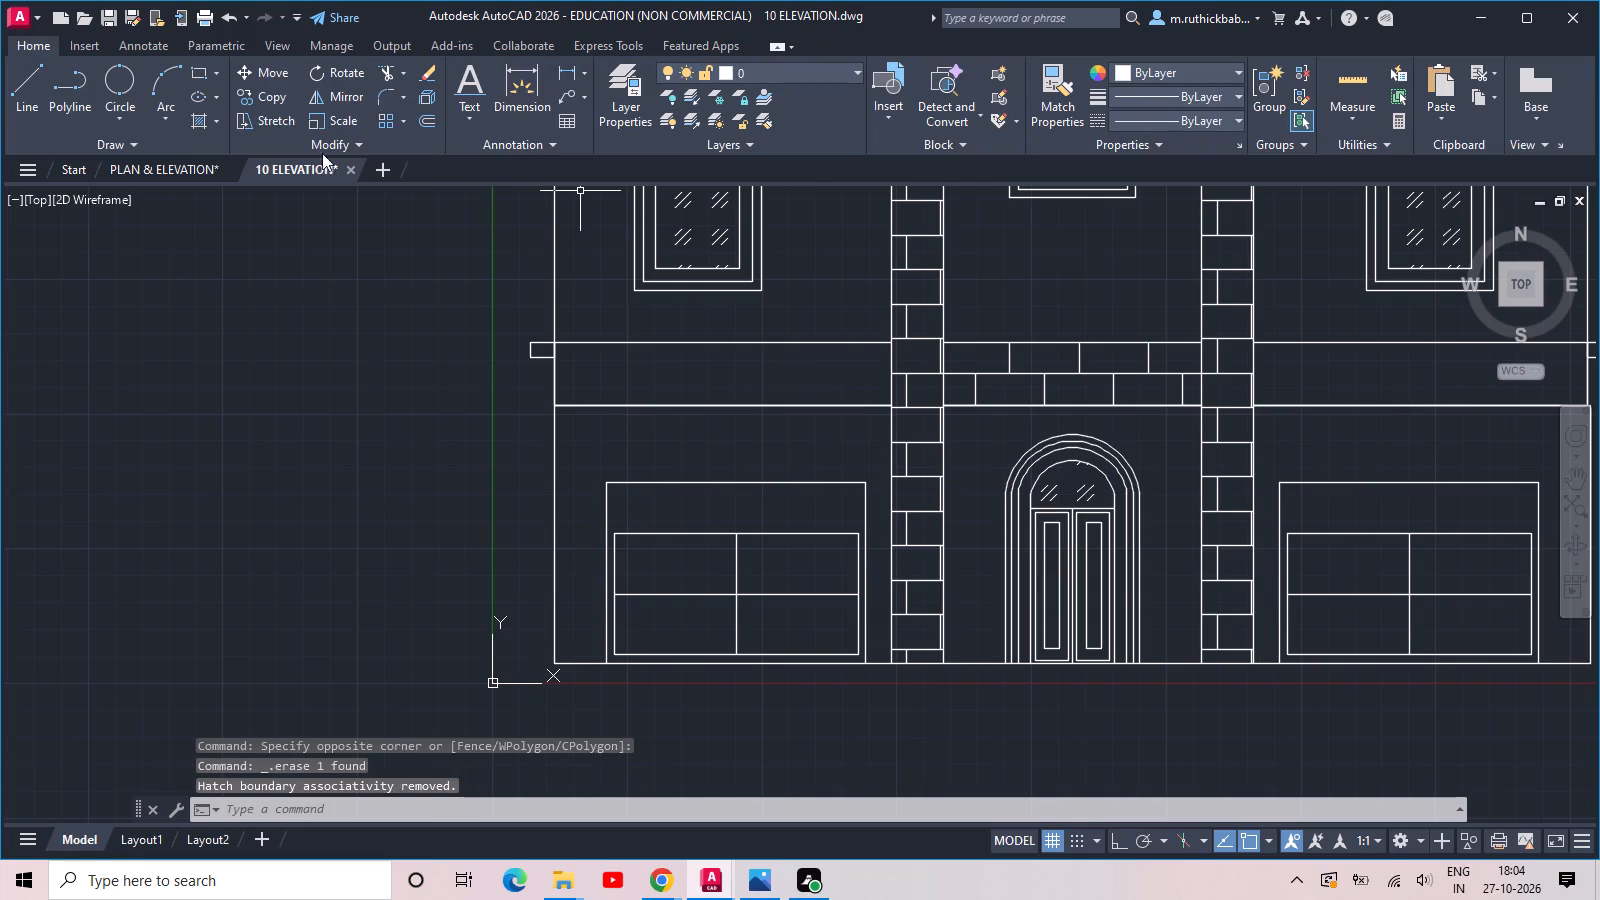
Hatch the ground-floor walls around both side openings with the GOST_WOOD pattern.
{"action": "left_click", "coordinate": [192, 120]}
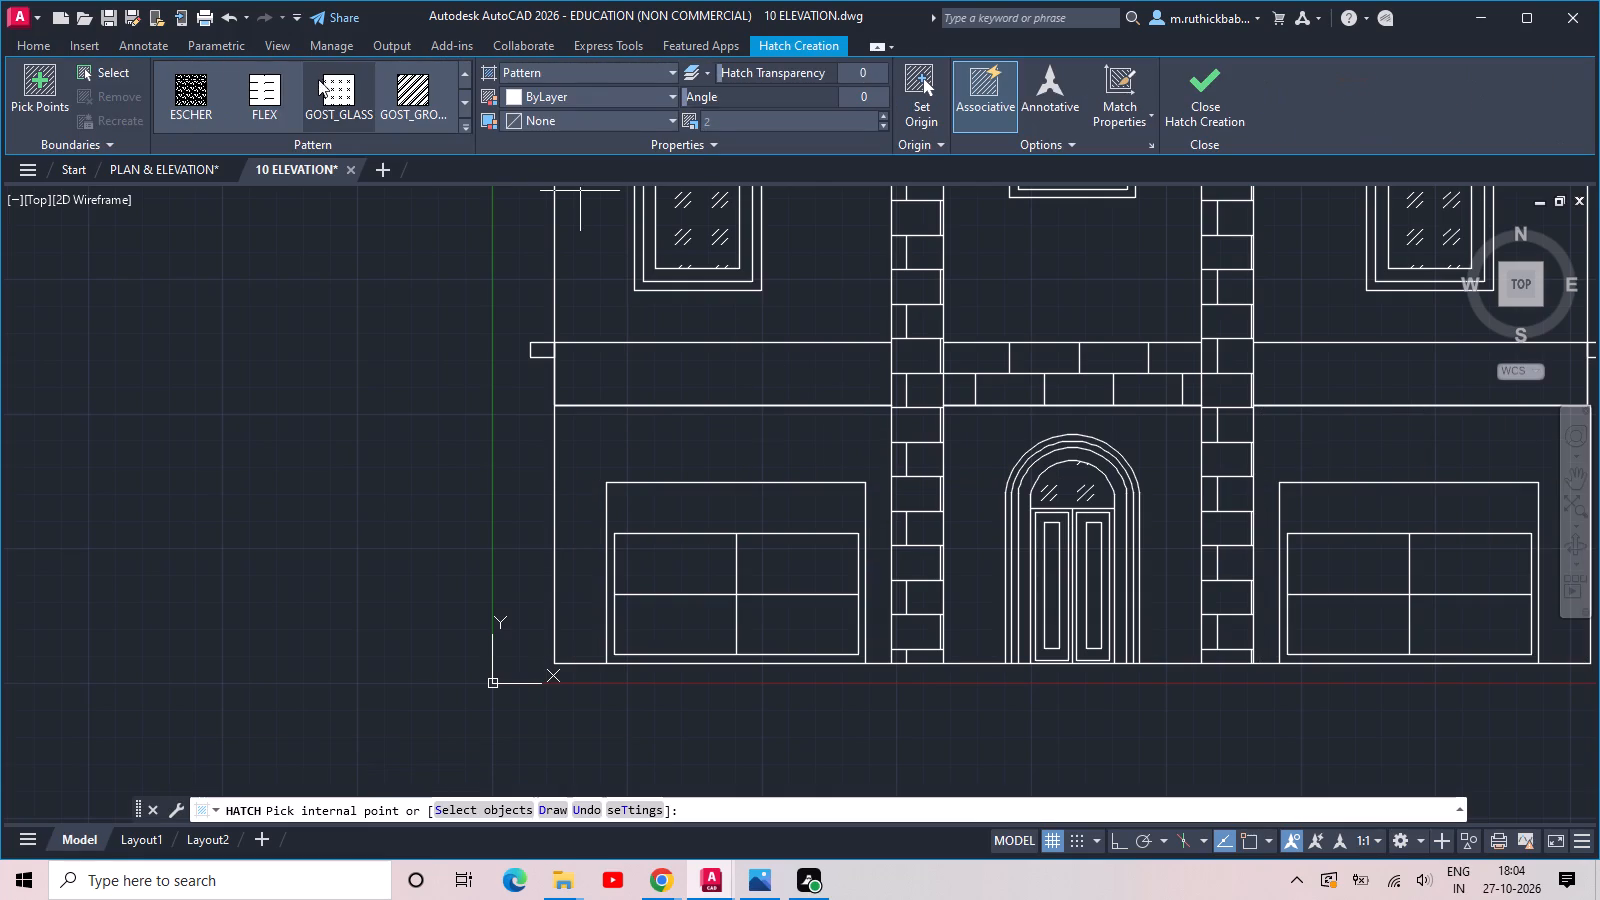
{"action": "scroll", "coordinate": [304, 85], "scroll_direction": "down", "scroll_amount": 1}
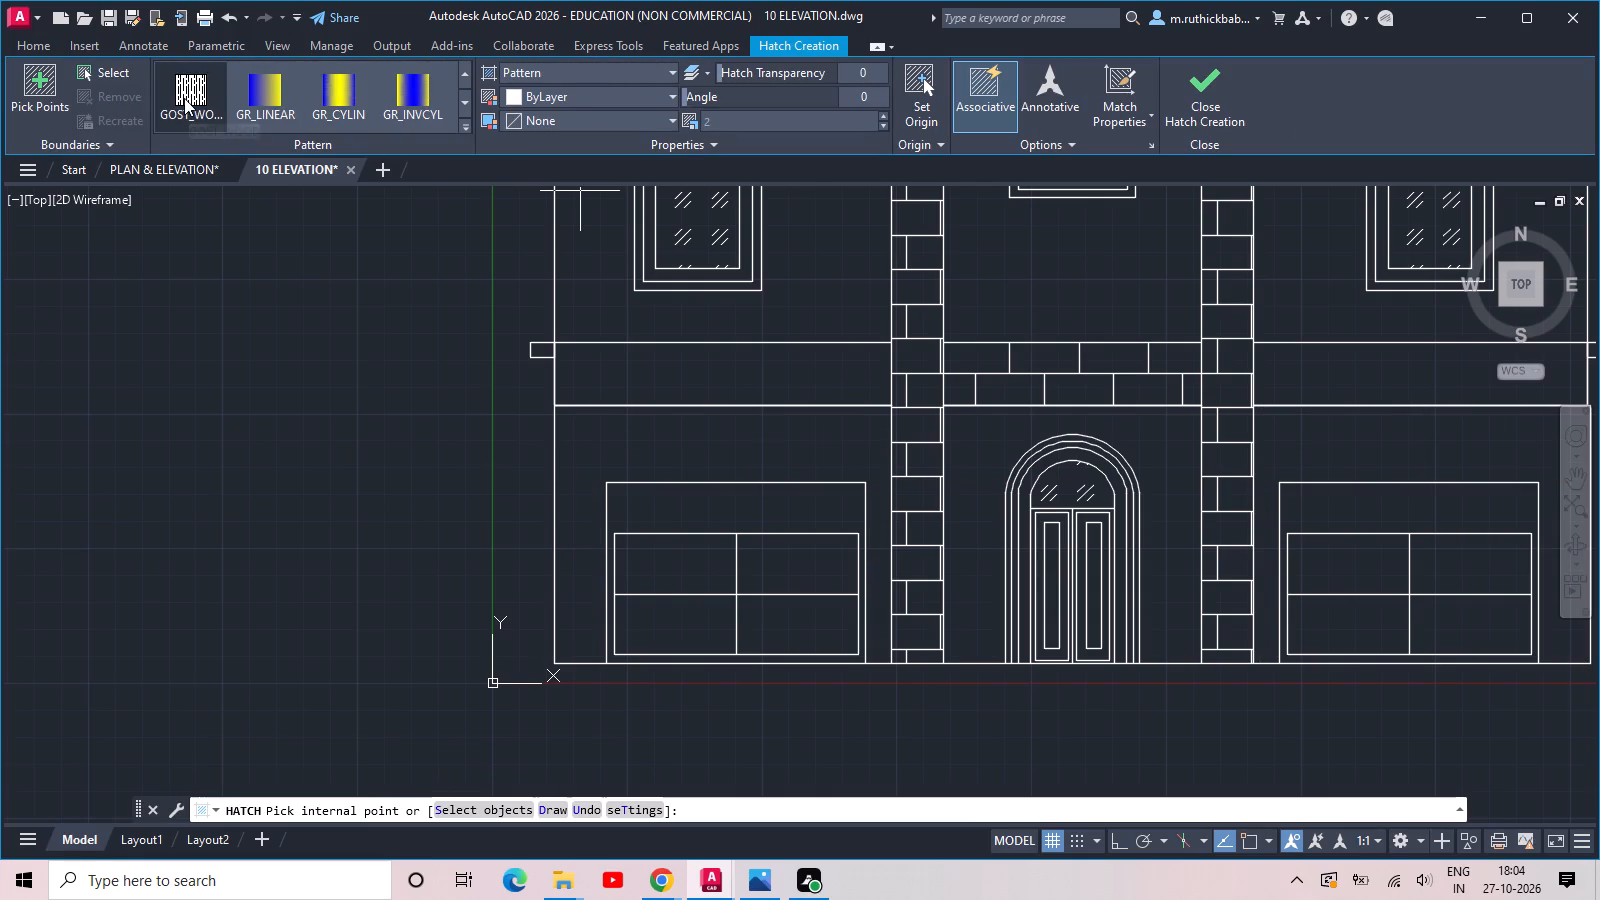
{"action": "left_click", "coordinate": [184, 98]}
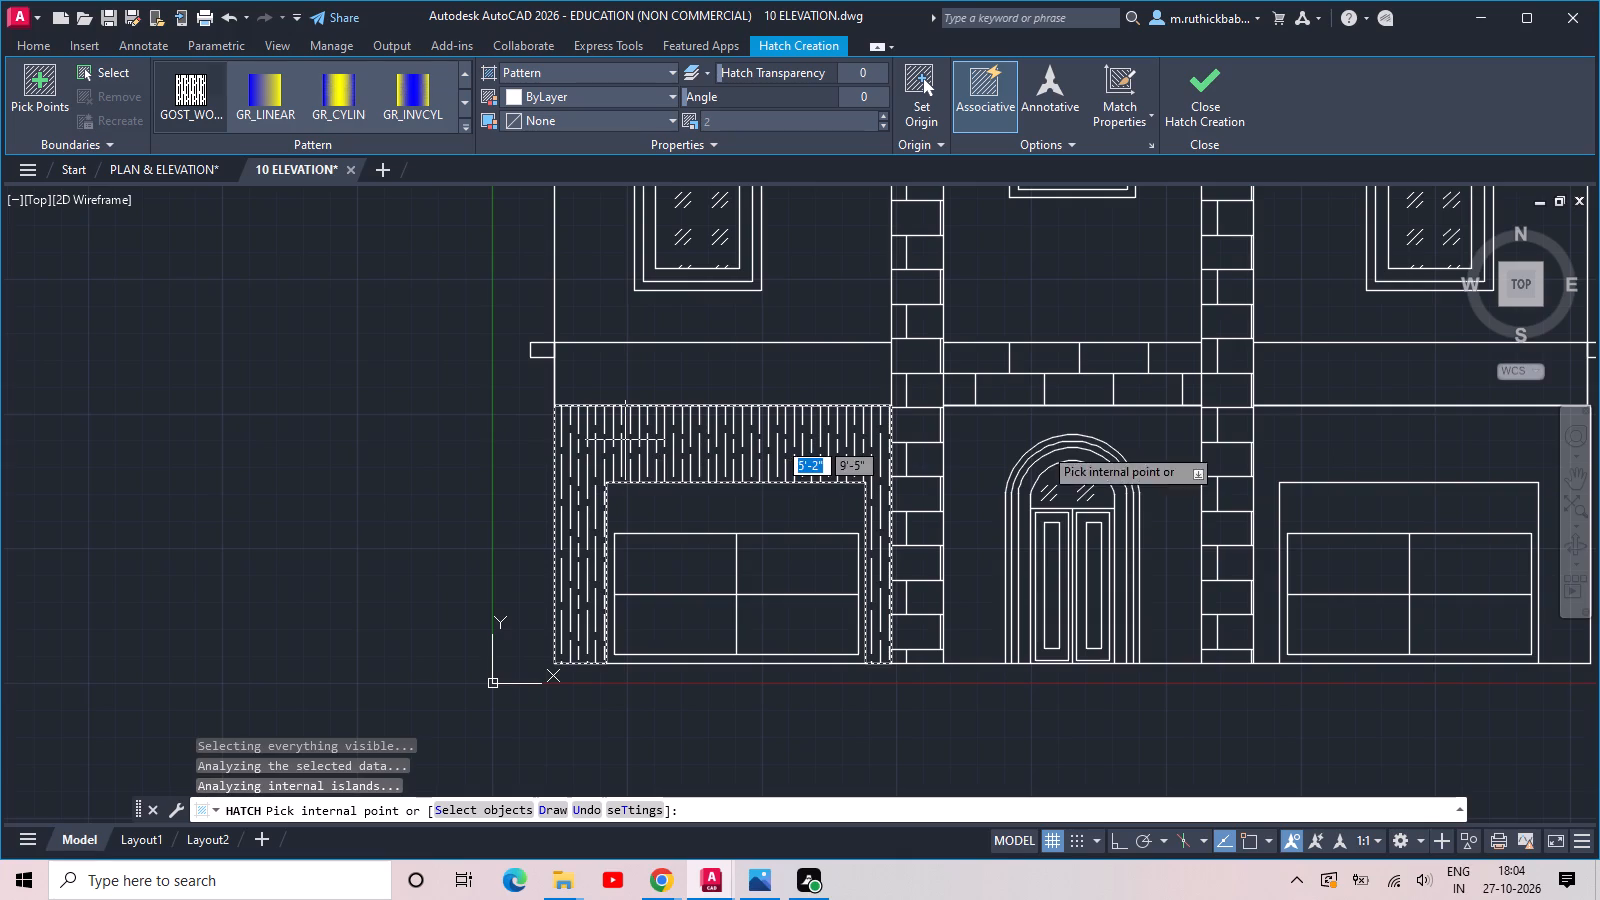
{"action": "left_click", "coordinate": [1423, 447]}
{"action": "scroll", "coordinate": [1418, 444], "scroll_direction": "down", "scroll_amount": 3}
{"action": "middle_click_drag", "start_coordinate": [1408, 466], "coordinate": [1085, 597]}
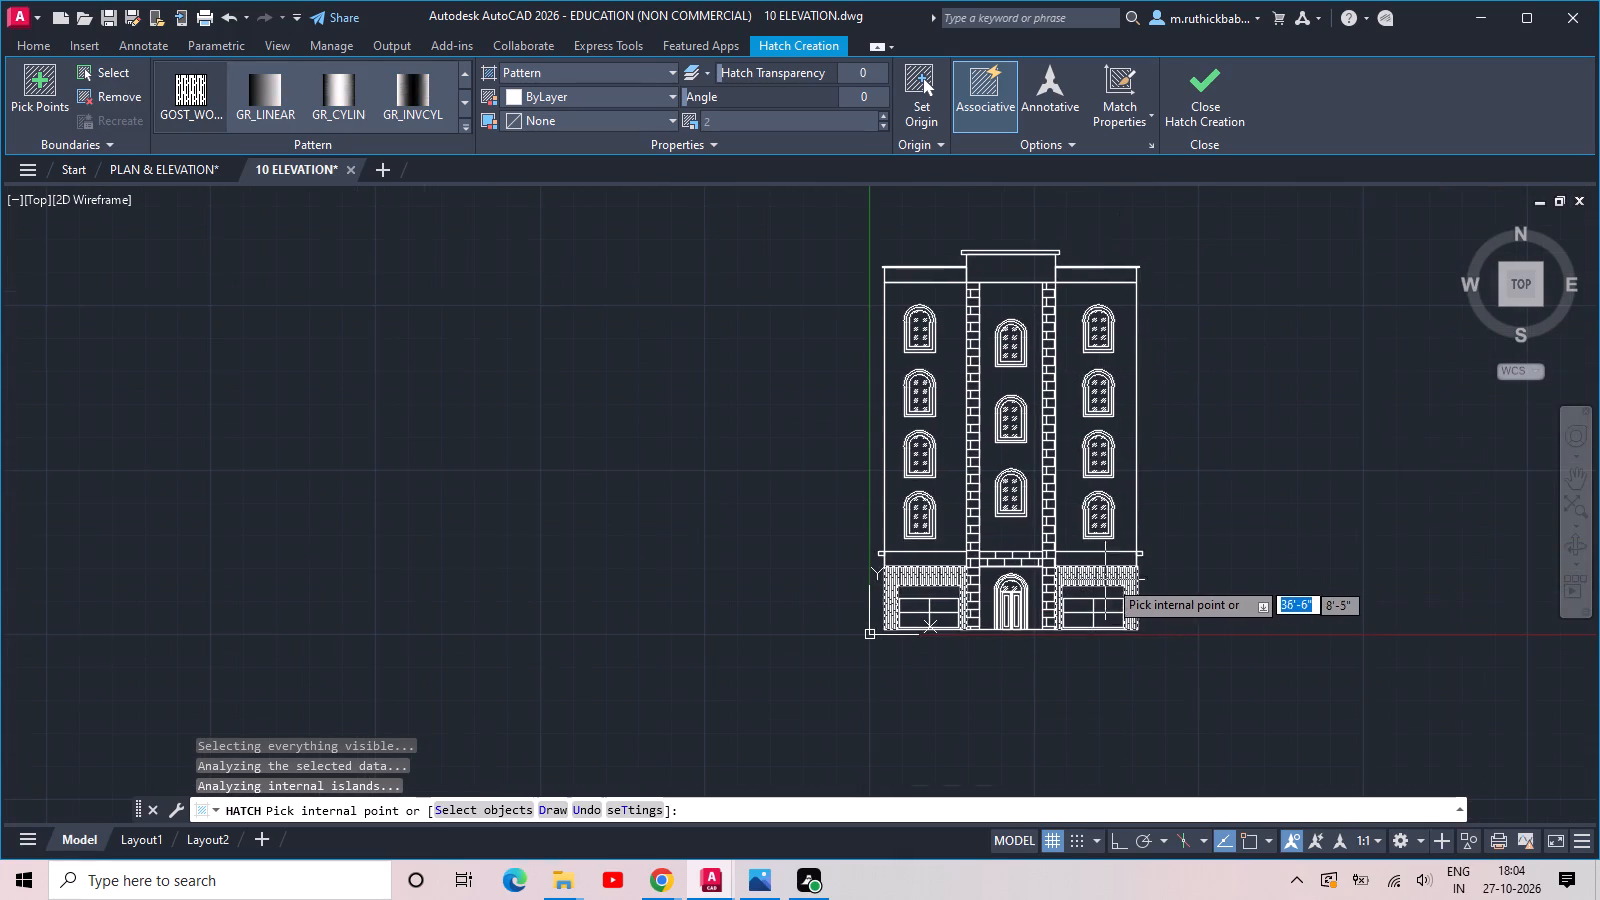
{"action": "scroll", "coordinate": [1112, 577], "scroll_direction": "up", "scroll_amount": 2}
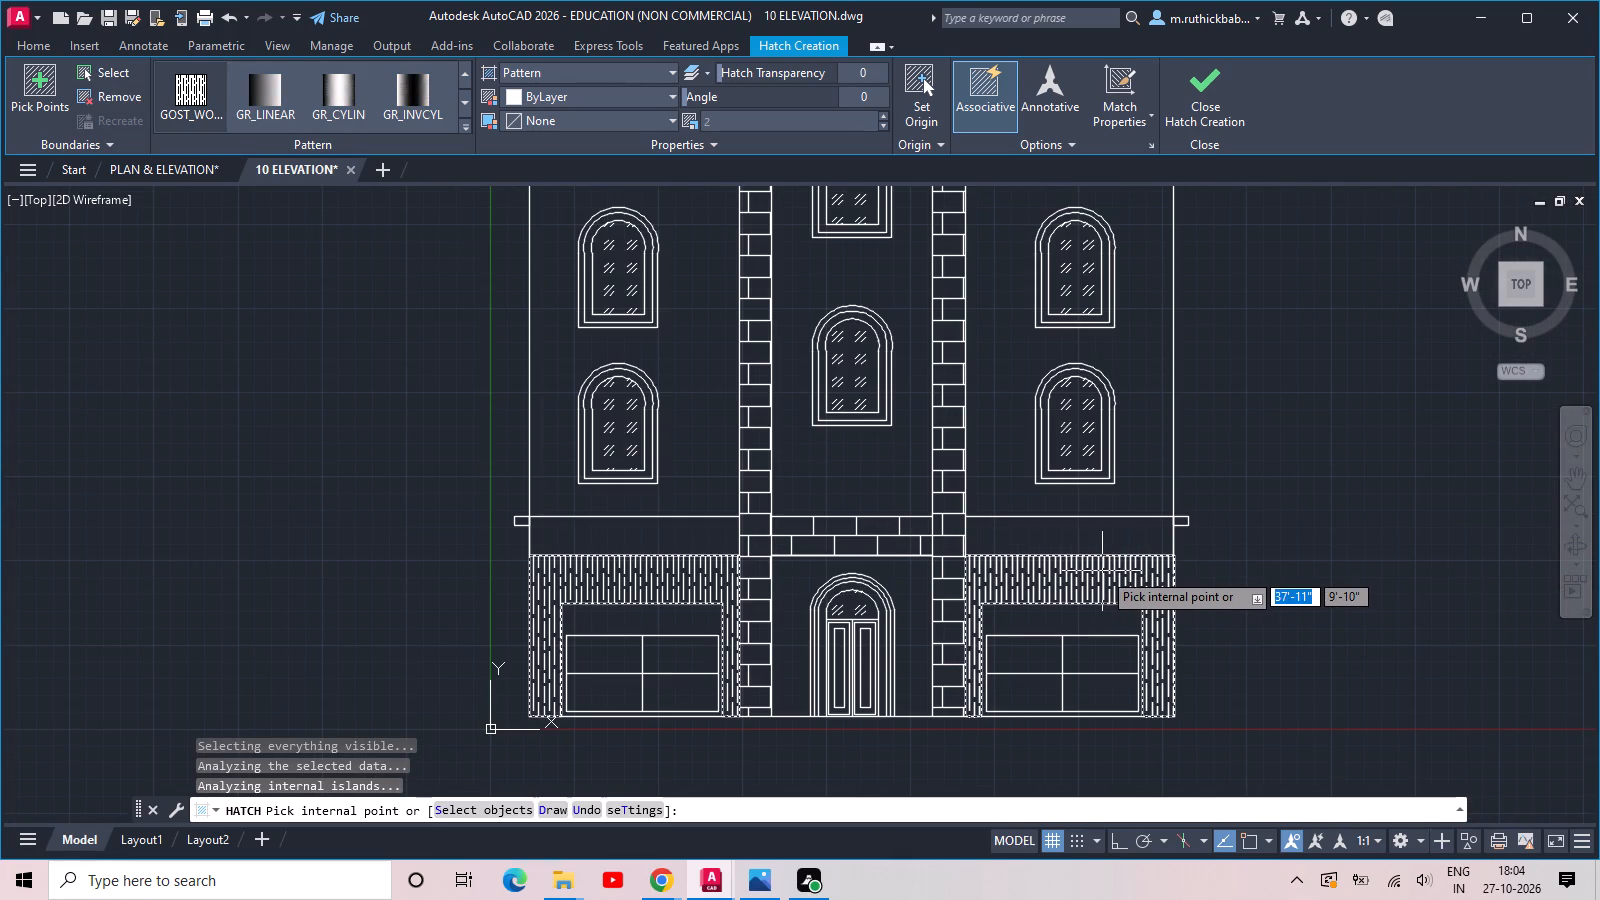
Undo the GOST_WOOD hatches on both ground-floor walls around the side openings.
{"action": "scroll", "coordinate": [1102, 571], "scroll_direction": "down", "scroll_amount": 1}
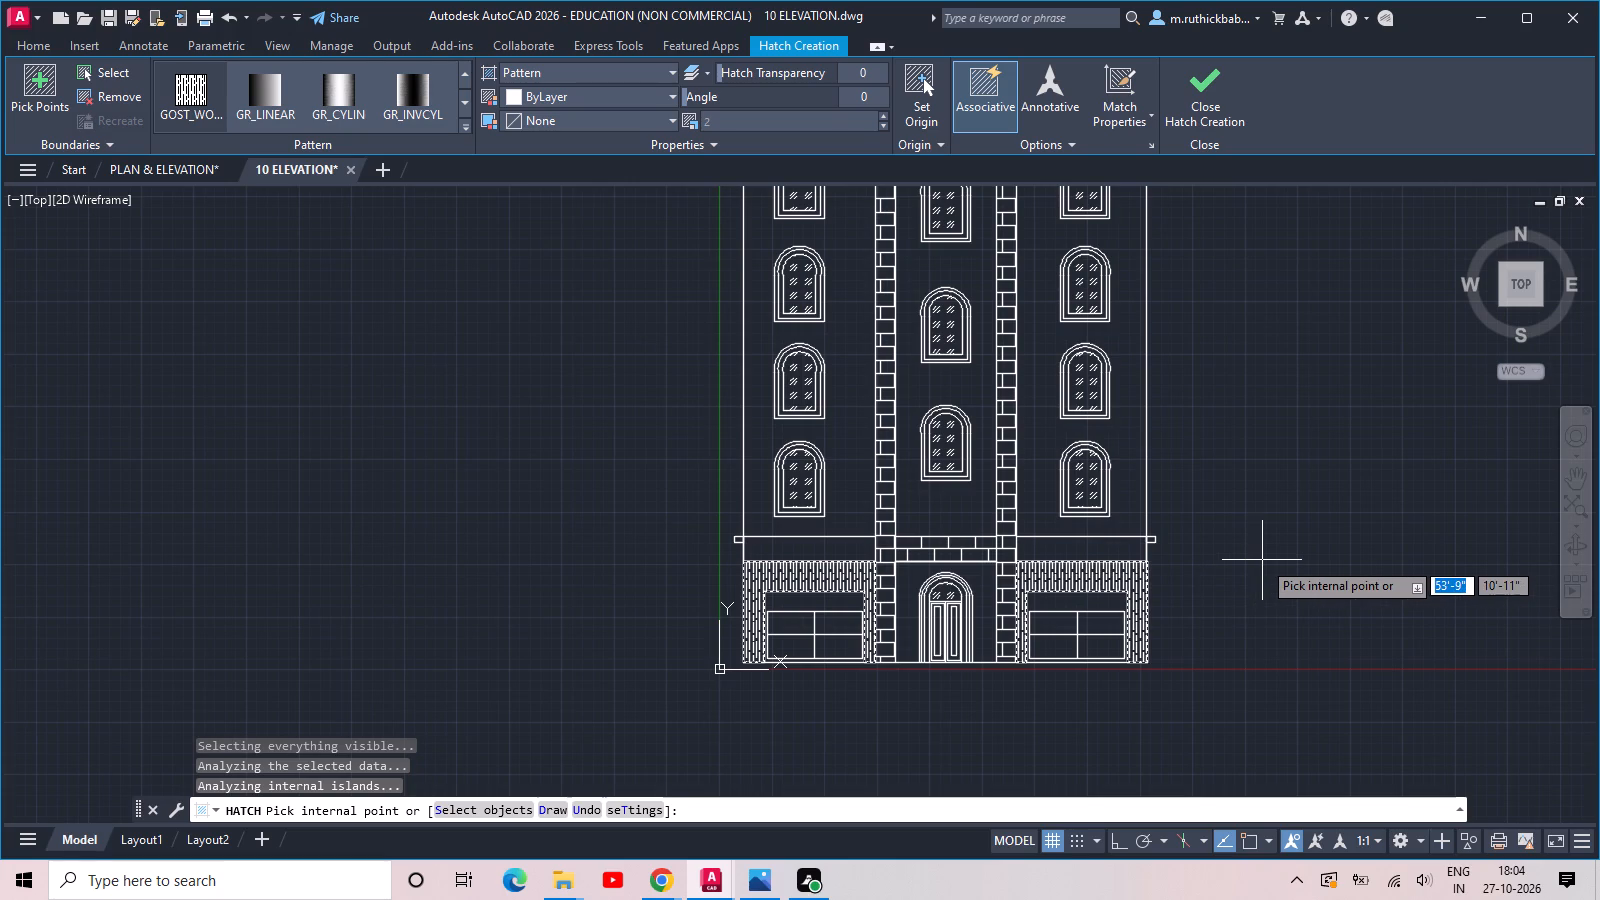
{"action": "key", "text": "ctrl+z"}
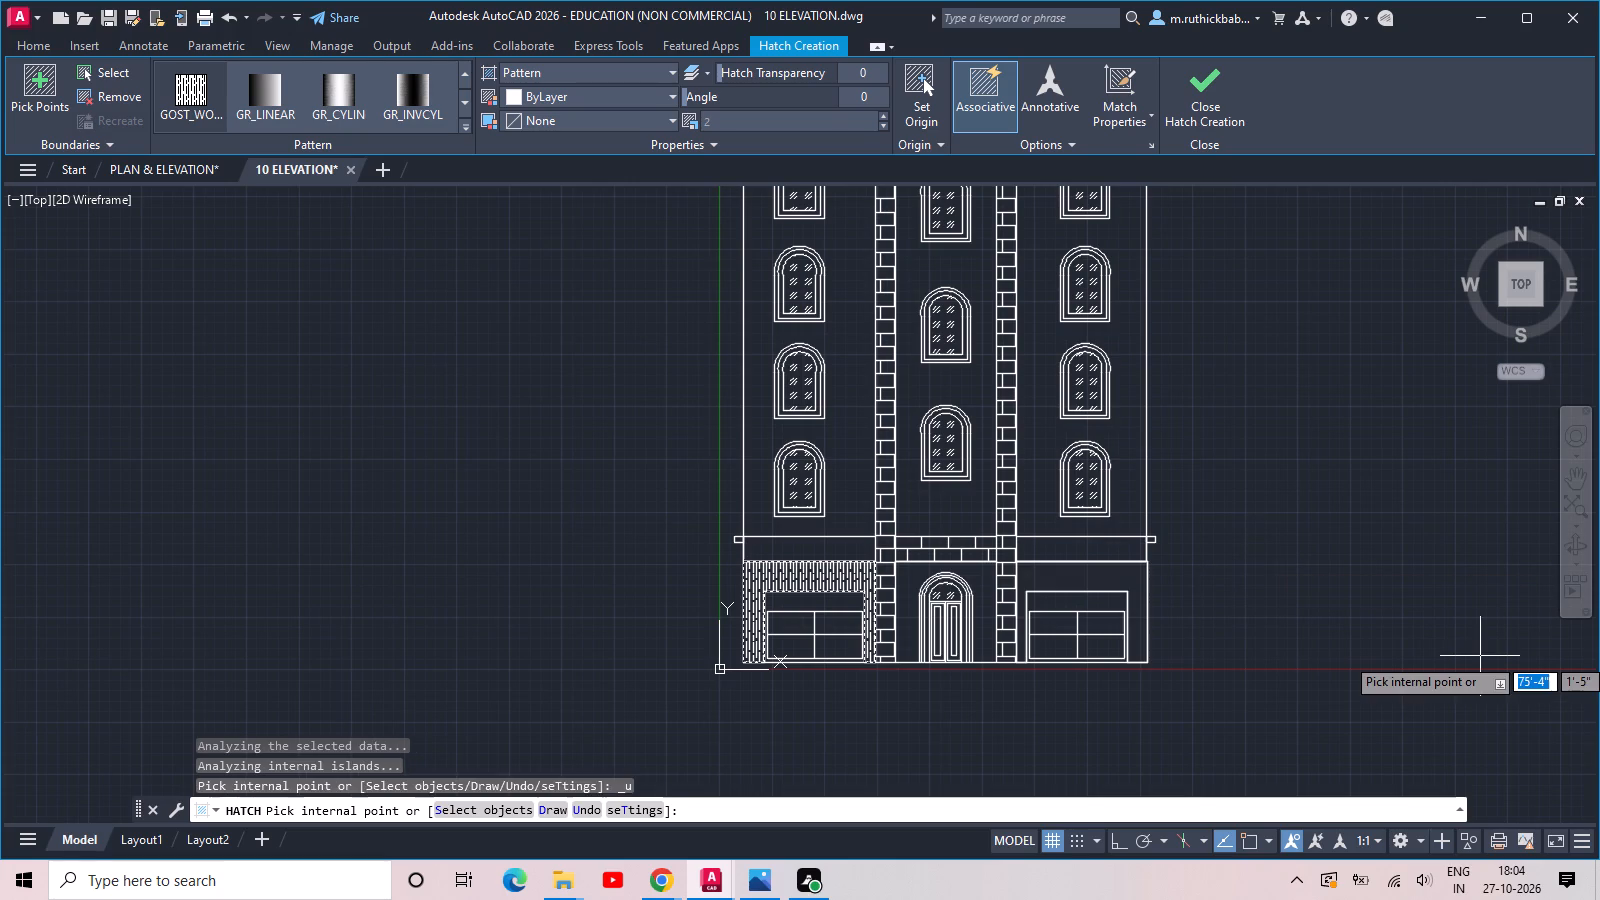
{"action": "key", "text": "ctrl+z"}
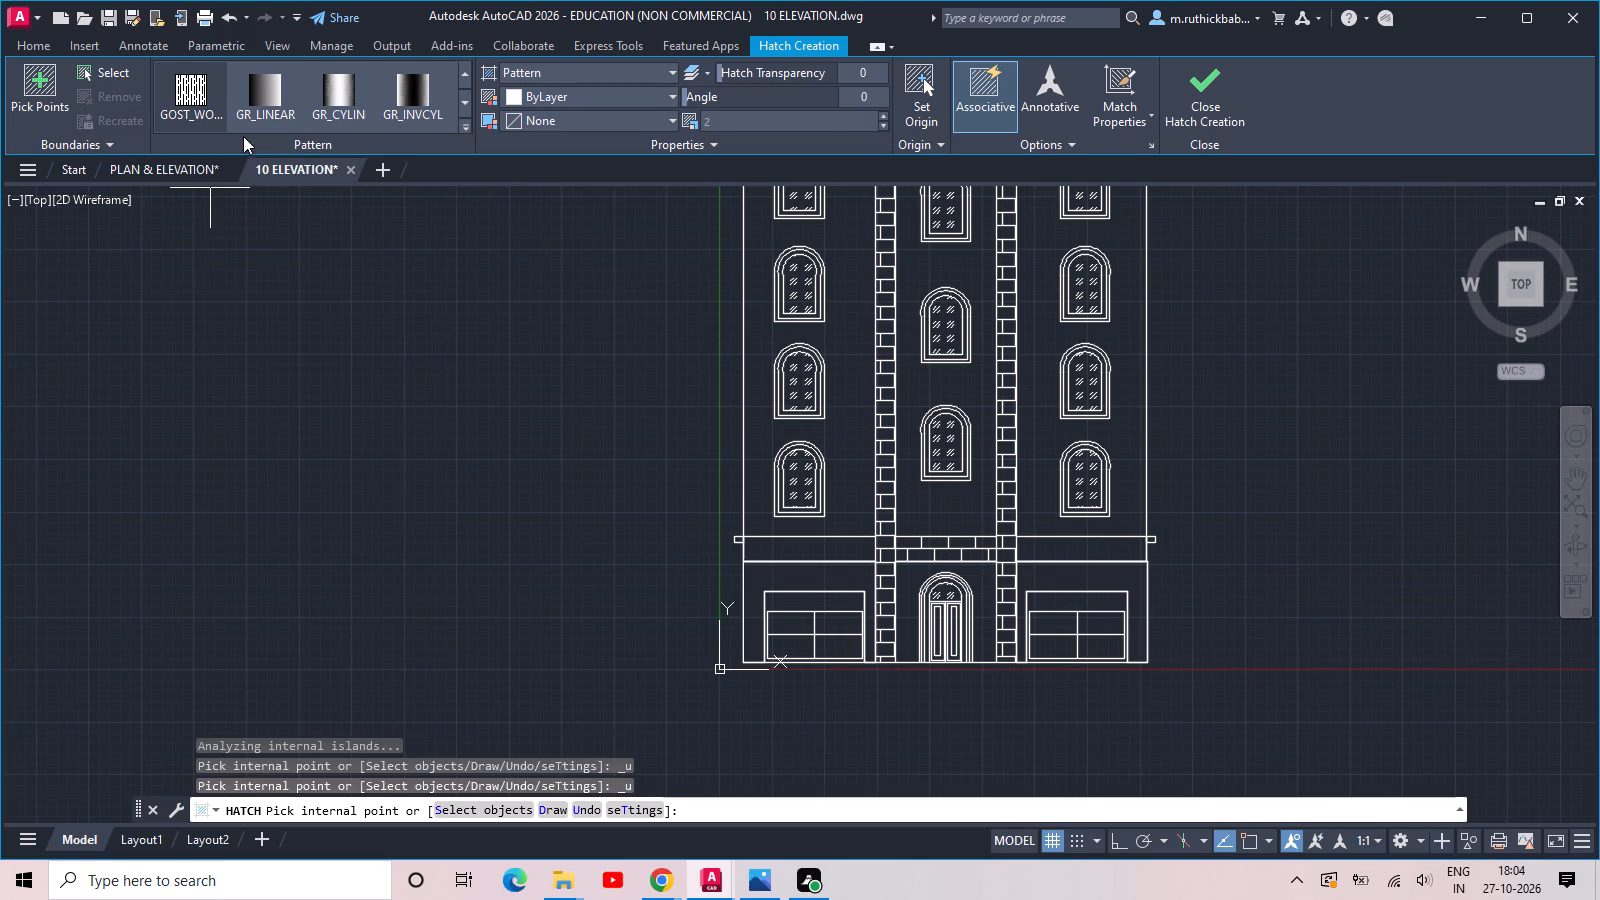
Hatch the ground-floor walls around both side openings with the GRAVEL pattern at scale 140.
{"action": "scroll", "coordinate": [243, 135], "scroll_direction": "down", "scroll_amount": 4}
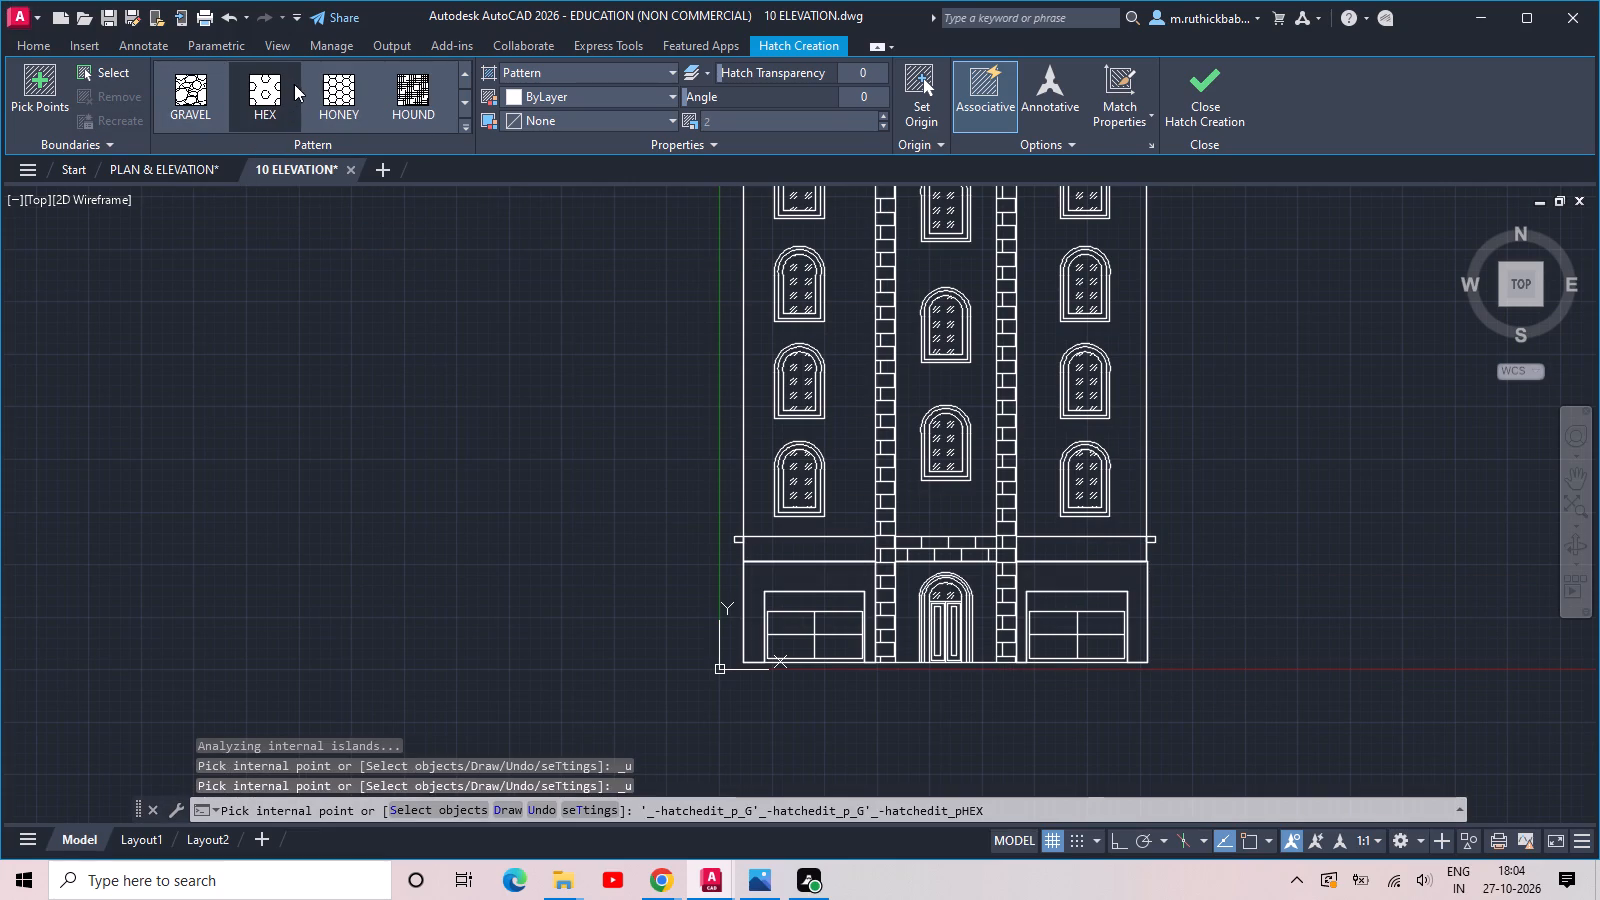
{"action": "left_click", "coordinate": [191, 91]}
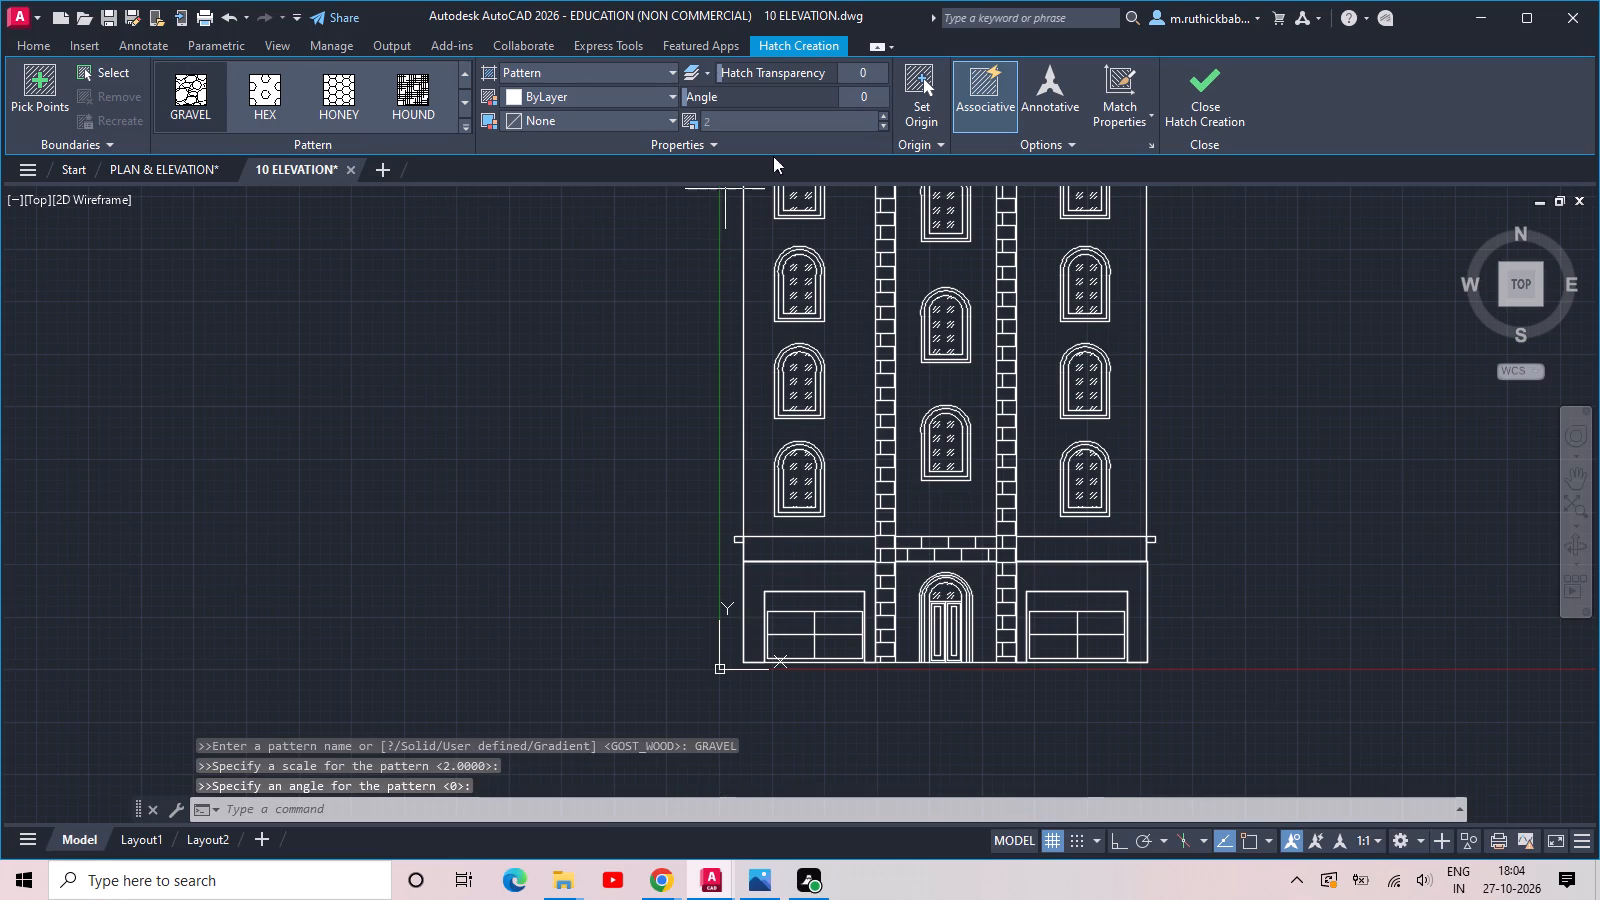
{"action": "left_click_drag", "start_coordinate": [780, 119], "coordinate": [659, 144]}
{"action": "type", "text": "140"}
{"action": "key", "text": "Return"}
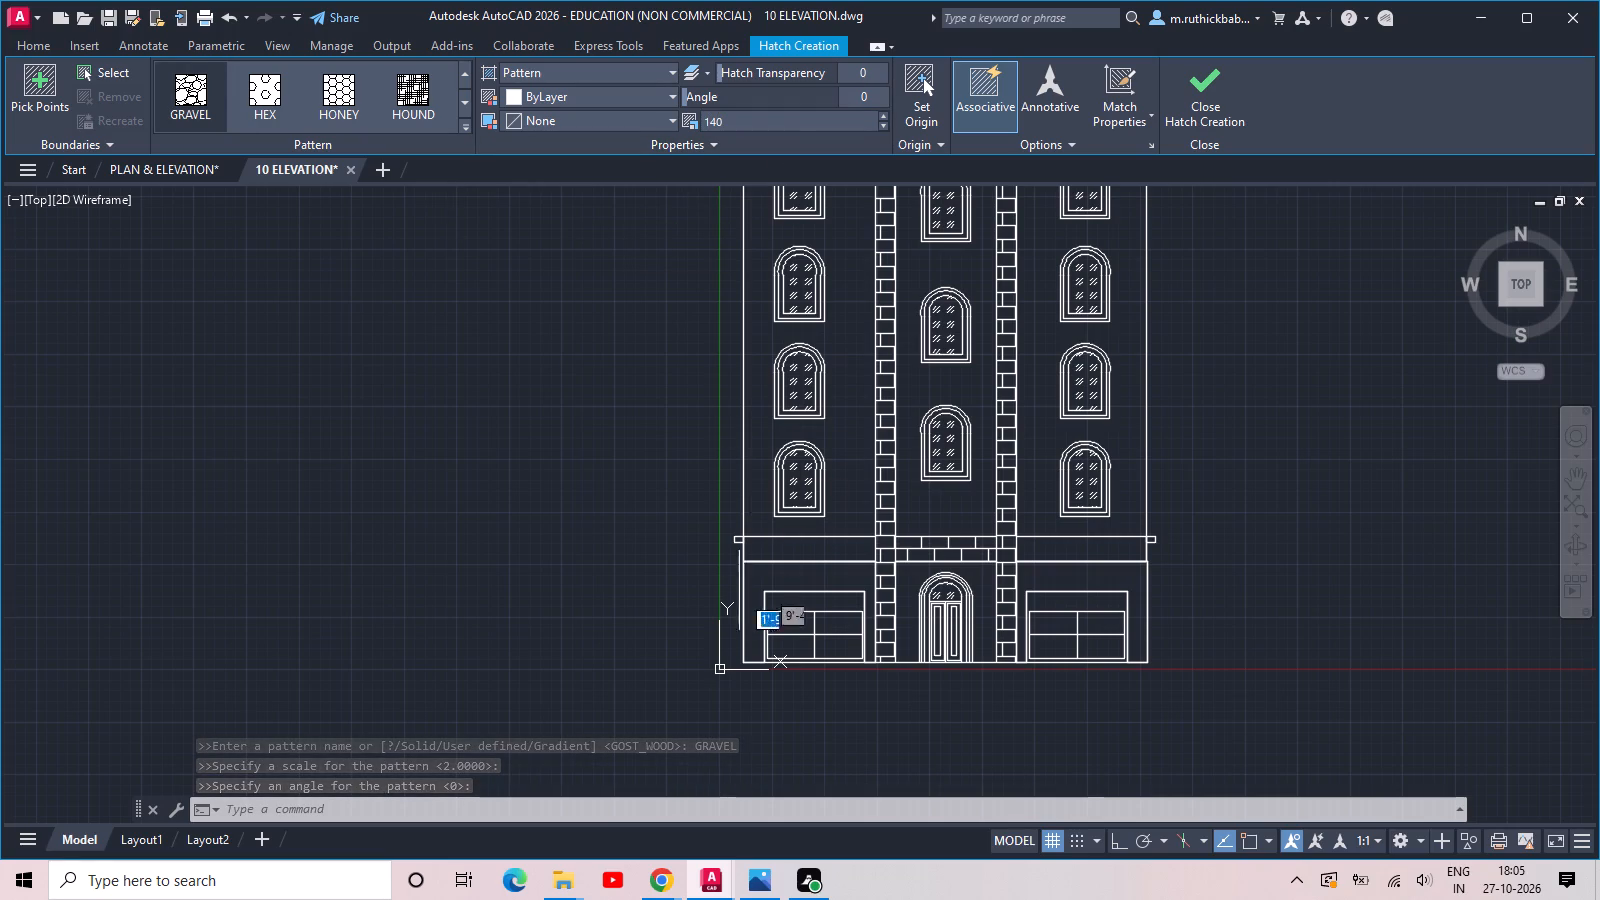
{"action": "left_click", "coordinate": [776, 582]}
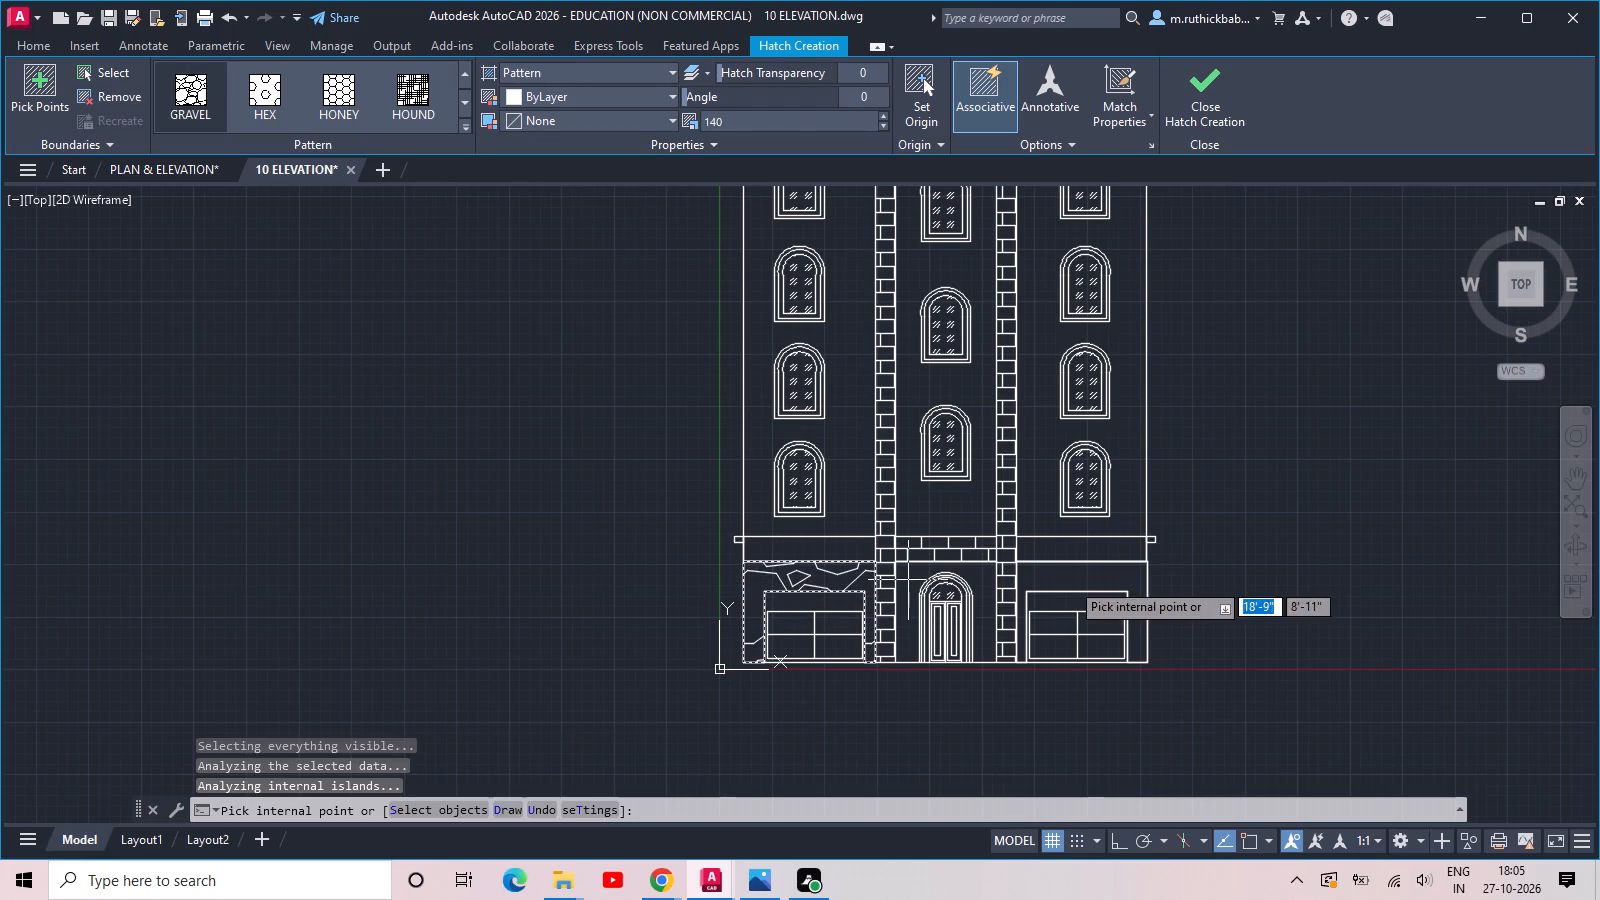
{"action": "left_click", "coordinate": [1107, 583]}
{"action": "key", "text": "Return"}
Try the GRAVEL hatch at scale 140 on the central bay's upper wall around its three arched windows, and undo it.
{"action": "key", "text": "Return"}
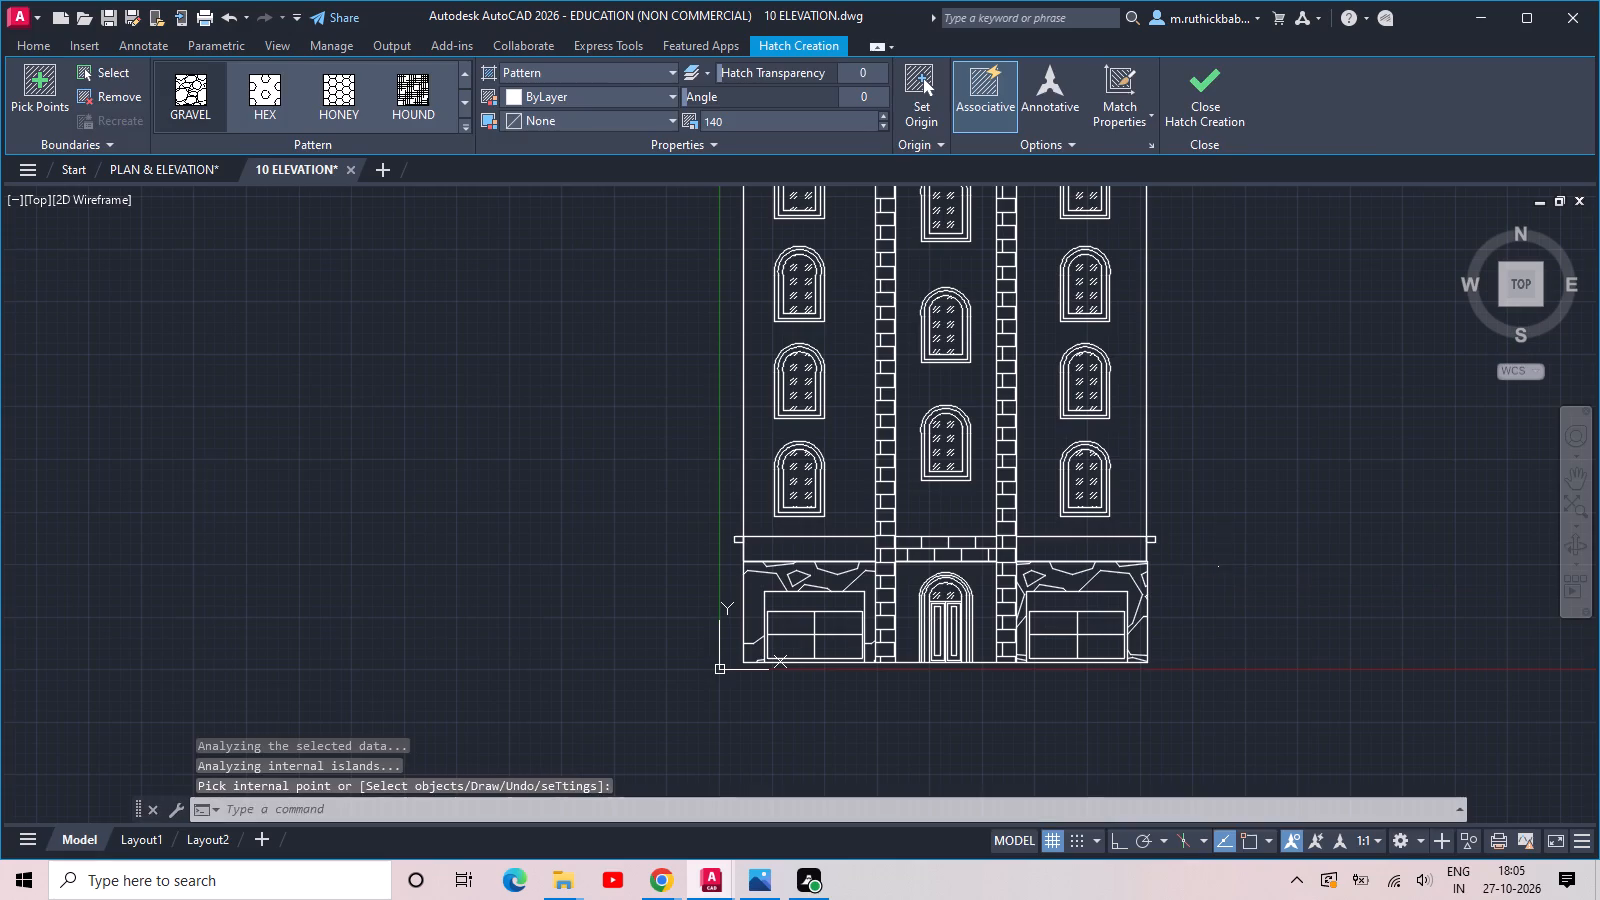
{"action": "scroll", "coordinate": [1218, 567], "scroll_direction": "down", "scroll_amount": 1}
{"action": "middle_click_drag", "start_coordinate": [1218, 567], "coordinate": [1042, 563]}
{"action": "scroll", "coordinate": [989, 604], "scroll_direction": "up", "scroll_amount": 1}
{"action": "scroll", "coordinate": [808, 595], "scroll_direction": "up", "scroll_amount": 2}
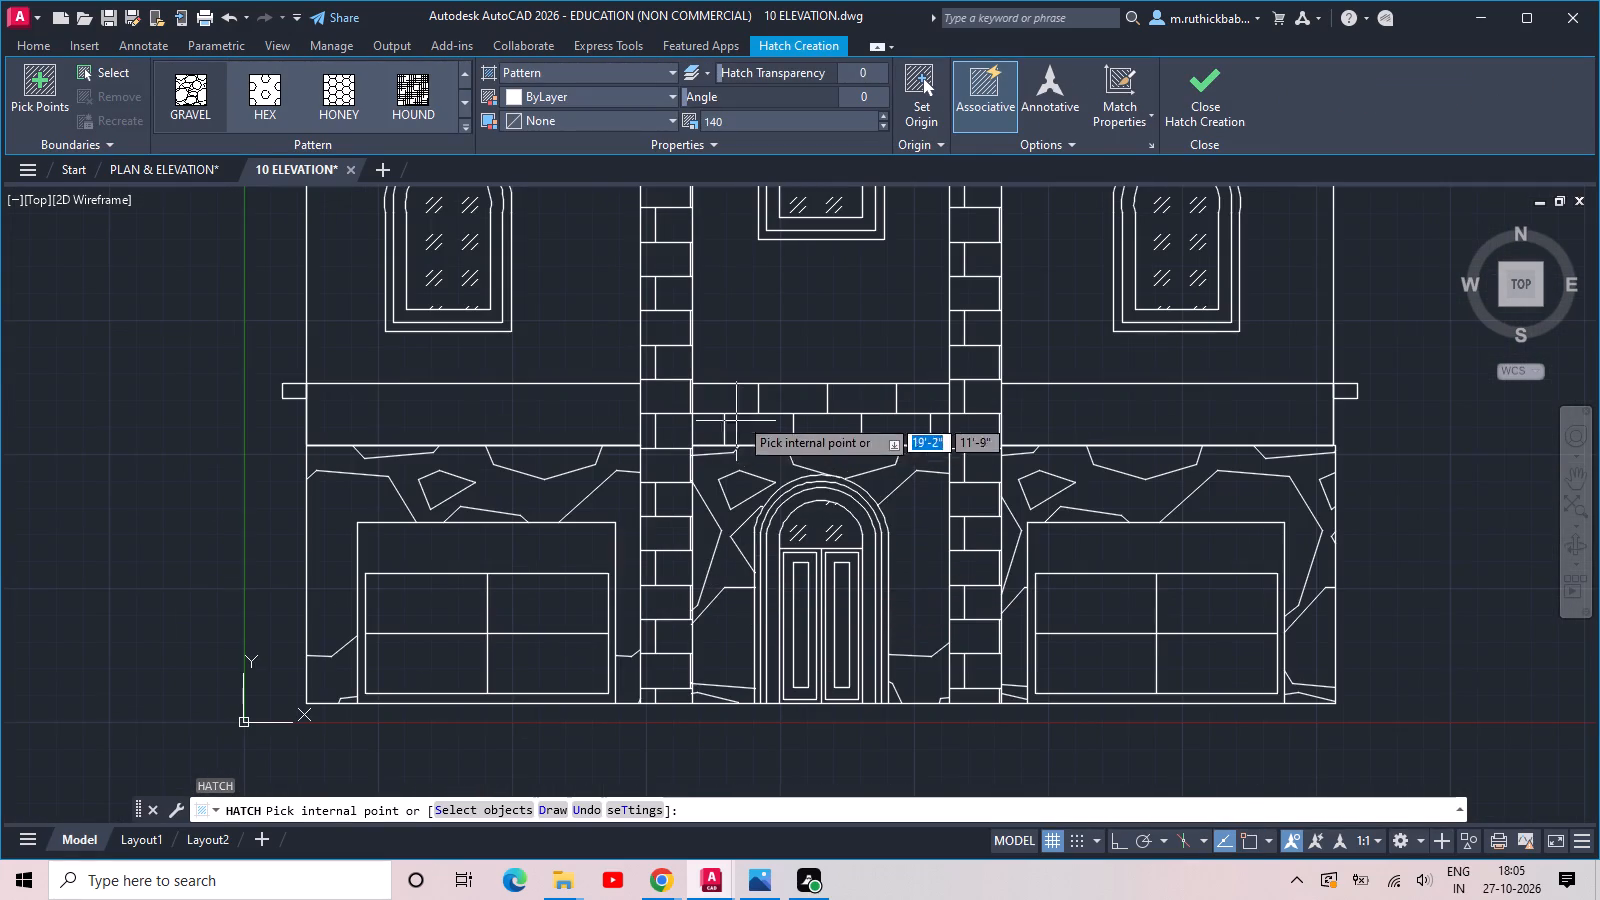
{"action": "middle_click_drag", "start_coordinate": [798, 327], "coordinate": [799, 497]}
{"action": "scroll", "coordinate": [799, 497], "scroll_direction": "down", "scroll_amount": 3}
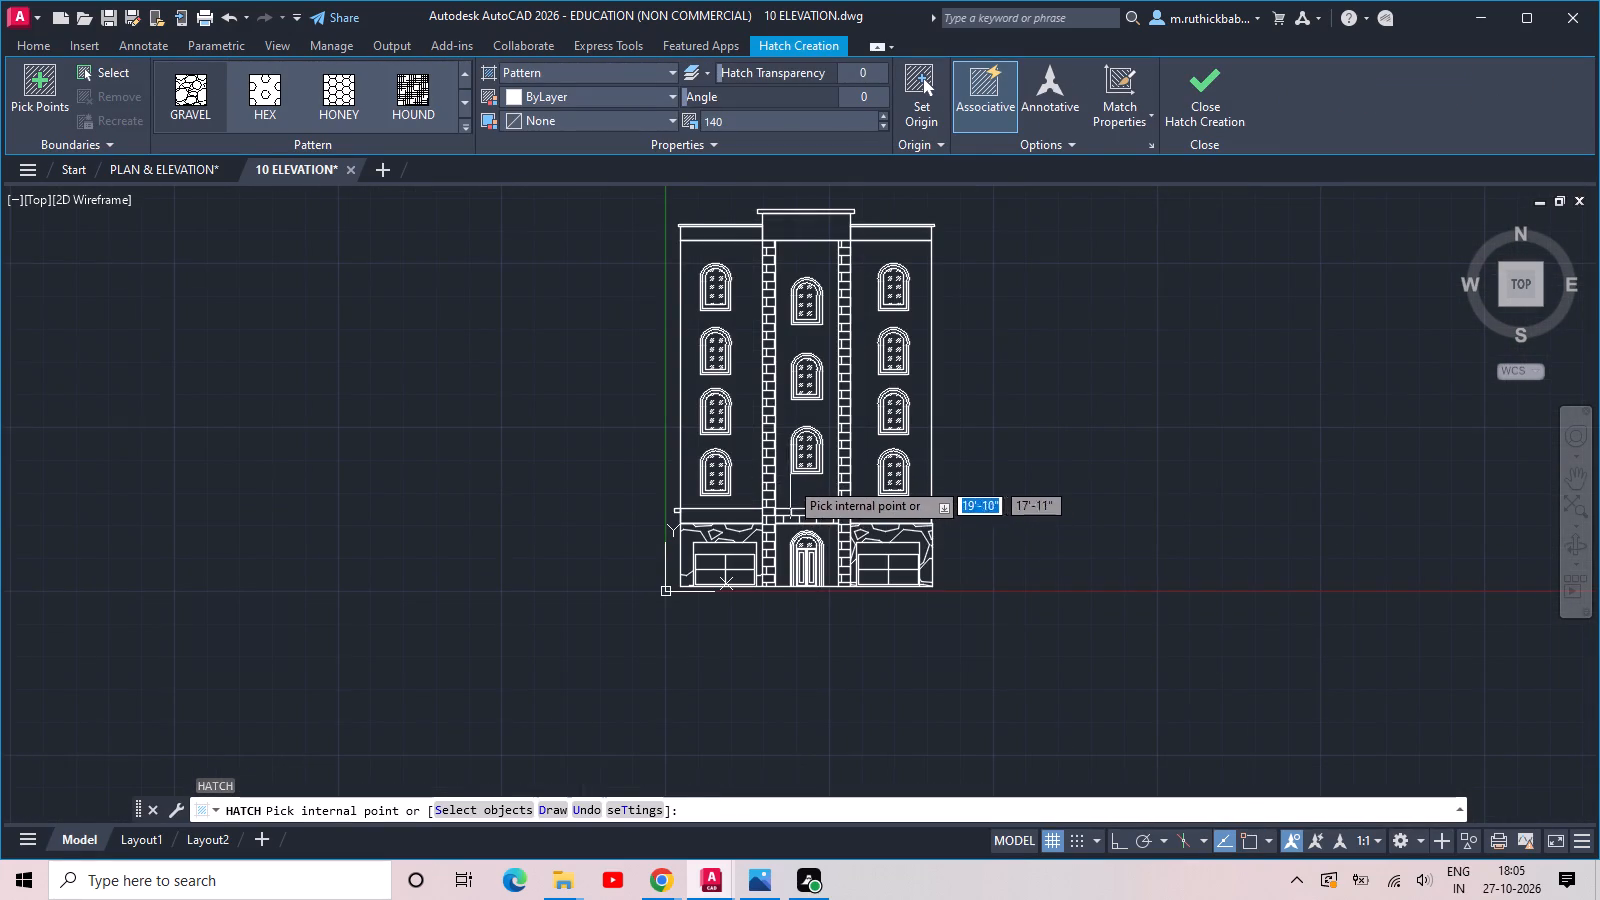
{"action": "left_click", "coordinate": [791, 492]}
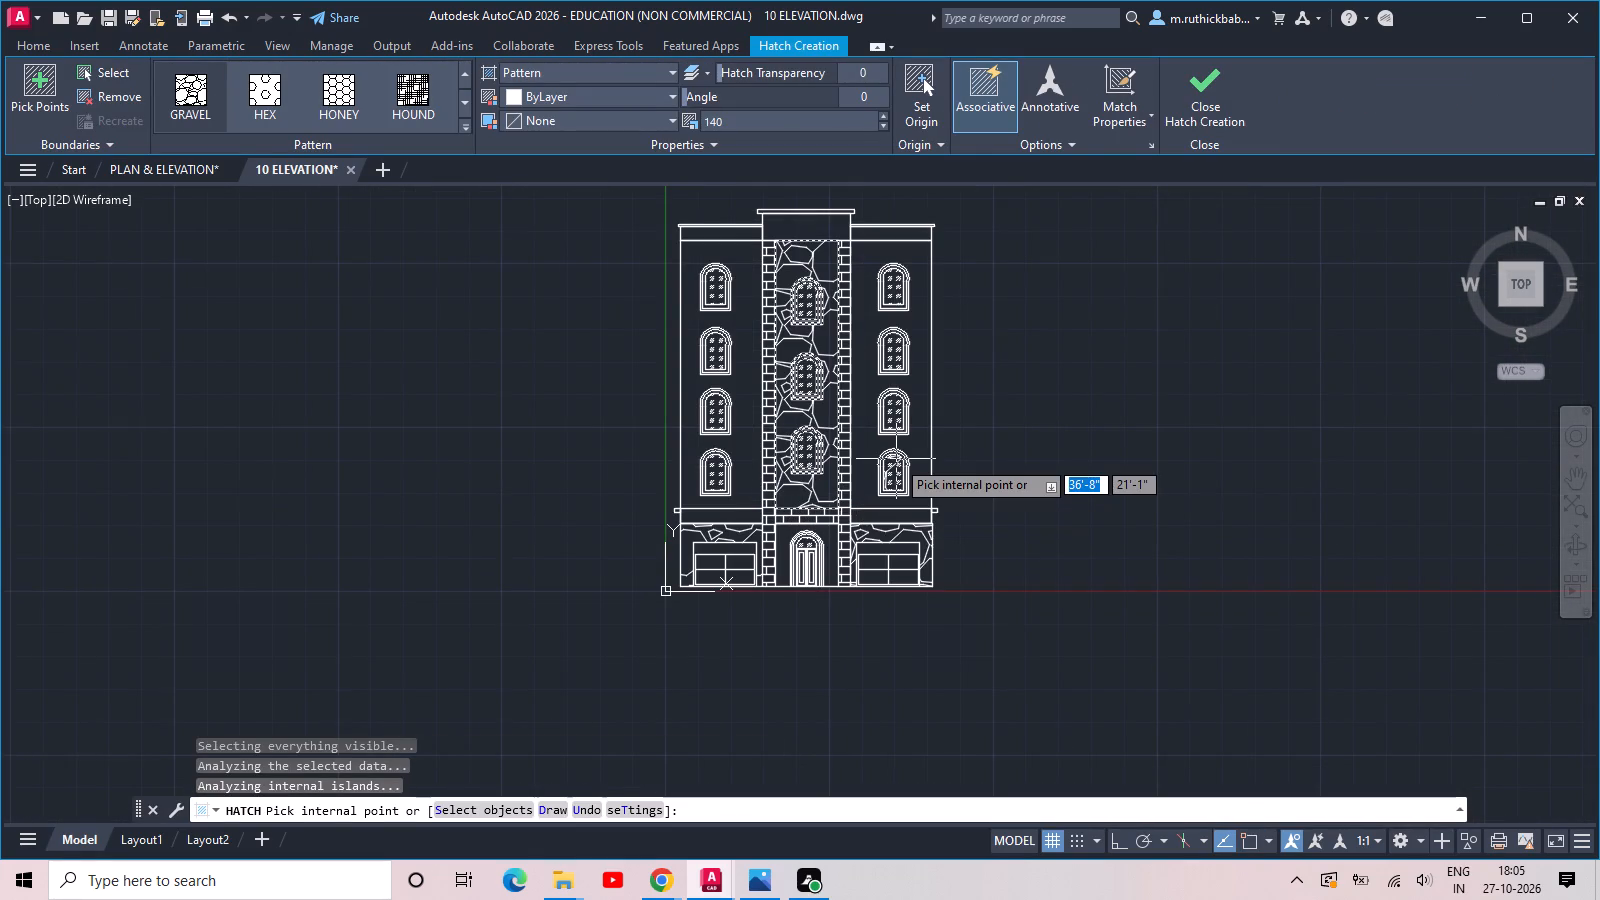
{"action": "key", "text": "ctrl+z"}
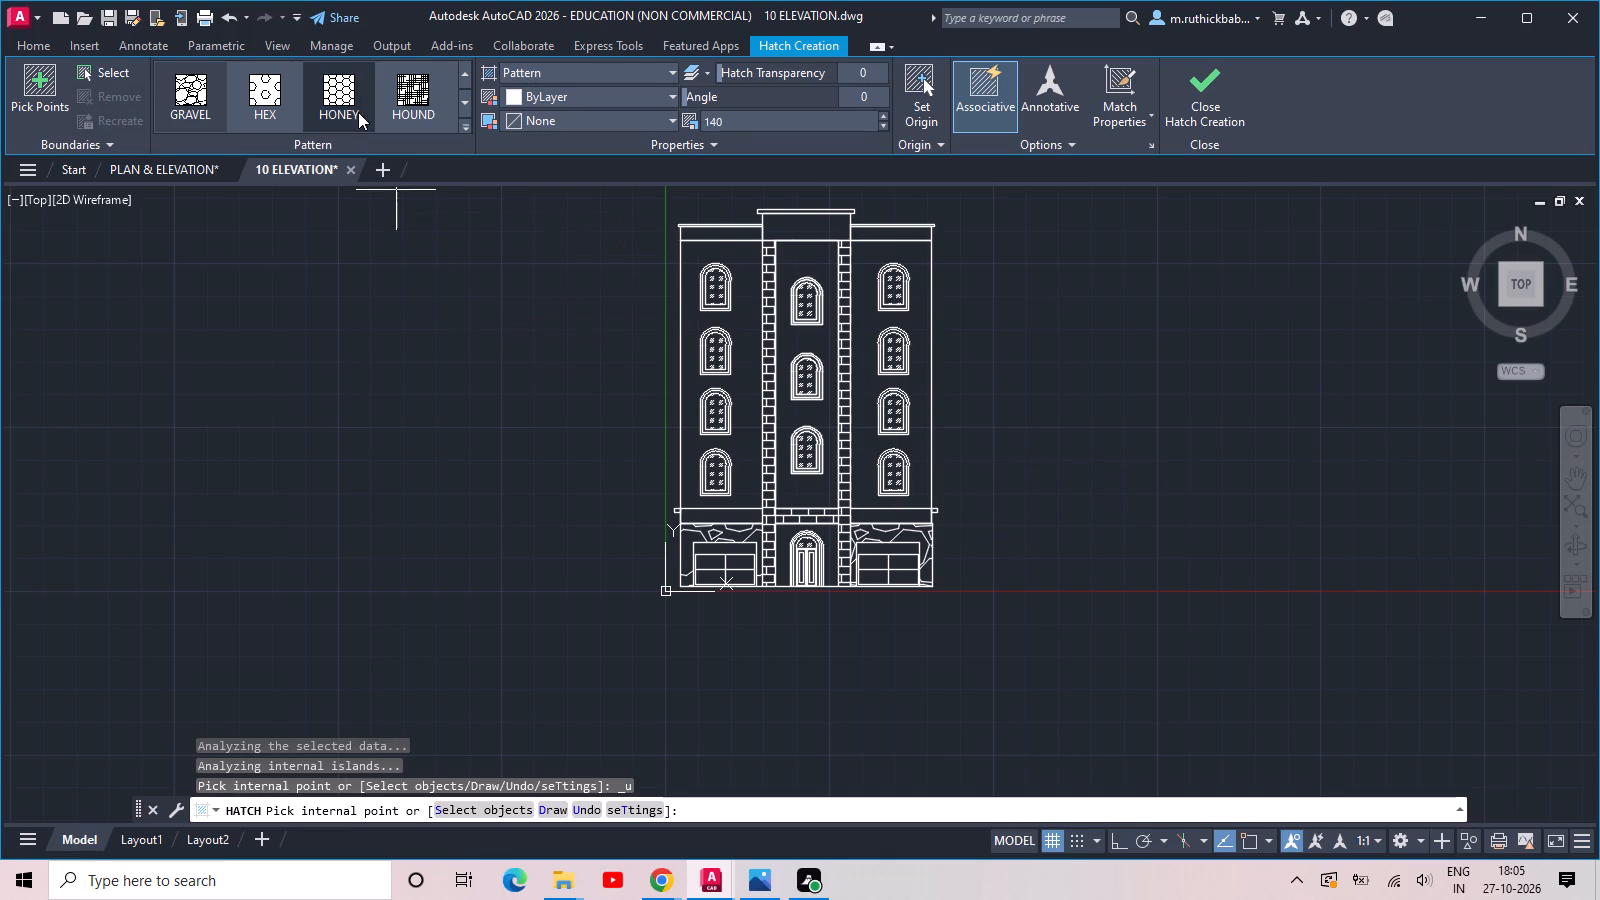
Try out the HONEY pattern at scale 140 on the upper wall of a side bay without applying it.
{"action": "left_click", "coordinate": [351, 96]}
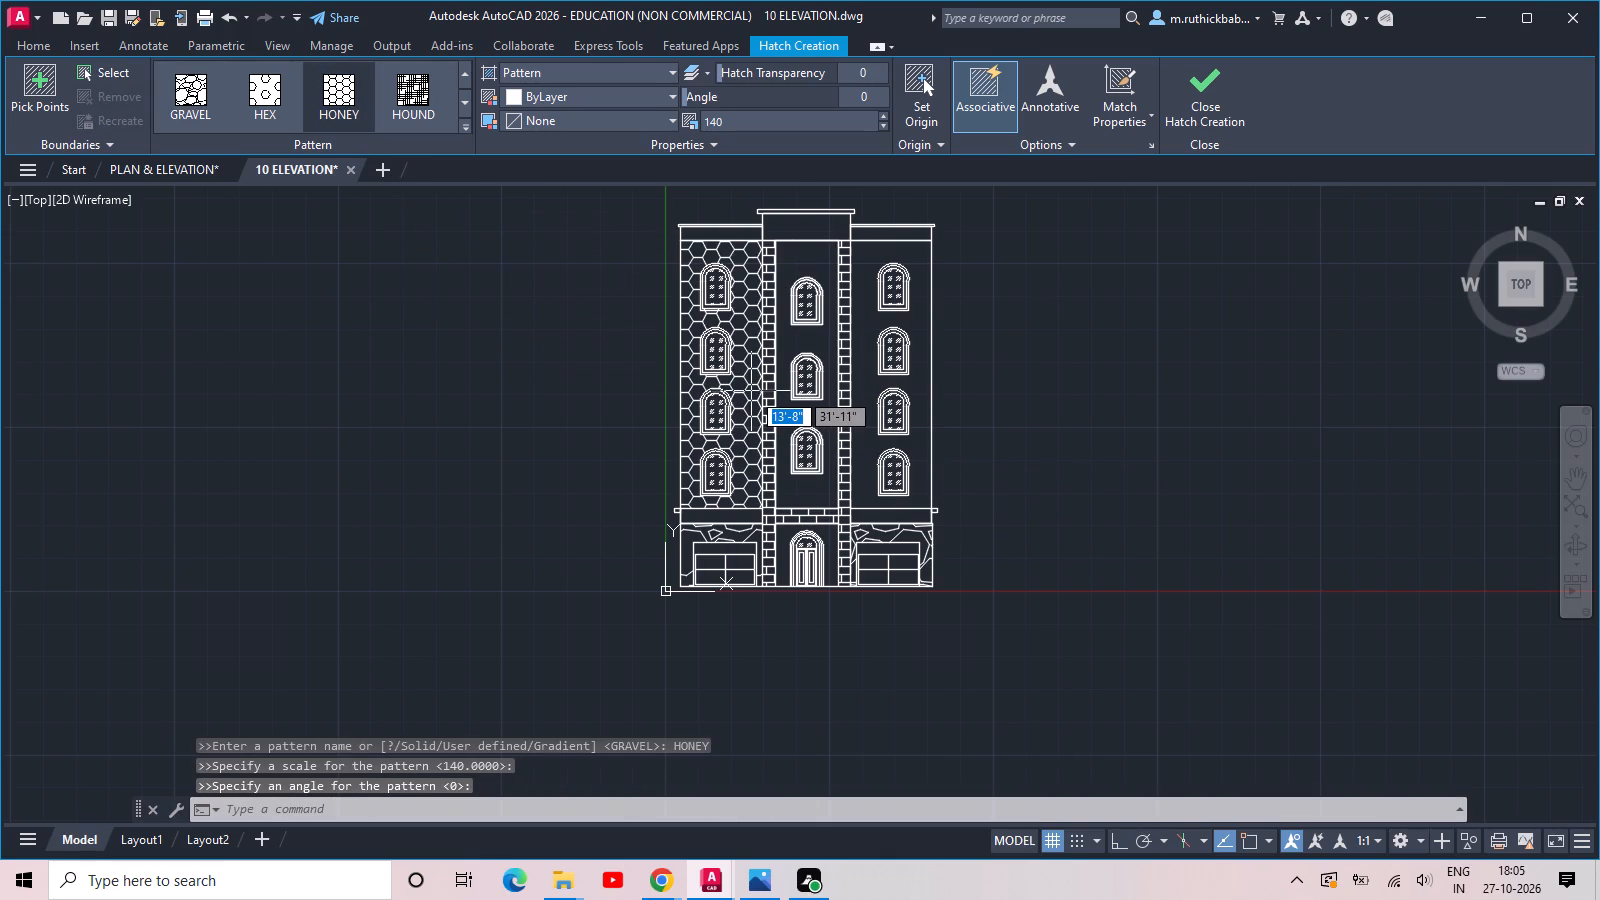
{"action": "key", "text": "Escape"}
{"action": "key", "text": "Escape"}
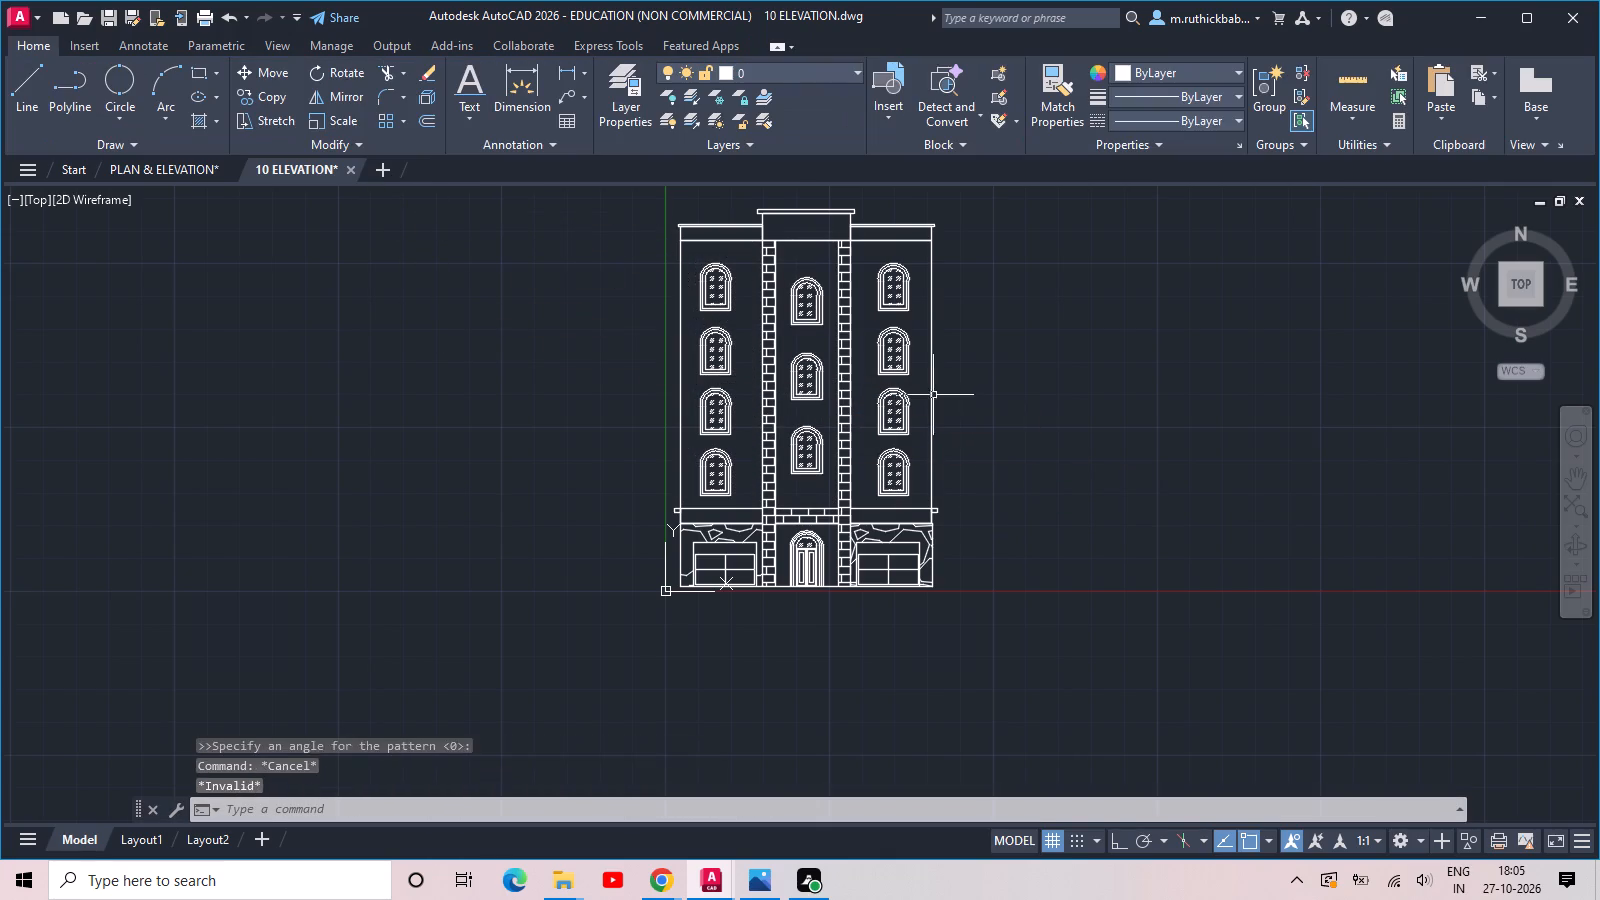
Save the elevation drawing.
{"action": "key", "text": "ctrl+s"}
{"action": "key", "text": "ctrl+s"}
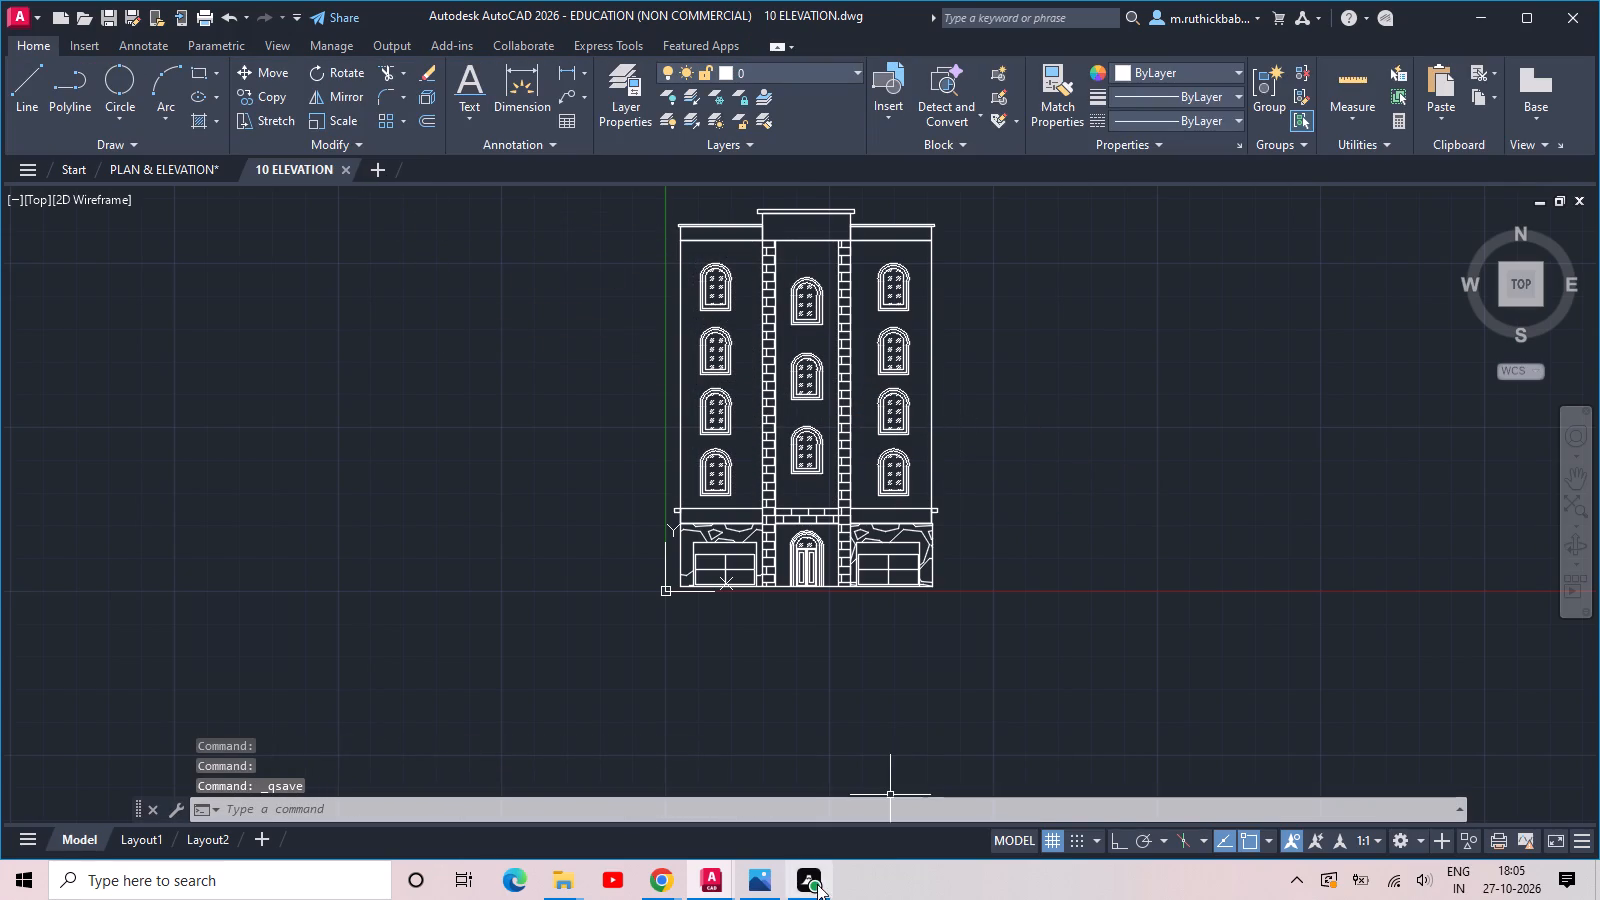
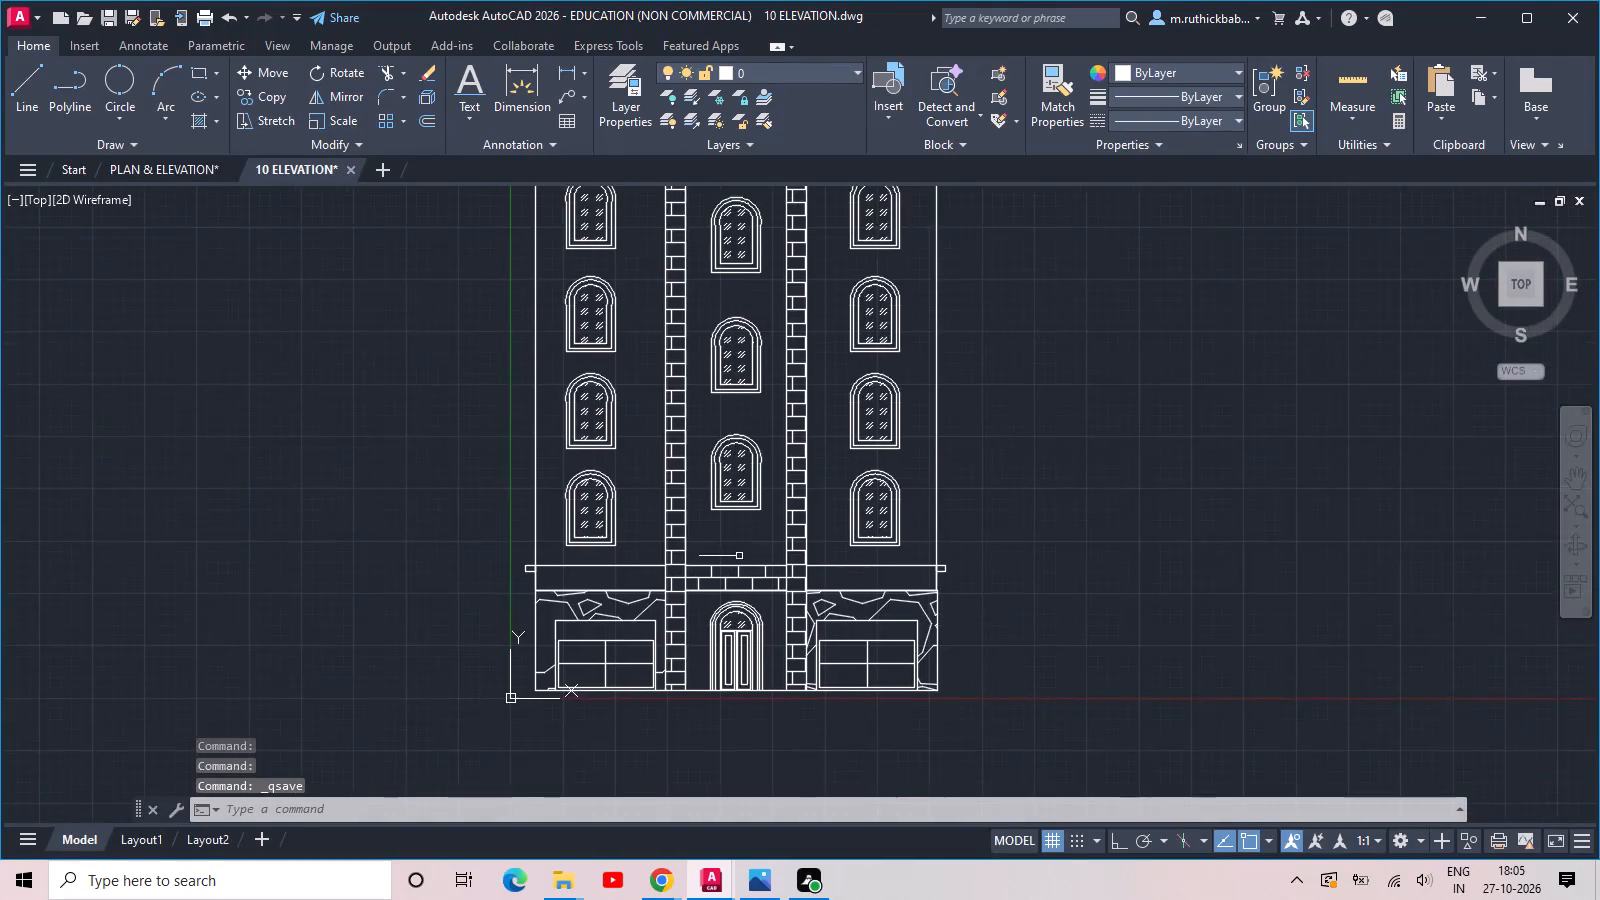
Copy the whole elevation horizontally, placing the duplicate about 55 feet to the right of the original.
{"action": "scroll", "coordinate": [739, 556], "scroll_direction": "up", "scroll_amount": 1}
{"action": "scroll", "coordinate": [748, 487], "scroll_direction": "down", "scroll_amount": 1}
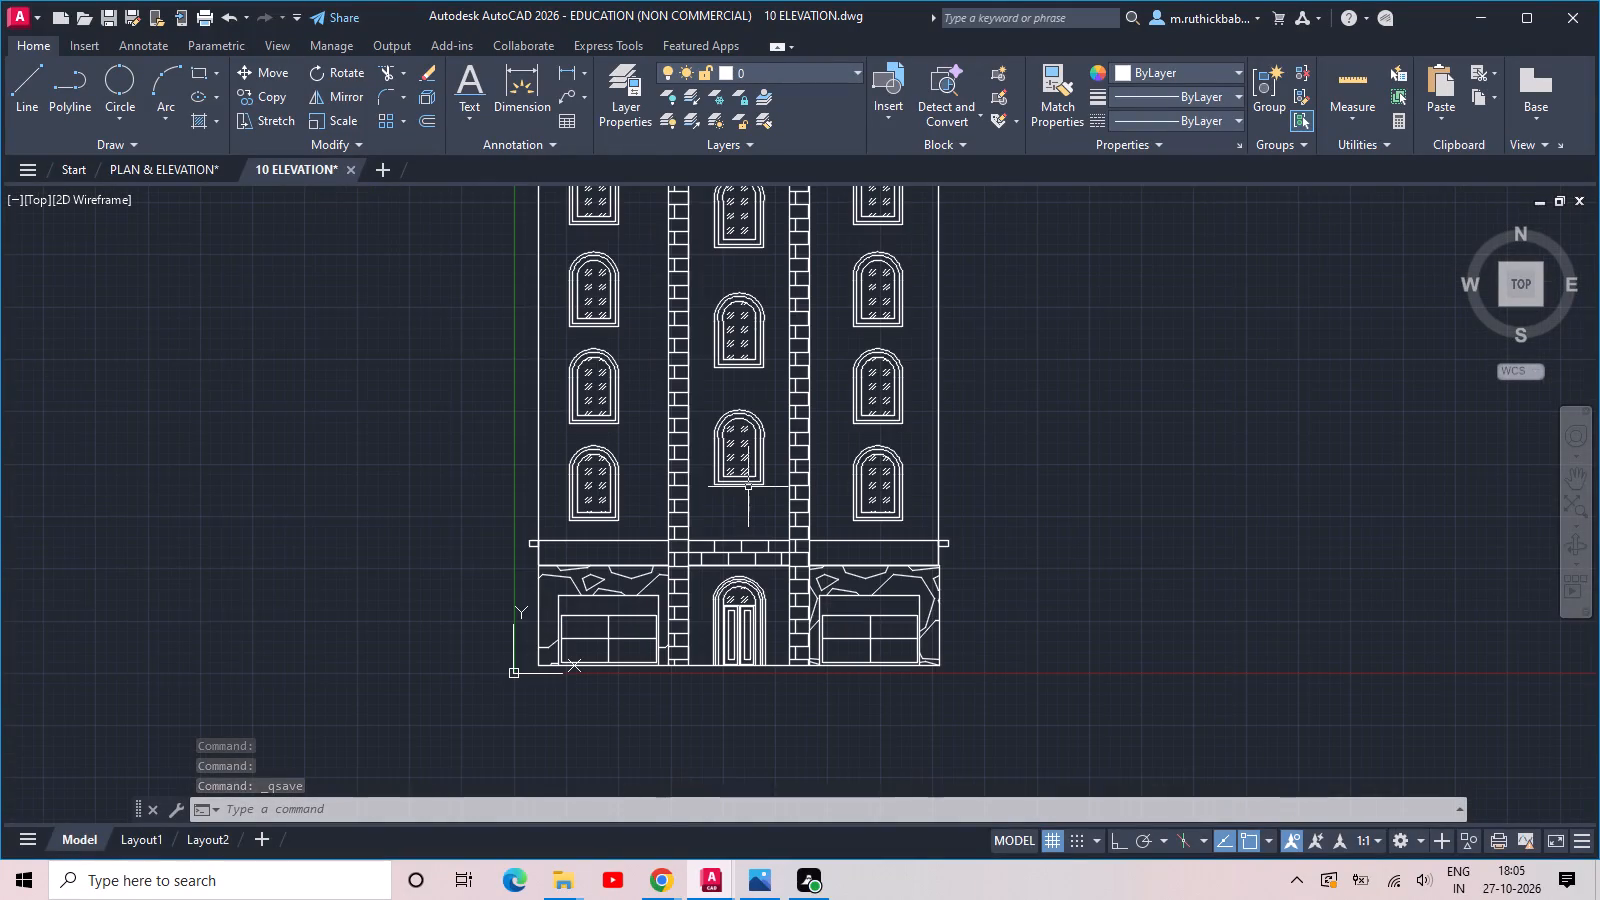
{"action": "middle_click_drag", "start_coordinate": [748, 487], "coordinate": [716, 700]}
{"action": "scroll", "coordinate": [716, 400], "scroll_direction": "up", "scroll_amount": 1}
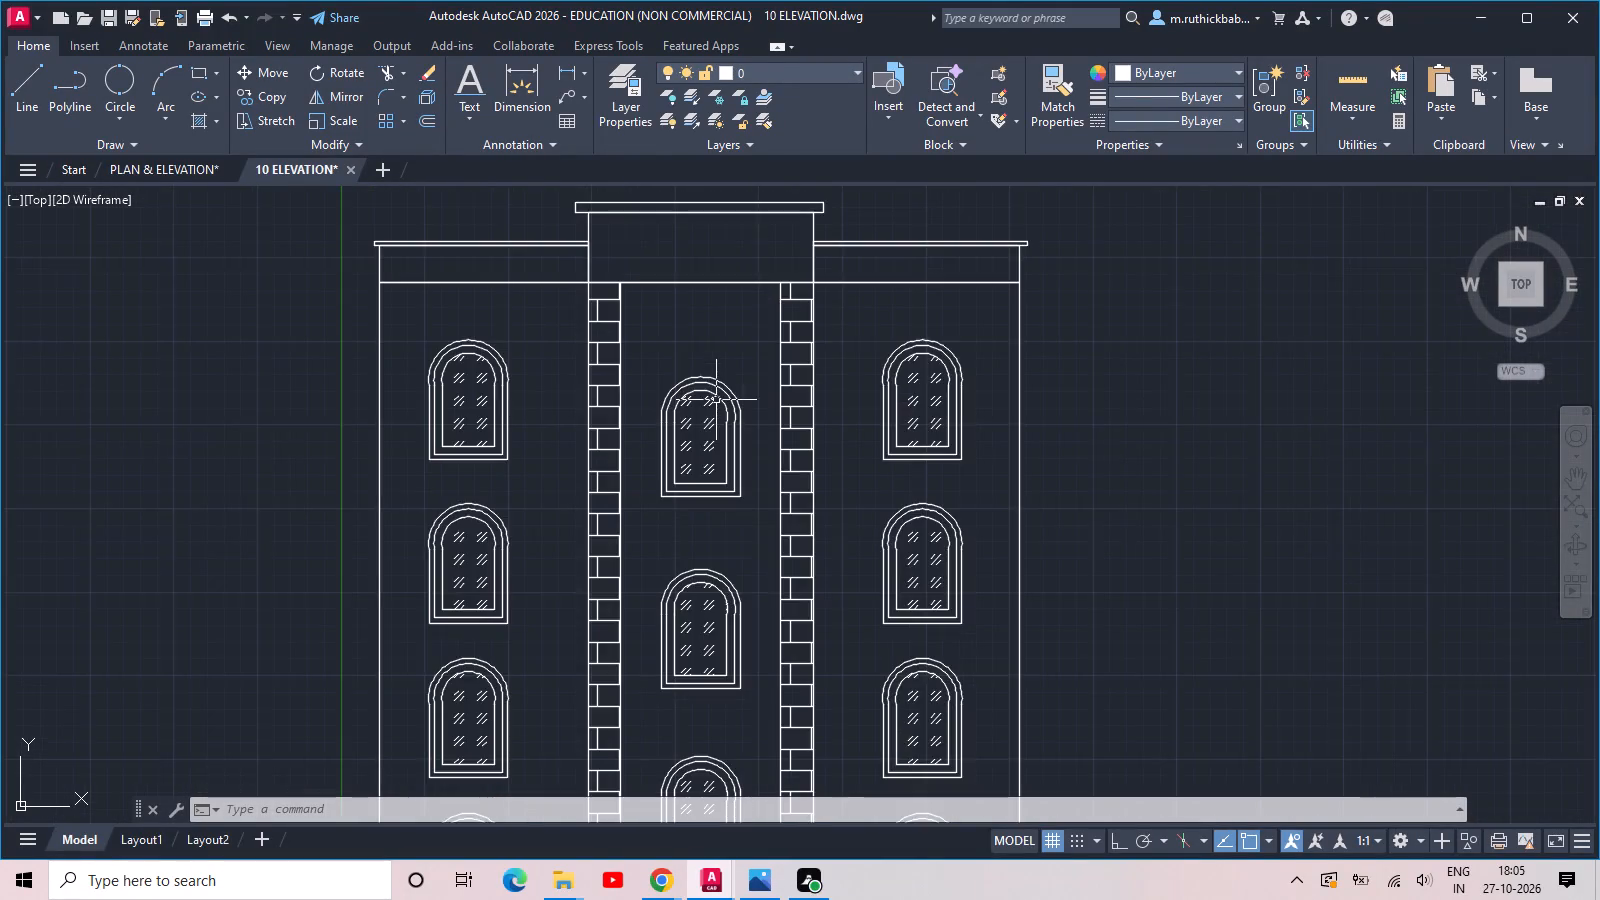
{"action": "scroll", "coordinate": [716, 396], "scroll_direction": "down", "scroll_amount": 2}
{"action": "left_click_drag", "start_coordinate": [963, 276], "coordinate": [953, 282]}
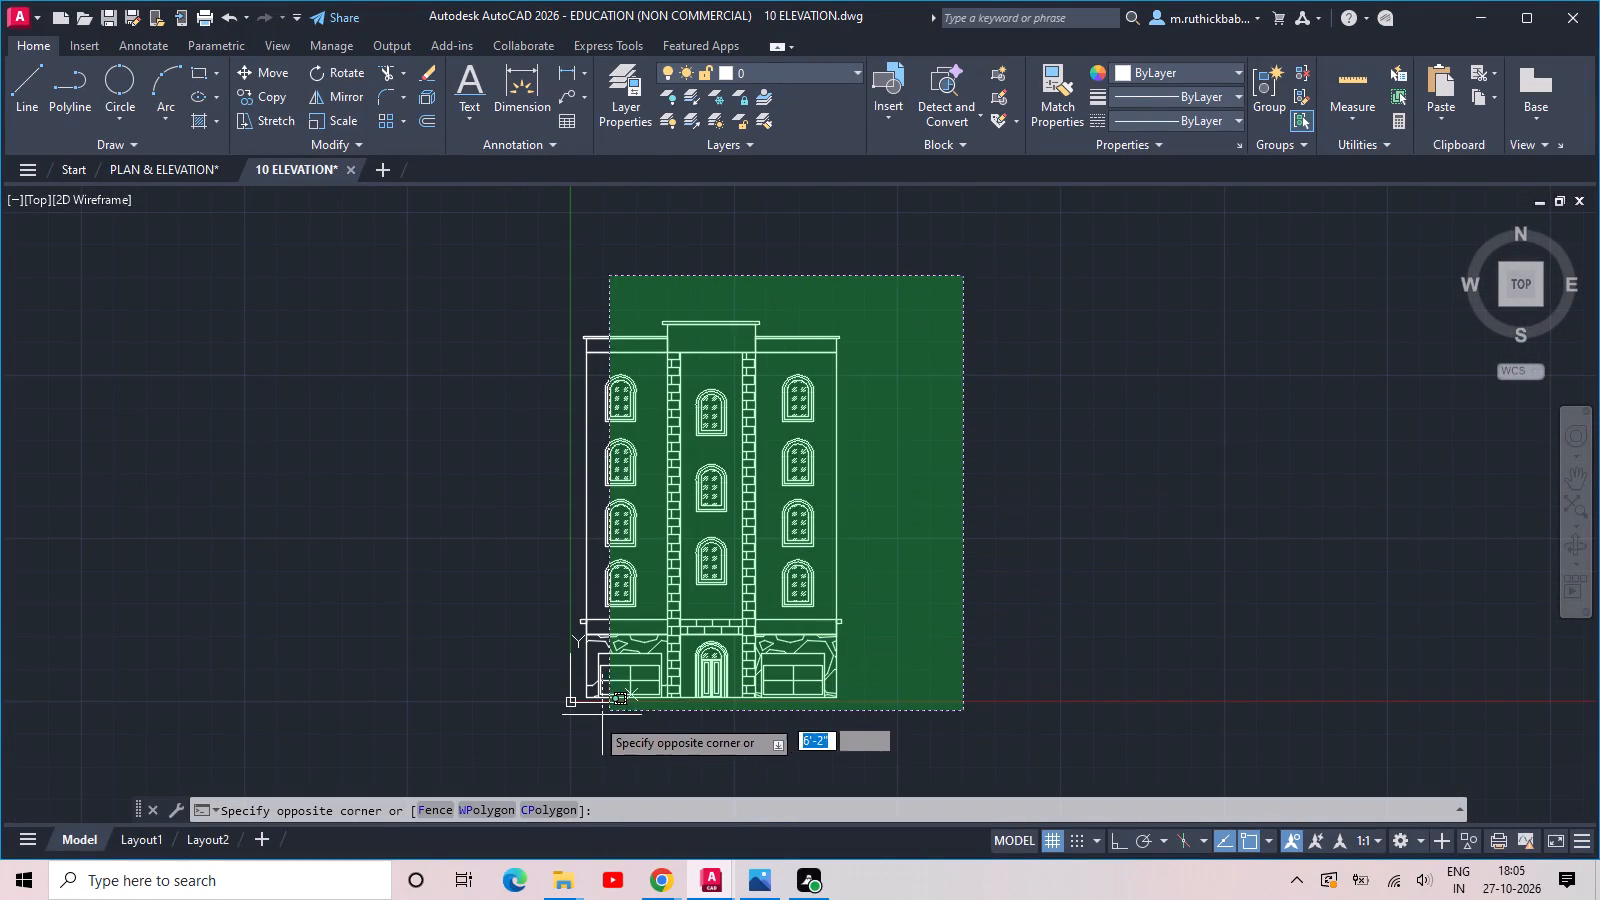
{"action": "left_click", "coordinate": [539, 729]}
{"action": "type", "text": "CO"}
{"action": "key", "text": "space"}
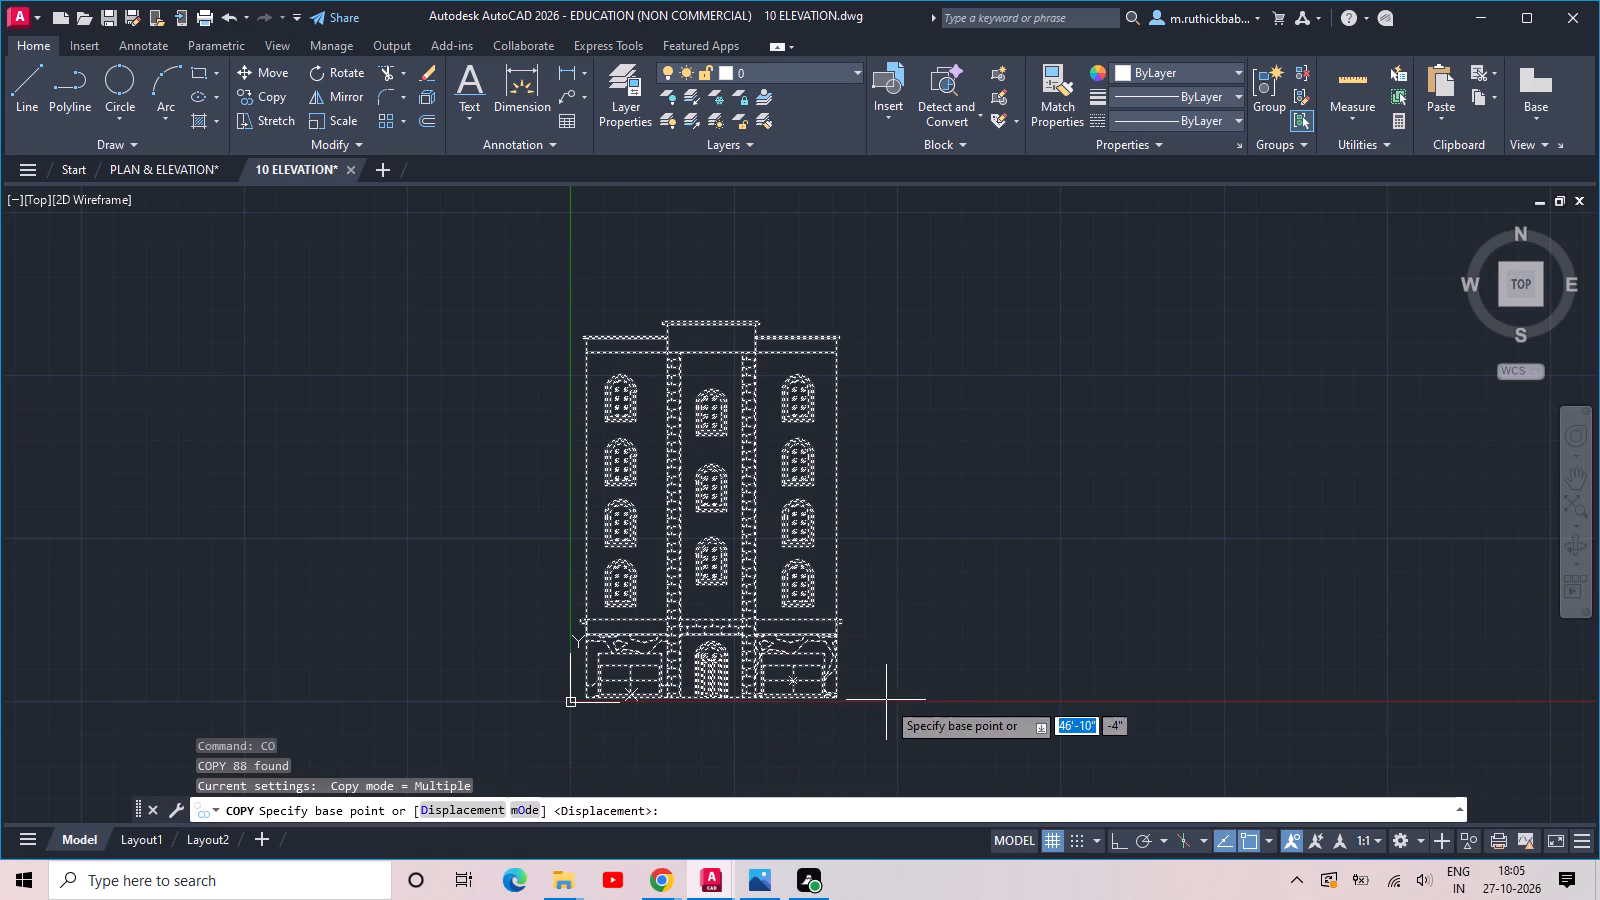
{"action": "left_click", "coordinate": [841, 698]}
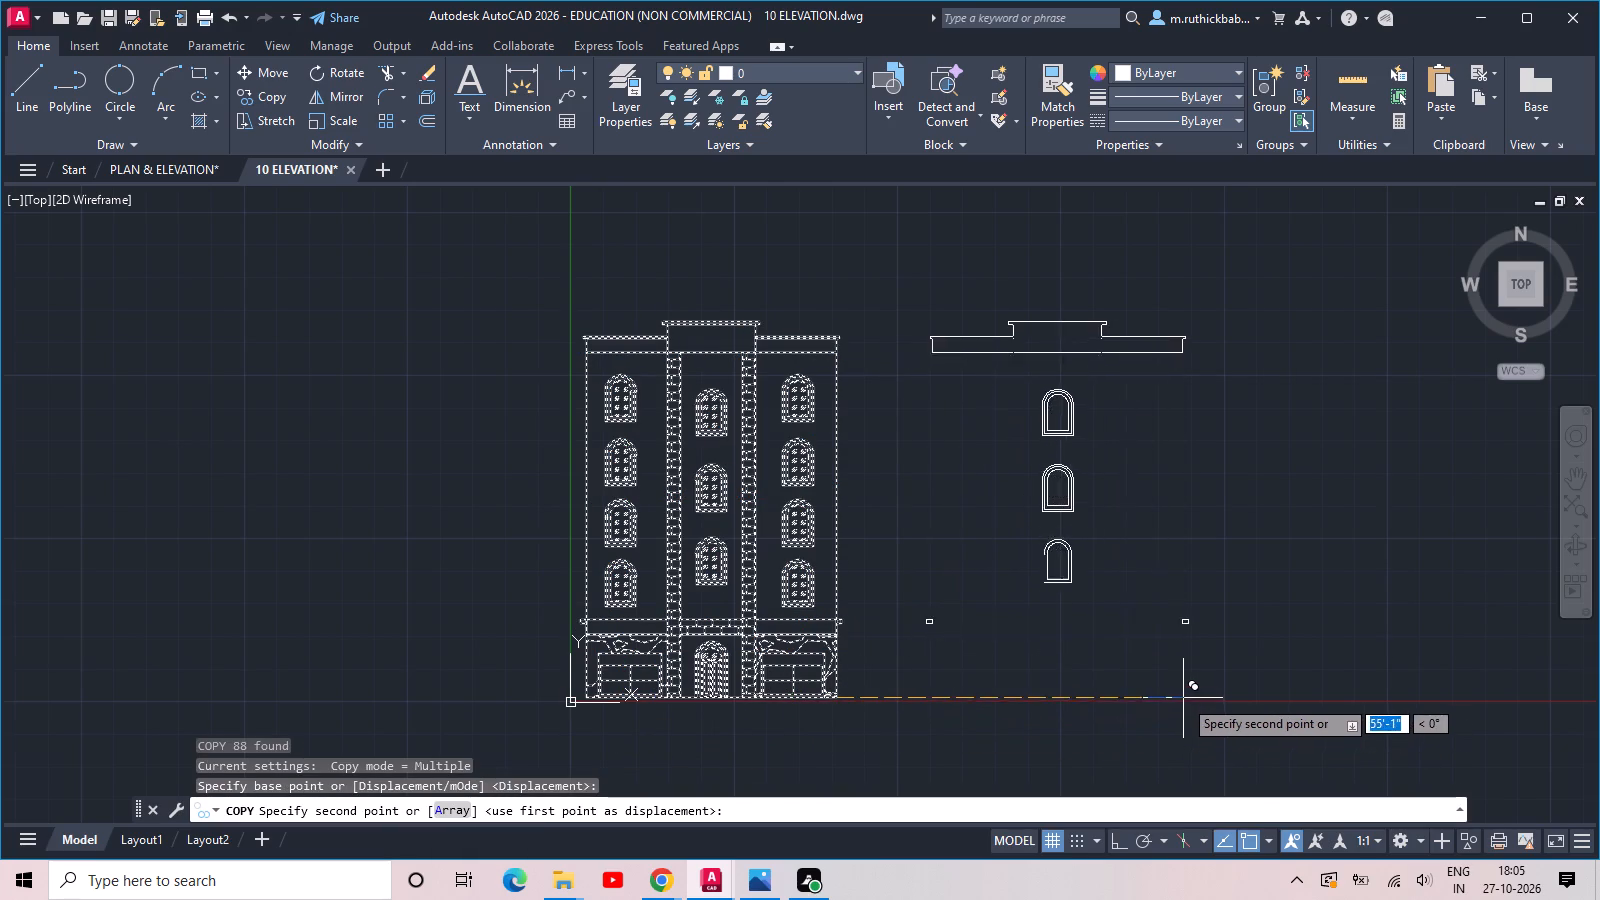
{"action": "left_click", "coordinate": [1185, 697]}
{"action": "key", "text": "Escape"}
{"action": "key", "text": "Escape"}
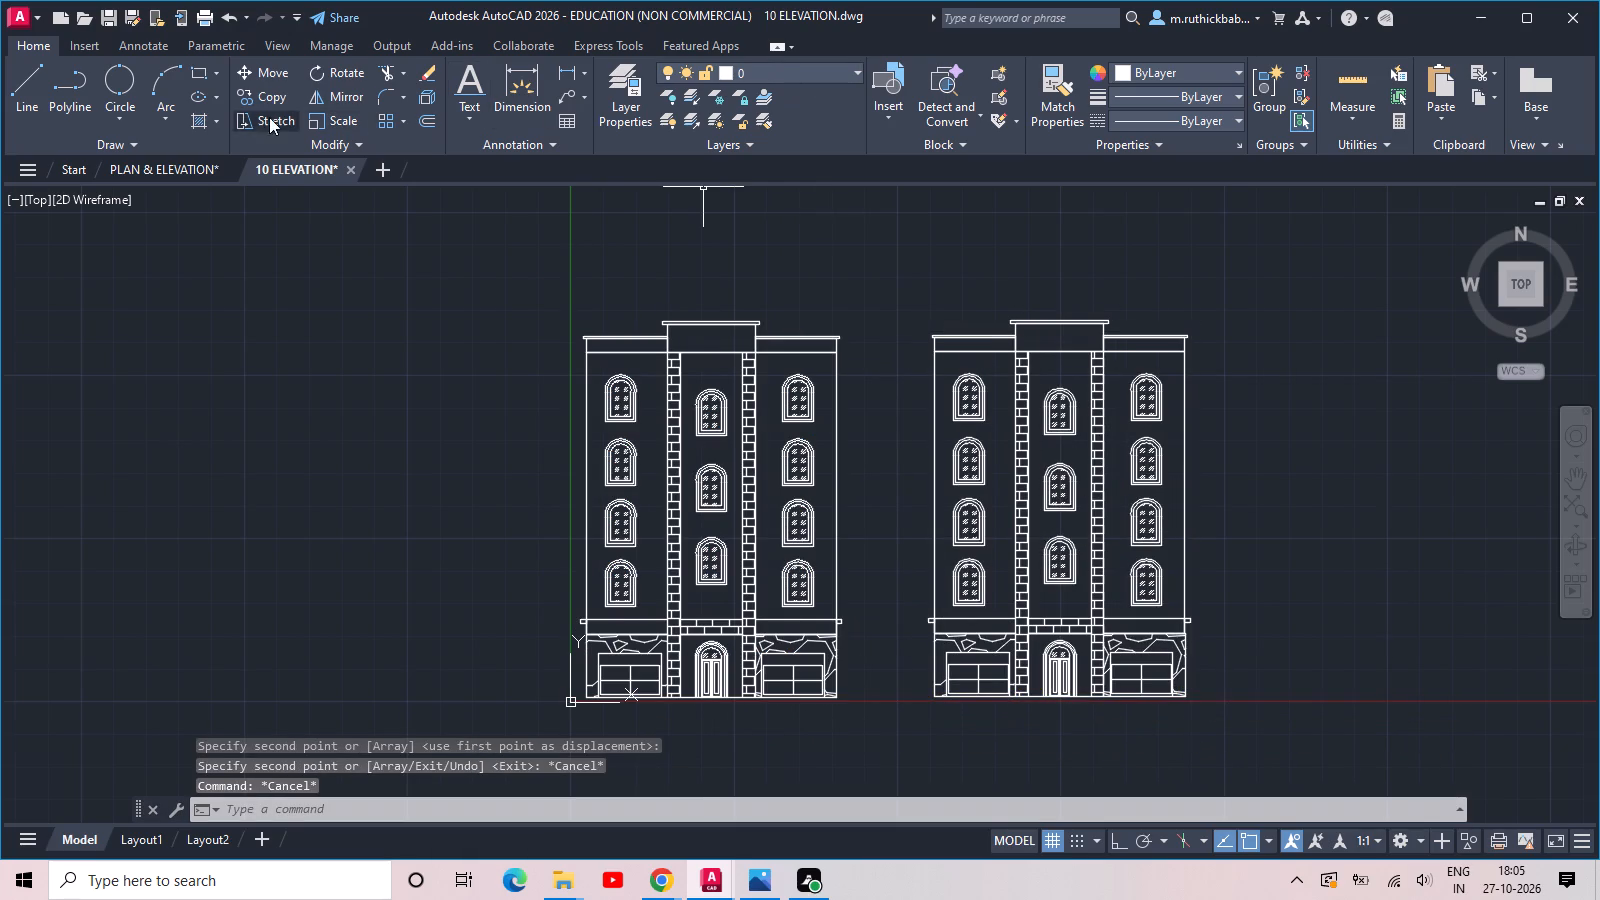
Set the hatch background colour to 244,238,81 and the hatch colour to 241,235,31.
{"action": "left_click", "coordinate": [201, 117]}
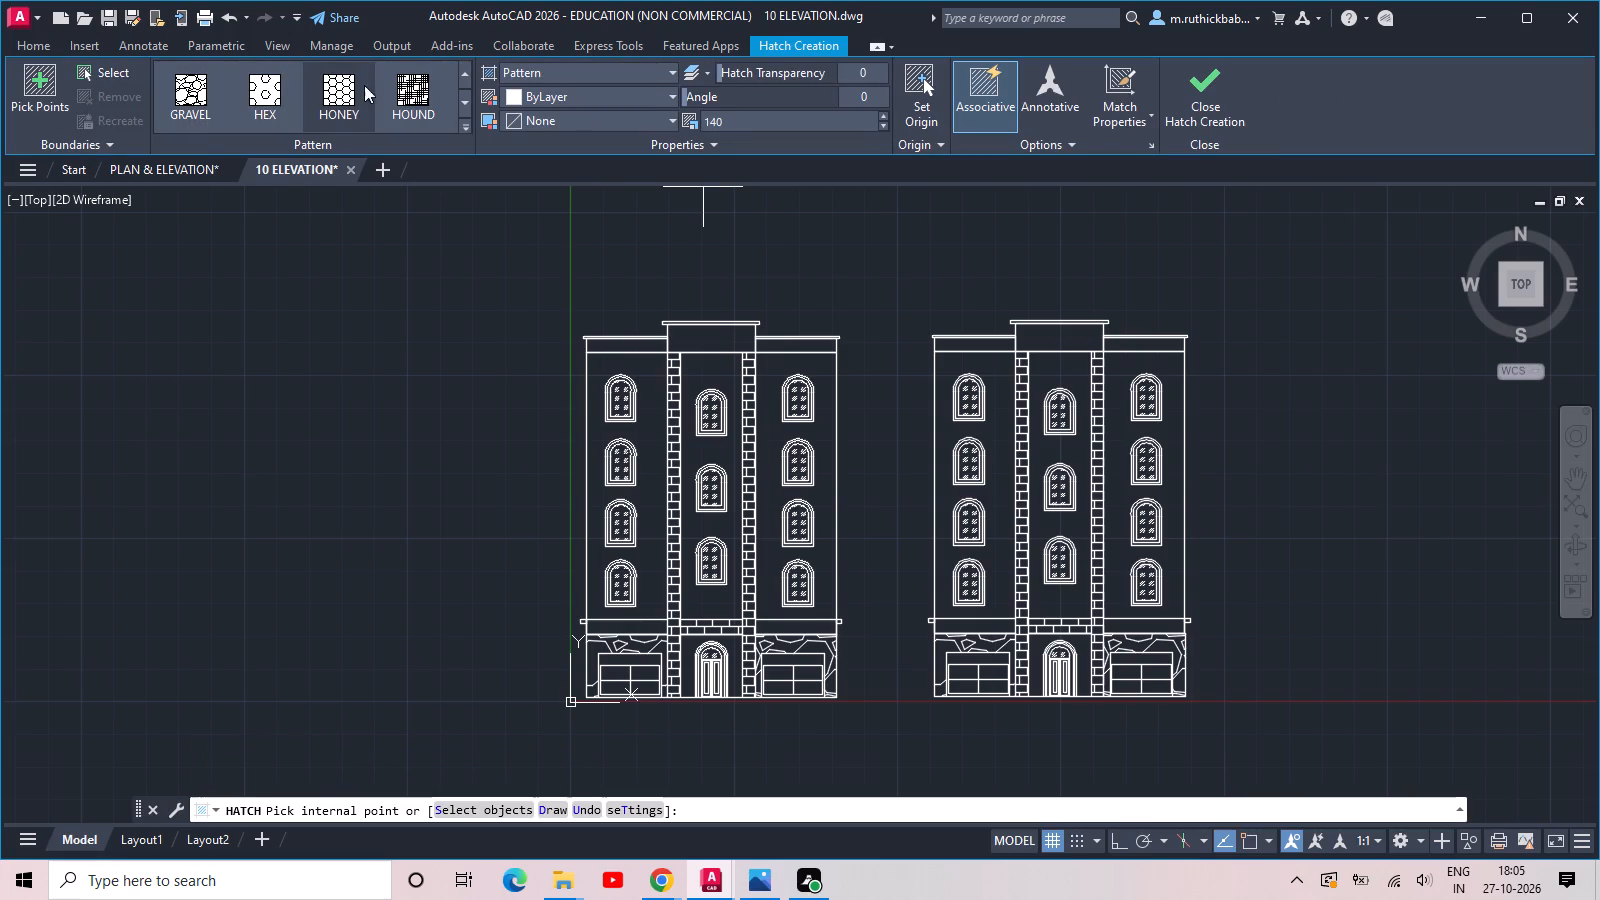
{"action": "left_click", "coordinate": [524, 118]}
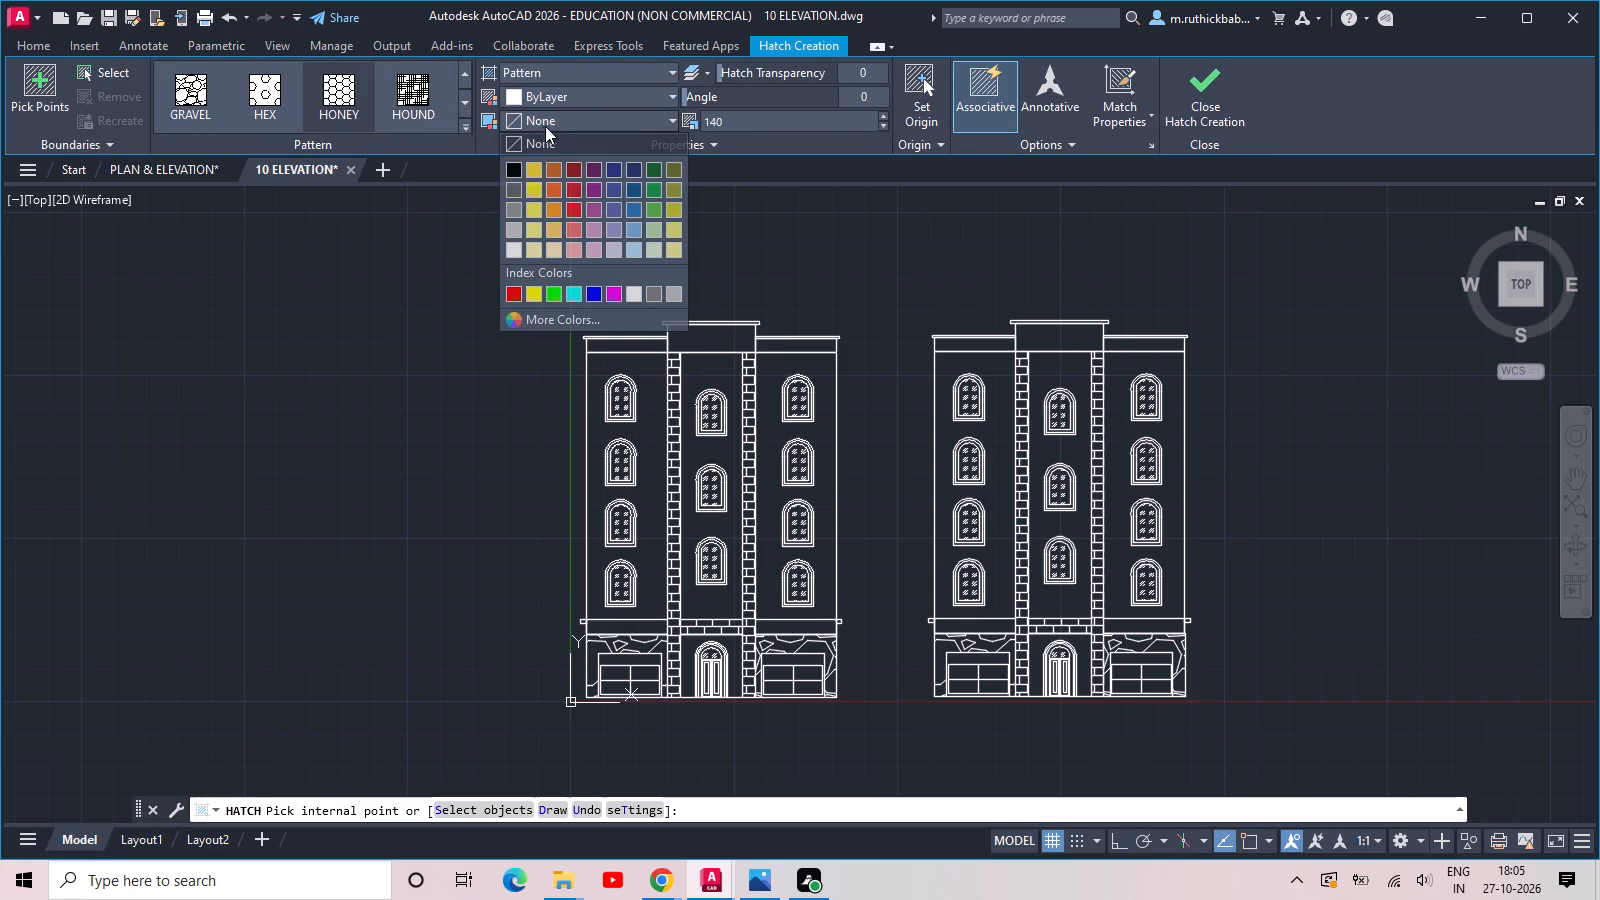
{"action": "left_click", "coordinate": [524, 140]}
{"action": "left_click", "coordinate": [538, 118]}
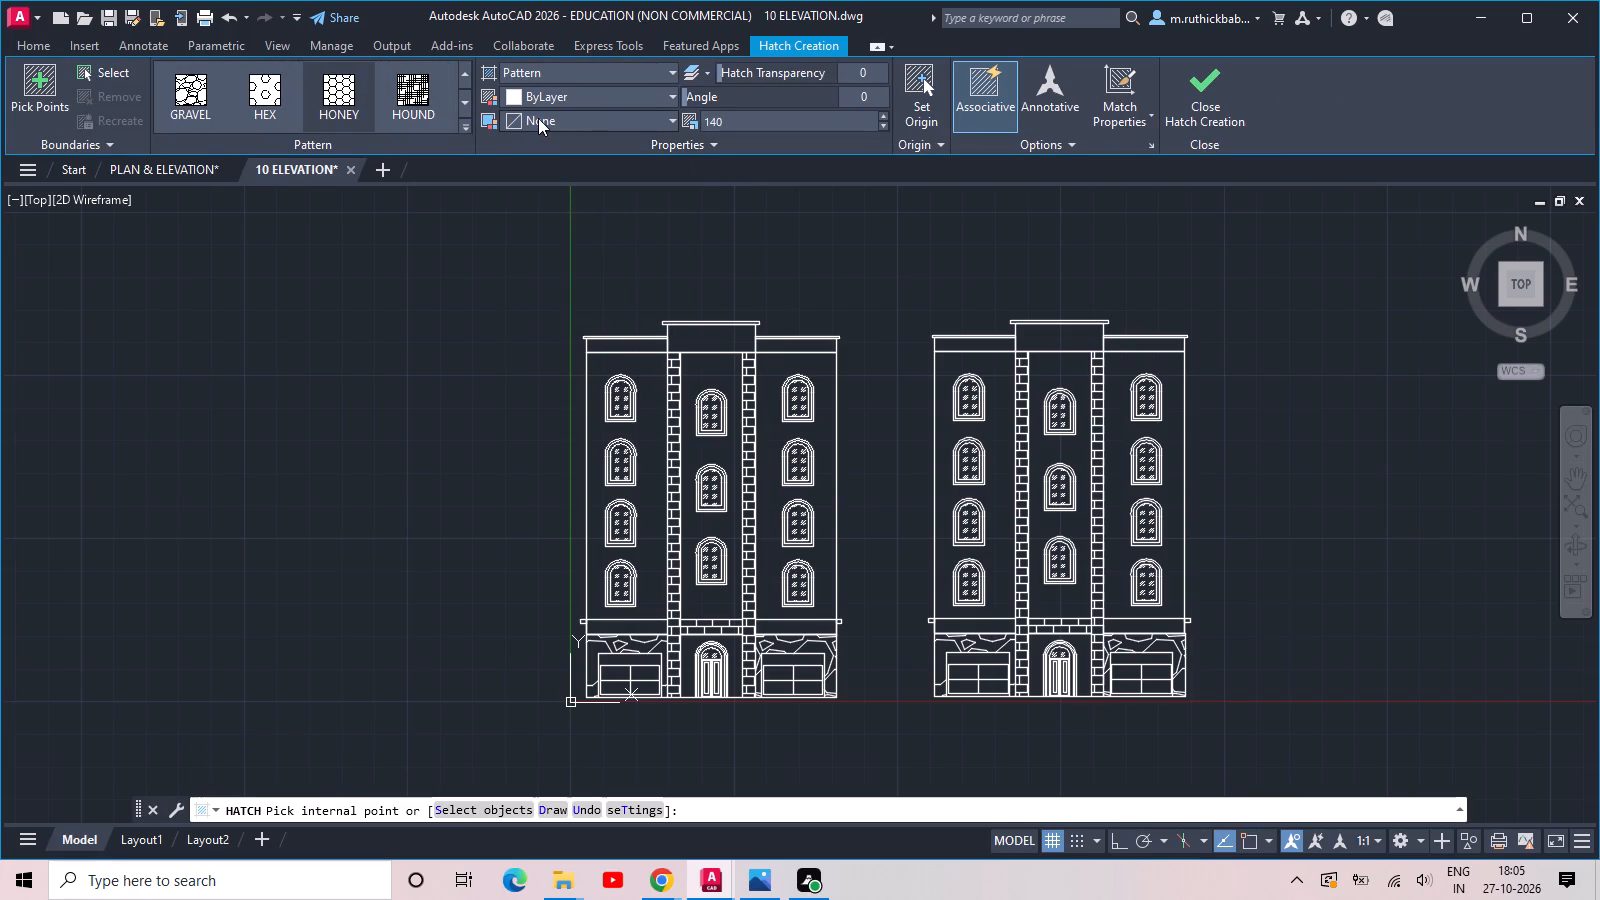
{"action": "left_click", "coordinate": [535, 206]}
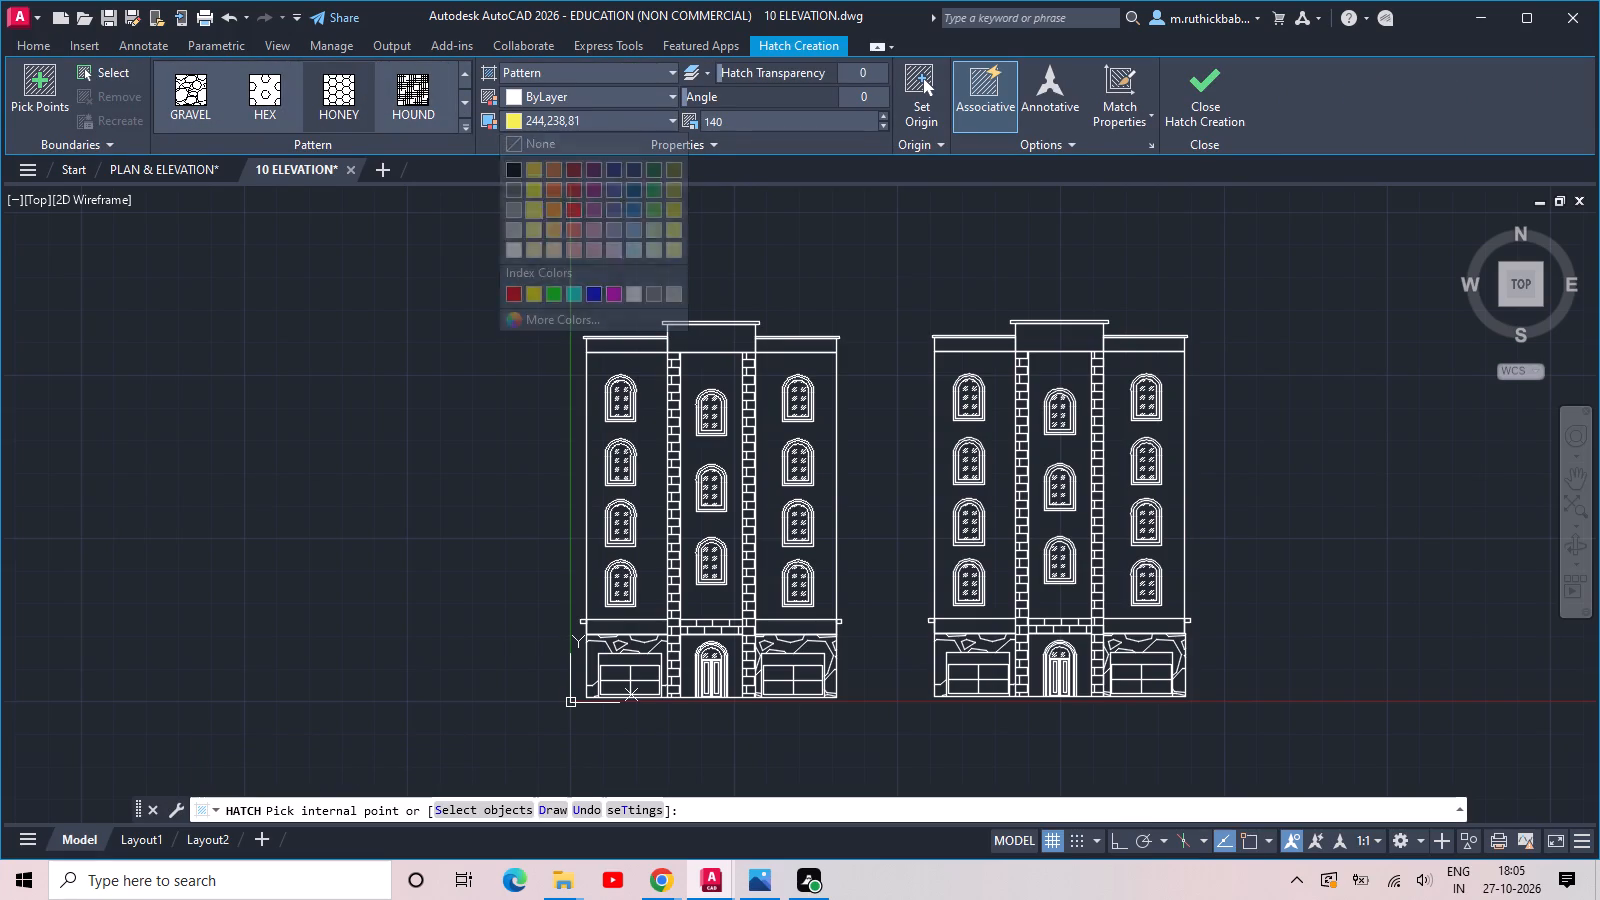
{"action": "left_click", "coordinate": [543, 98]}
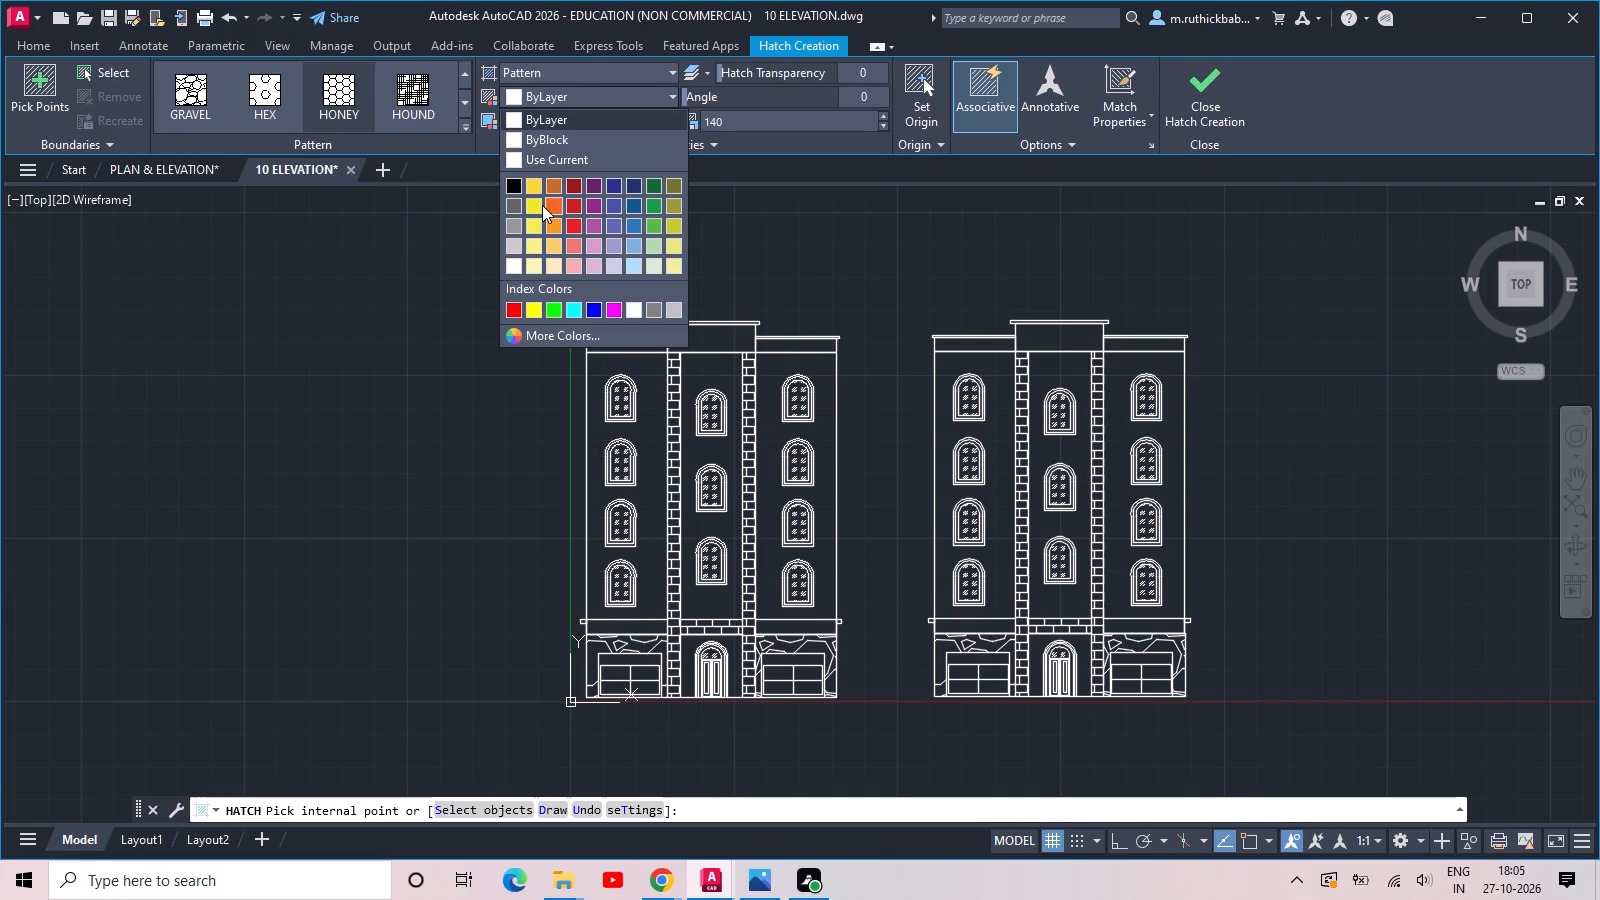
{"action": "left_click", "coordinate": [536, 205]}
Fill the copied elevation's central bay upper wall with the GR_INVCYL gradient in colours 237,31,36 and 153,27,30.
{"action": "scroll", "coordinate": [355, 98], "scroll_direction": "down", "scroll_amount": 2}
{"action": "scroll", "coordinate": [357, 95], "scroll_direction": "up", "scroll_amount": 2}
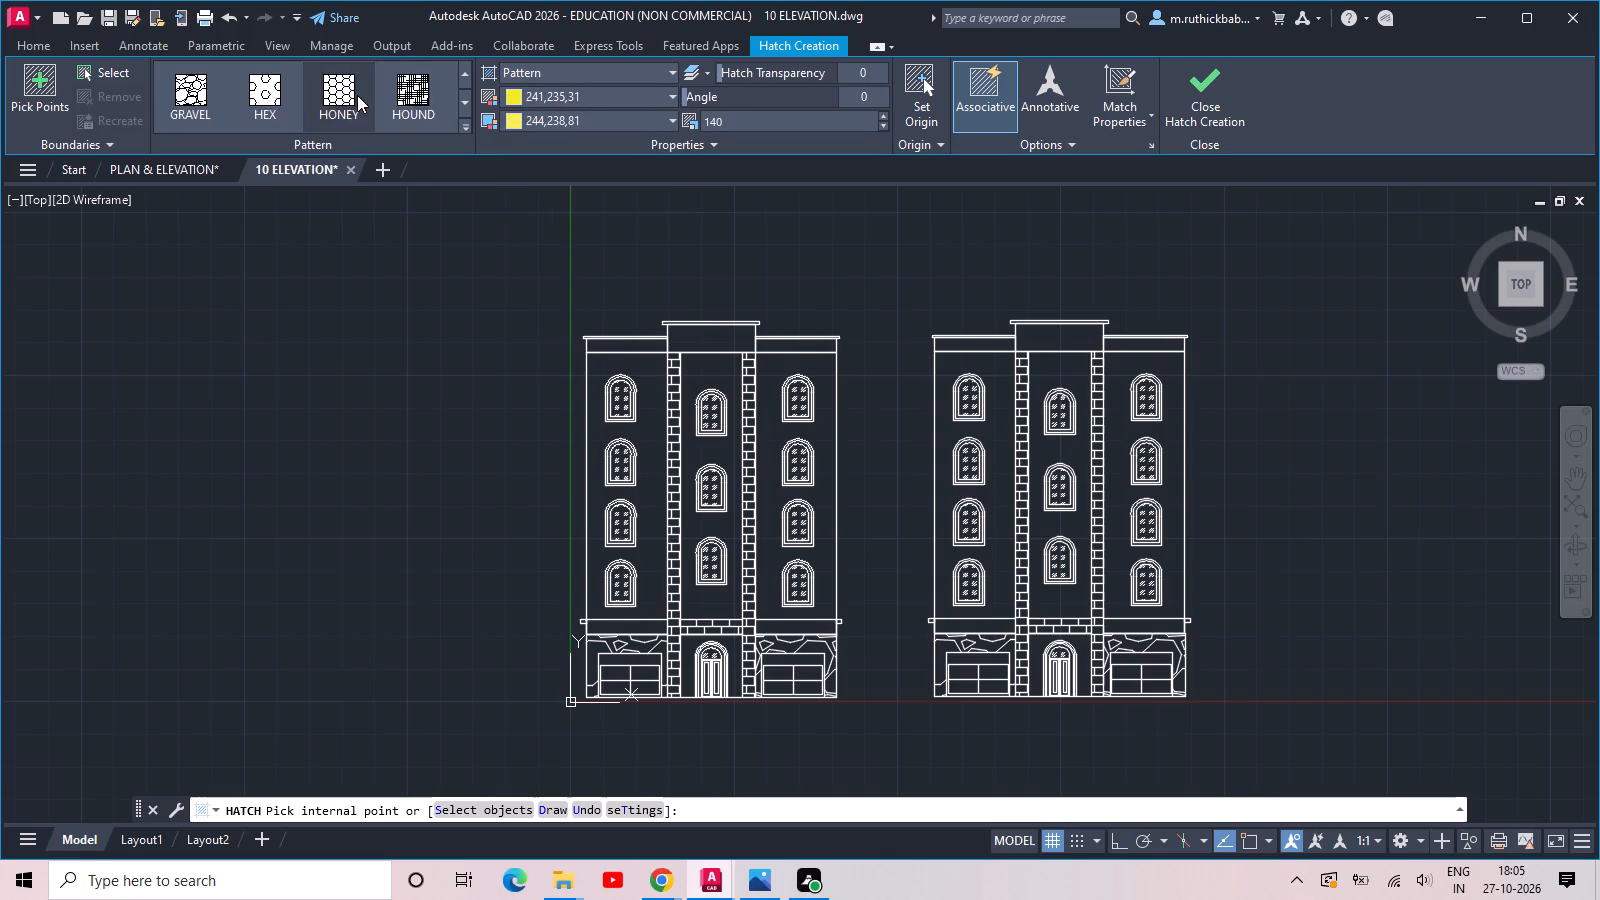
{"action": "scroll", "coordinate": [357, 95], "scroll_direction": "up", "scroll_amount": 3}
{"action": "left_click", "coordinate": [420, 85]}
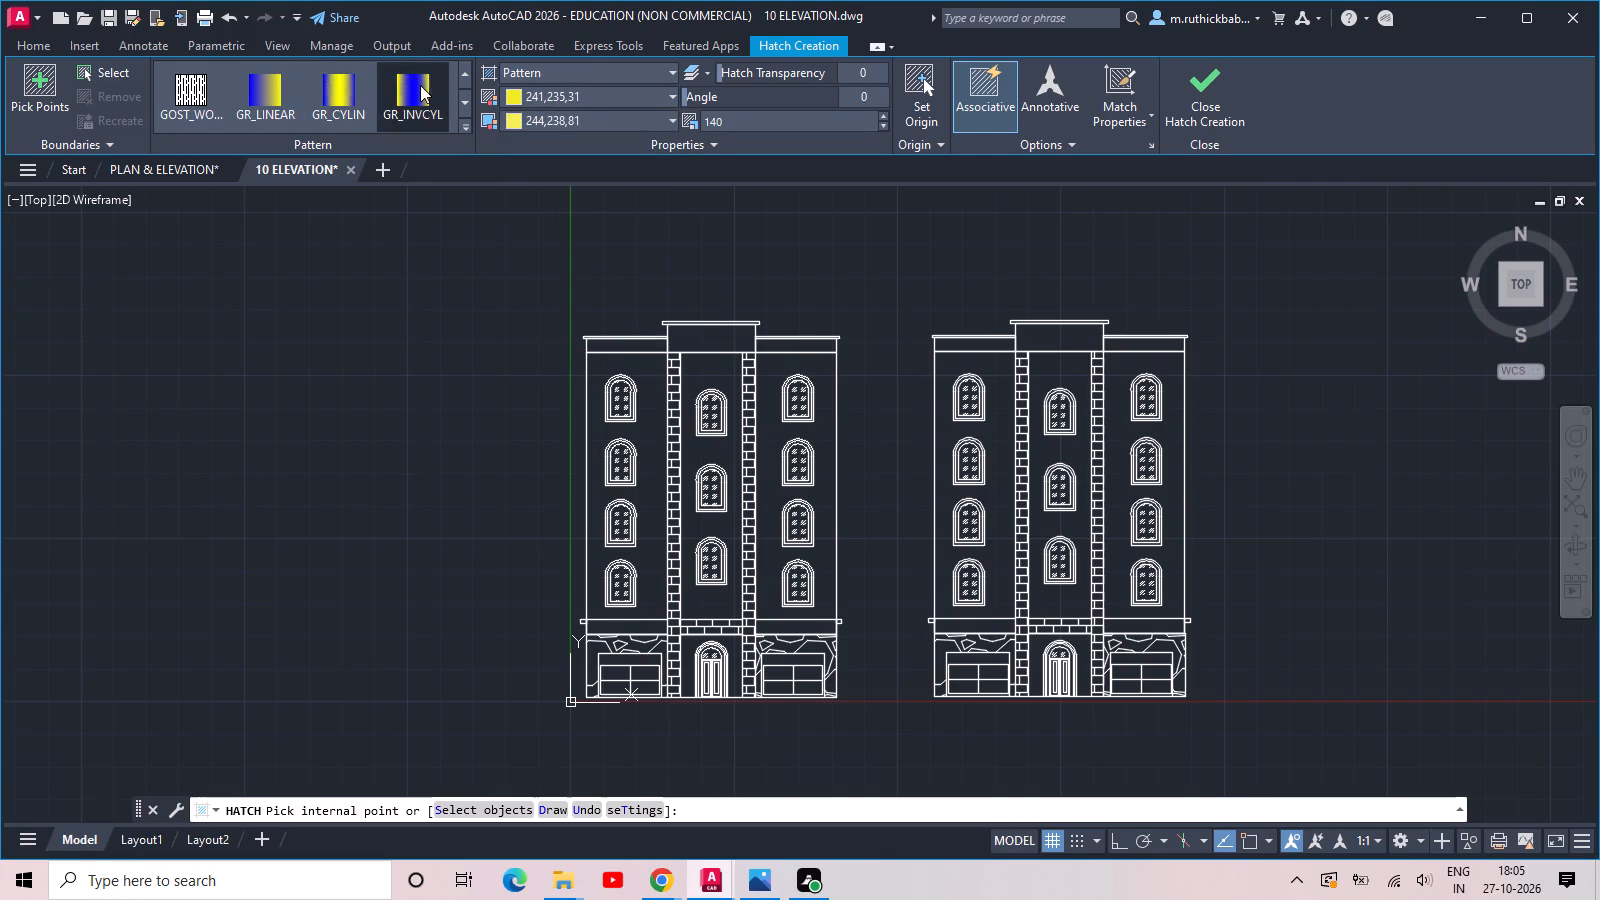
{"action": "left_click", "coordinate": [1064, 376]}
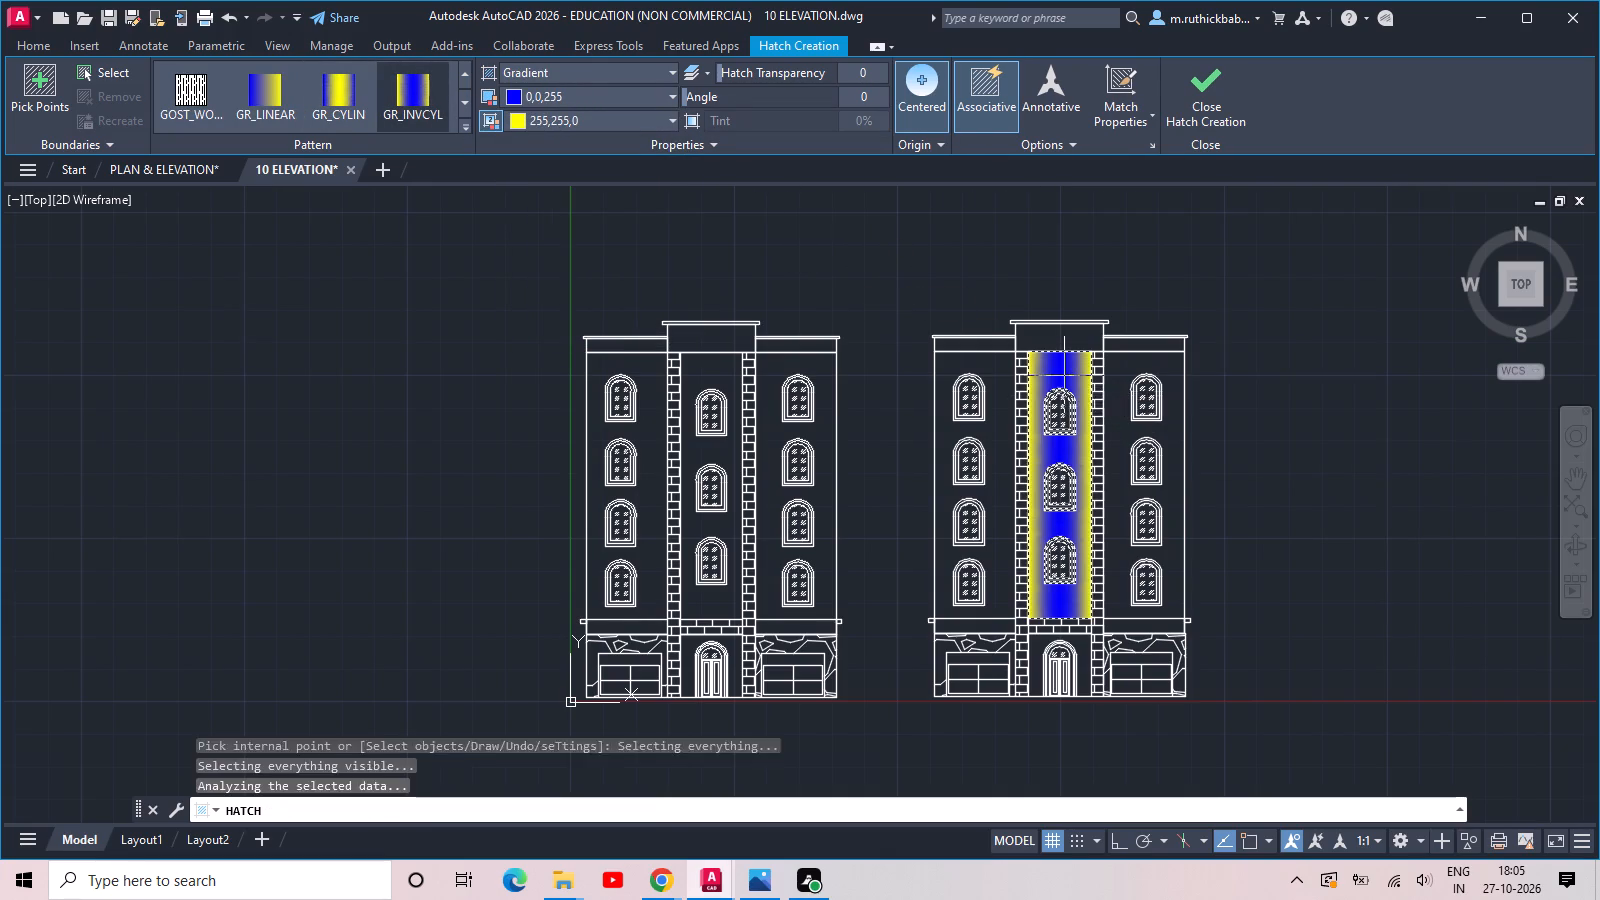
{"action": "left_click", "coordinate": [557, 93]}
{"action": "left_click", "coordinate": [572, 169]}
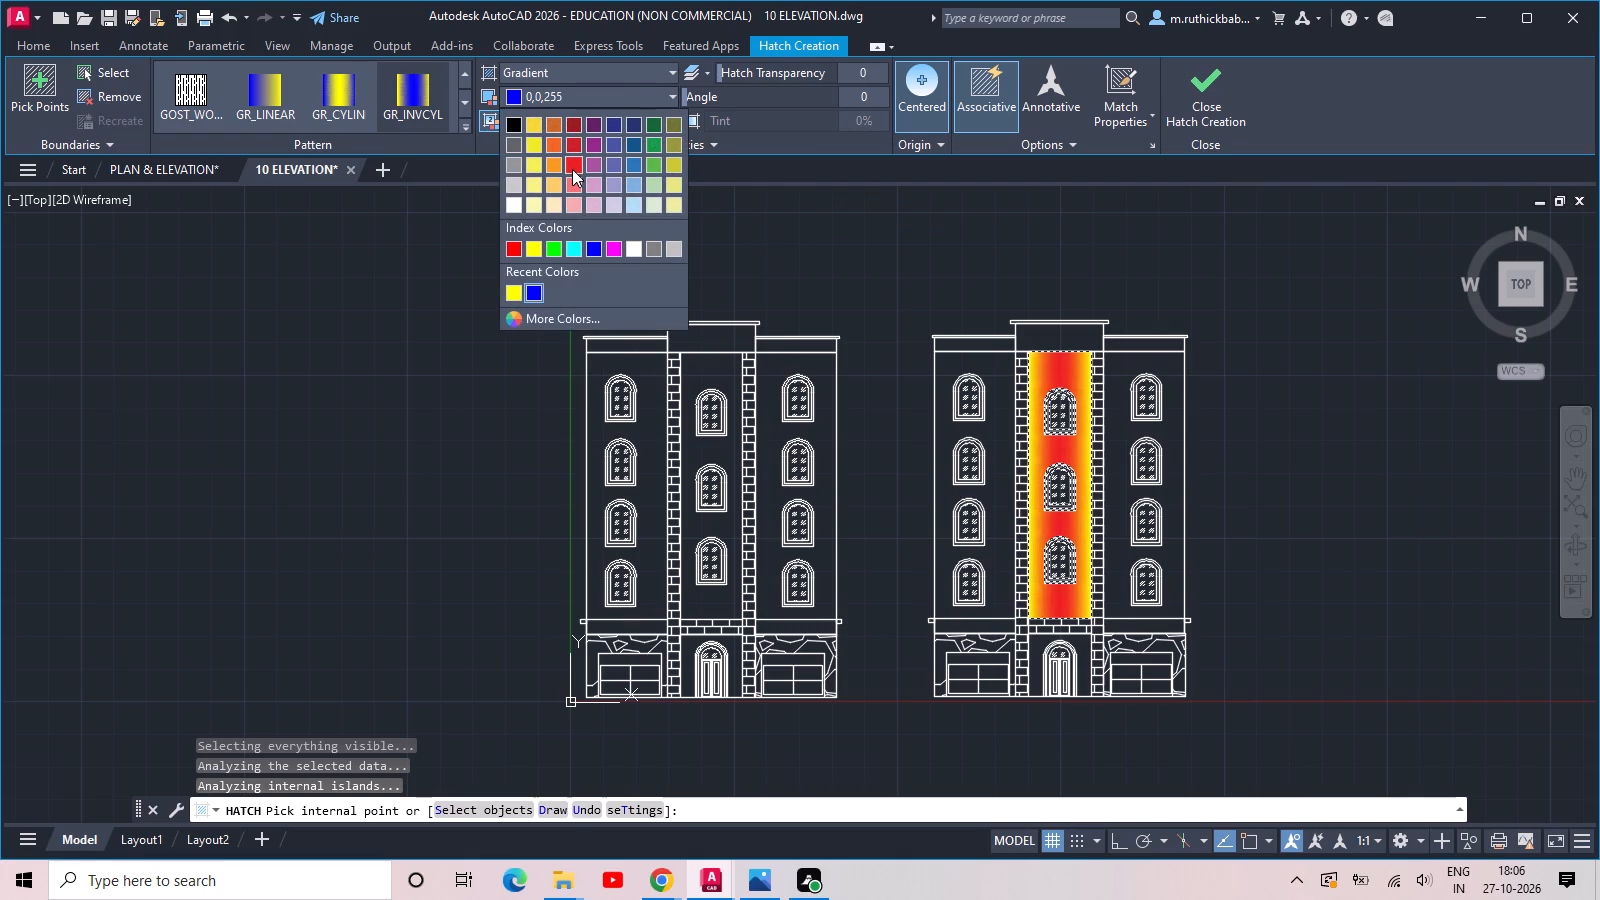
{"action": "left_click", "coordinate": [572, 114]}
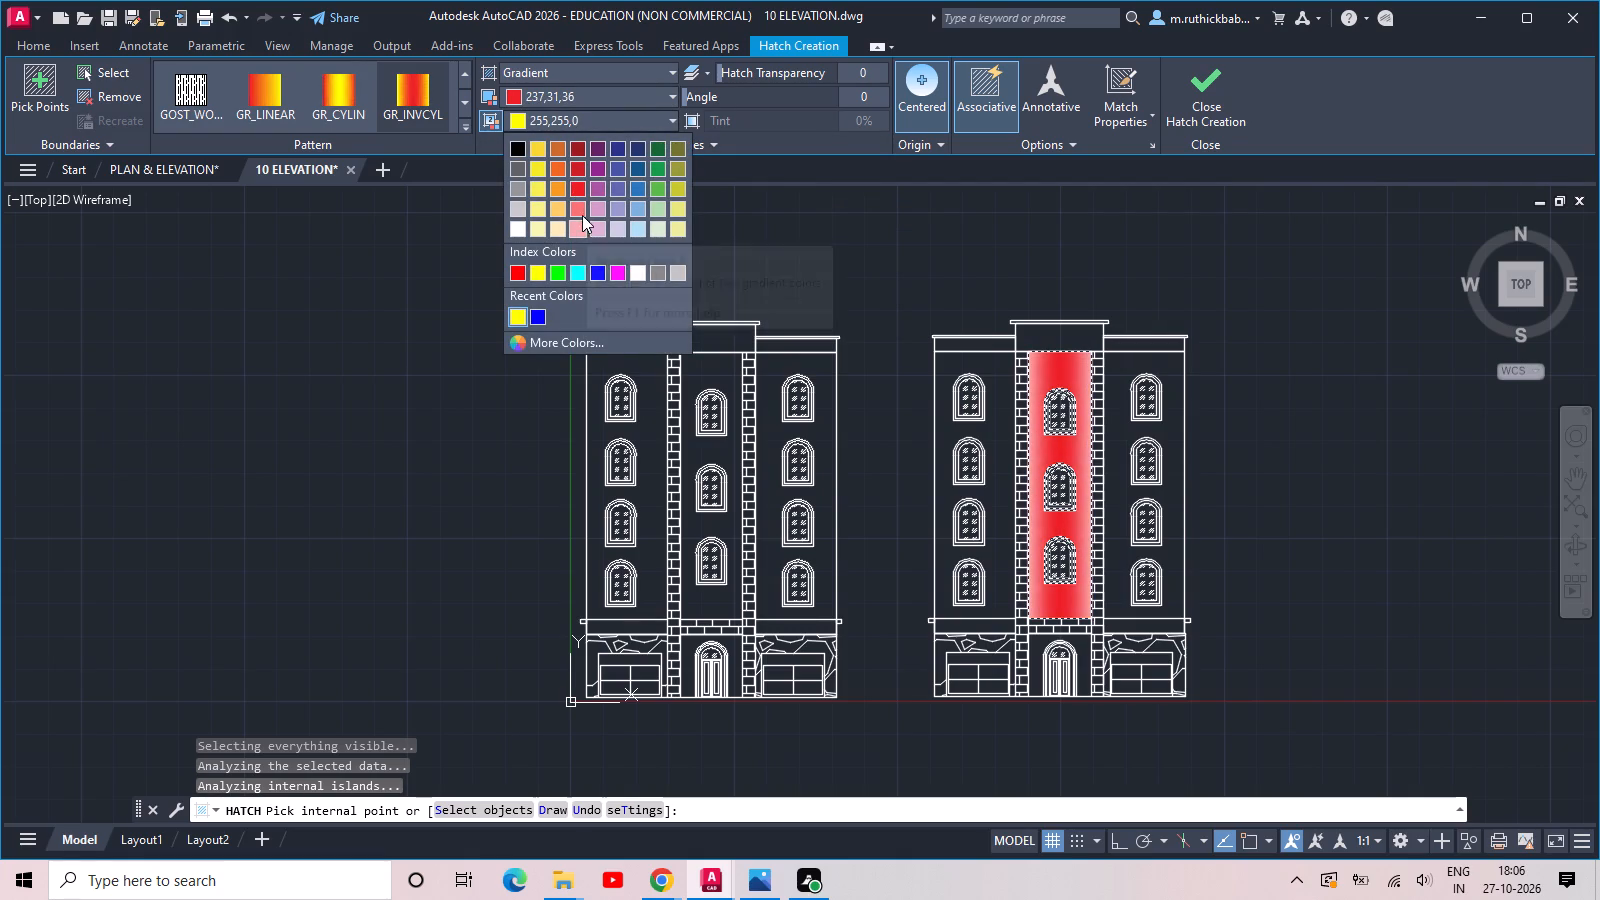
{"action": "left_click", "coordinate": [574, 139]}
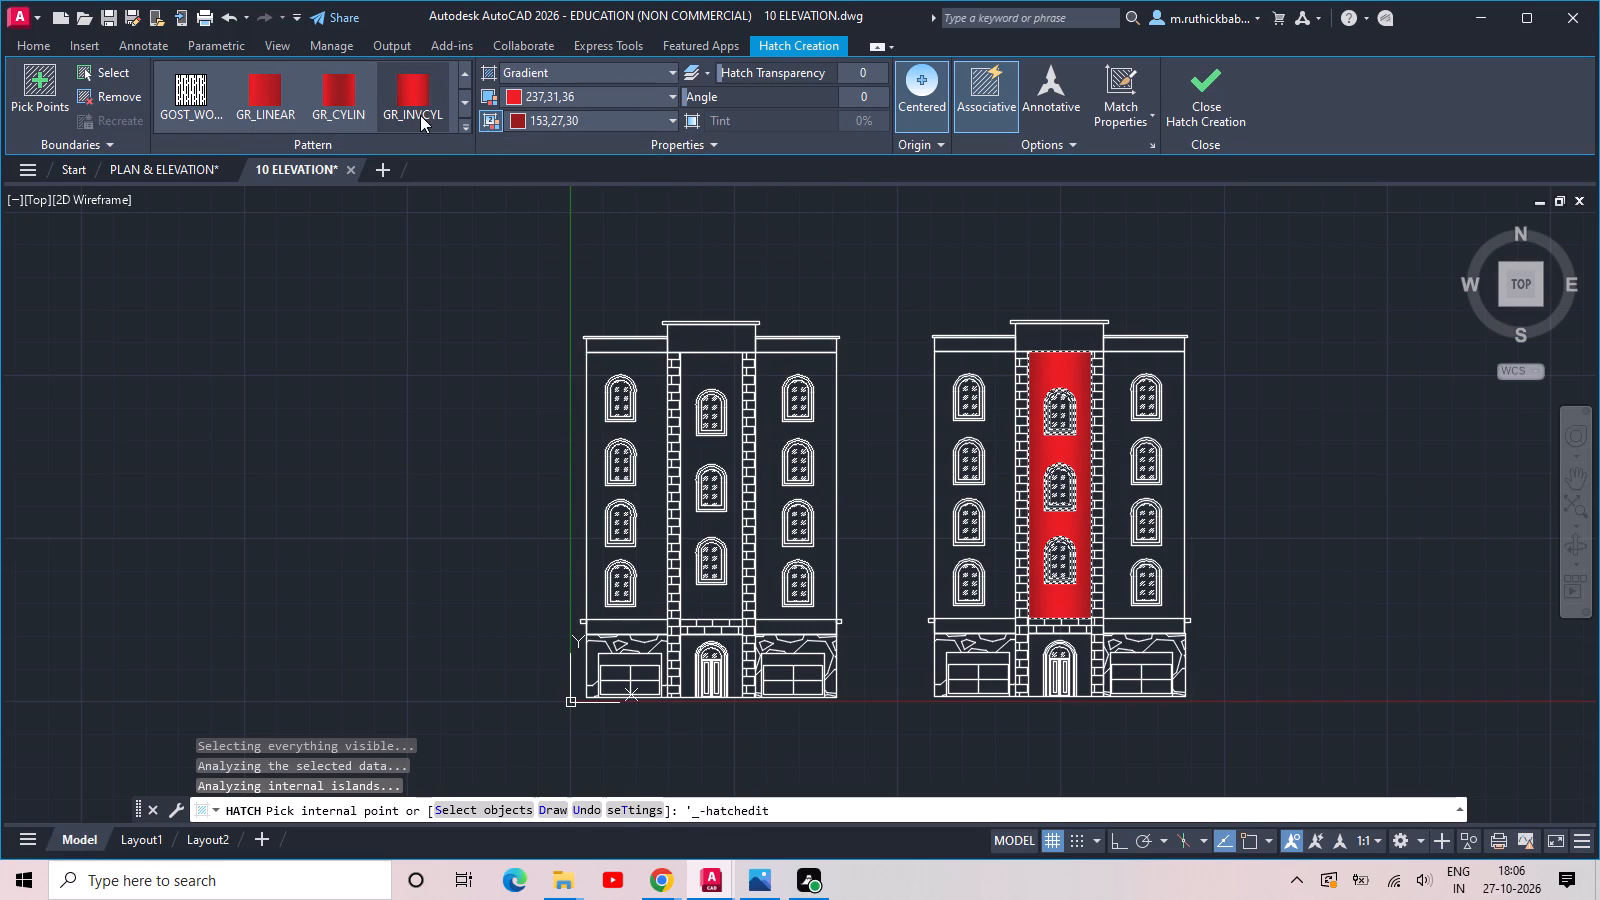
{"action": "double_click", "coordinate": [1202, 89]}
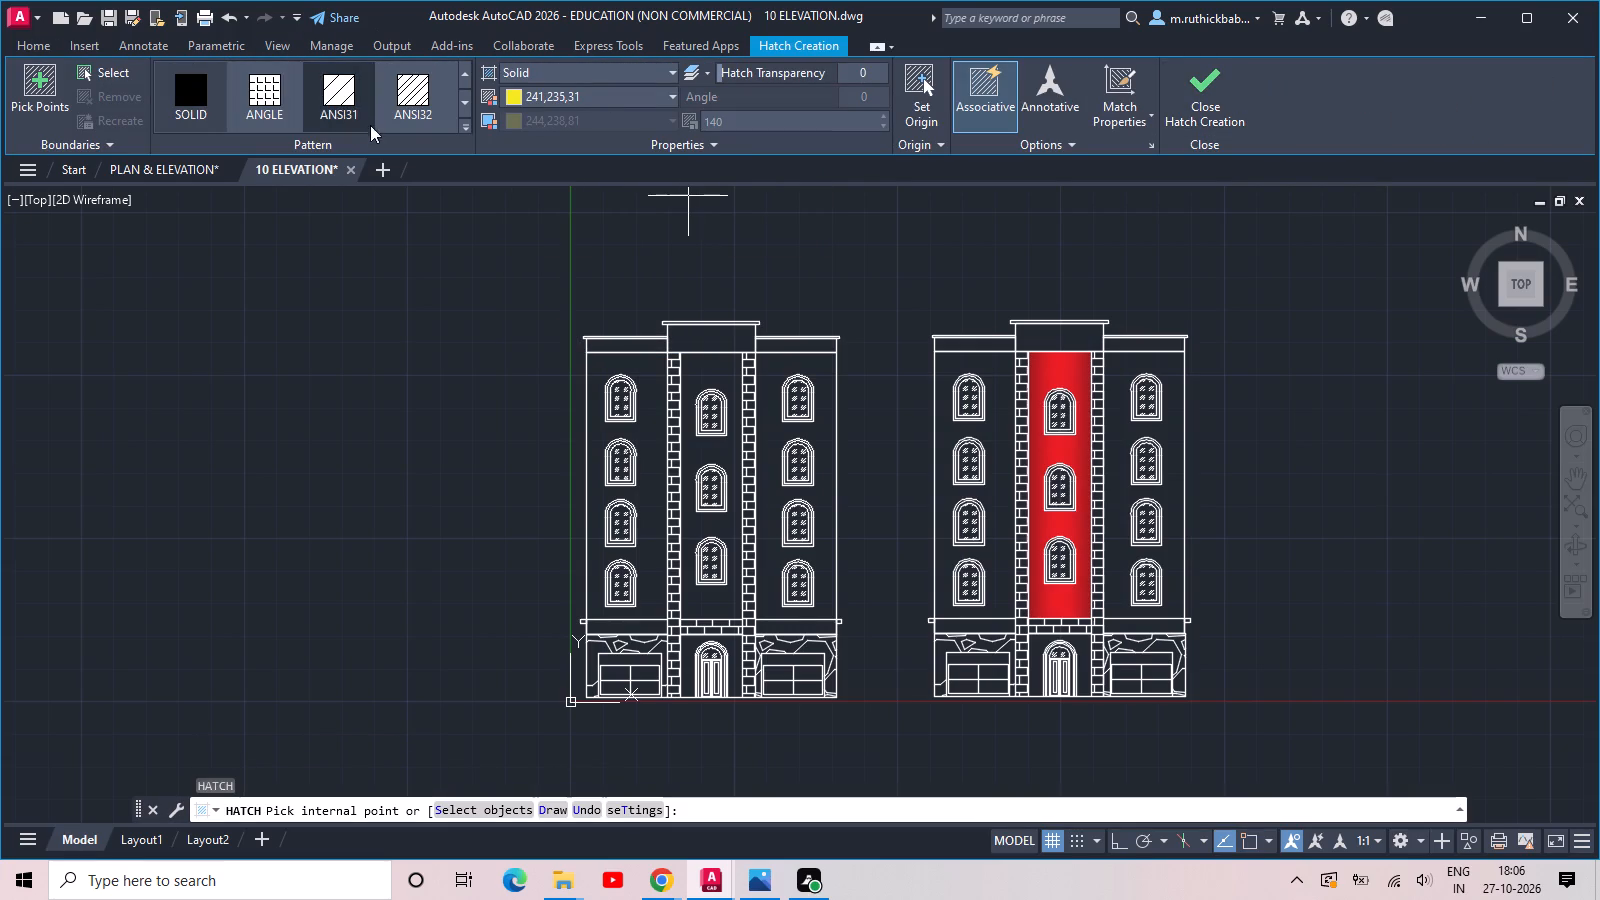
Fill the upper wall of the copied elevation's left side bay with the GR_CURVED gradient.
{"action": "scroll", "coordinate": [396, 92], "scroll_direction": "down", "scroll_amount": 2}
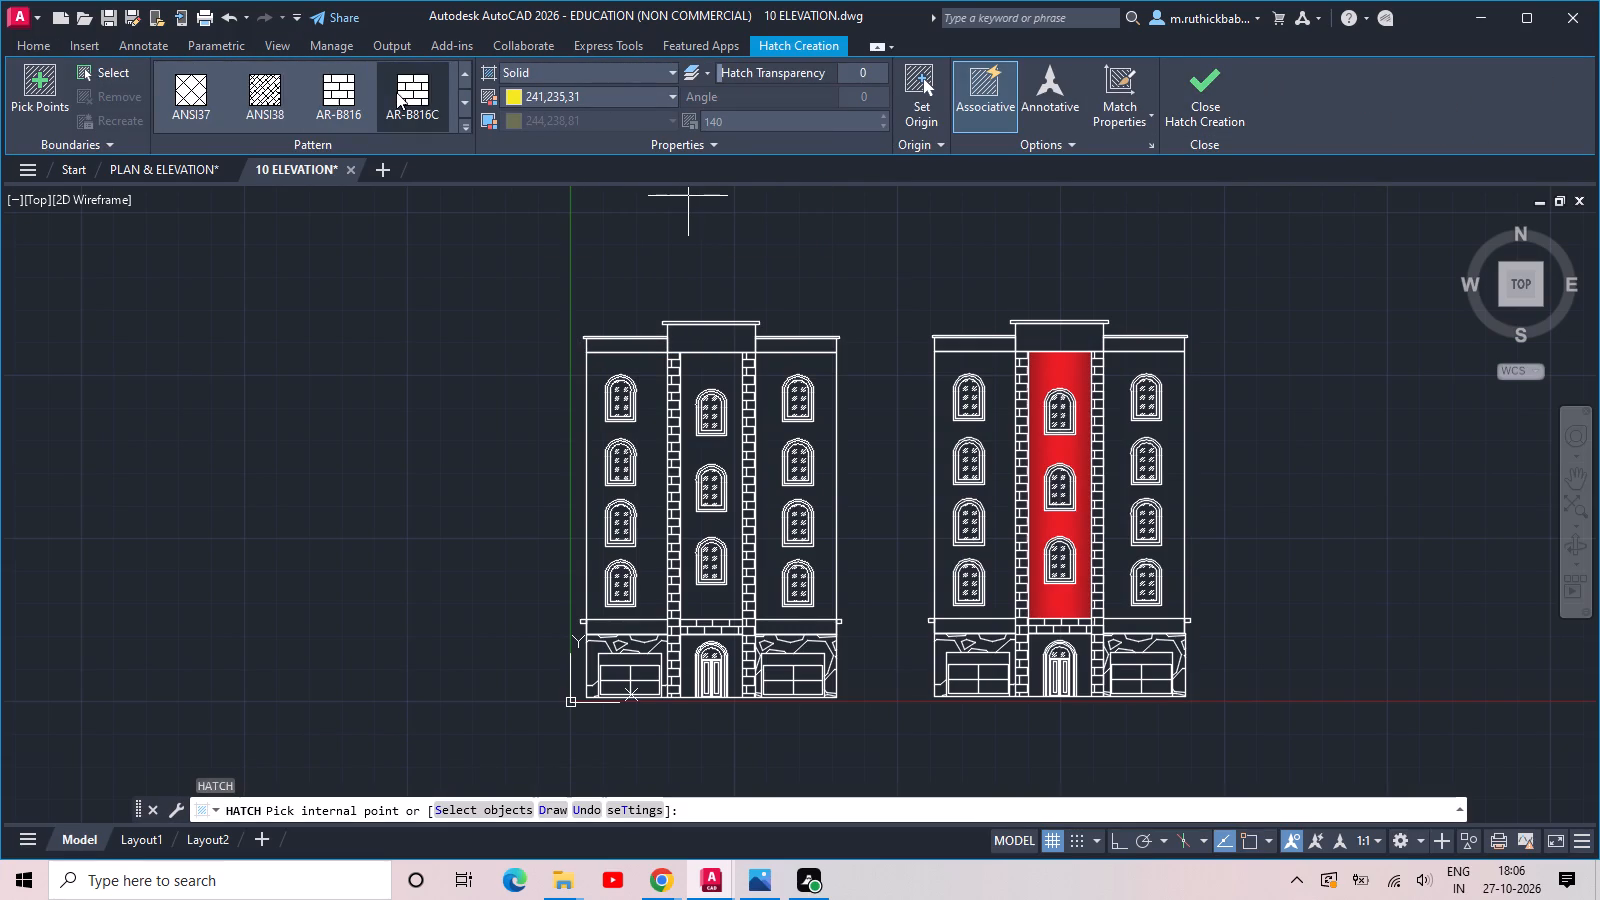
{"action": "scroll", "coordinate": [392, 92], "scroll_direction": "down", "scroll_amount": 1}
{"action": "scroll", "coordinate": [387, 96], "scroll_direction": "up", "scroll_amount": 6}
{"action": "scroll", "coordinate": [387, 96], "scroll_direction": "down", "scroll_amount": 1}
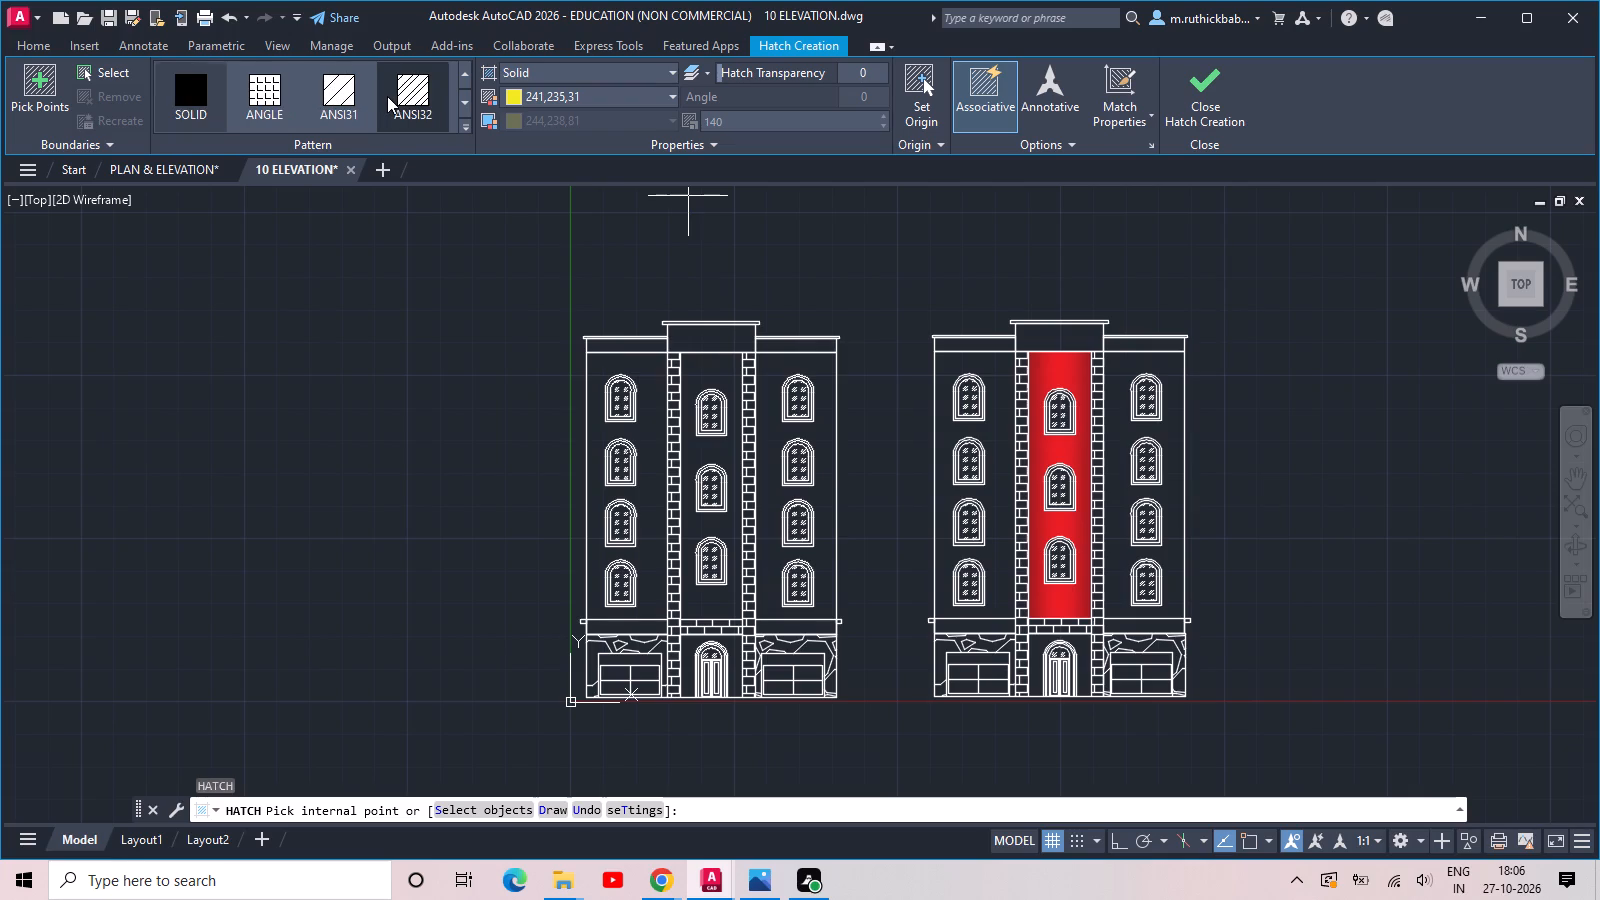
{"action": "scroll", "coordinate": [387, 96], "scroll_direction": "down", "scroll_amount": 10}
{"action": "scroll", "coordinate": [383, 96], "scroll_direction": "up", "scroll_amount": 1}
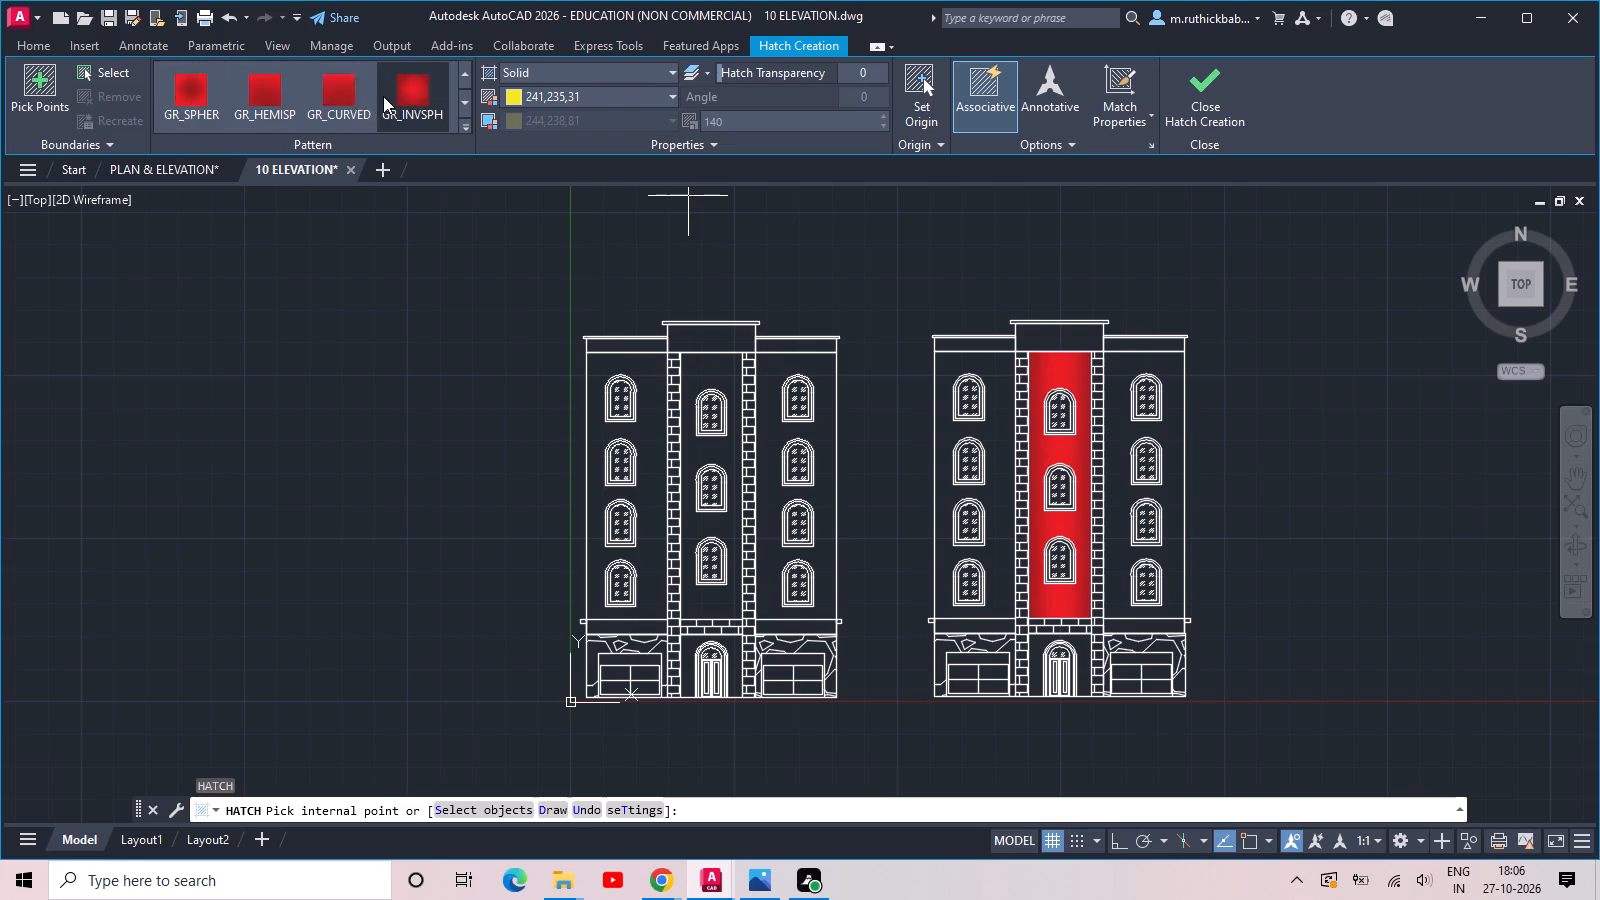
{"action": "left_click", "coordinate": [341, 97]}
{"action": "scroll", "coordinate": [995, 450], "scroll_direction": "up", "scroll_amount": 2}
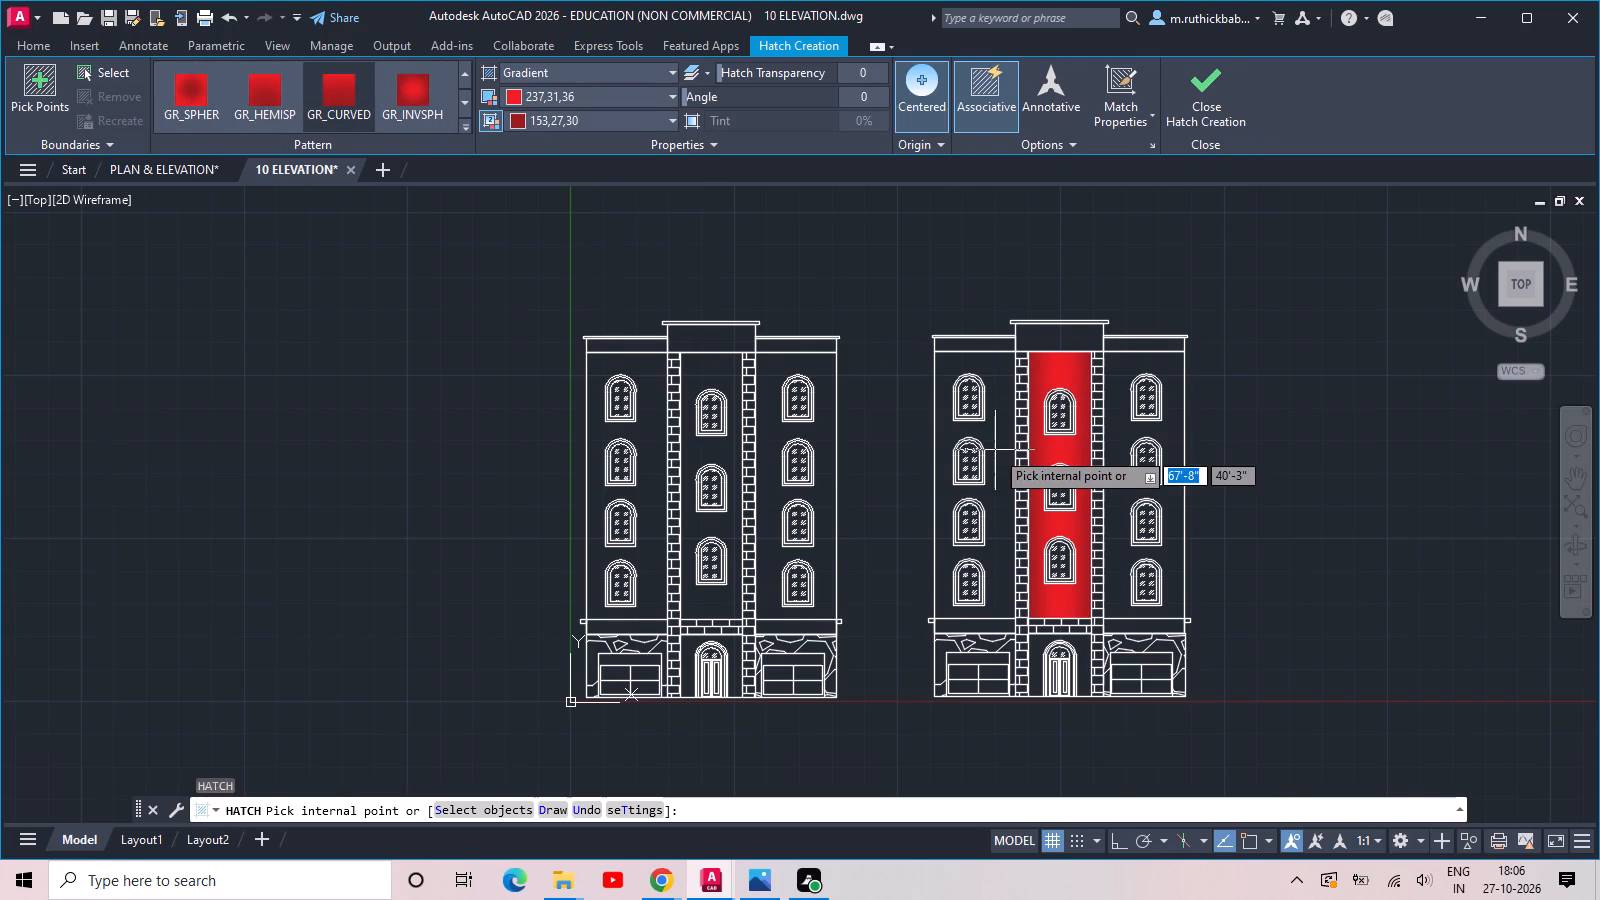
{"action": "left_click", "coordinate": [991, 433]}
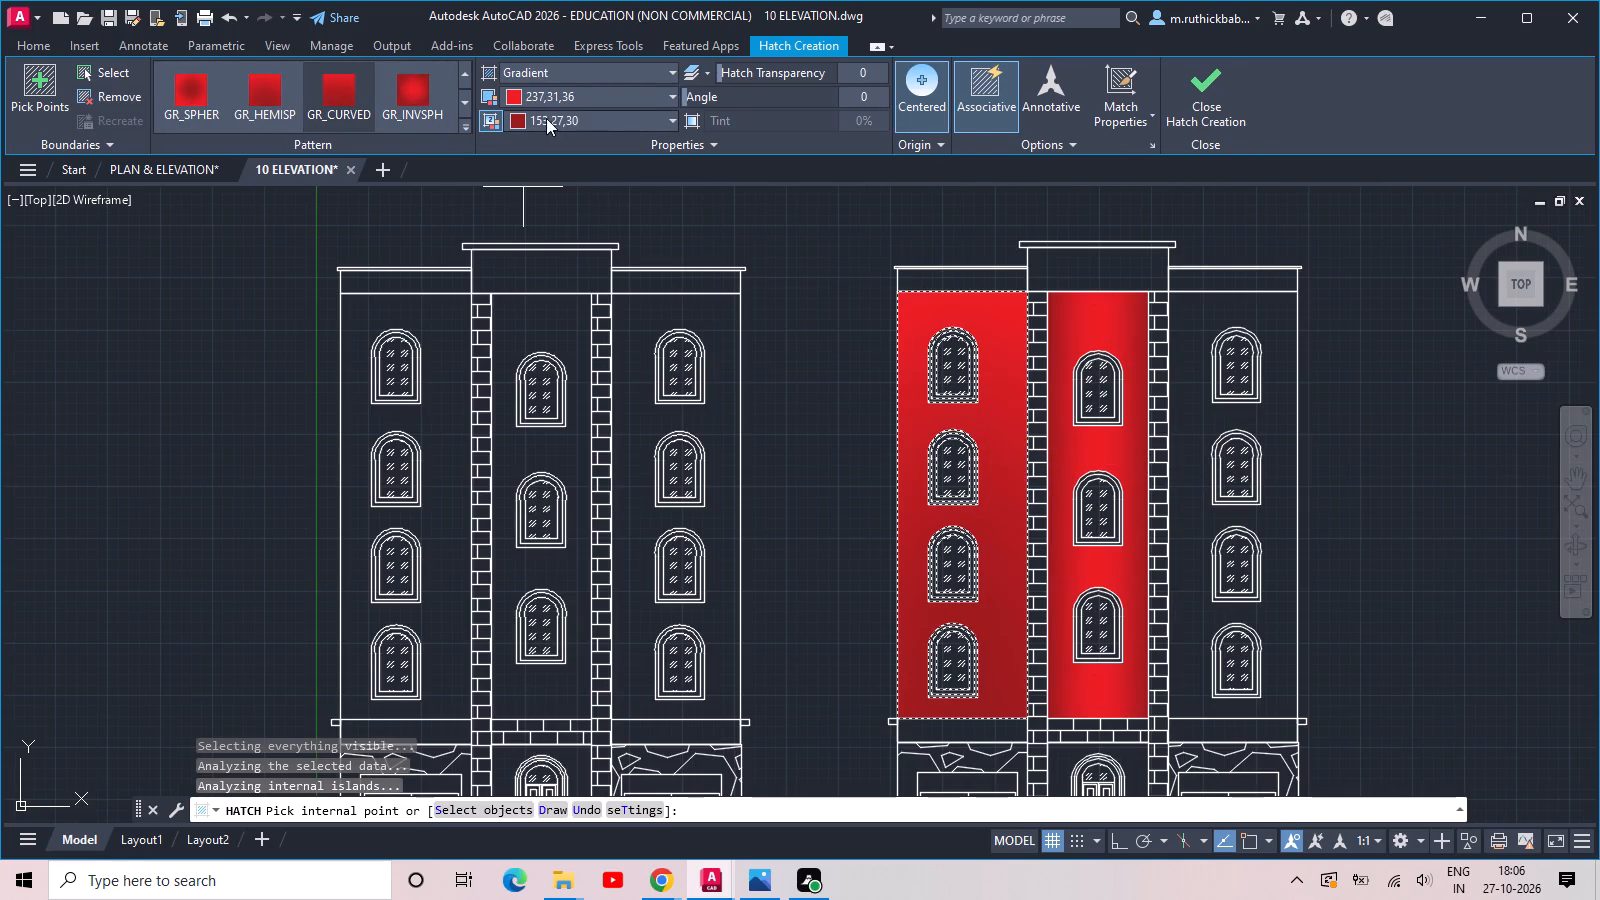
Recolour the left bay's gradient to 39,118,187 and 41,49,137, and change its pattern to GR_INVCYL.
{"action": "left_click", "coordinate": [559, 94]}
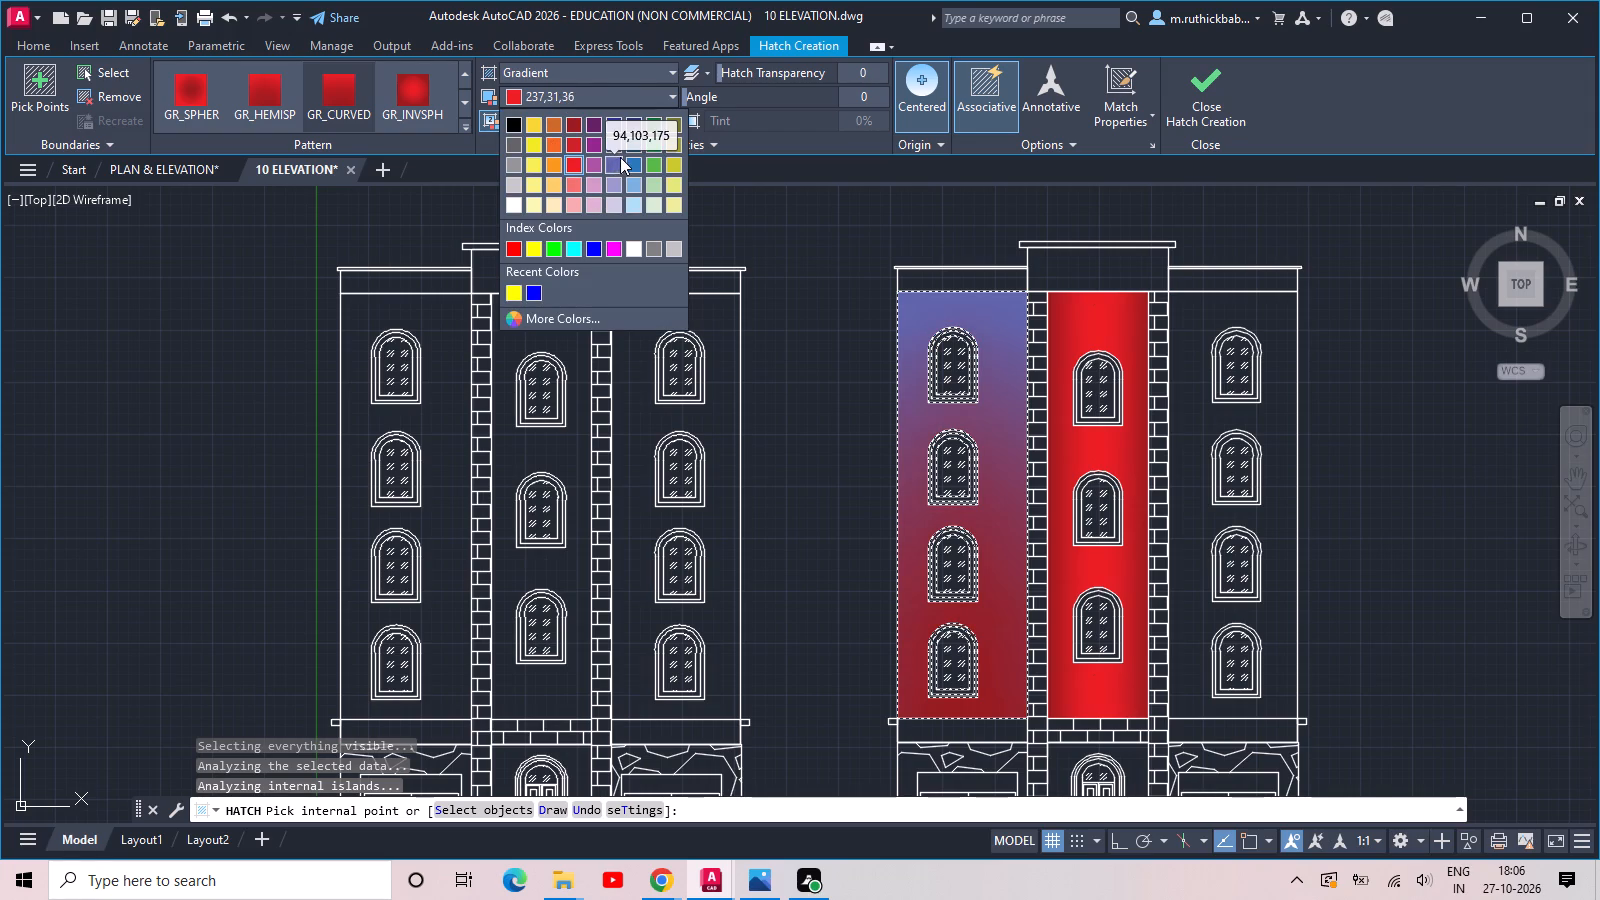
{"action": "left_click", "coordinate": [627, 157]}
{"action": "scroll", "coordinate": [331, 95], "scroll_direction": "up", "scroll_amount": 1}
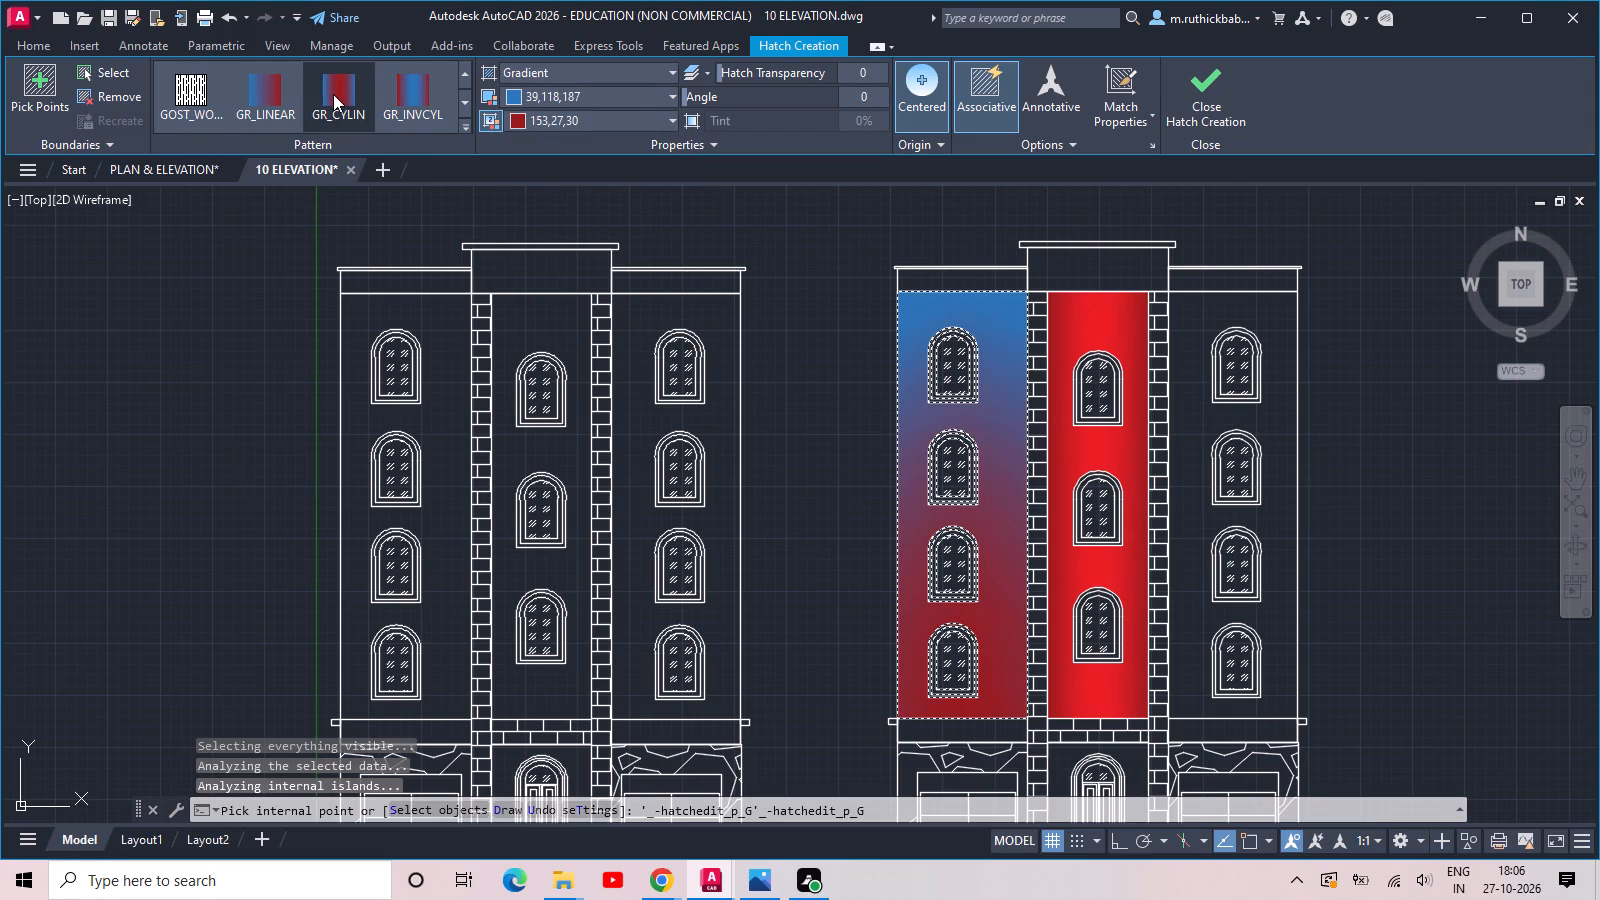
{"action": "left_click", "coordinate": [333, 94]}
{"action": "left_click", "coordinate": [559, 120]}
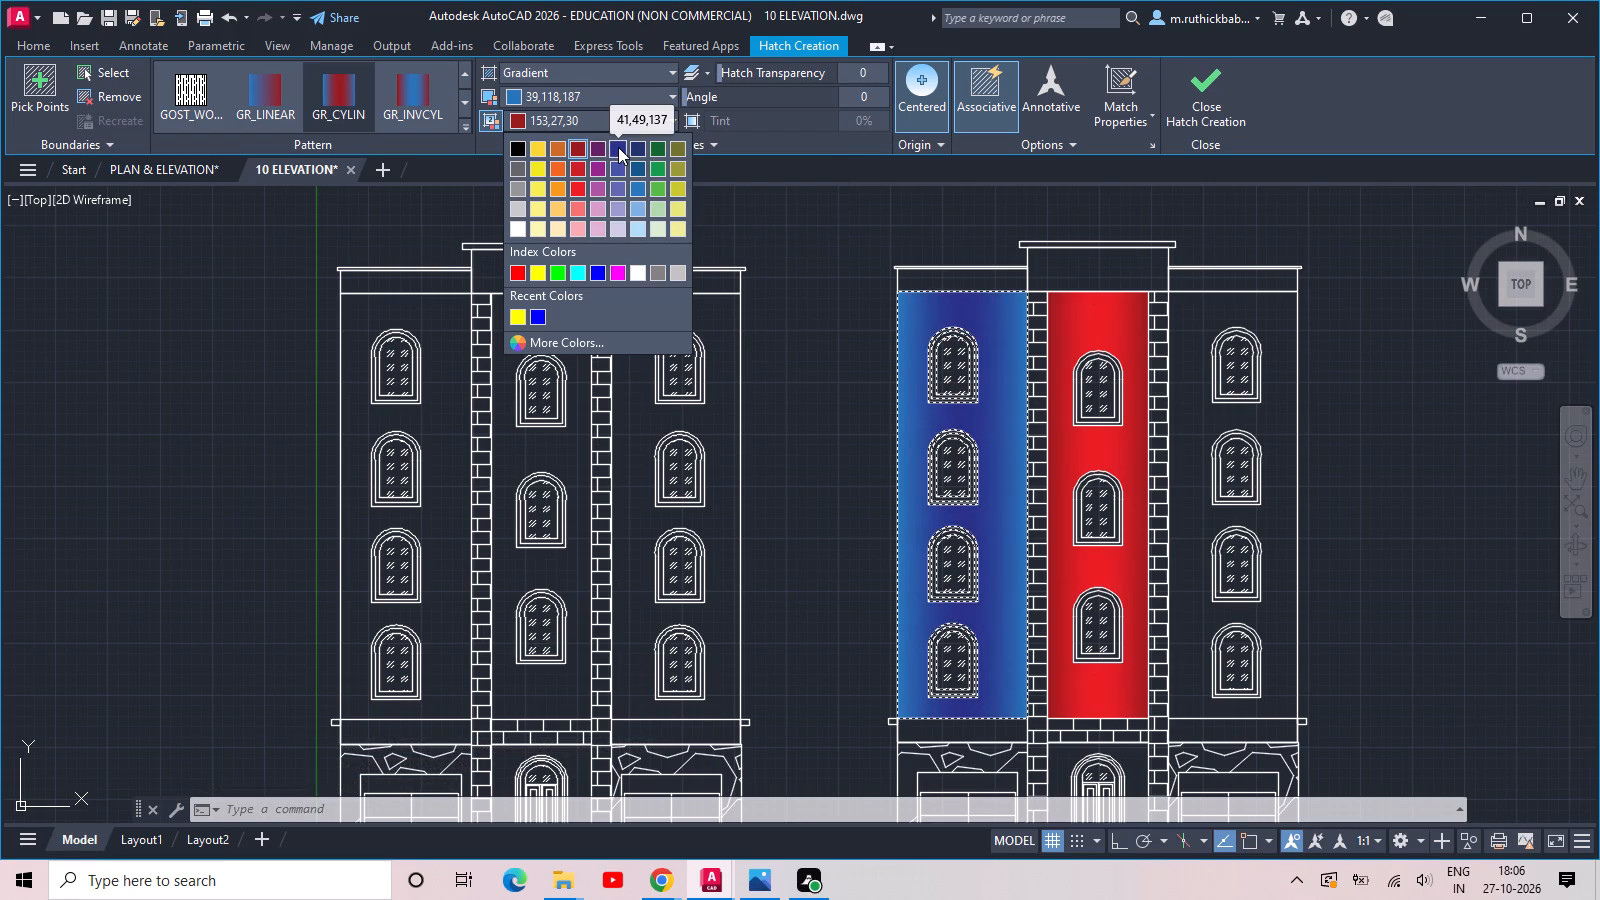
{"action": "left_click", "coordinate": [618, 147]}
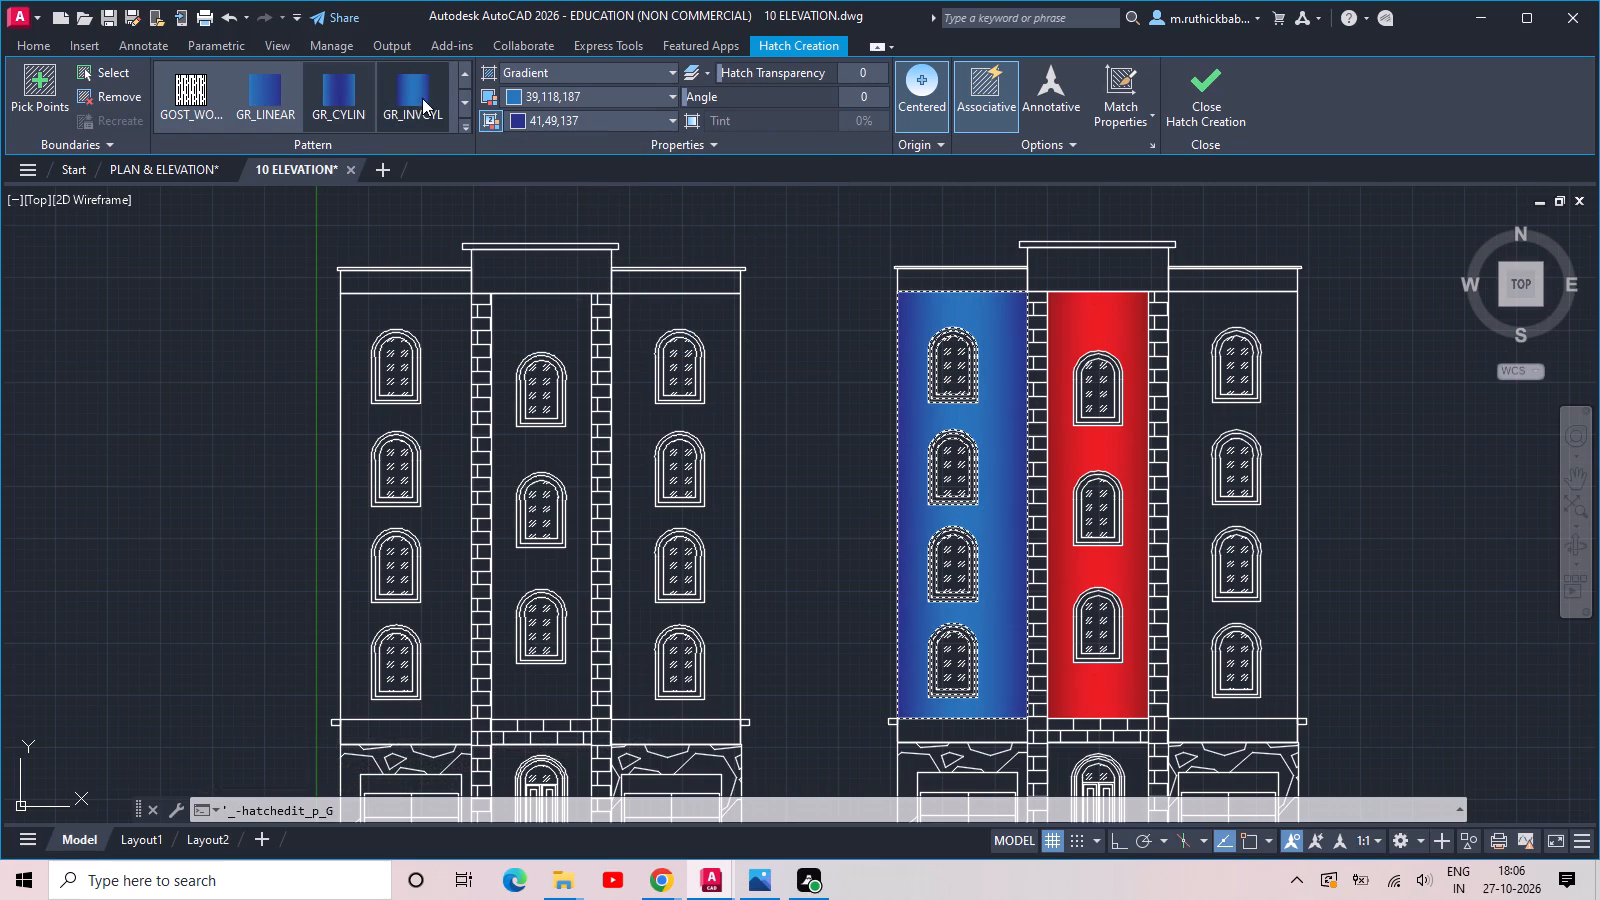
{"action": "left_click", "coordinate": [421, 97]}
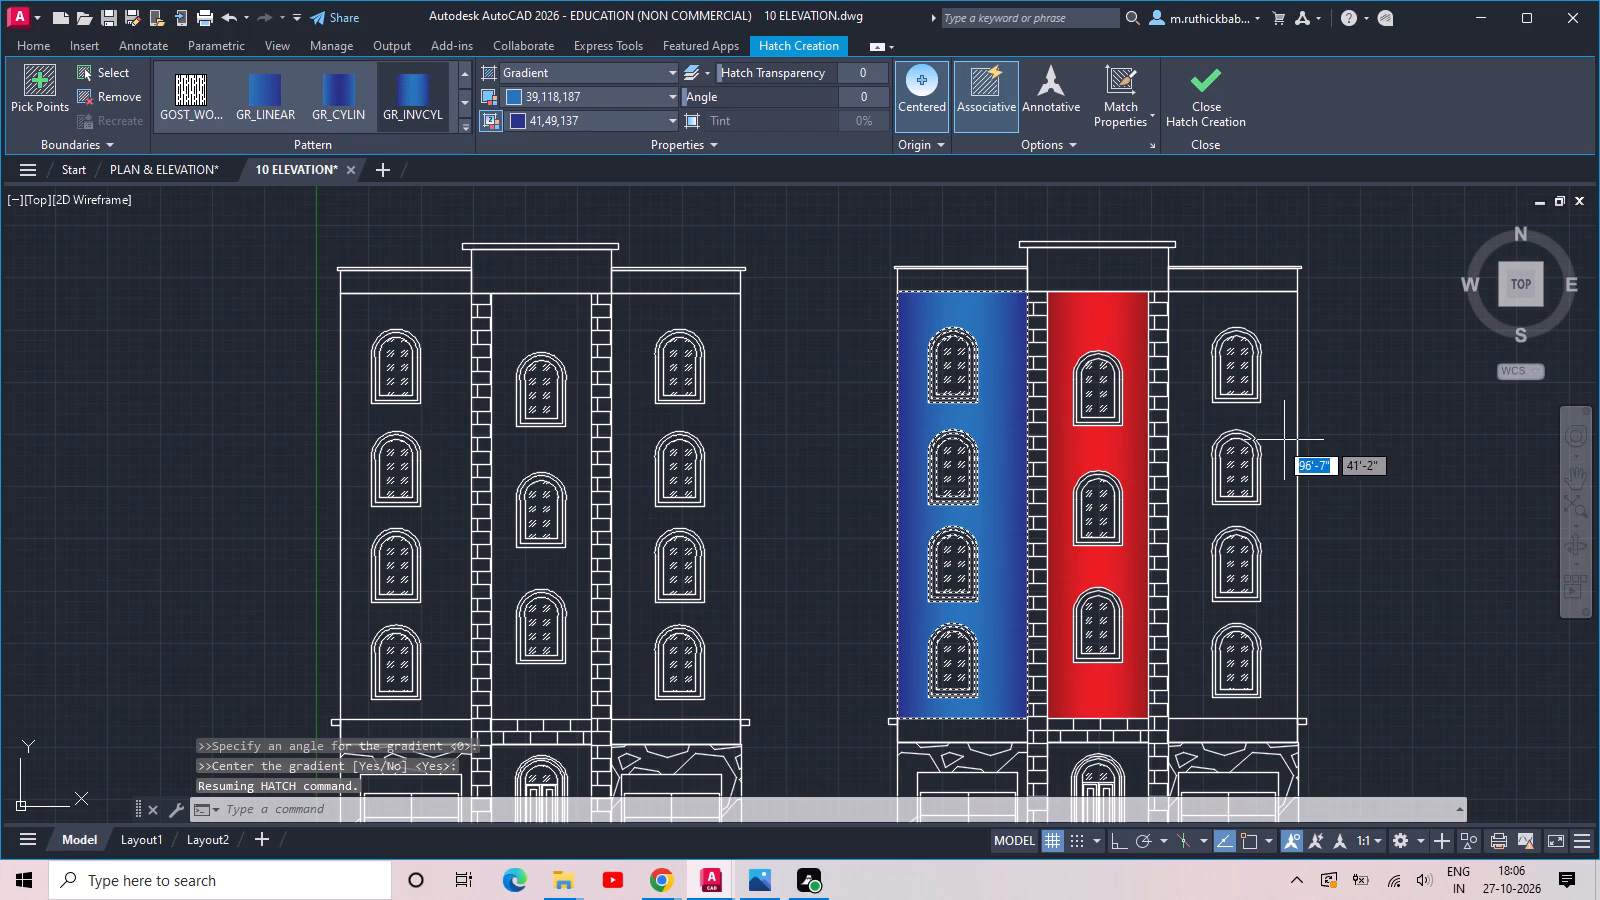
Apply the same blue GR_INVCYL gradient to the copied elevation's right side bay upper wall and finish the hatch.
{"action": "left_click", "coordinate": [1269, 424]}
{"action": "middle_click_drag", "start_coordinate": [1268, 420], "coordinate": [1149, 310]}
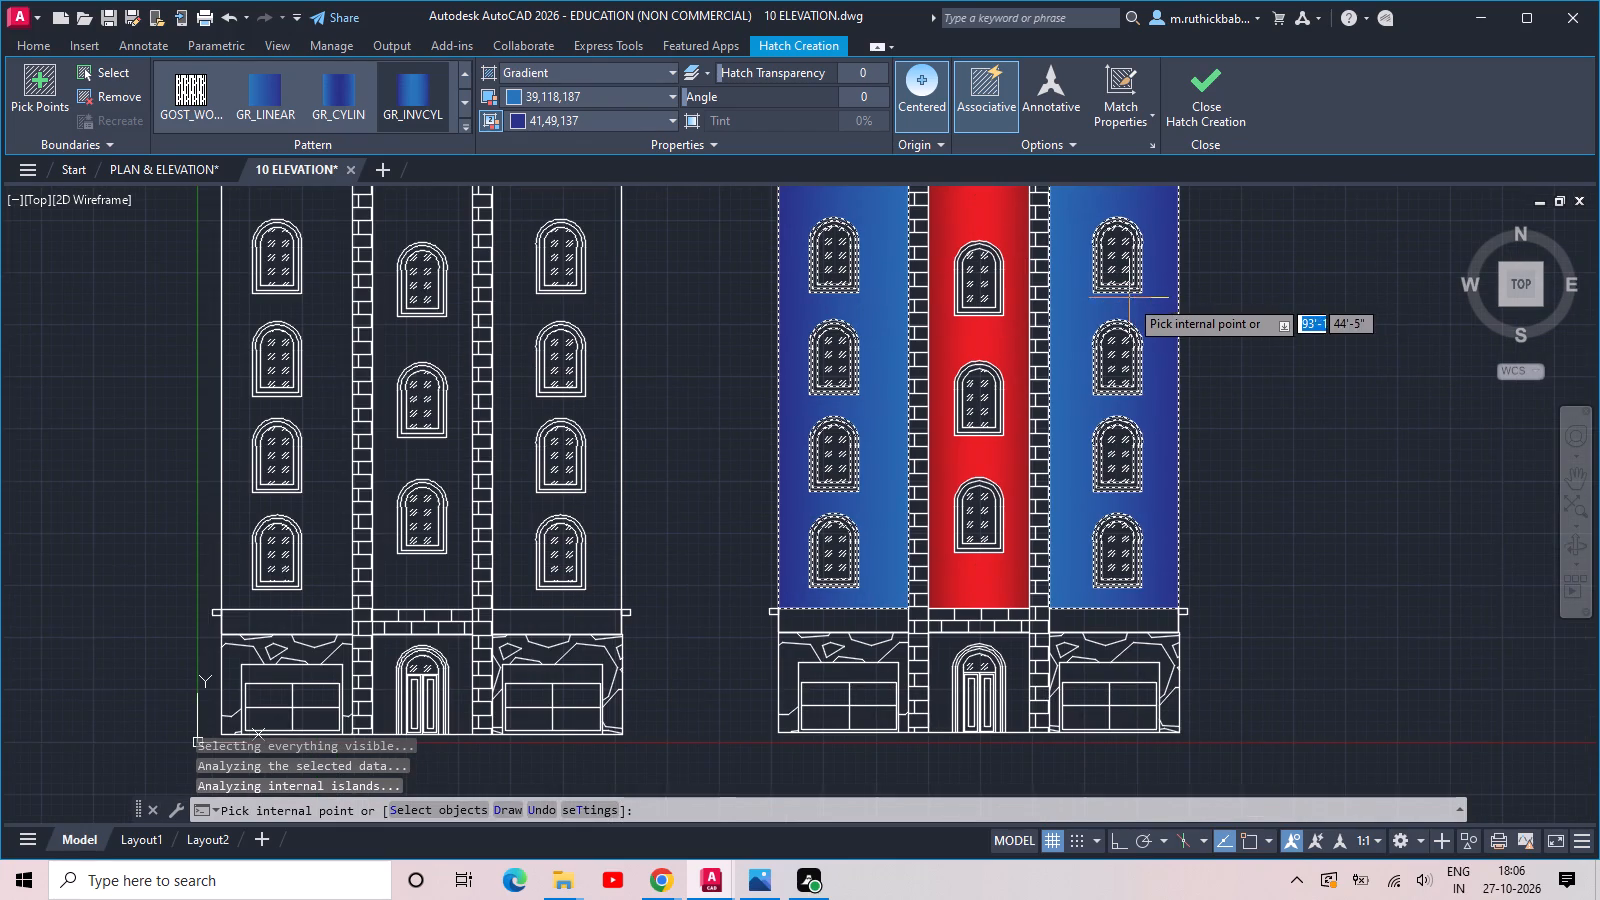
{"action": "scroll", "coordinate": [1127, 320], "scroll_direction": "down", "scroll_amount": 1}
{"action": "double_click", "coordinate": [1209, 96]}
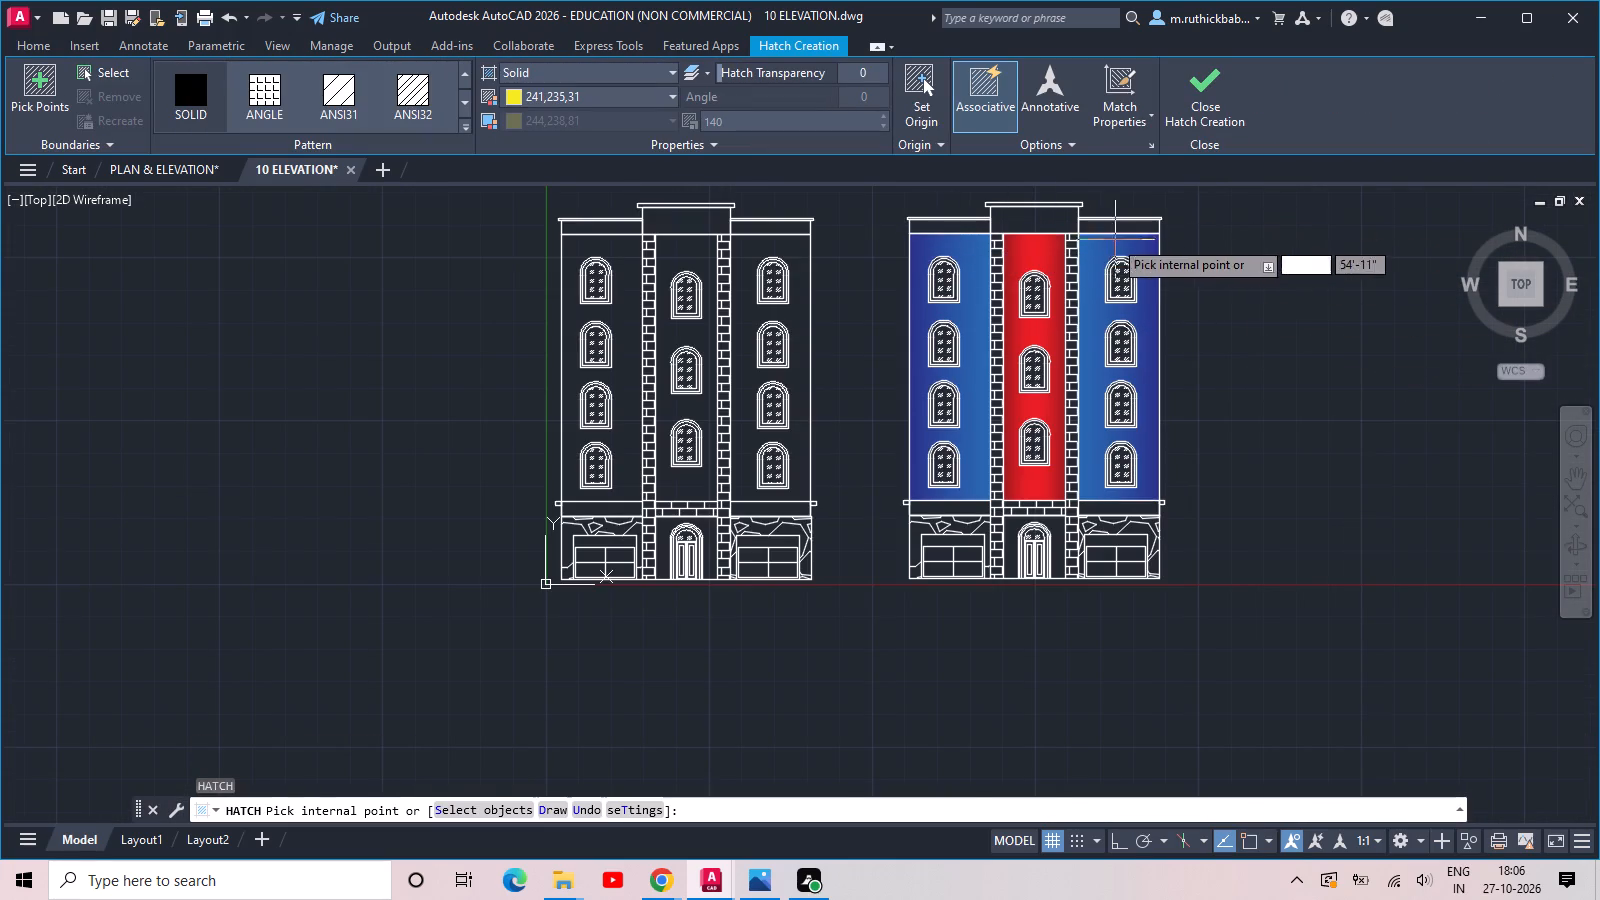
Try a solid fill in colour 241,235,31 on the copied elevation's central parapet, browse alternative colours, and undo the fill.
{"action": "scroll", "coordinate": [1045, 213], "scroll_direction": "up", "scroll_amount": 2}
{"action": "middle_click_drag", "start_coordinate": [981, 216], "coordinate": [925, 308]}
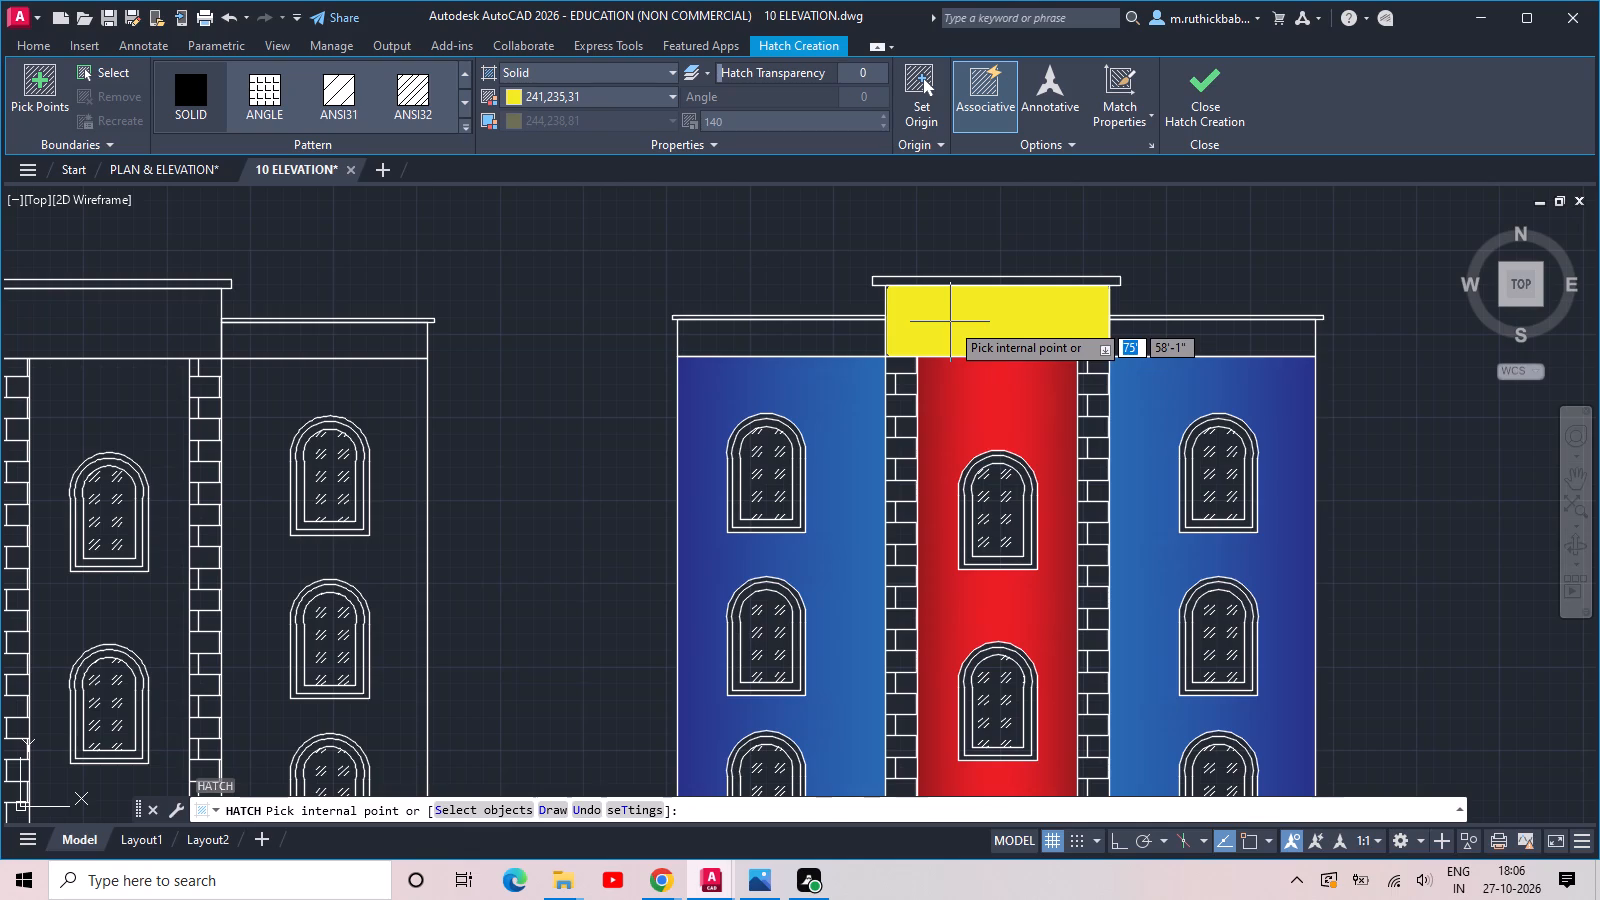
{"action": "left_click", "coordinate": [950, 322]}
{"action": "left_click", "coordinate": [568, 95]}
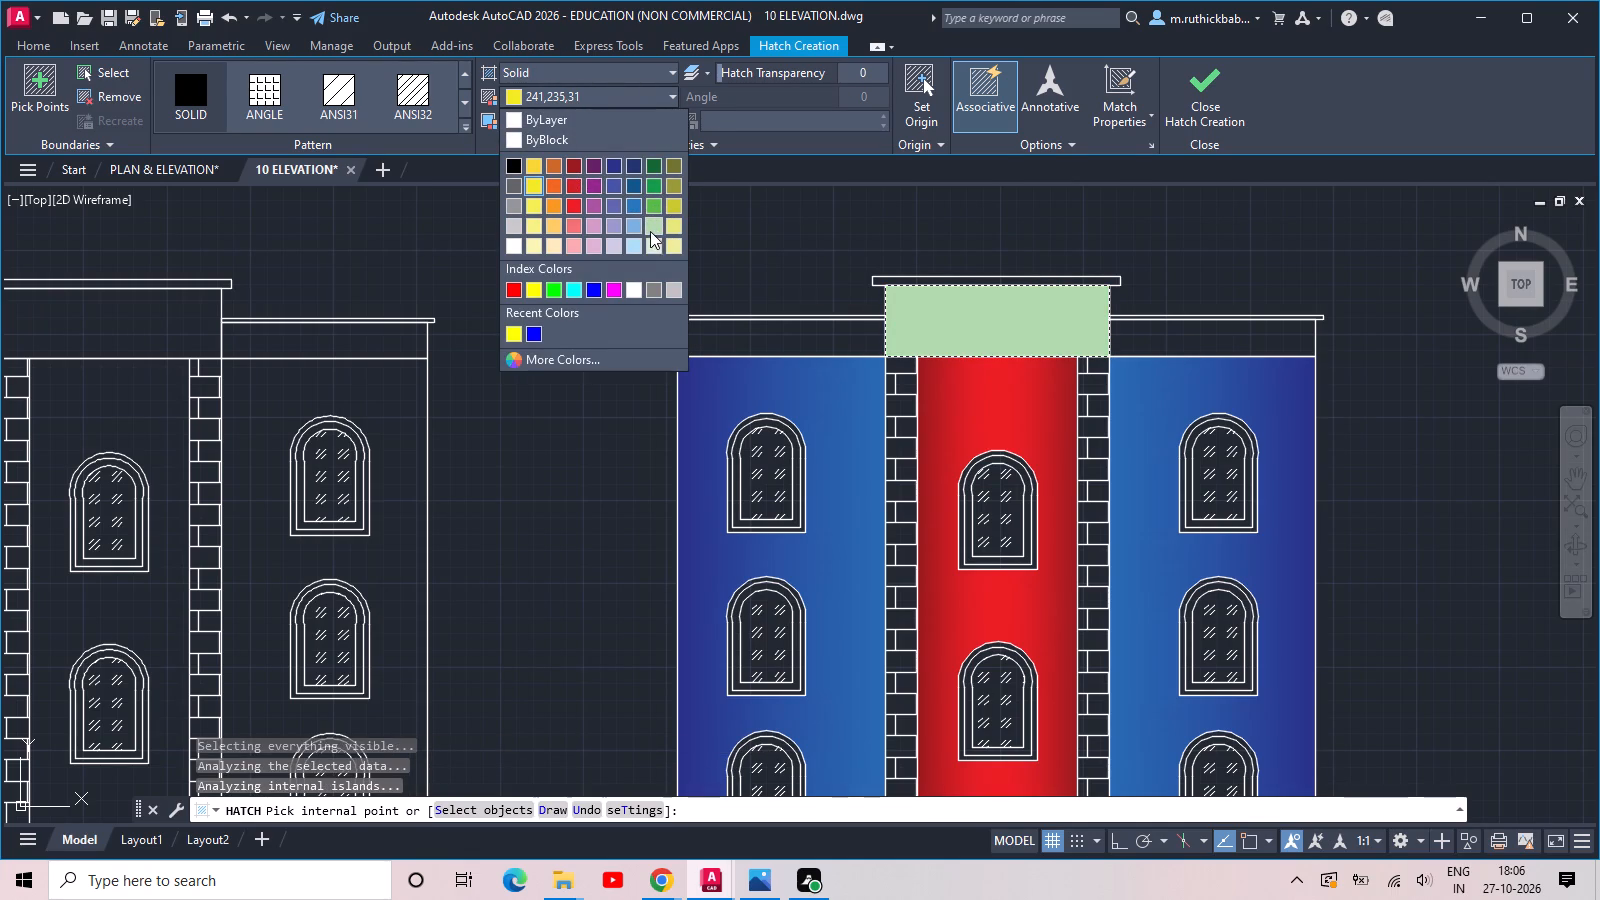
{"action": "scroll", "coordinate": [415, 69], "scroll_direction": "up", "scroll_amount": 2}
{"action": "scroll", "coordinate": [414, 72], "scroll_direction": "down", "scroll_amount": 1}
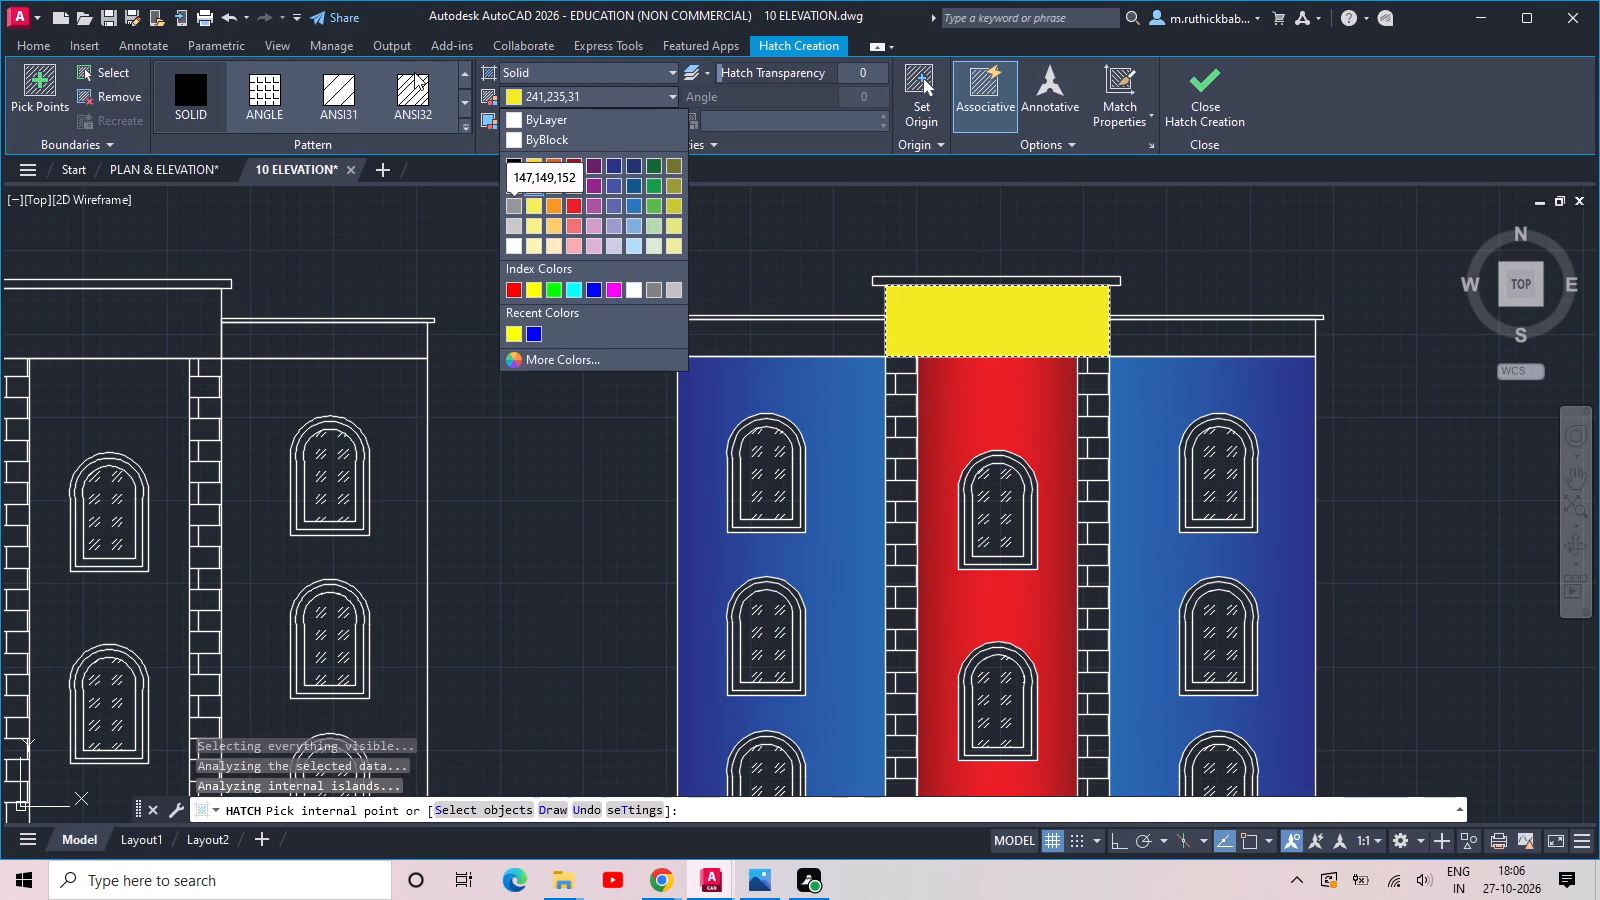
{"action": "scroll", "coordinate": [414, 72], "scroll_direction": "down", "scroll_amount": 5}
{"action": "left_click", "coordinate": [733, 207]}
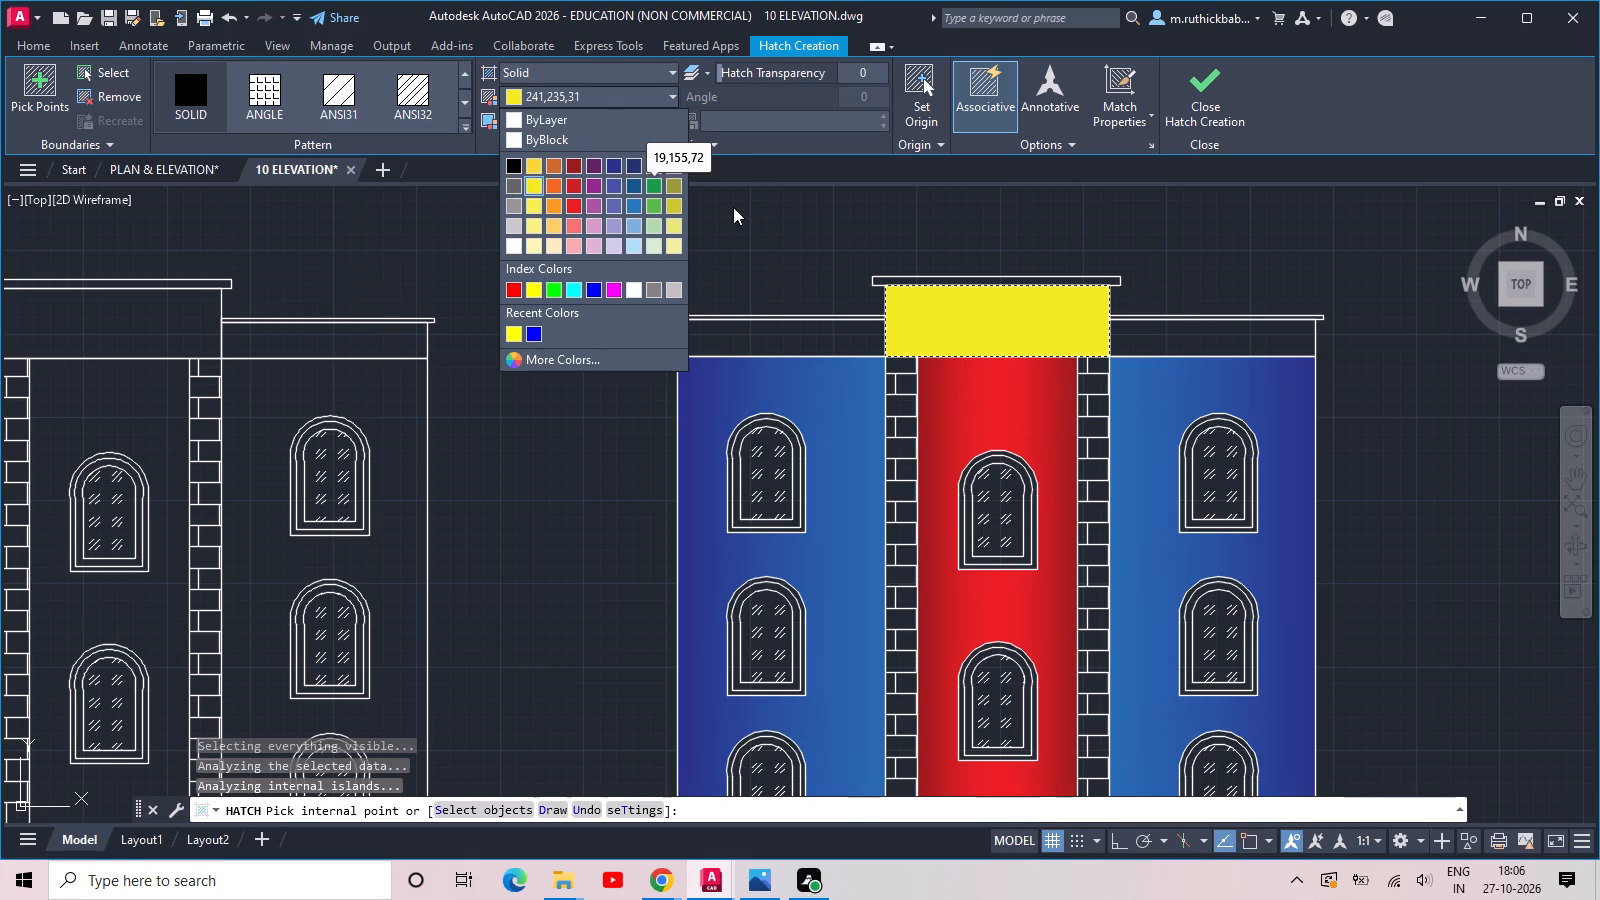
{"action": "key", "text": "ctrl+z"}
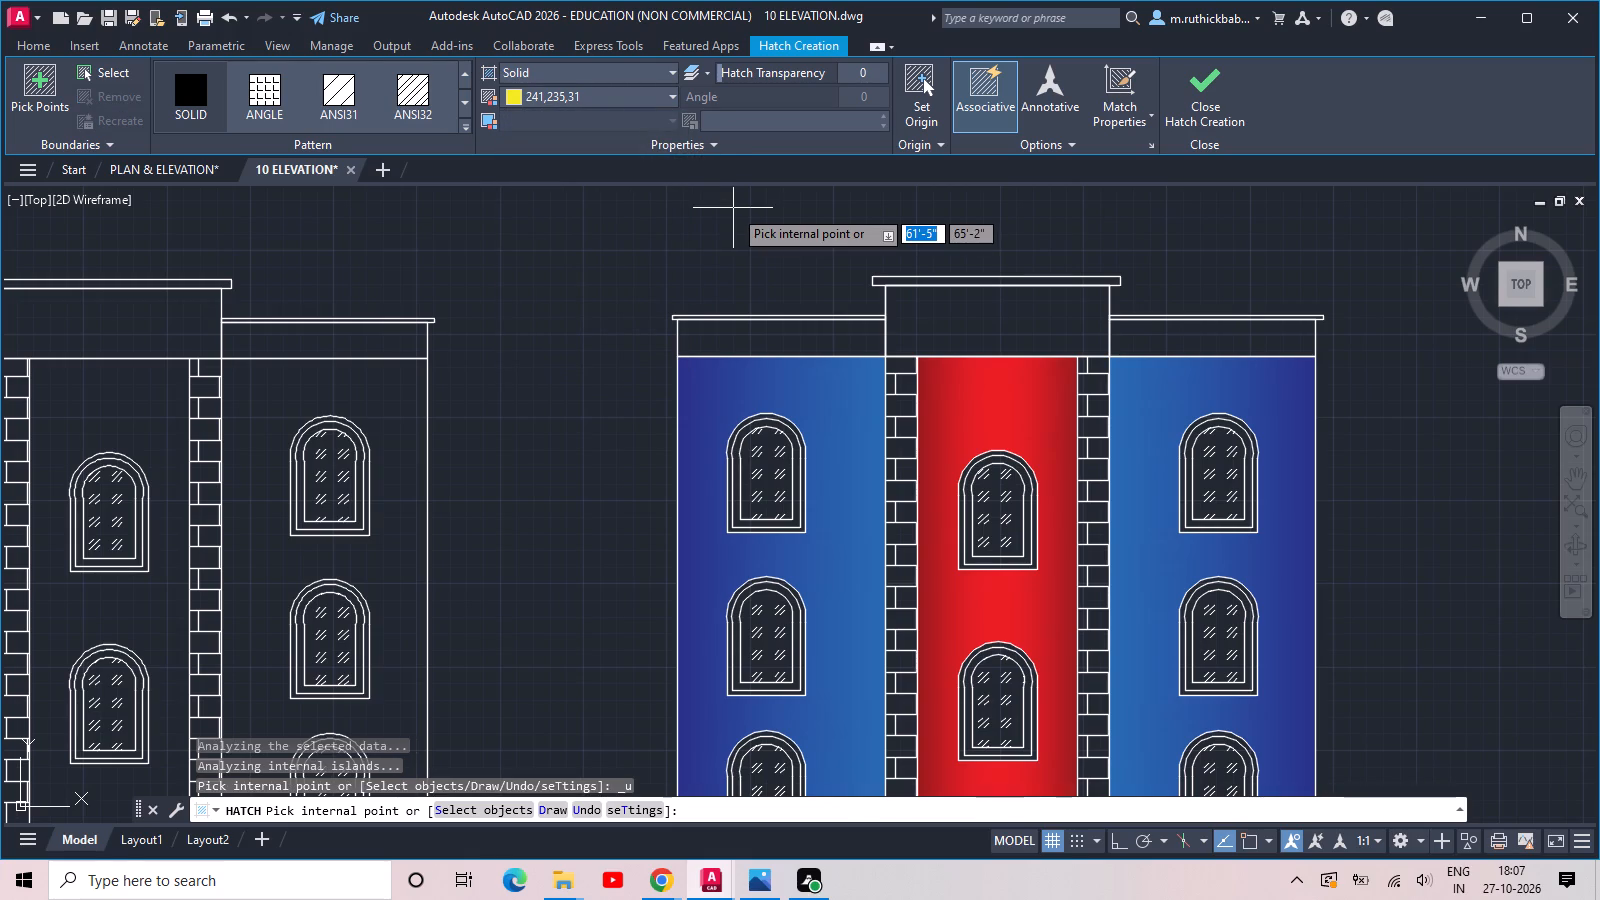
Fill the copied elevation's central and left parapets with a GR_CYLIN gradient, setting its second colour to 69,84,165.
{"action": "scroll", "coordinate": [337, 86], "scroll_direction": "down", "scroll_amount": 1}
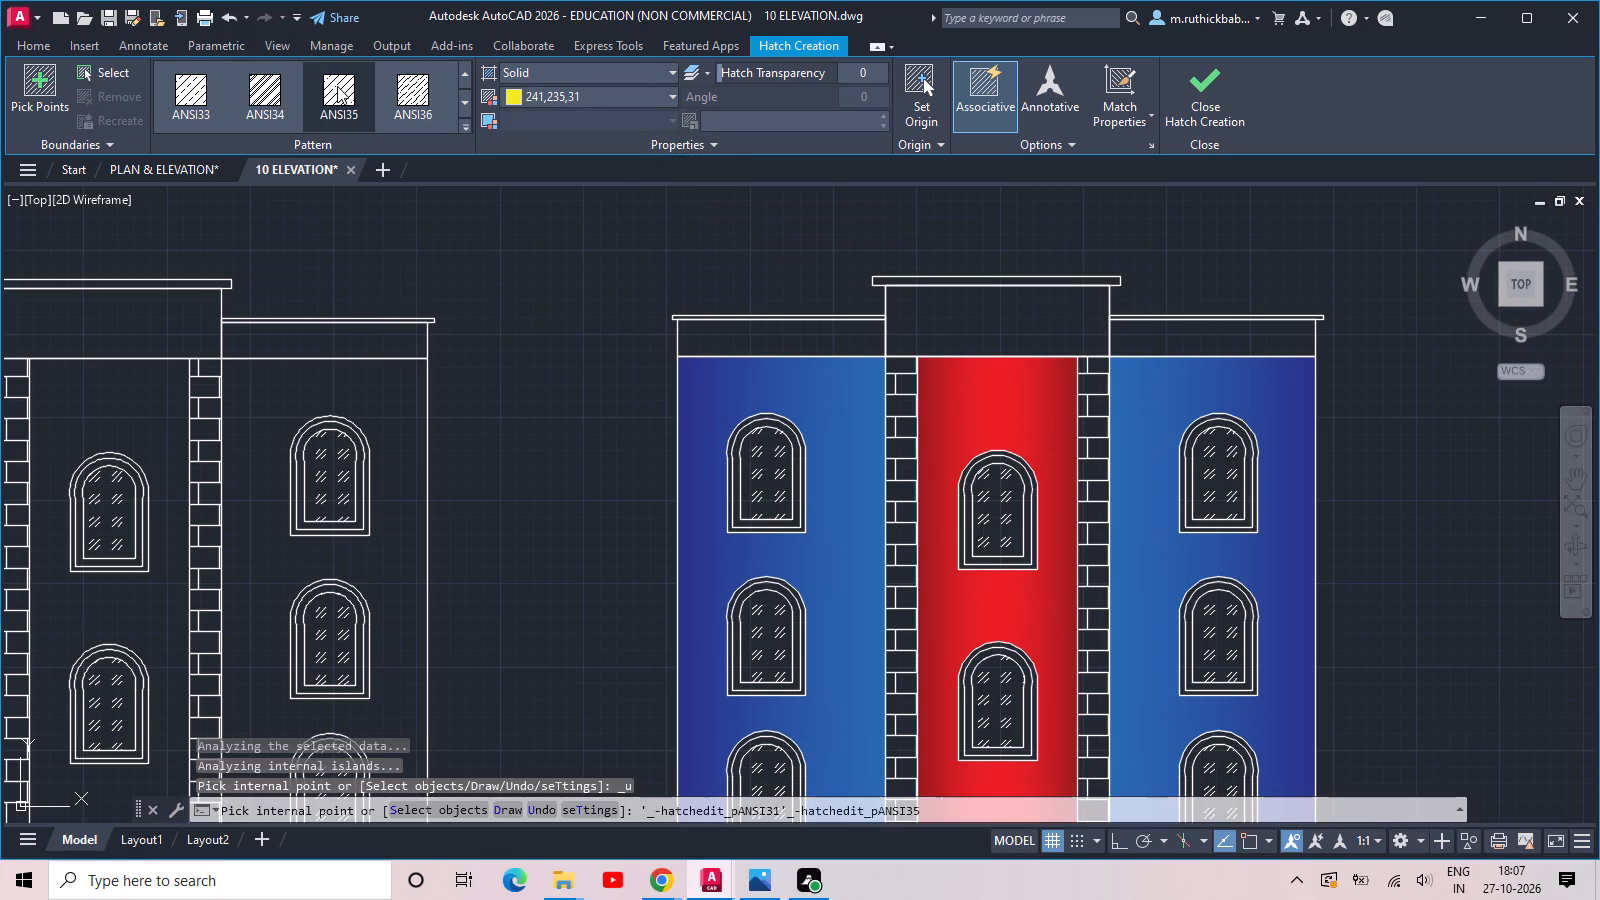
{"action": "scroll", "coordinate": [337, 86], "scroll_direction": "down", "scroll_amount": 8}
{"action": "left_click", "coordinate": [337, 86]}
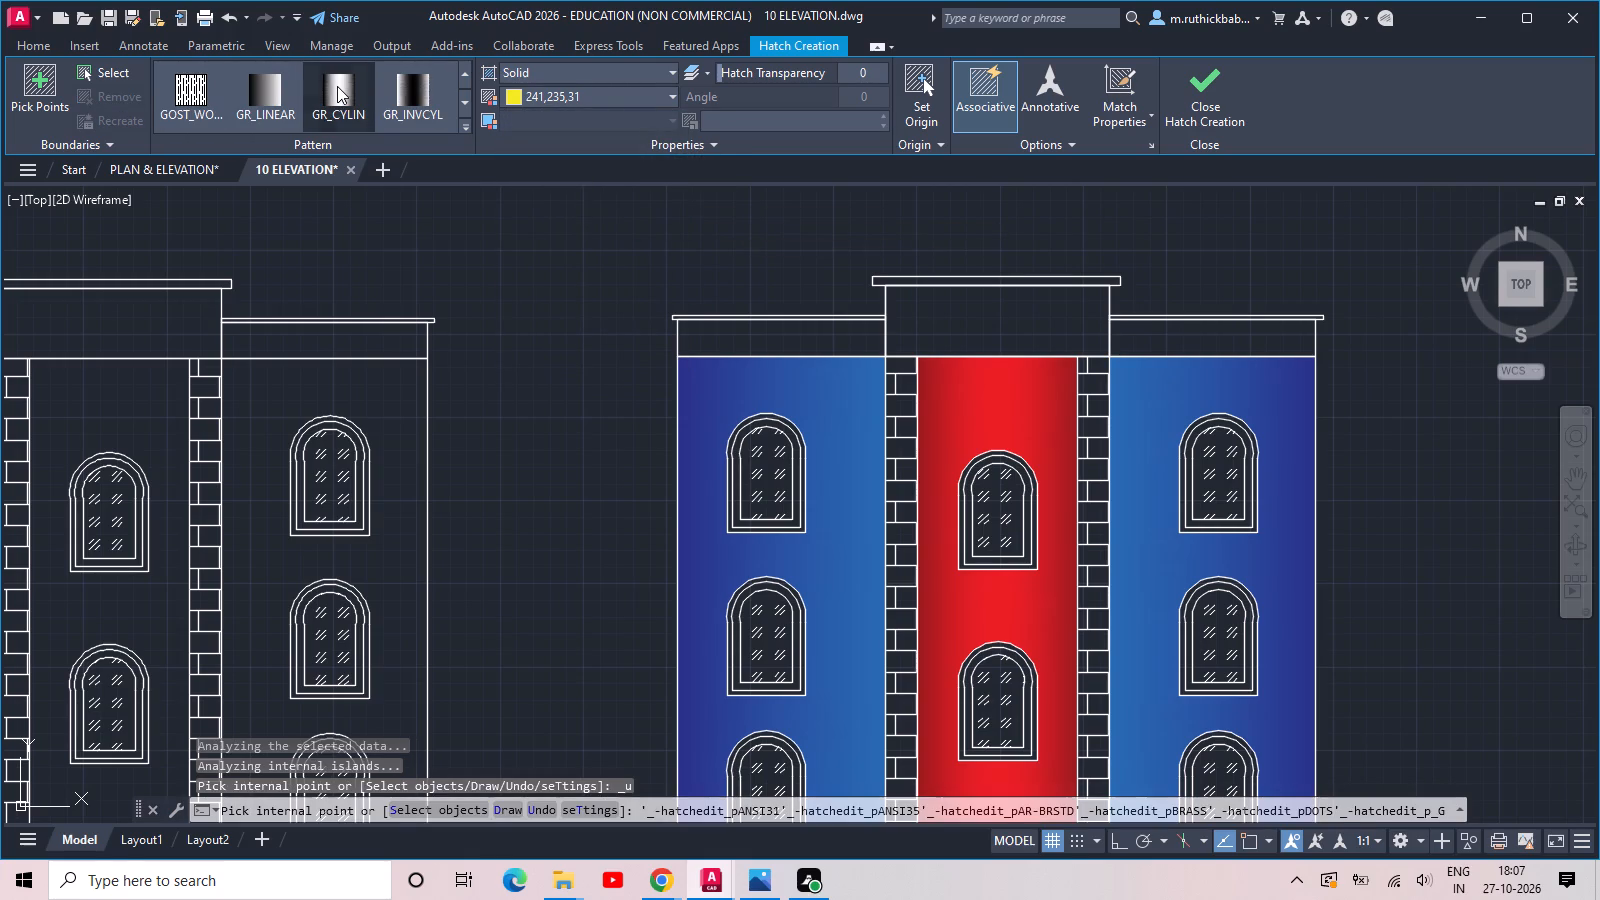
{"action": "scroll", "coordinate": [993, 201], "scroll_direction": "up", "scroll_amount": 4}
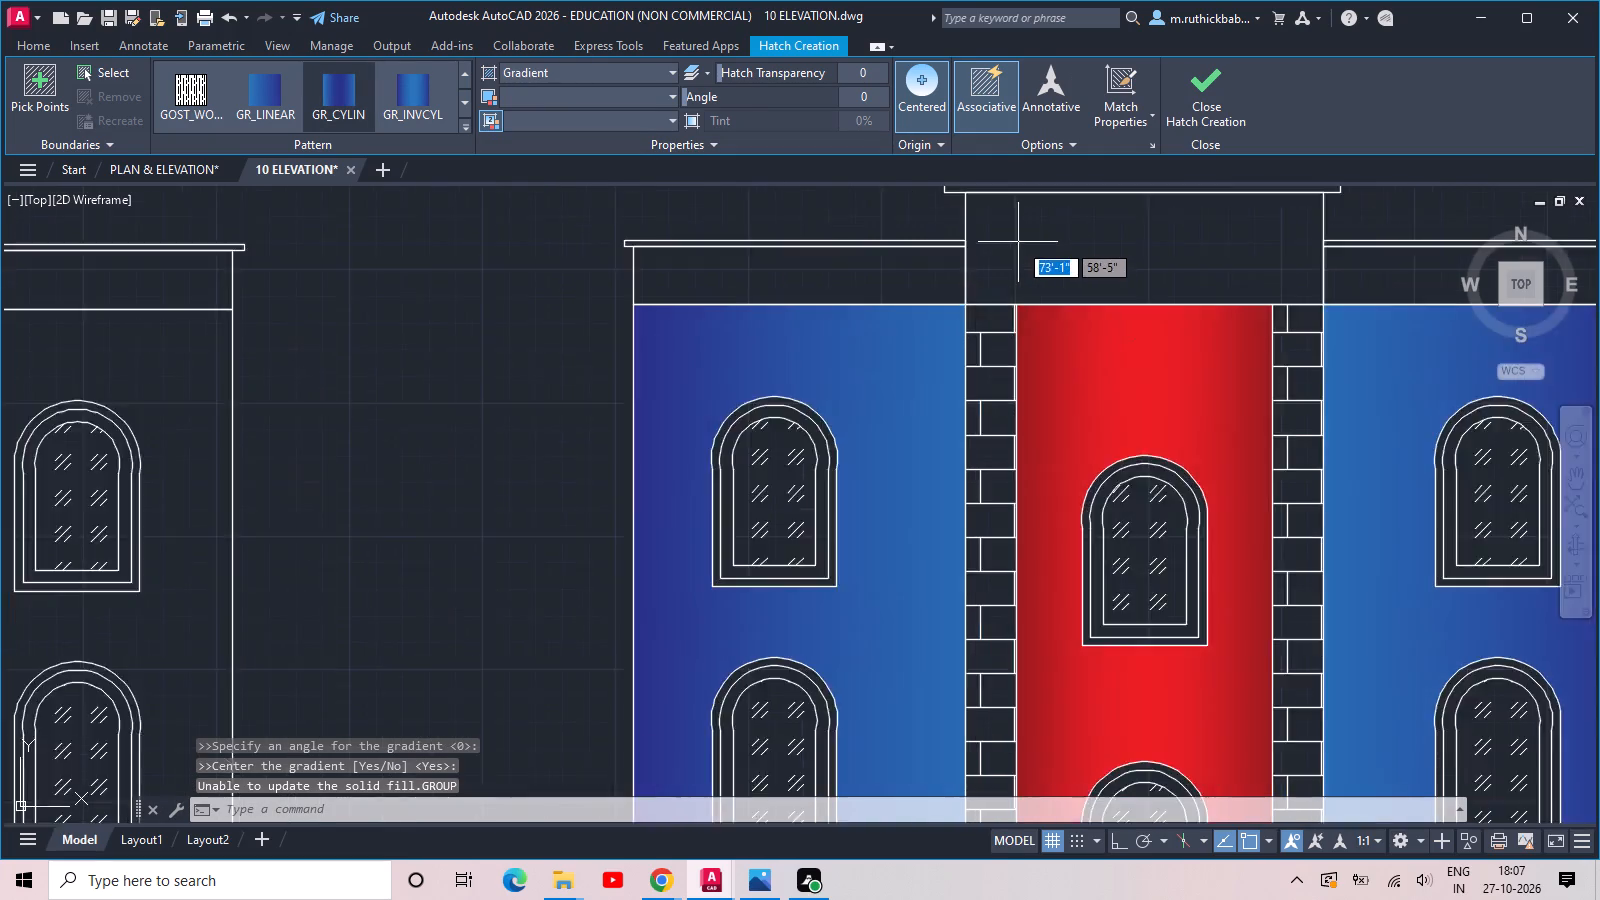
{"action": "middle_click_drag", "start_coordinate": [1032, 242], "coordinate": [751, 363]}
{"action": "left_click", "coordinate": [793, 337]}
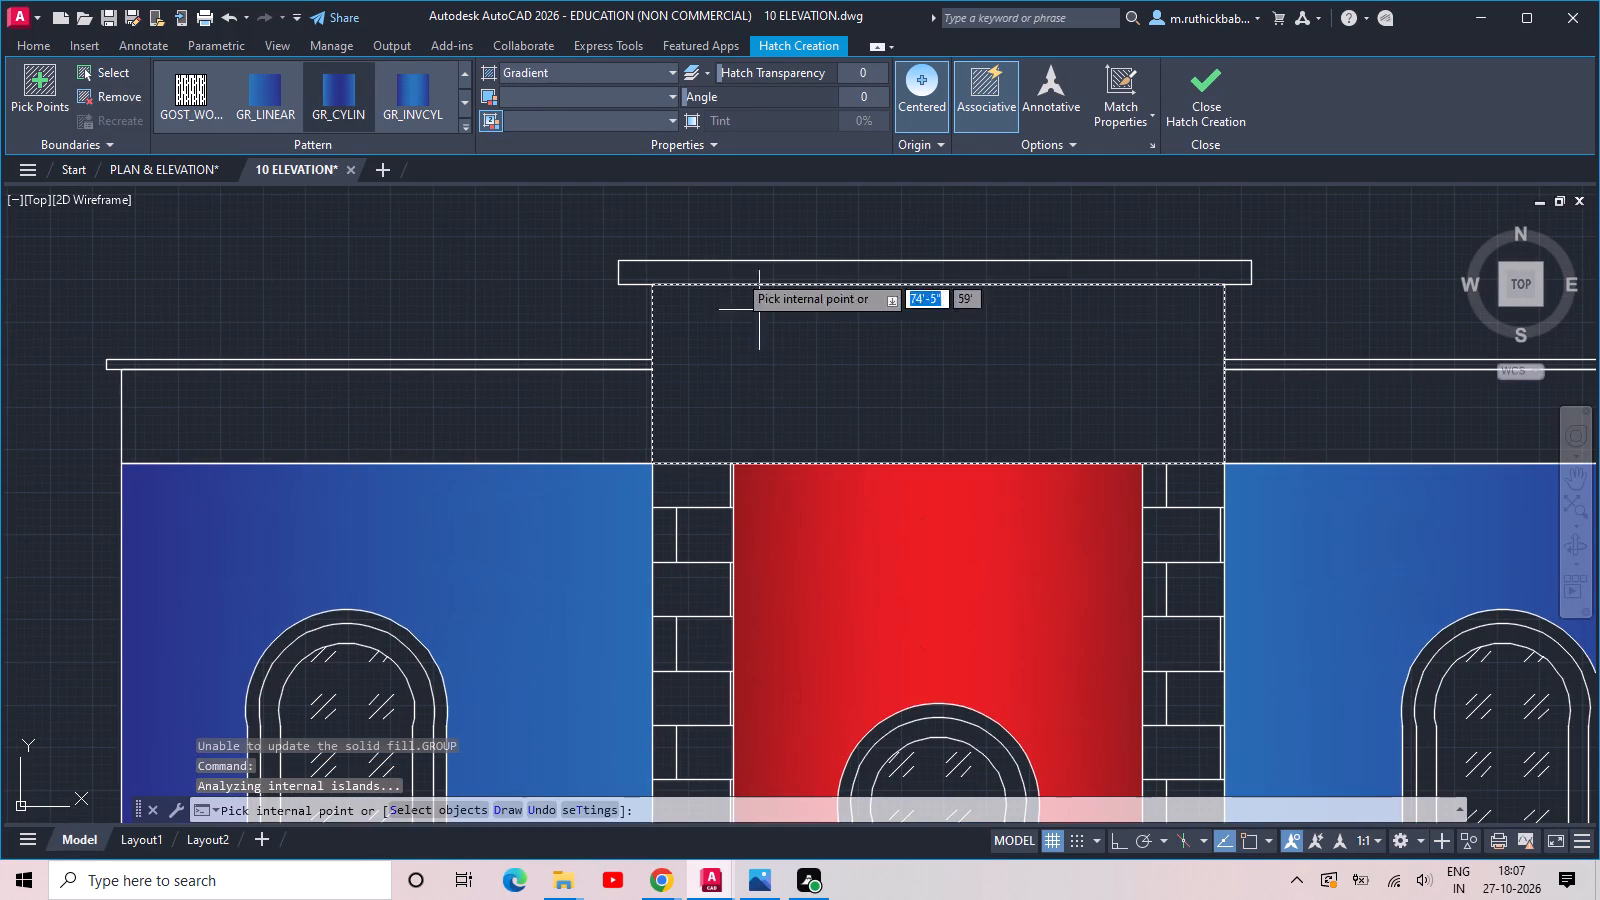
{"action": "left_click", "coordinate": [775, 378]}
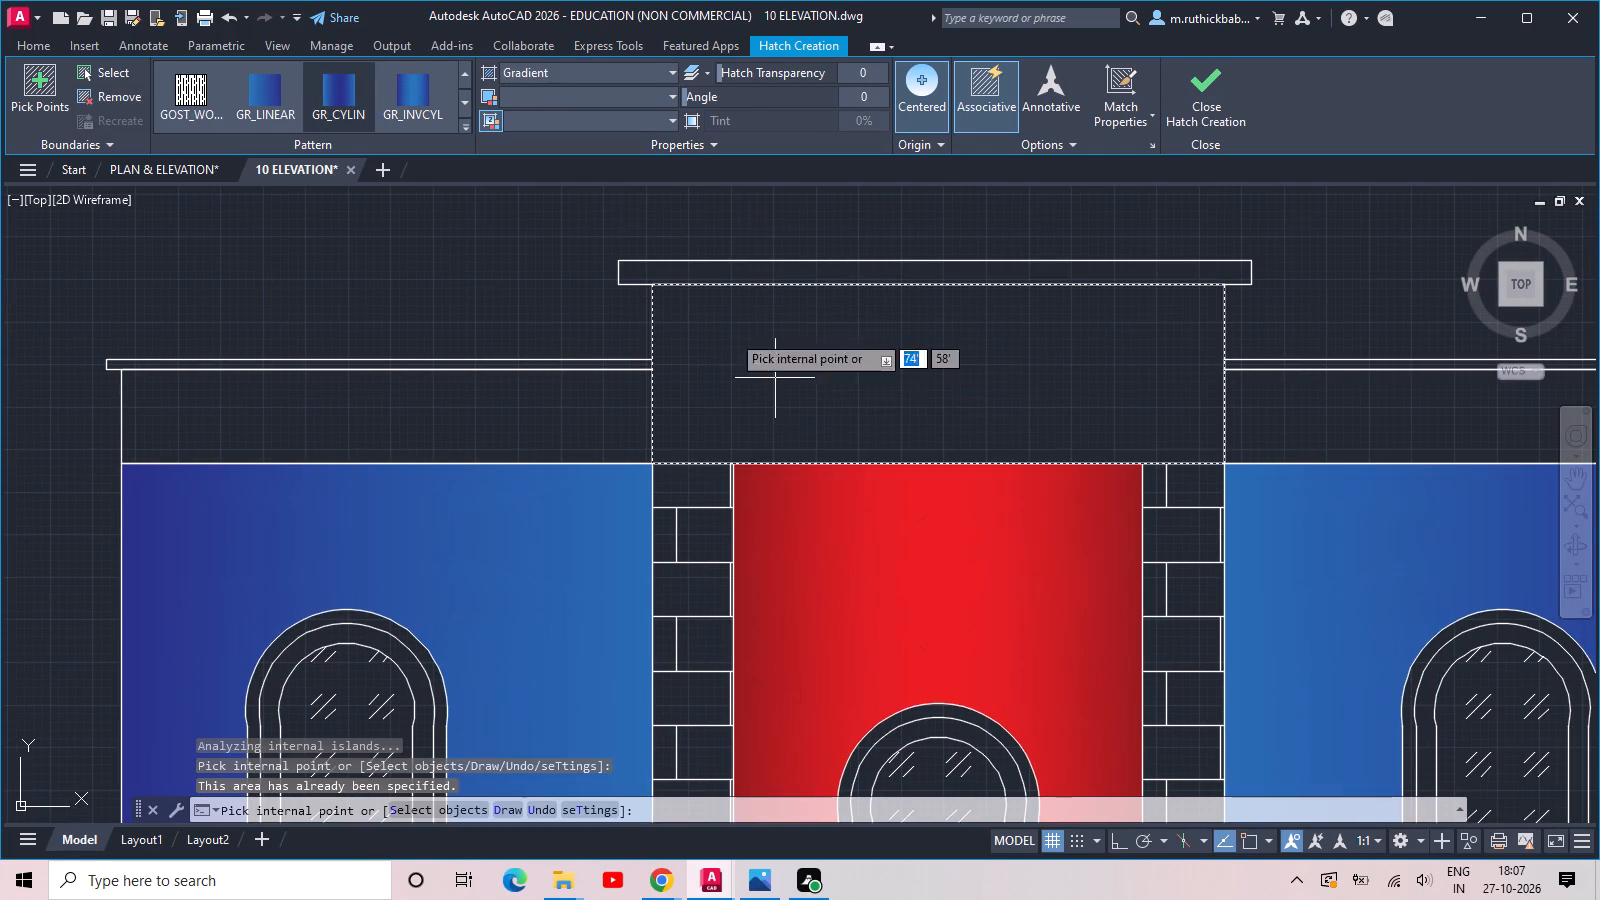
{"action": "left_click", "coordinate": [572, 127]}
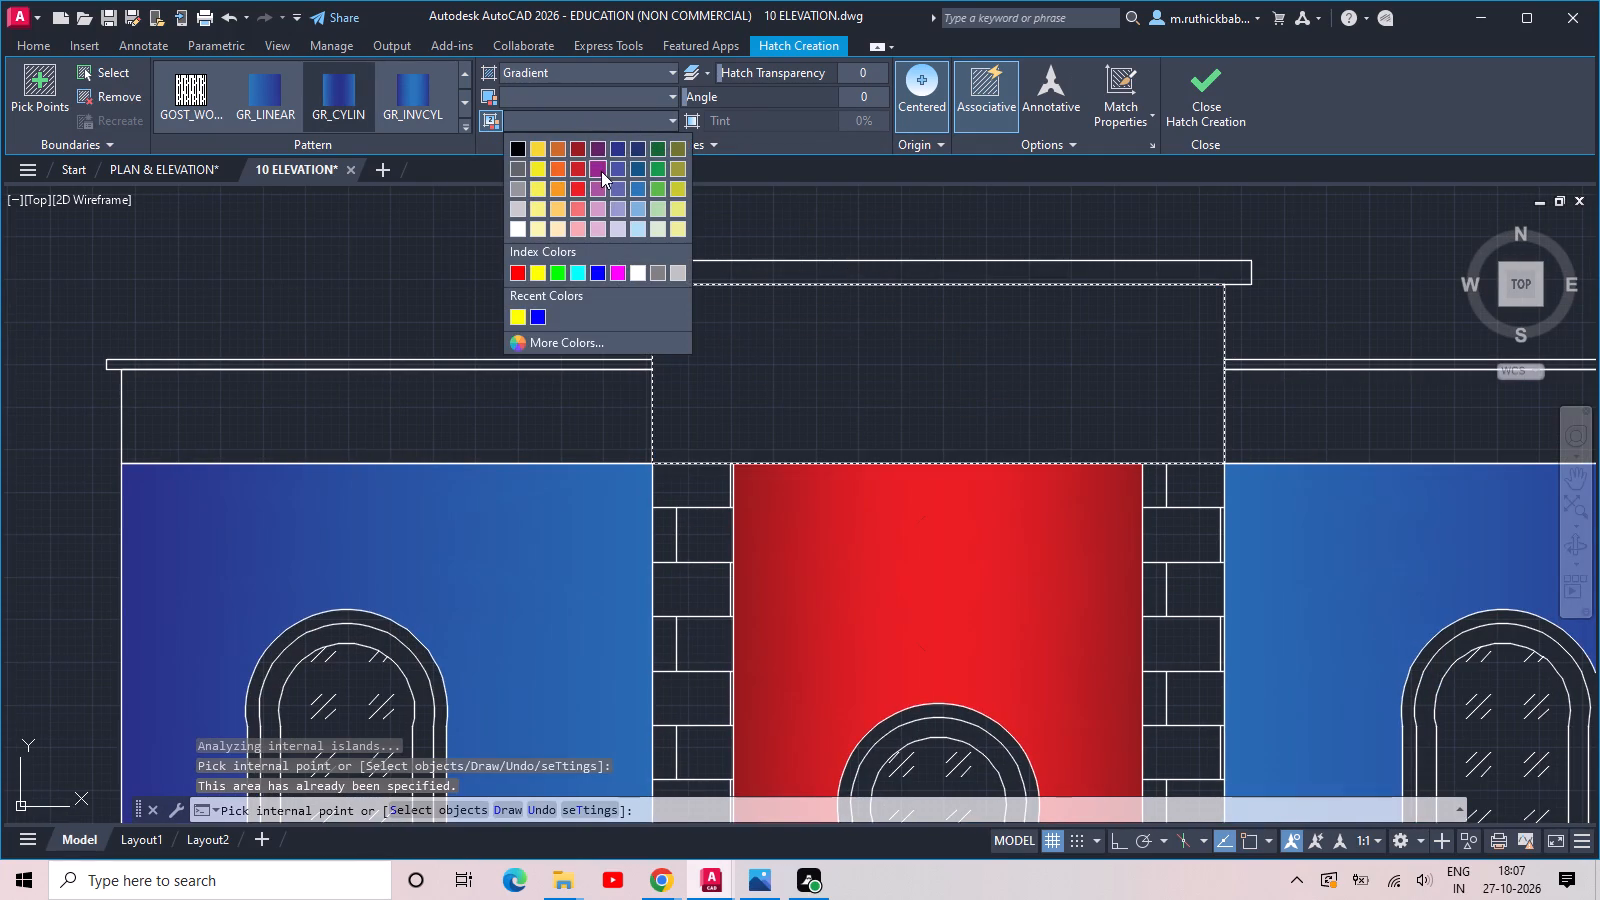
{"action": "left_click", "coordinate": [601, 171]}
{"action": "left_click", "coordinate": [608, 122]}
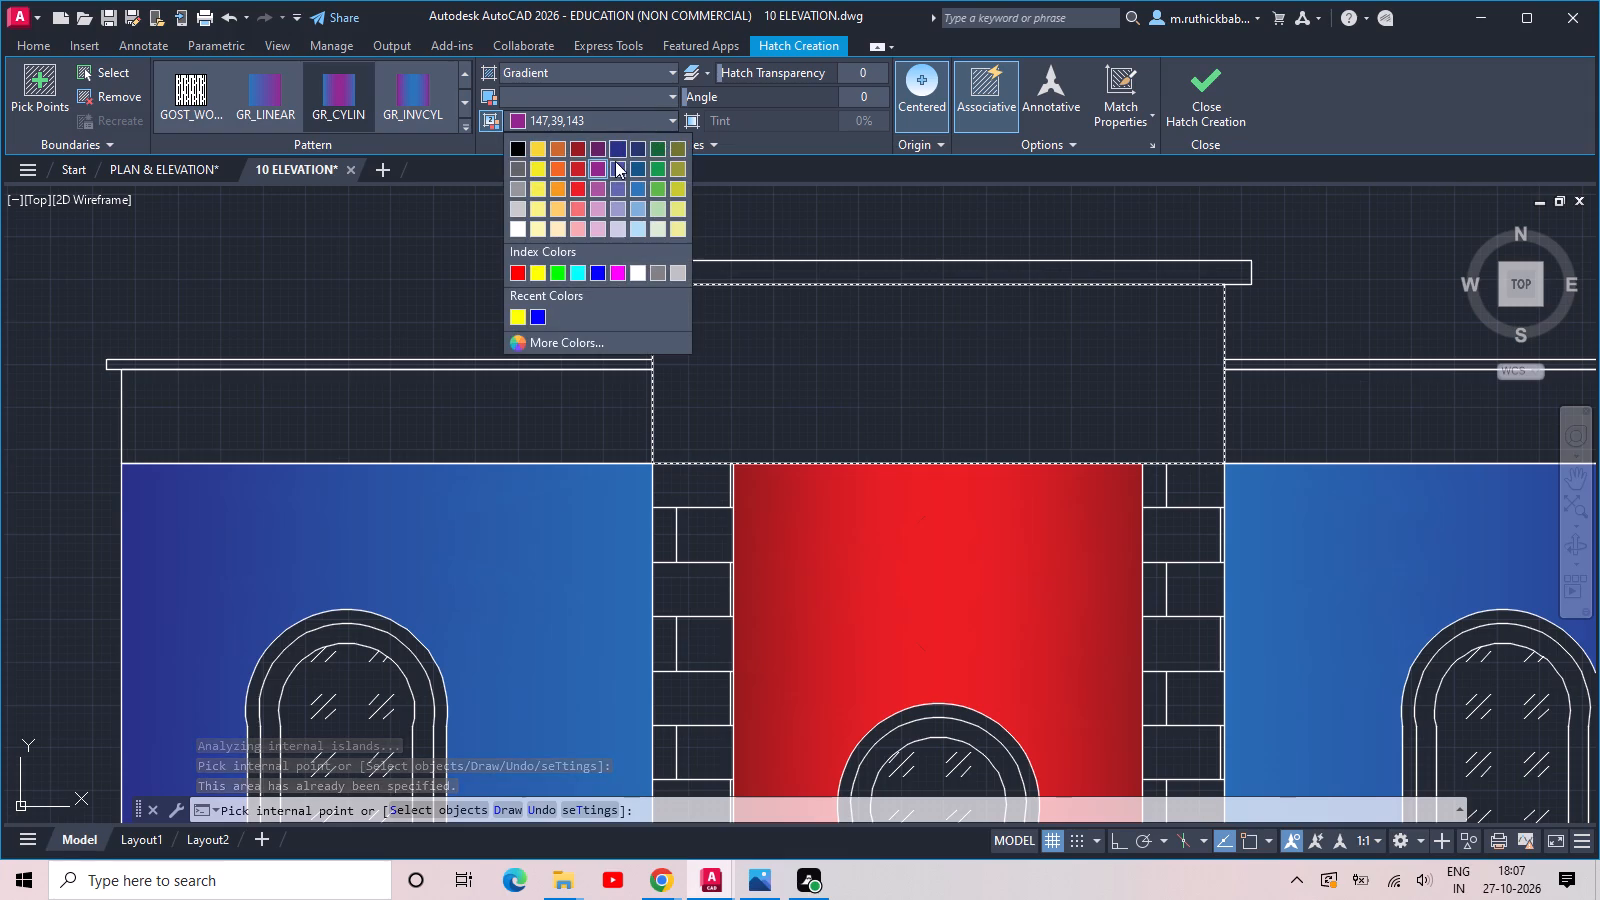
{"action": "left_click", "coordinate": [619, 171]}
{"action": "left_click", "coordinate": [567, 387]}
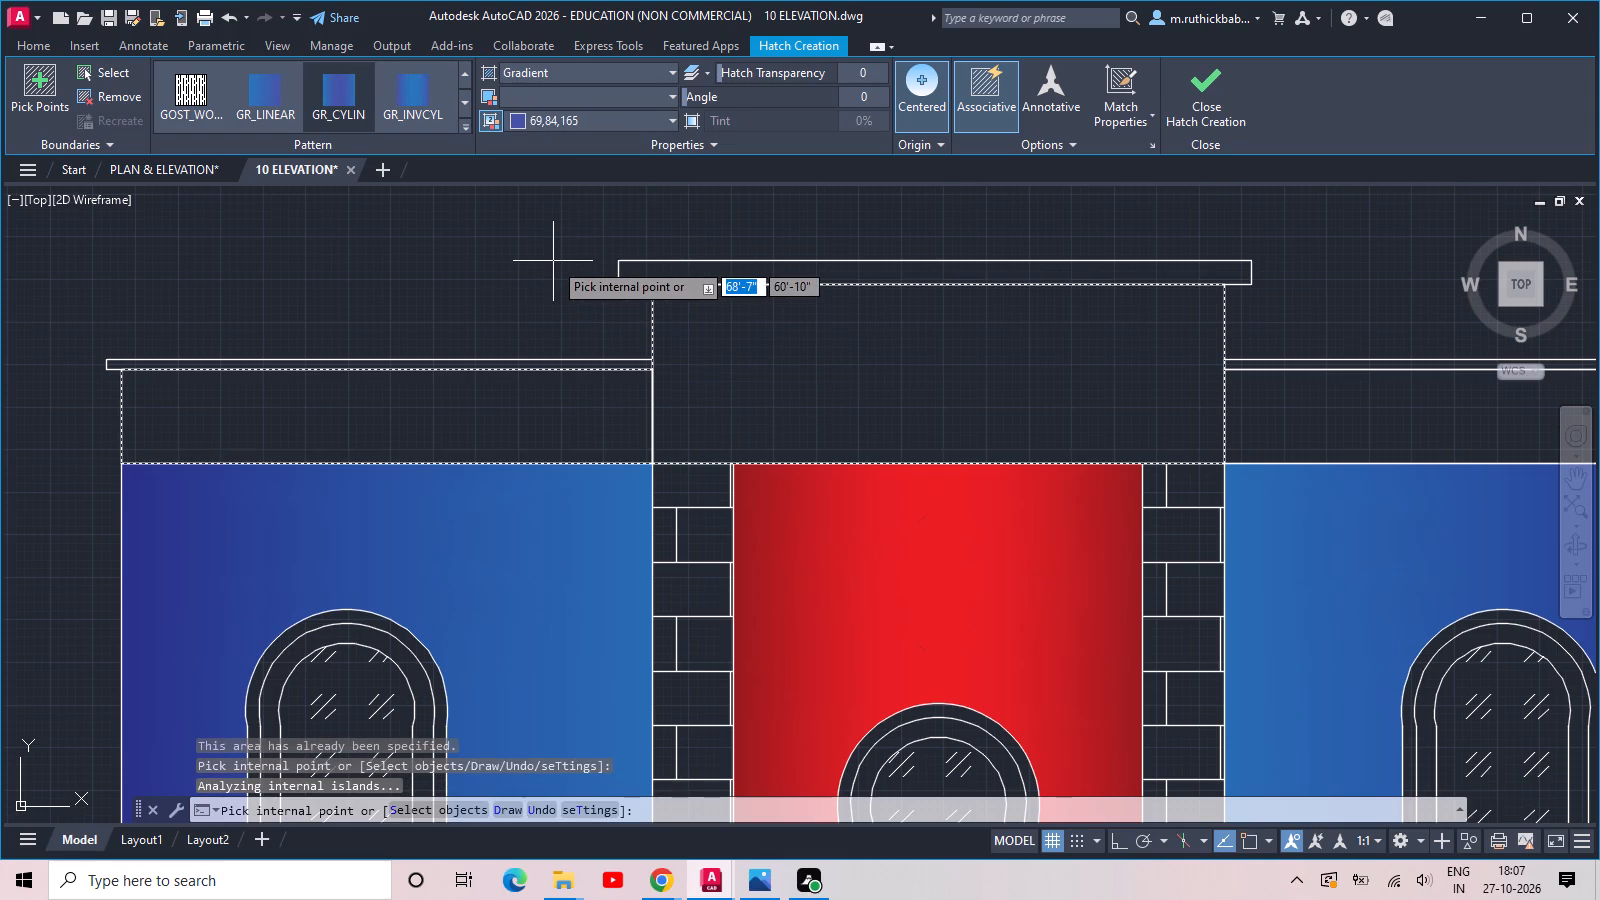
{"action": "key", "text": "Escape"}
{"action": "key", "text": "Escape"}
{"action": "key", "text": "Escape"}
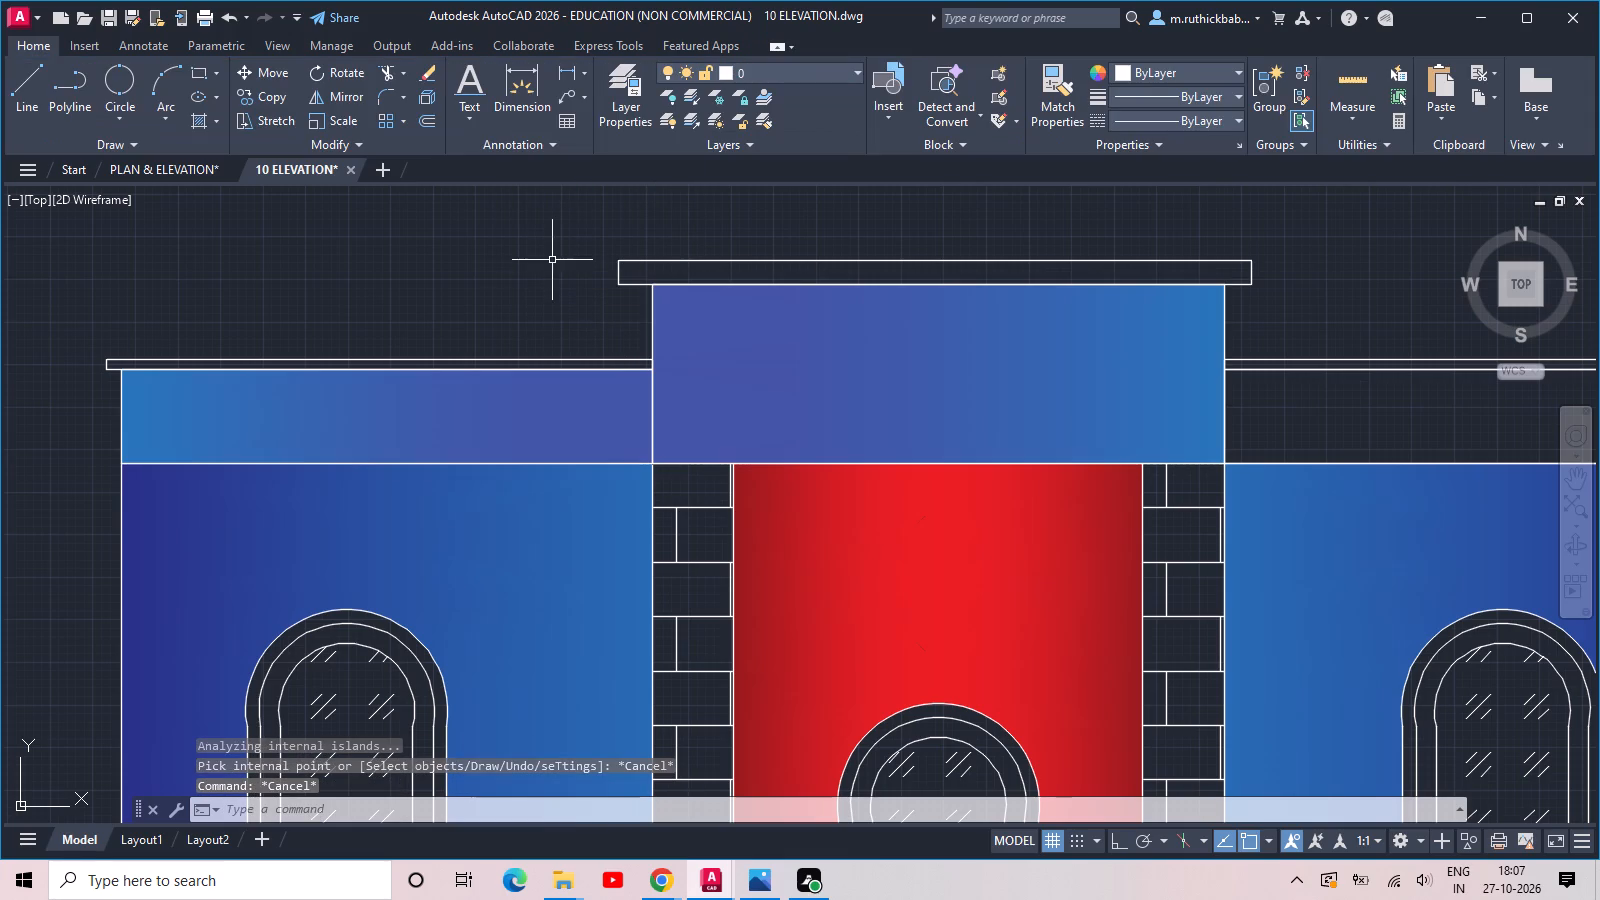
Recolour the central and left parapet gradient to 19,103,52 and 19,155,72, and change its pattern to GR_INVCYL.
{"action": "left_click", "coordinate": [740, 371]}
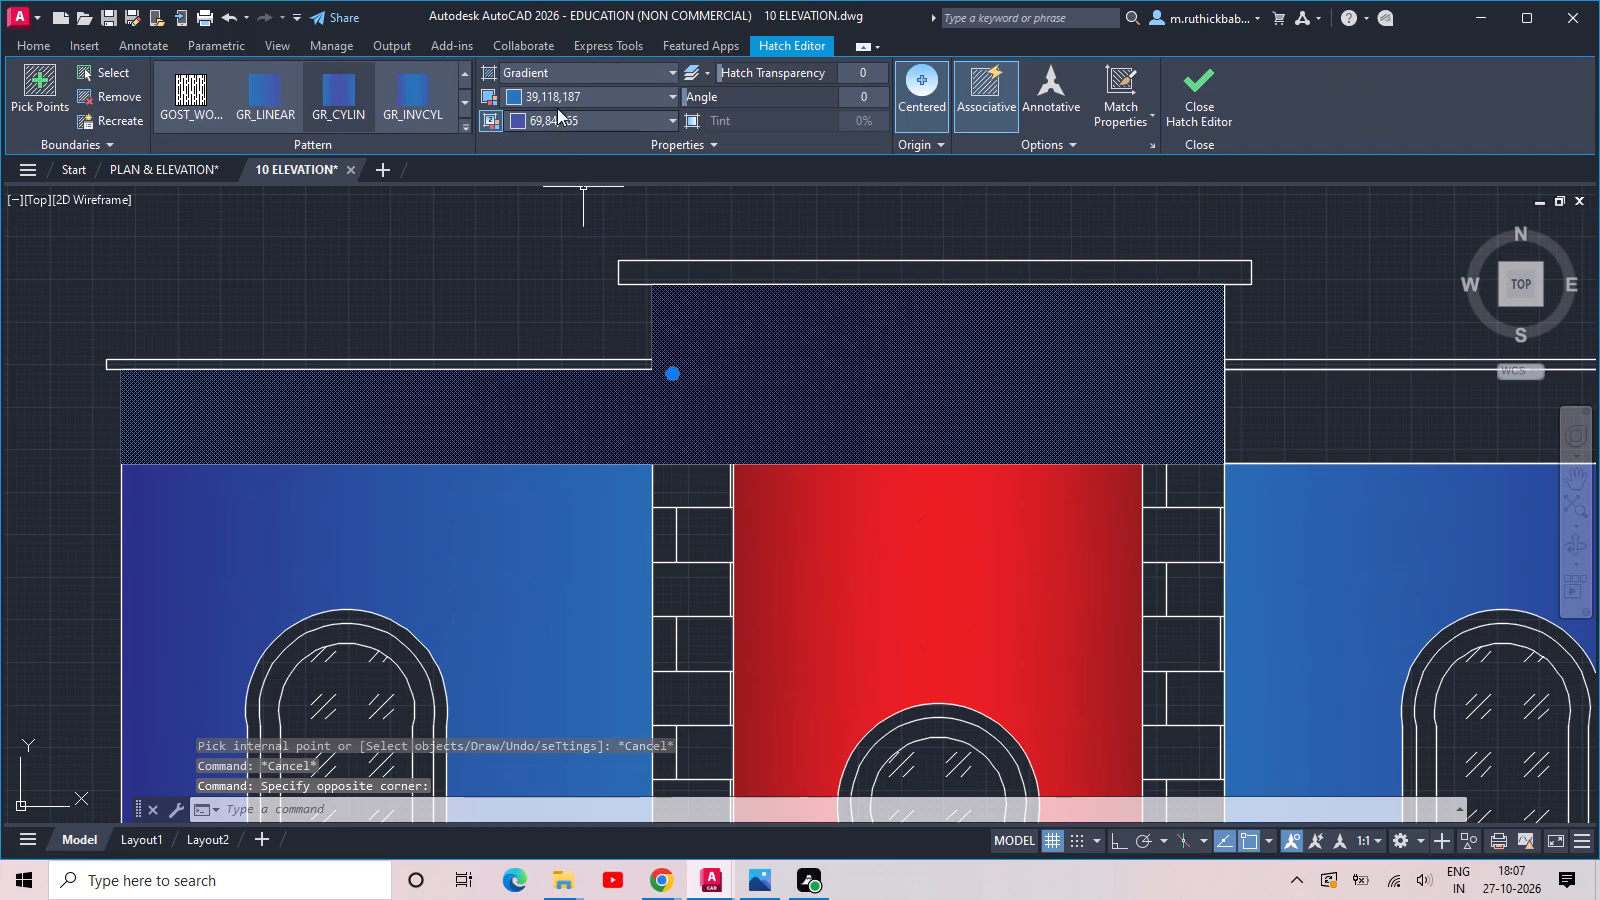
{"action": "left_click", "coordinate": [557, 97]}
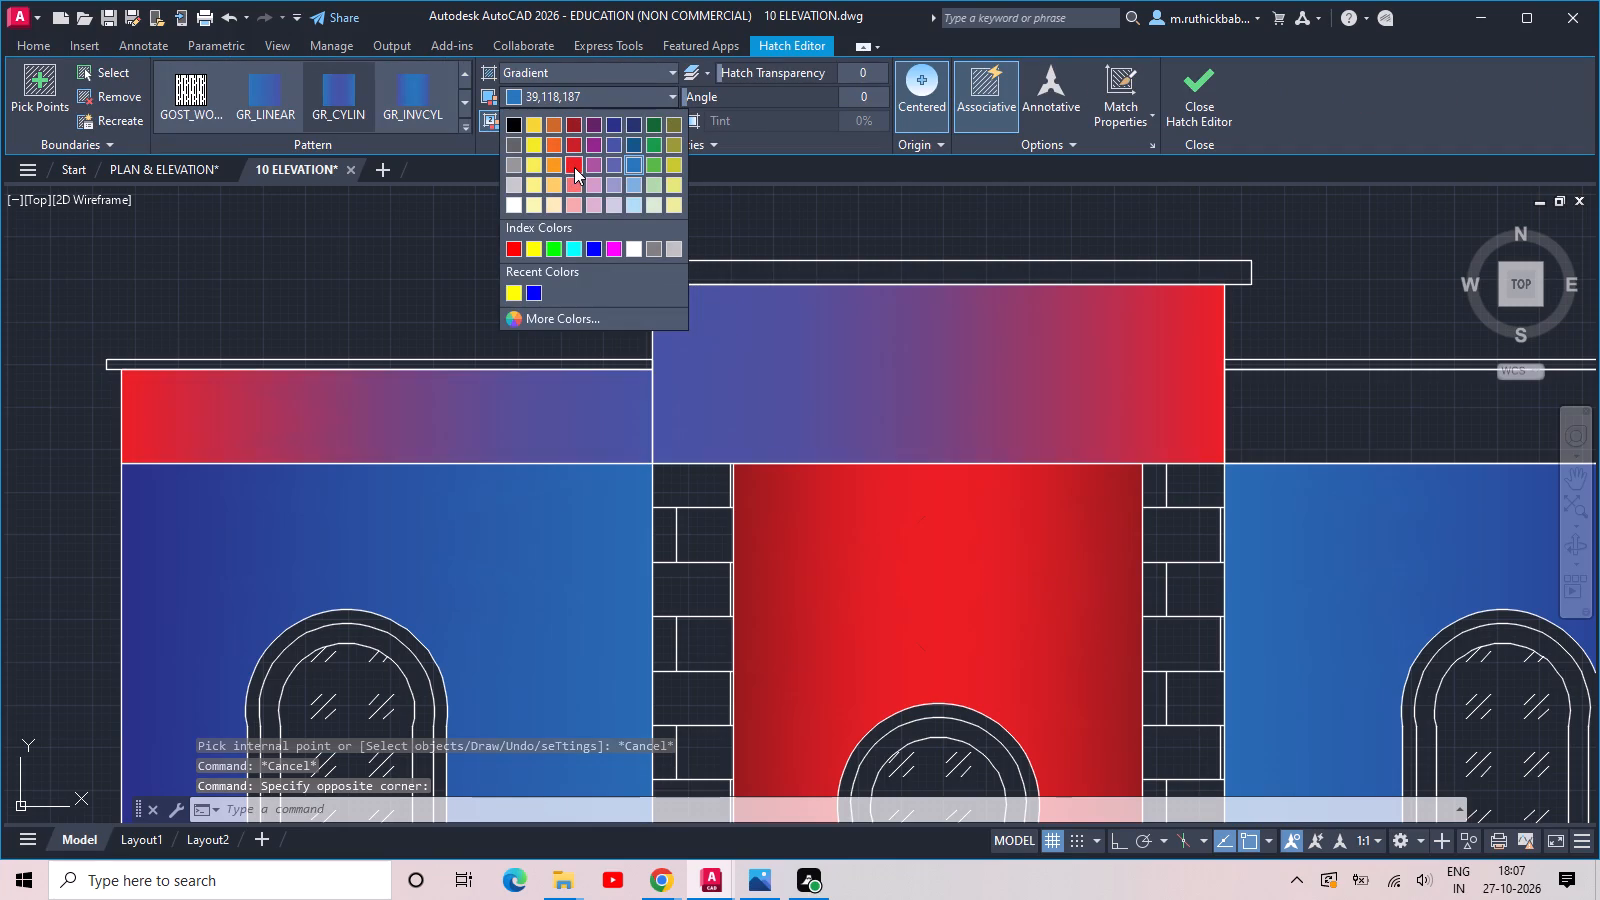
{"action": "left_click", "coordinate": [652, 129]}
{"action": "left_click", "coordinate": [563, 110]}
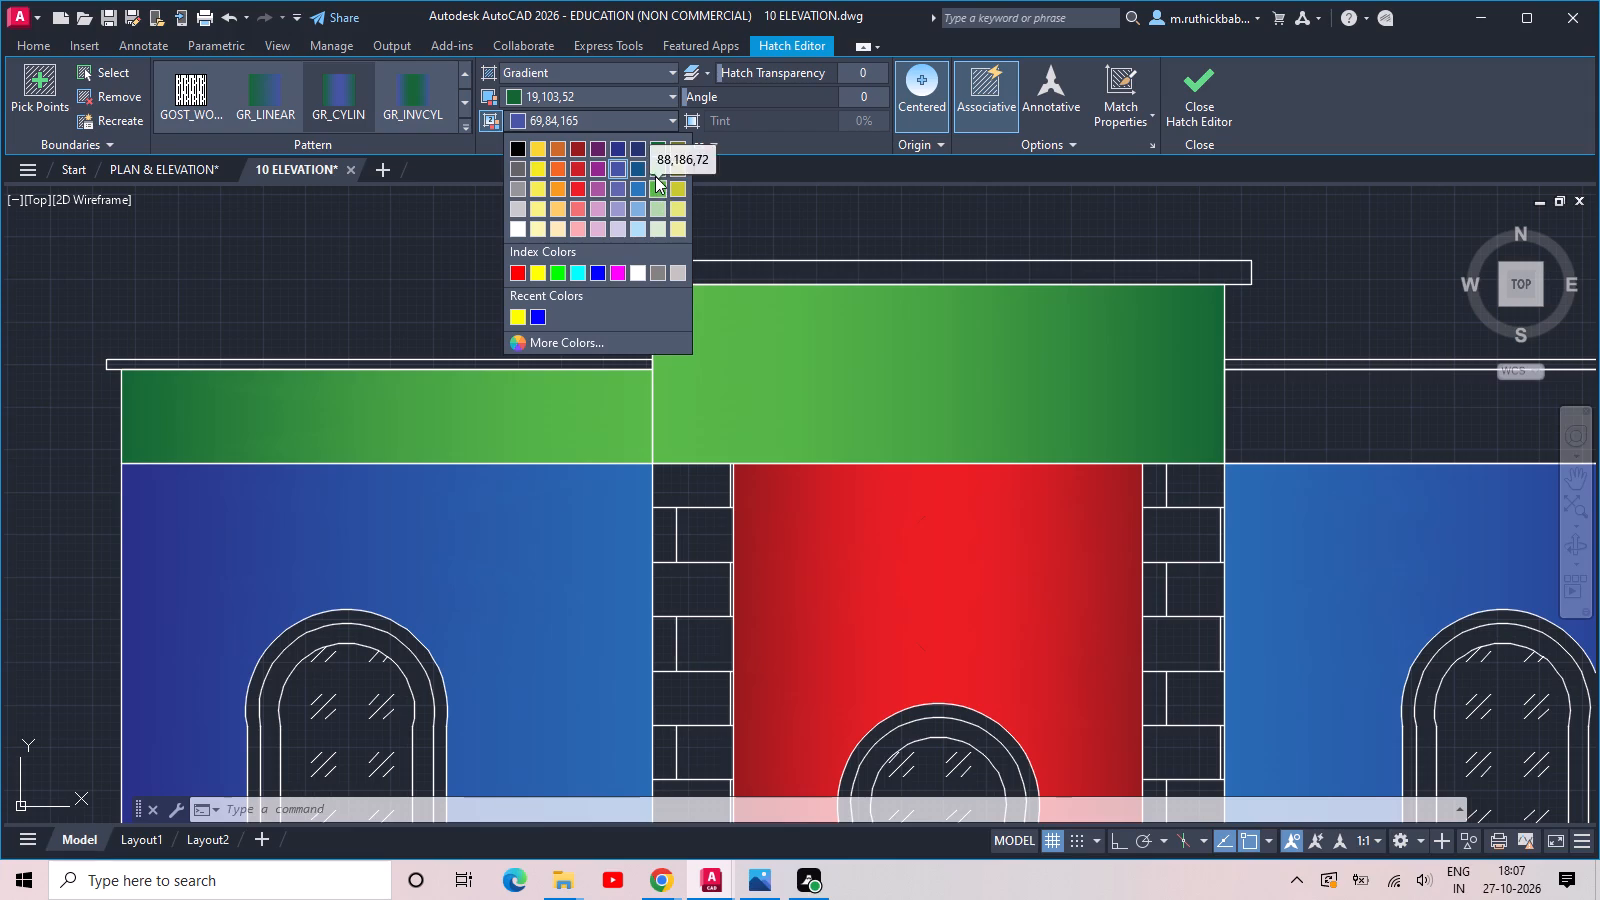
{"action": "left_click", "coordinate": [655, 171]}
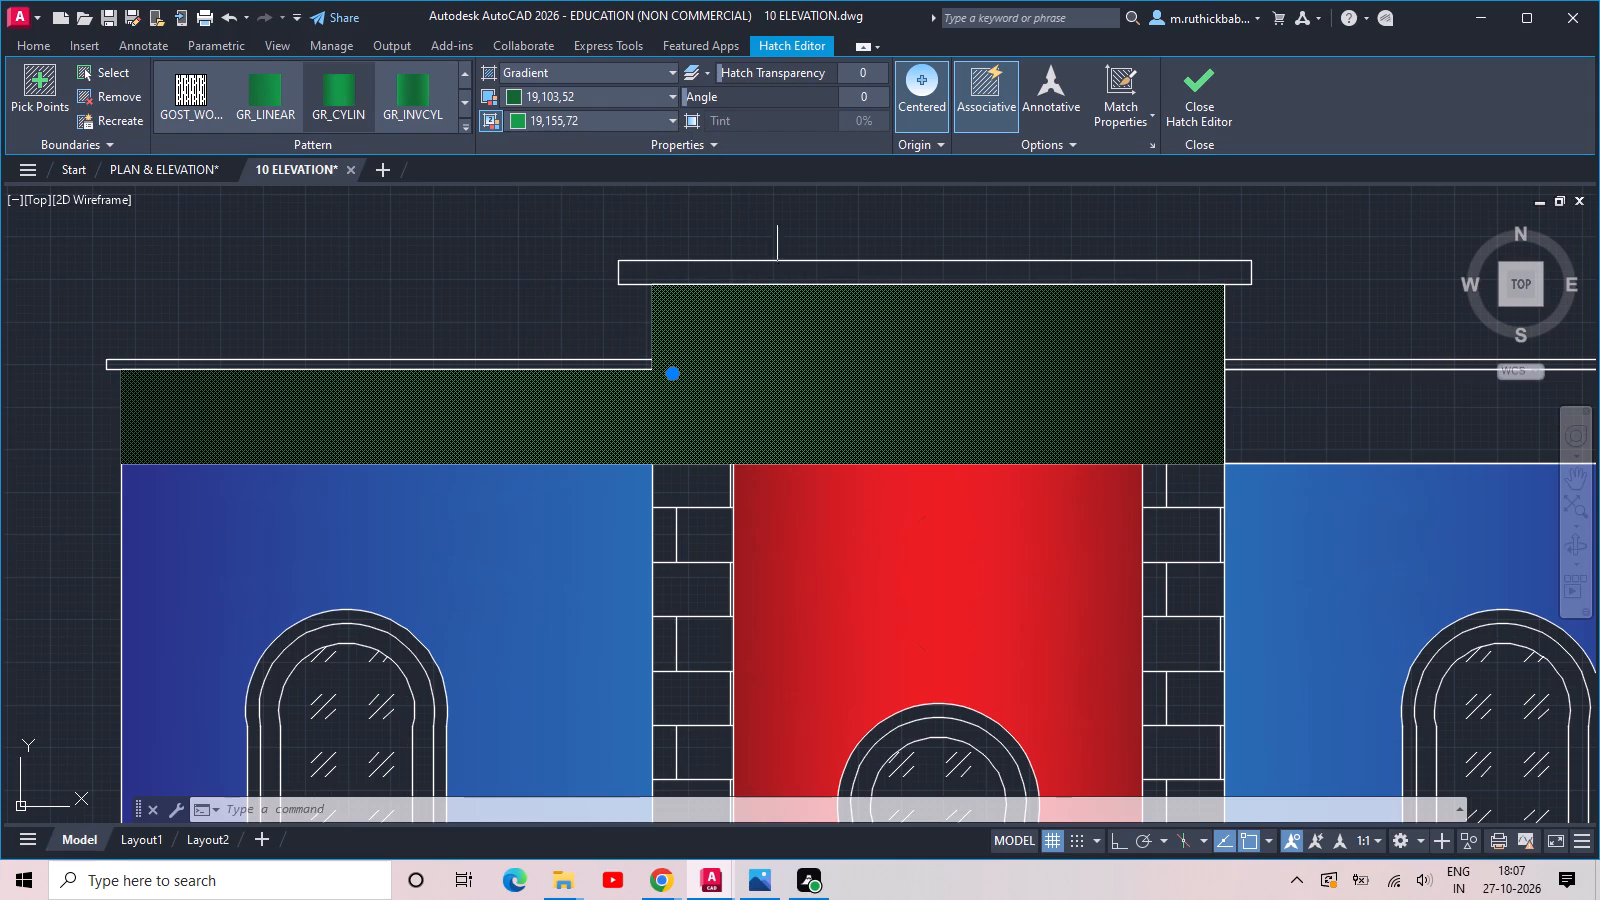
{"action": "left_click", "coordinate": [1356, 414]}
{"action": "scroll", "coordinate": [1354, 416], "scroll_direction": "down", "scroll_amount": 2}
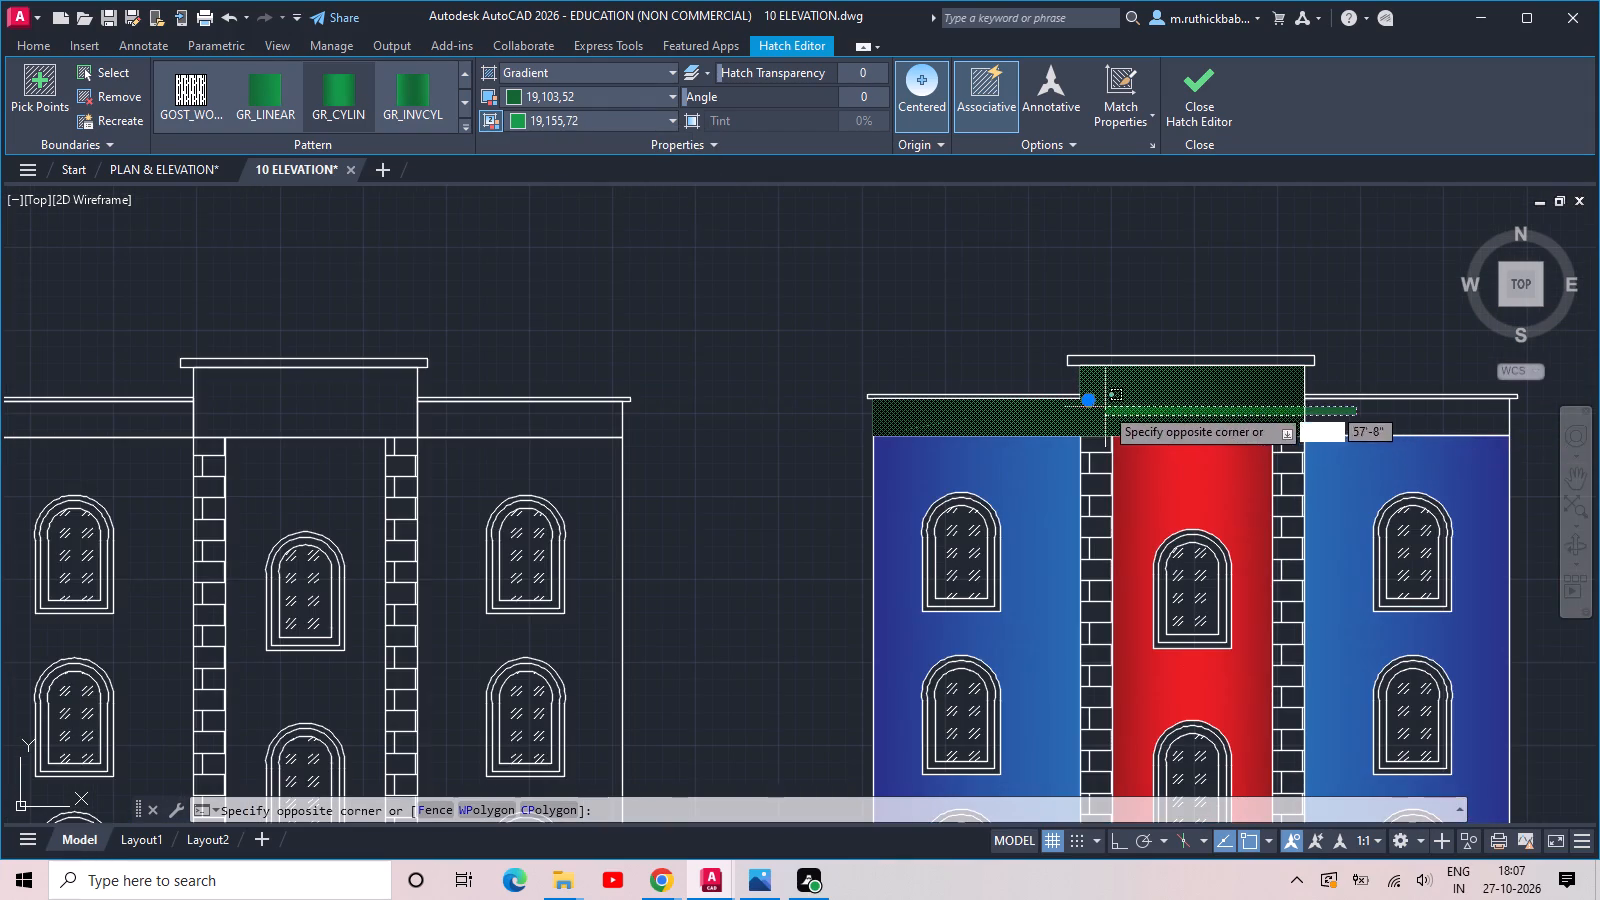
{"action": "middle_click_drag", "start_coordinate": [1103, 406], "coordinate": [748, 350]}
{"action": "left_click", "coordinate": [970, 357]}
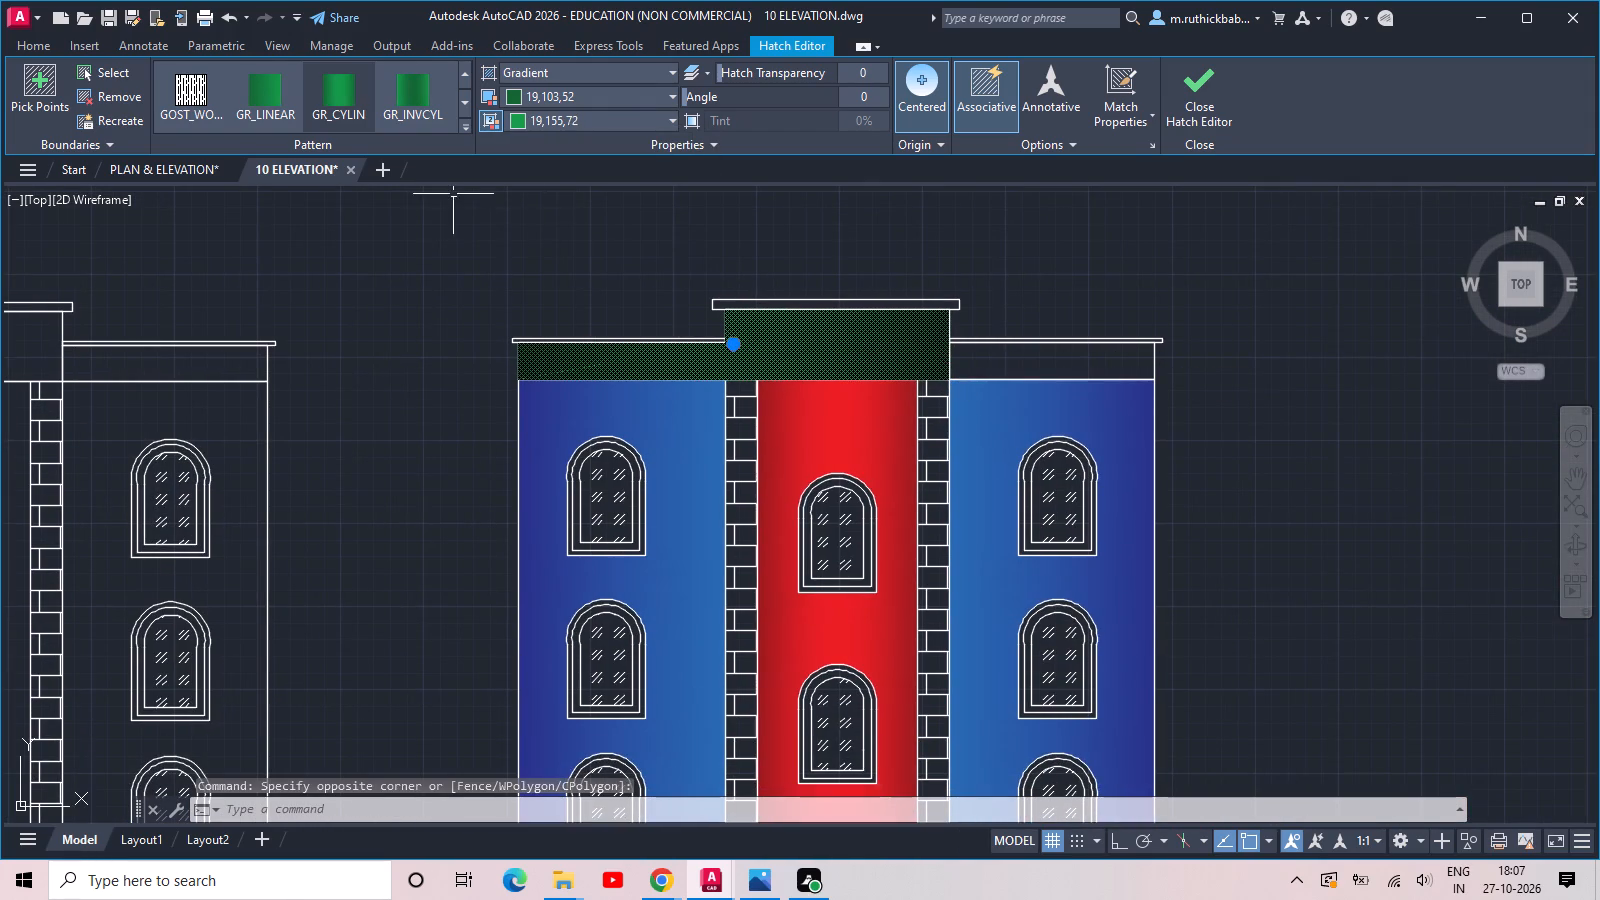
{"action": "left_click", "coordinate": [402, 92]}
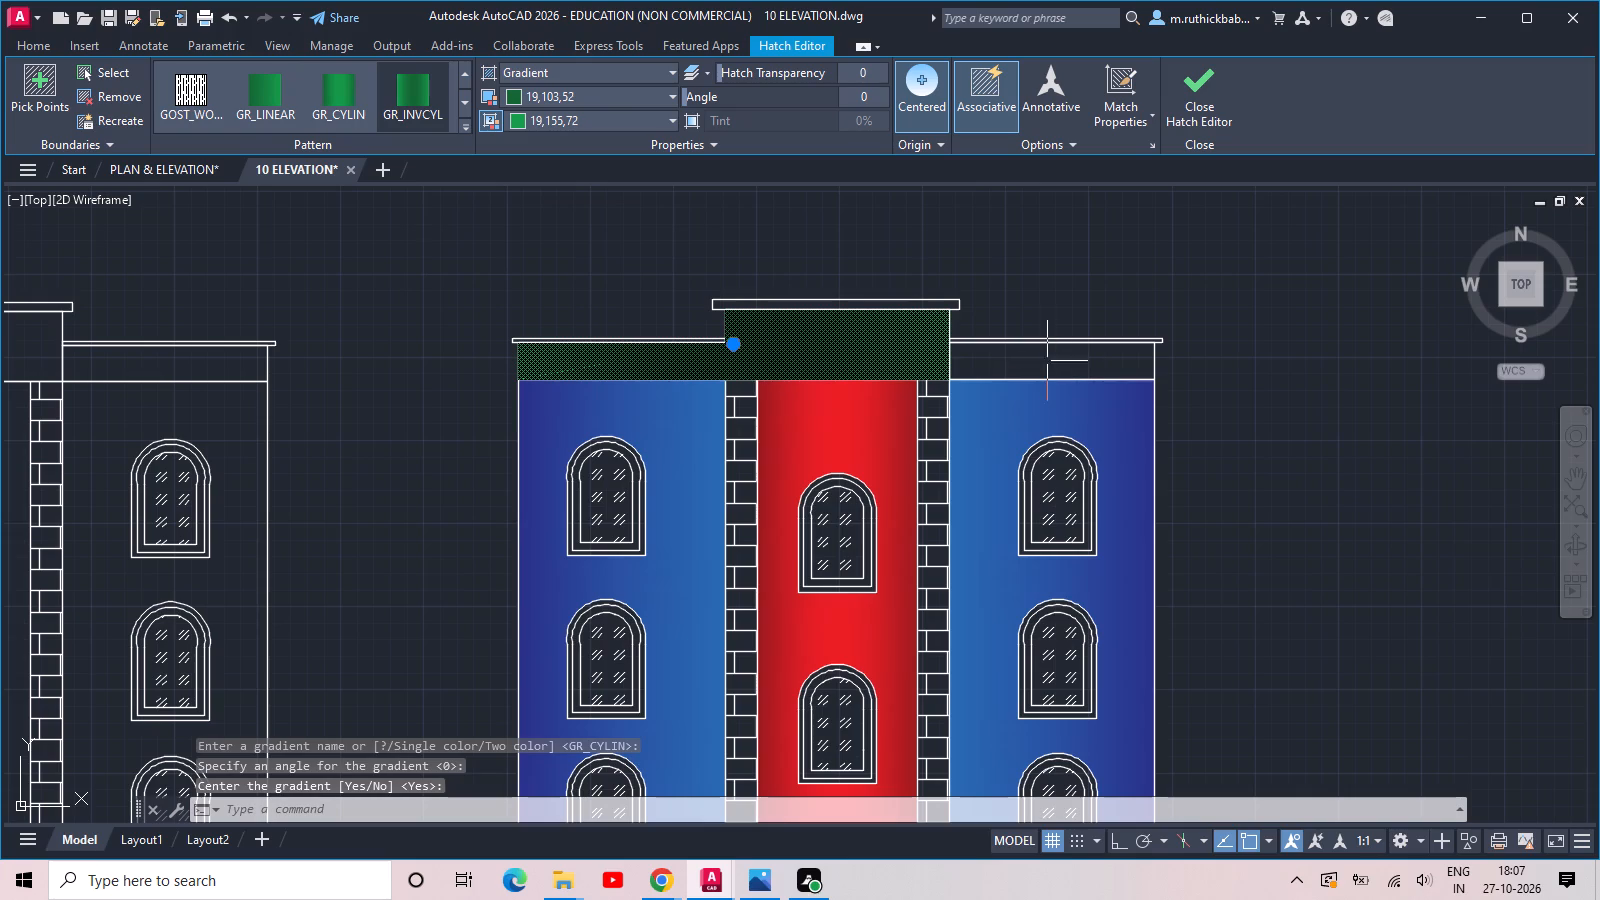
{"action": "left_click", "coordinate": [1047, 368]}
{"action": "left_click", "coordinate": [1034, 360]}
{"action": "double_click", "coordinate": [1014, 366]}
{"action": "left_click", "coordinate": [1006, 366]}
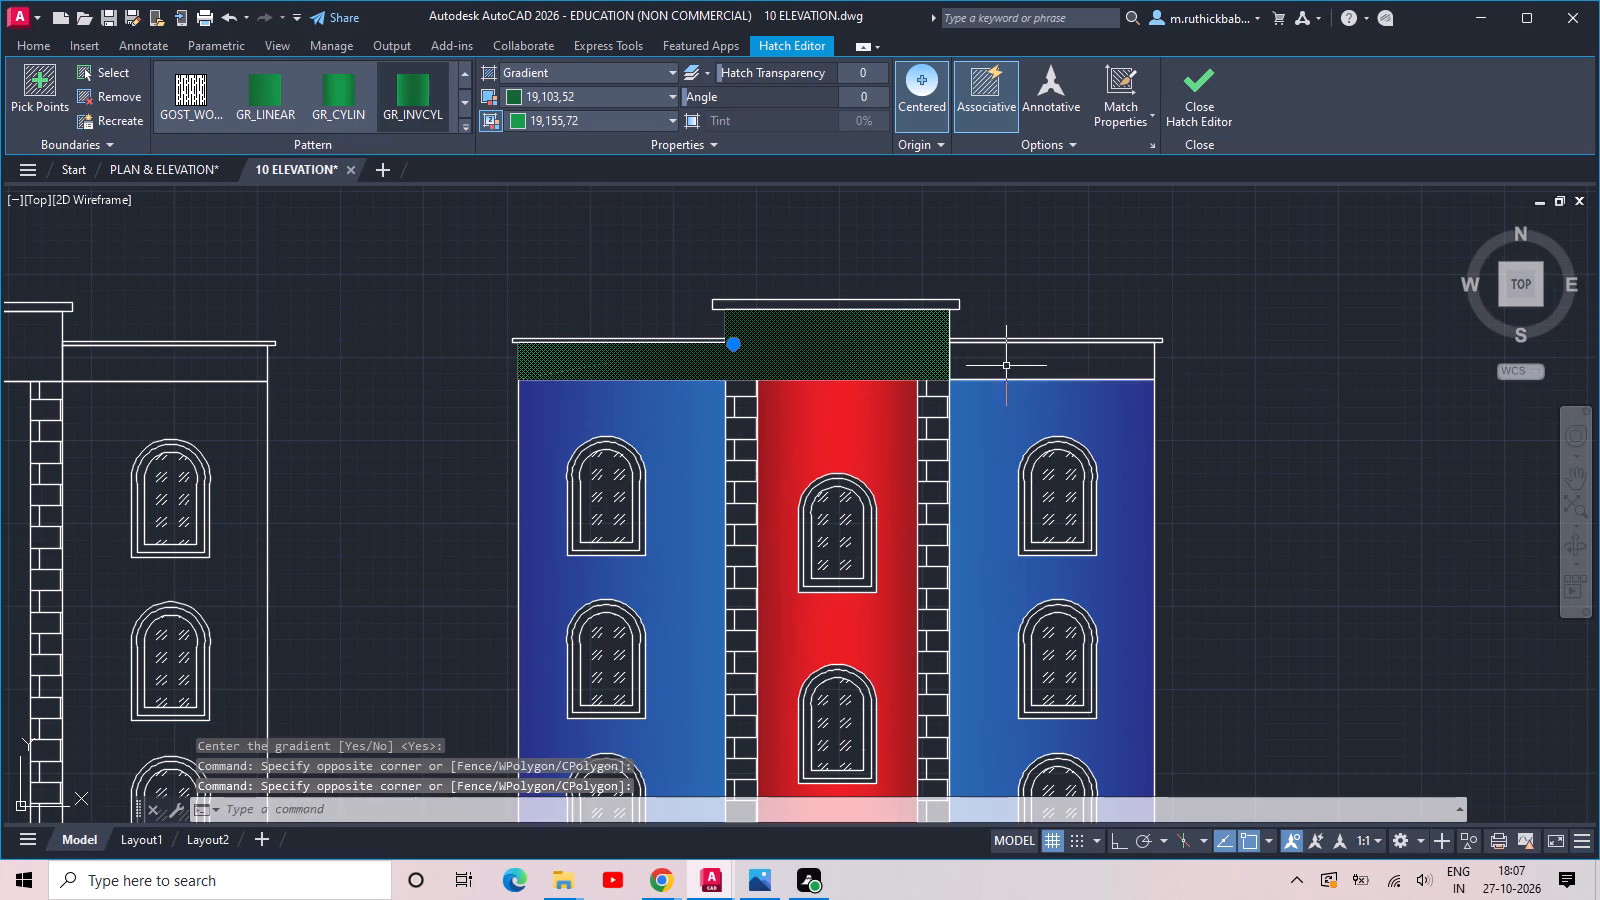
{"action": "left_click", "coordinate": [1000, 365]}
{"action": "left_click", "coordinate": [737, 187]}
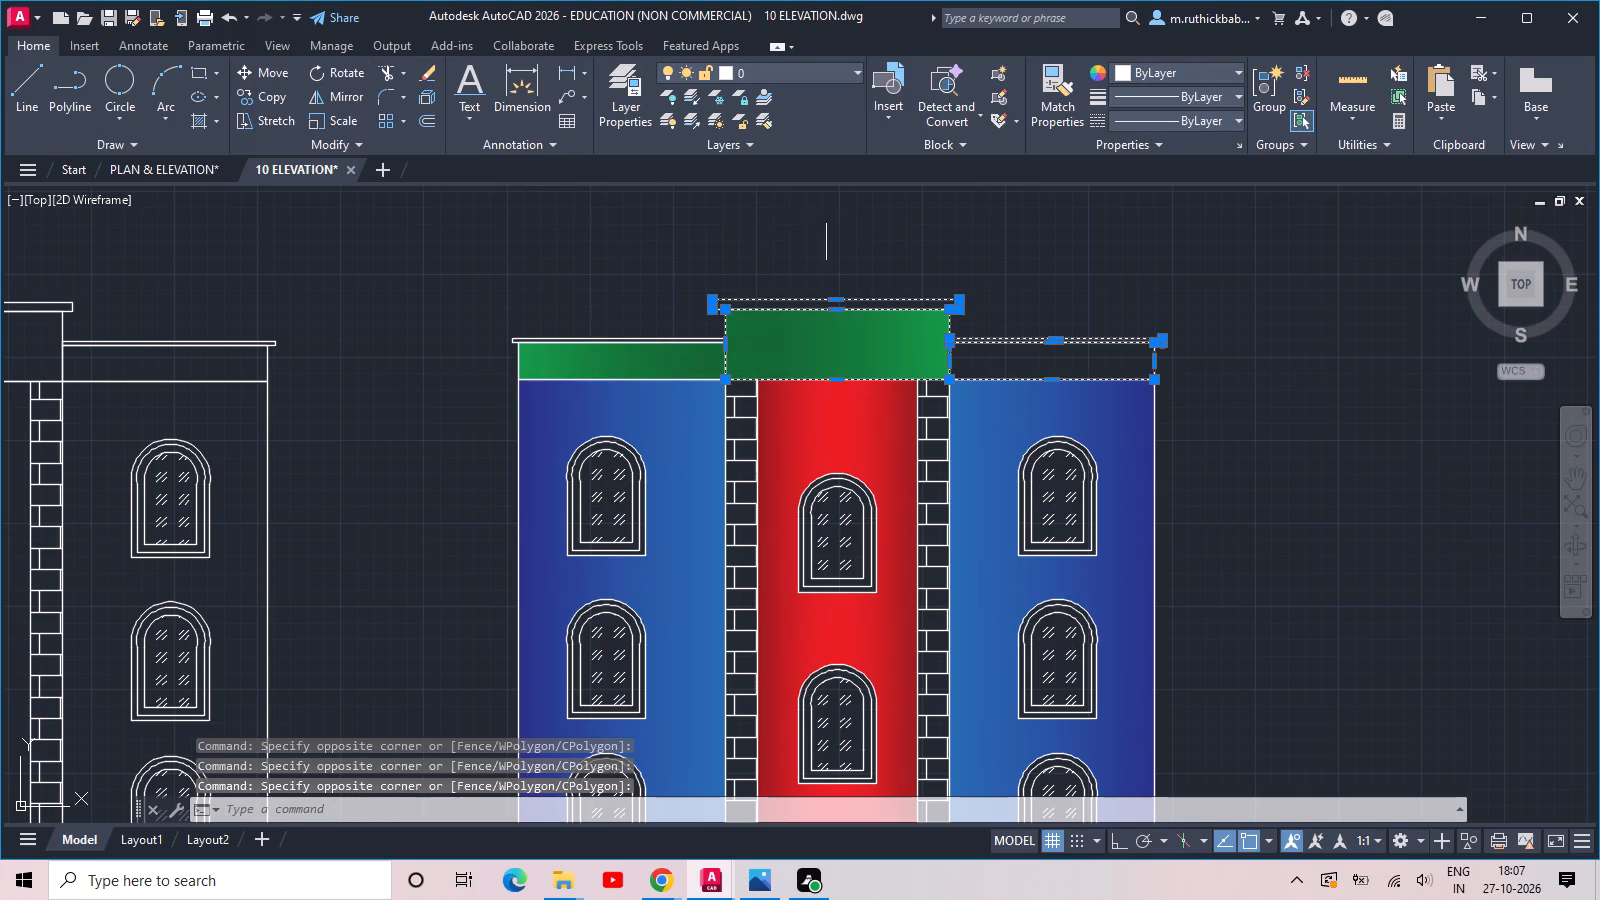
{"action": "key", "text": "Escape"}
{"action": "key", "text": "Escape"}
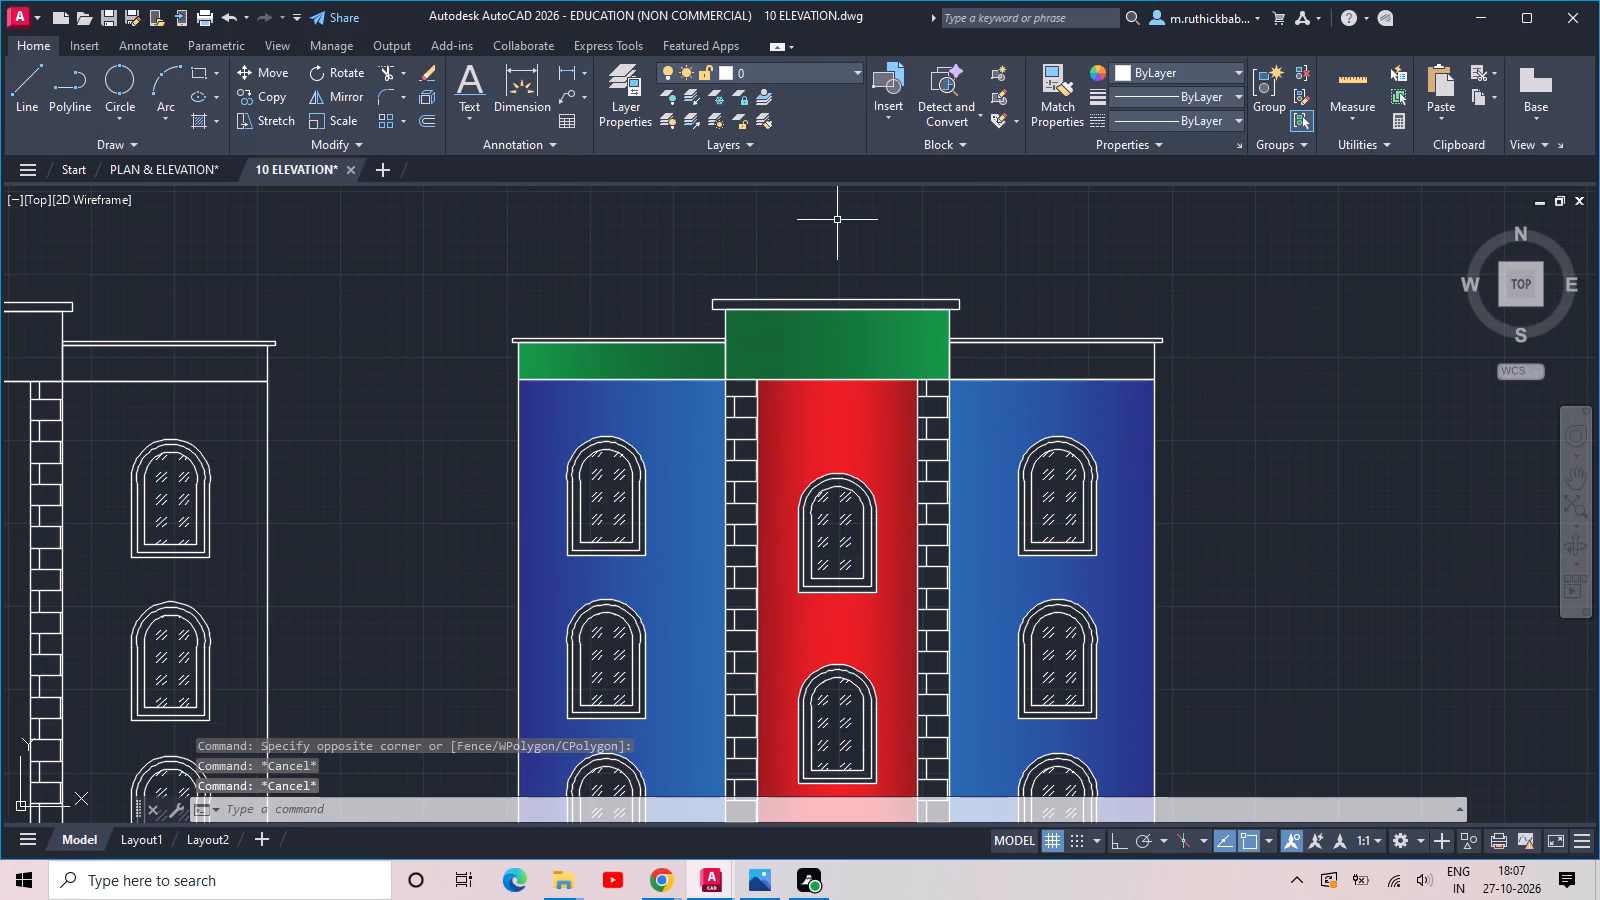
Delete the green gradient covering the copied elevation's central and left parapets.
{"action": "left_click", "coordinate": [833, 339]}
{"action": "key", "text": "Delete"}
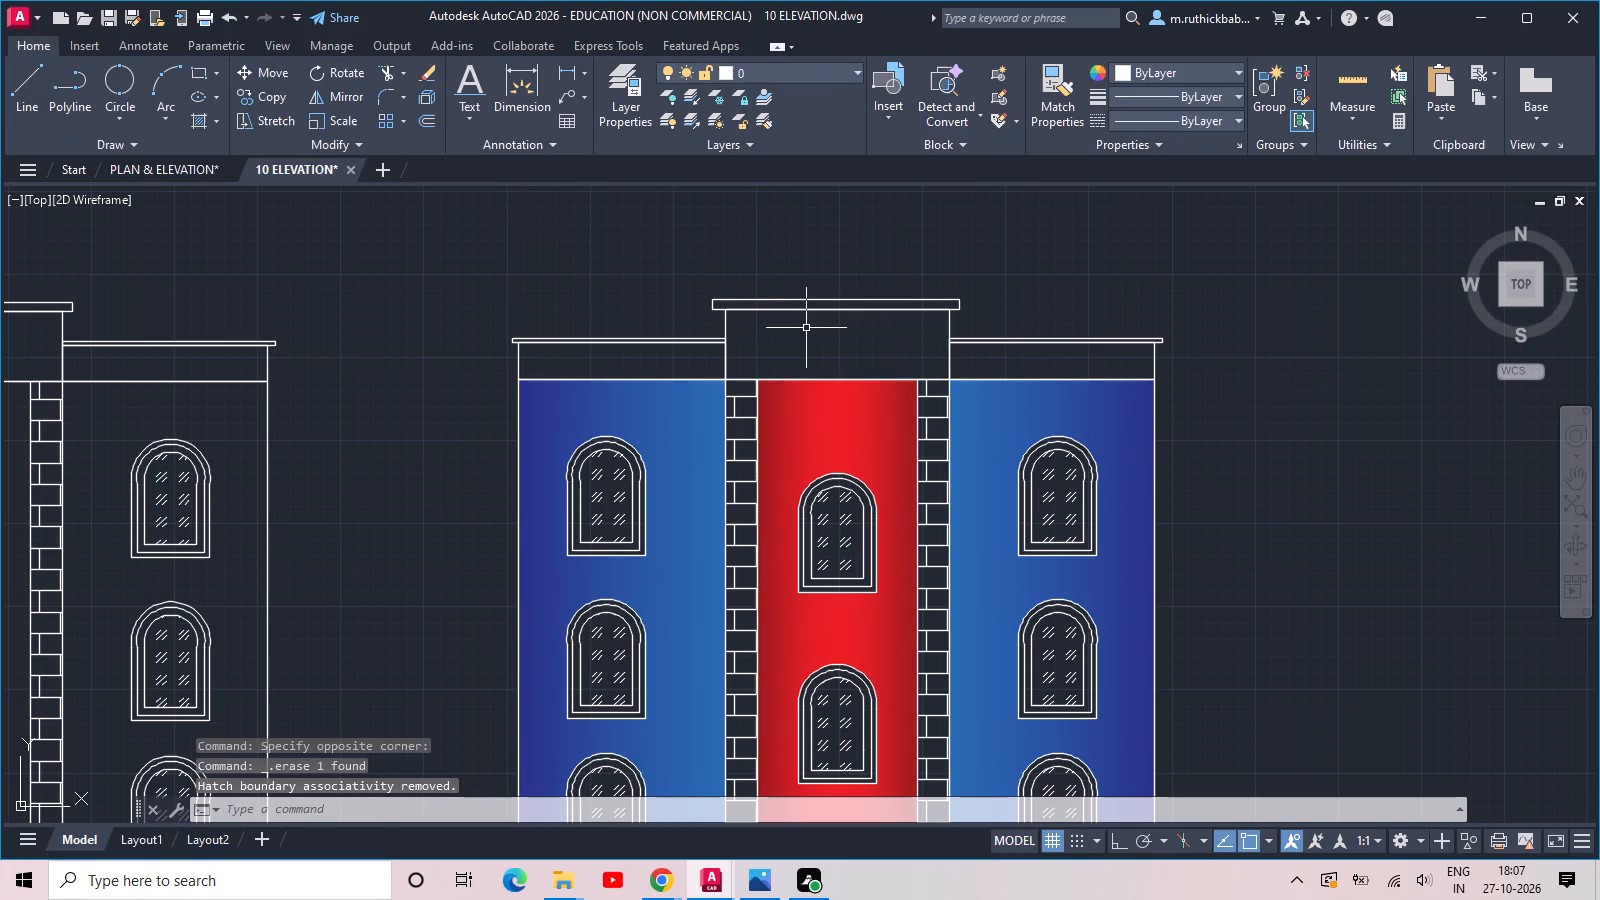
Fill the copied elevation's left and right side parapets with a GR_CYLIN gradient in 19,103,52 and 19,155,72, and finish the hatch.
{"action": "left_click", "coordinate": [204, 129]}
{"action": "scroll", "coordinate": [222, 114], "scroll_direction": "down", "scroll_amount": 4}
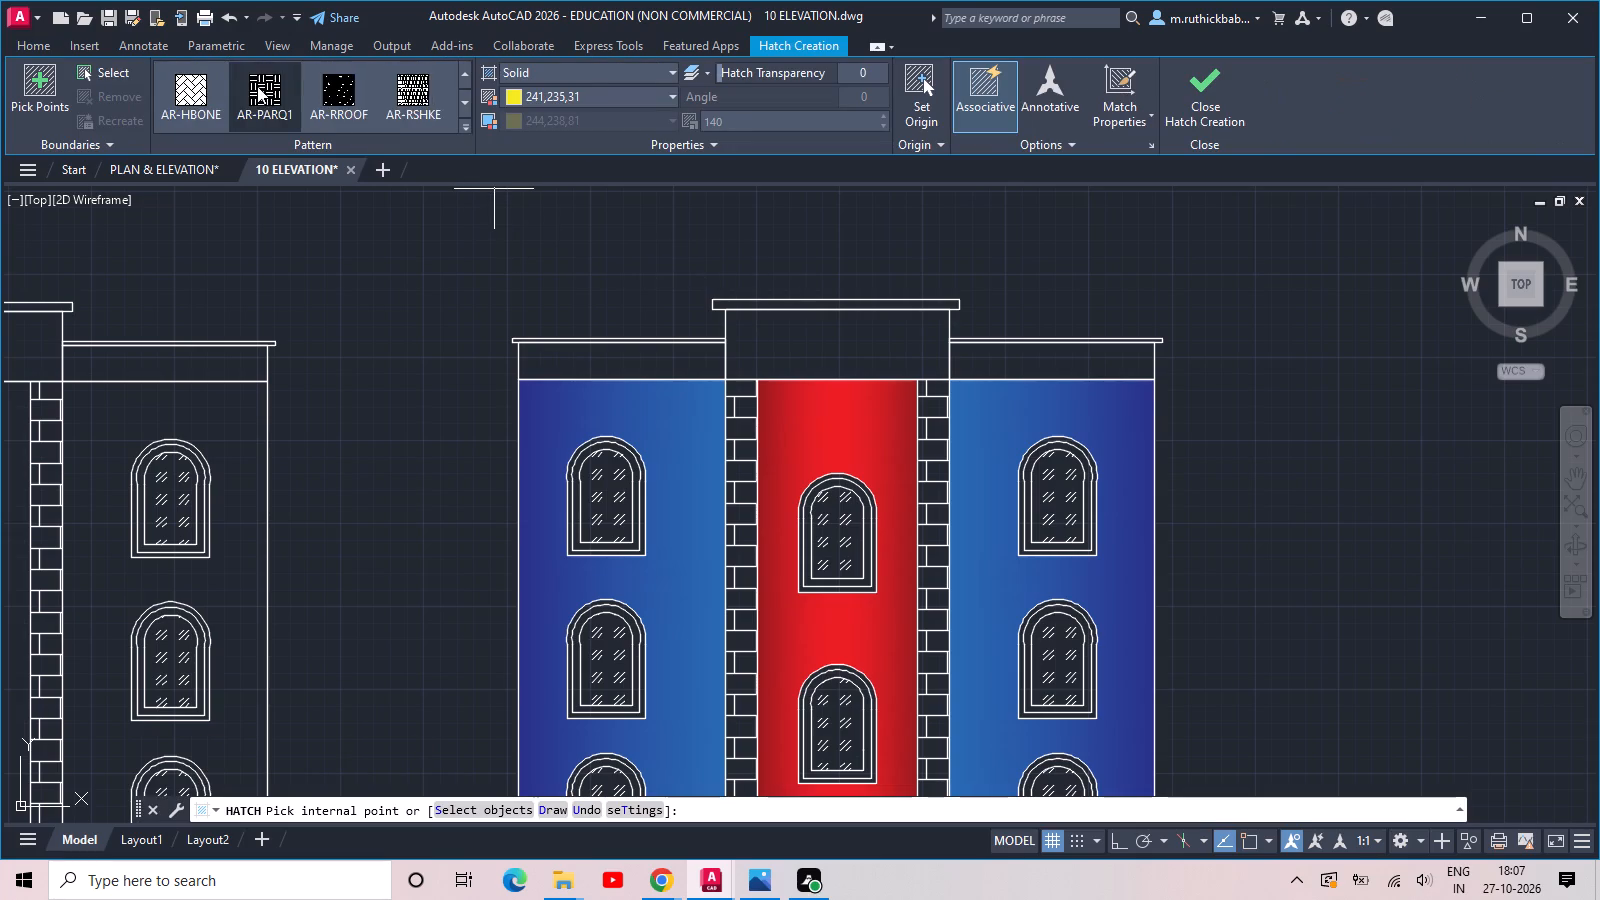
{"action": "scroll", "coordinate": [262, 85], "scroll_direction": "down", "scroll_amount": 6}
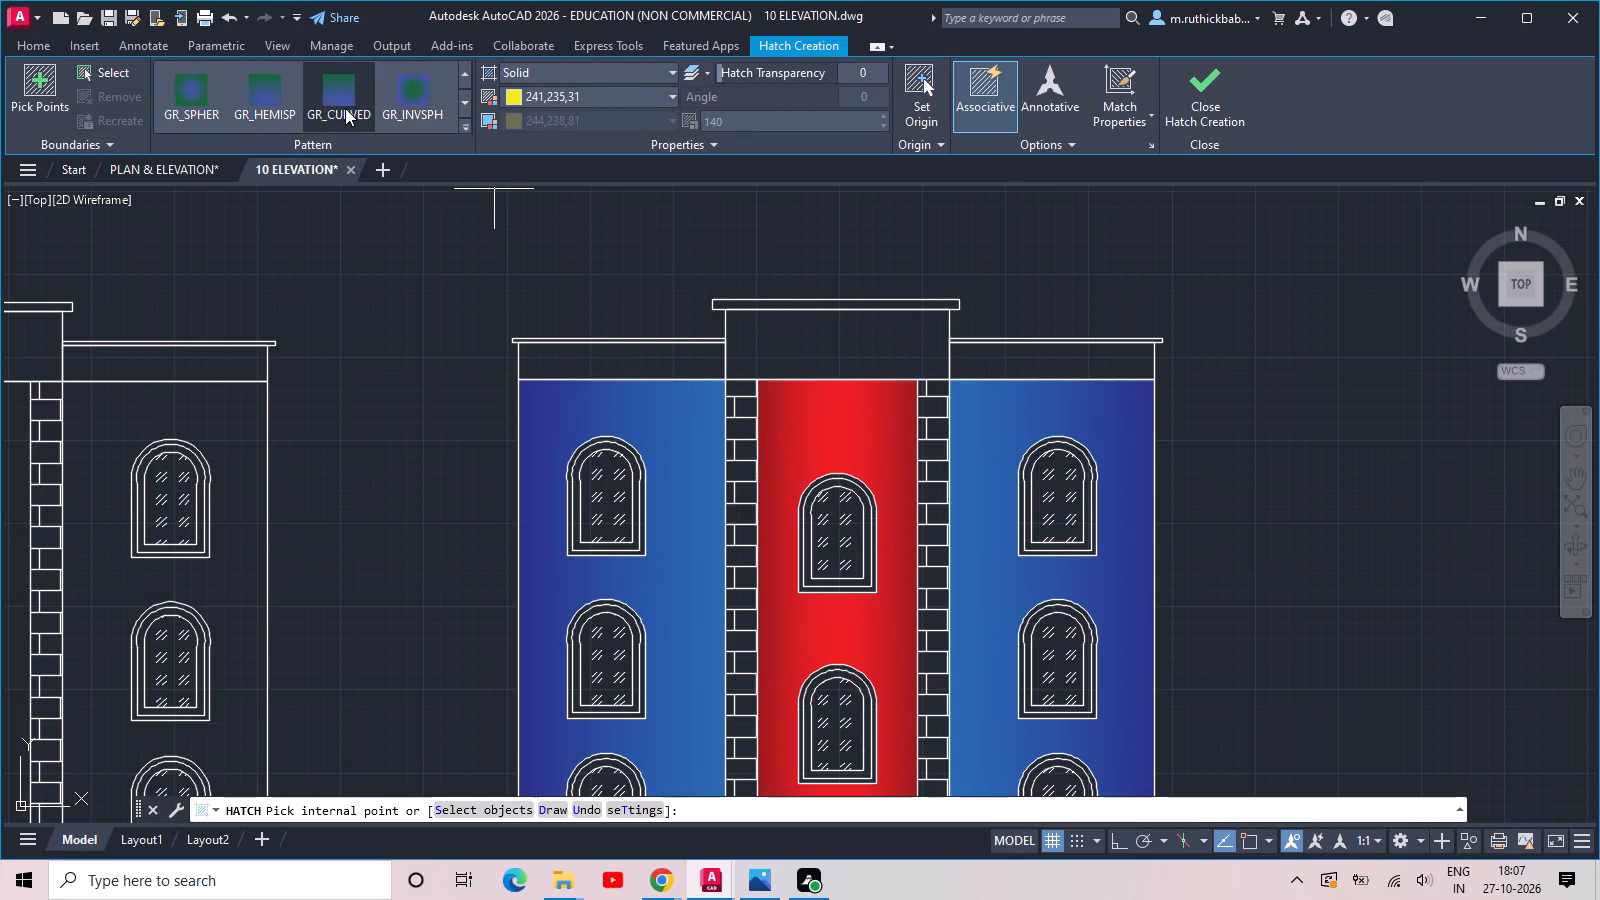
{"action": "scroll", "coordinate": [345, 108], "scroll_direction": "up", "scroll_amount": 2}
{"action": "scroll", "coordinate": [339, 96], "scroll_direction": "down", "scroll_amount": 1}
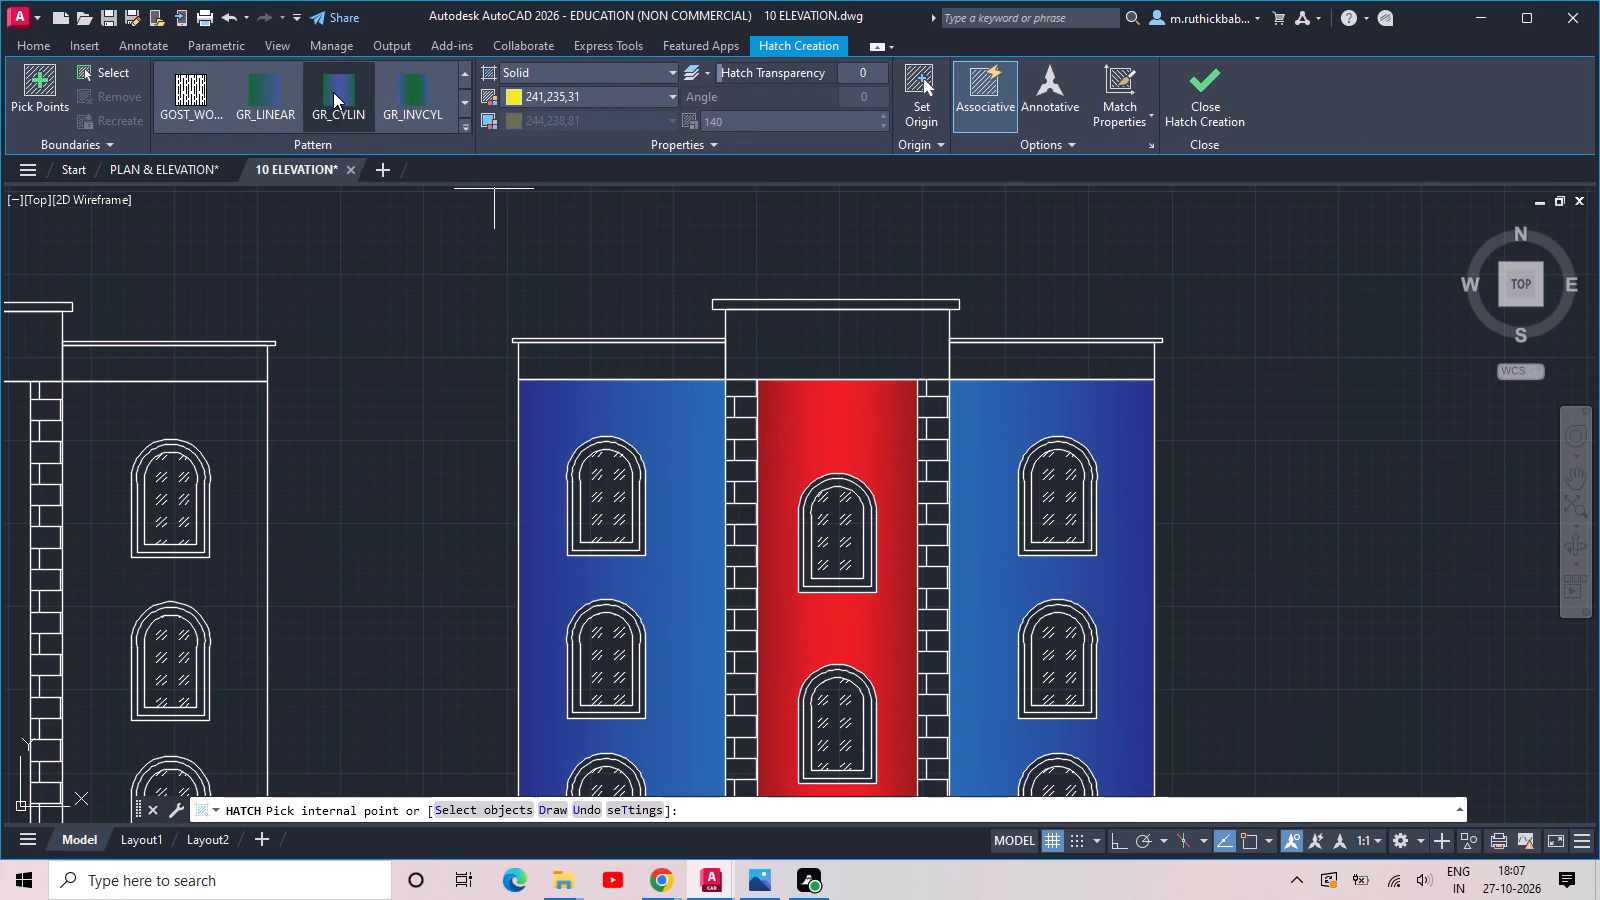
{"action": "left_click", "coordinate": [335, 93]}
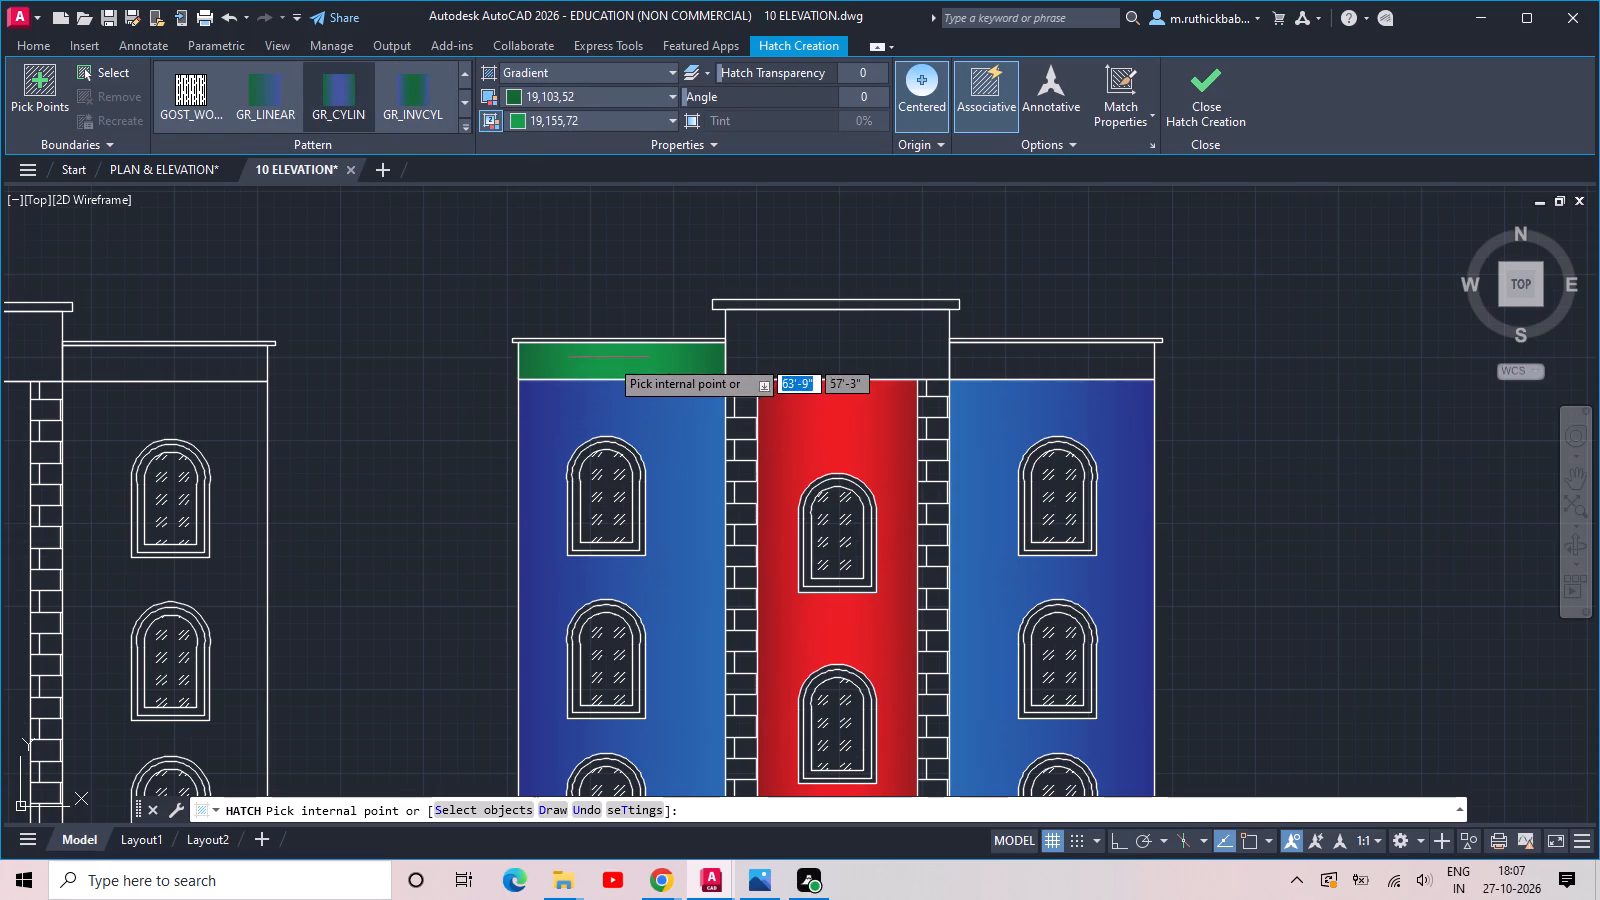
{"action": "left_click", "coordinate": [610, 358]}
{"action": "left_click", "coordinate": [1023, 363]}
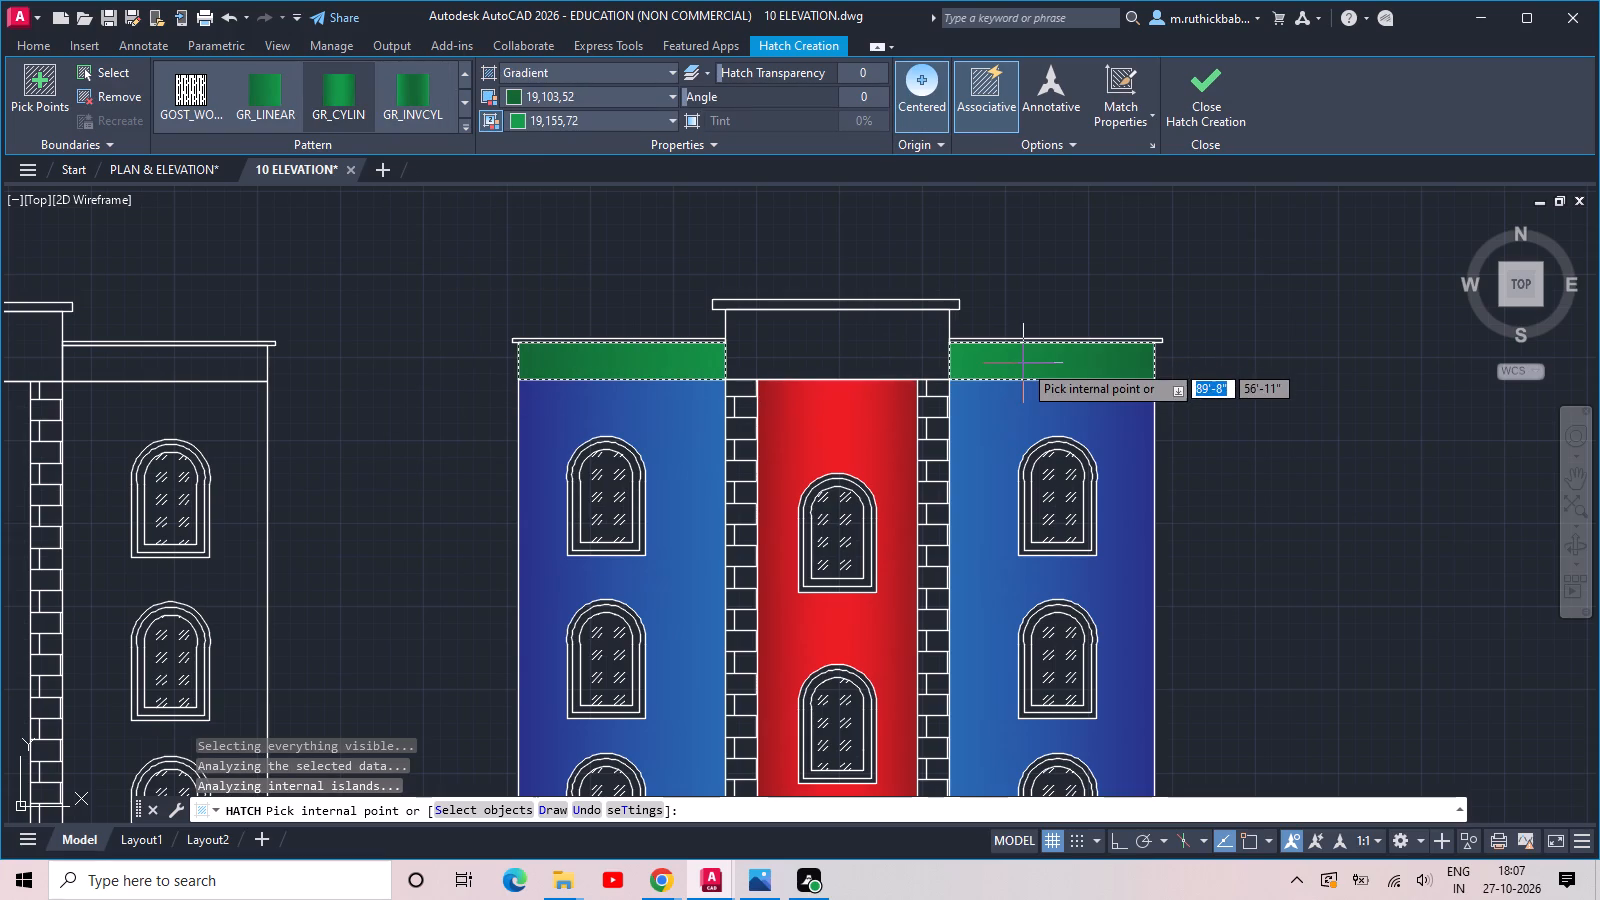
{"action": "double_click", "coordinate": [1197, 114]}
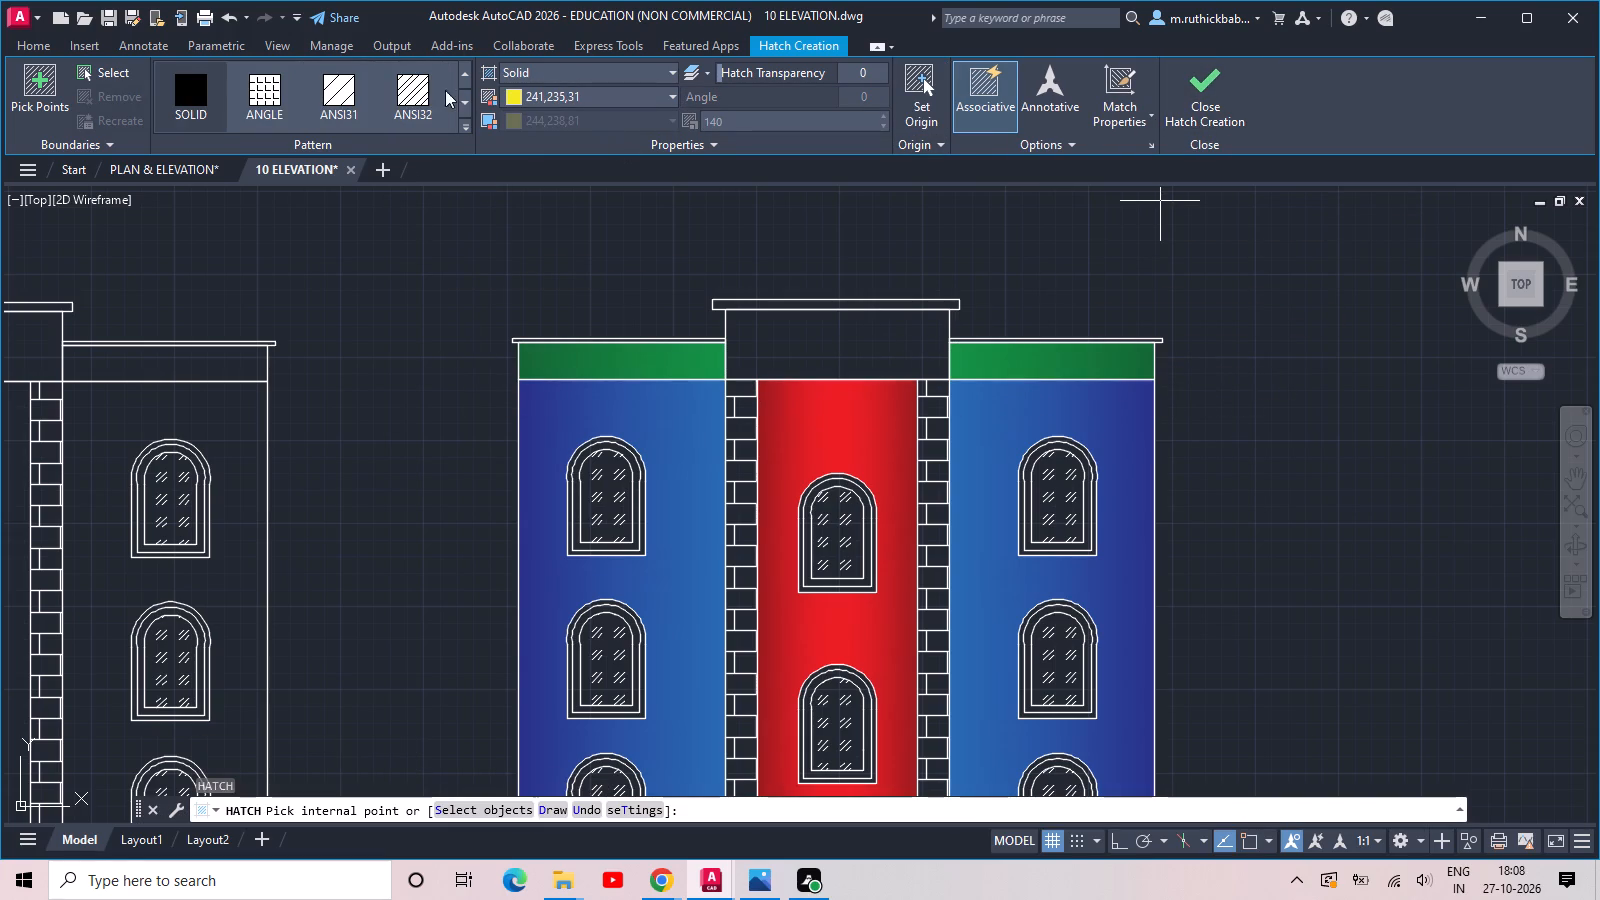
Fill the copied elevation's central parapet with a GR_INVSPH gradient in colours 248,246,176 and 241,235,31.
{"action": "scroll", "coordinate": [376, 97], "scroll_direction": "down", "scroll_amount": 9}
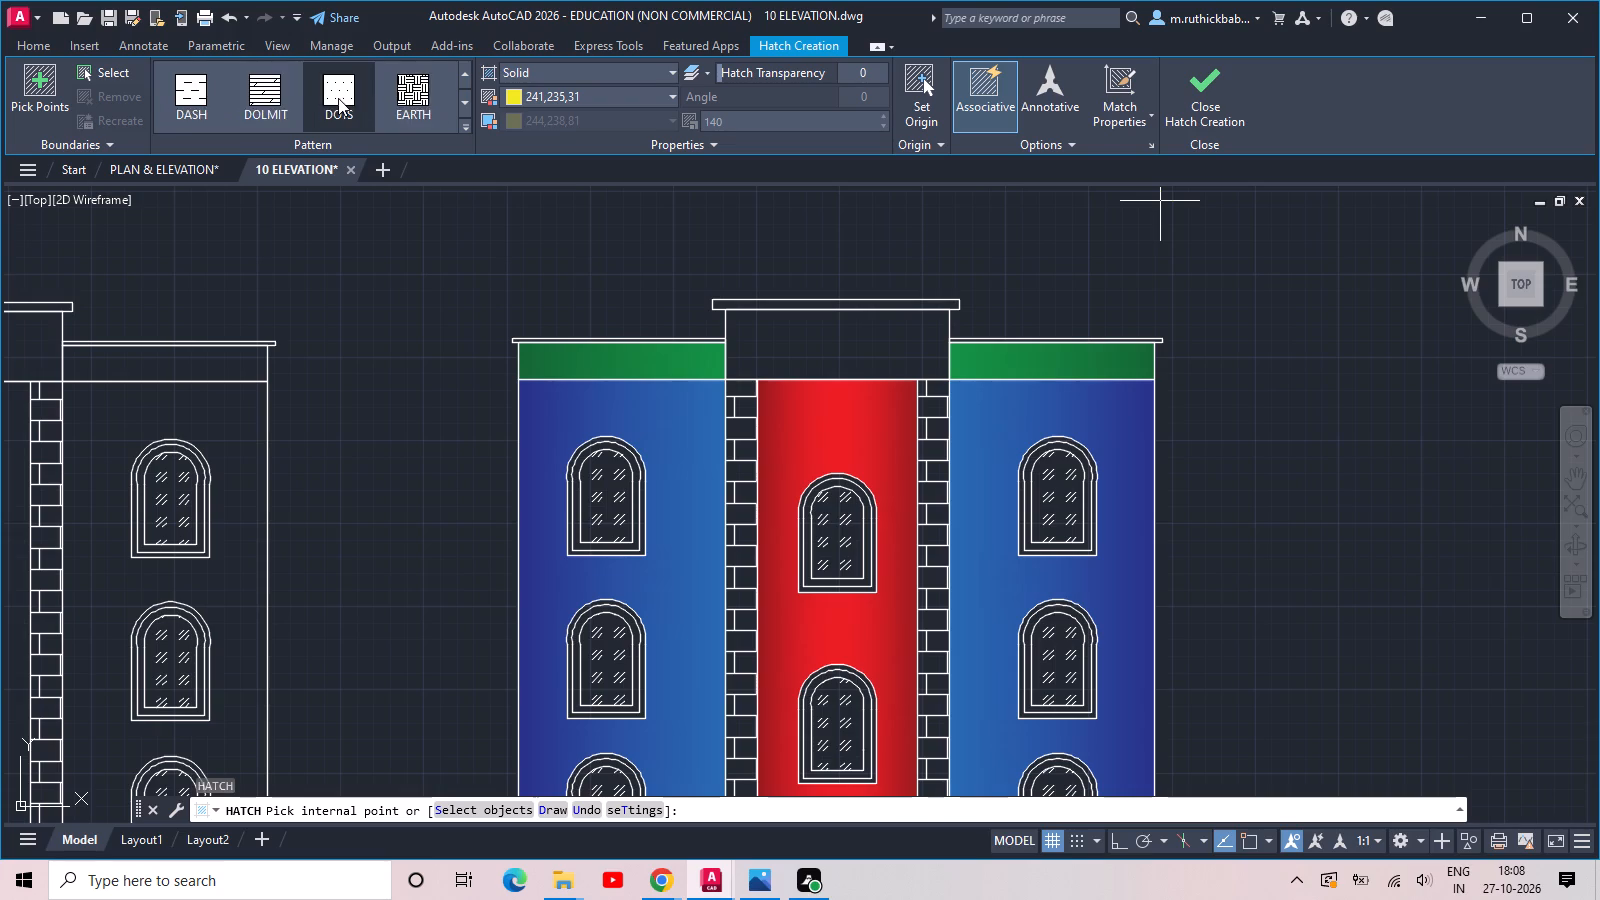
{"action": "scroll", "coordinate": [338, 98], "scroll_direction": "down", "scroll_amount": 2}
{"action": "scroll", "coordinate": [338, 98], "scroll_direction": "up", "scroll_amount": 2}
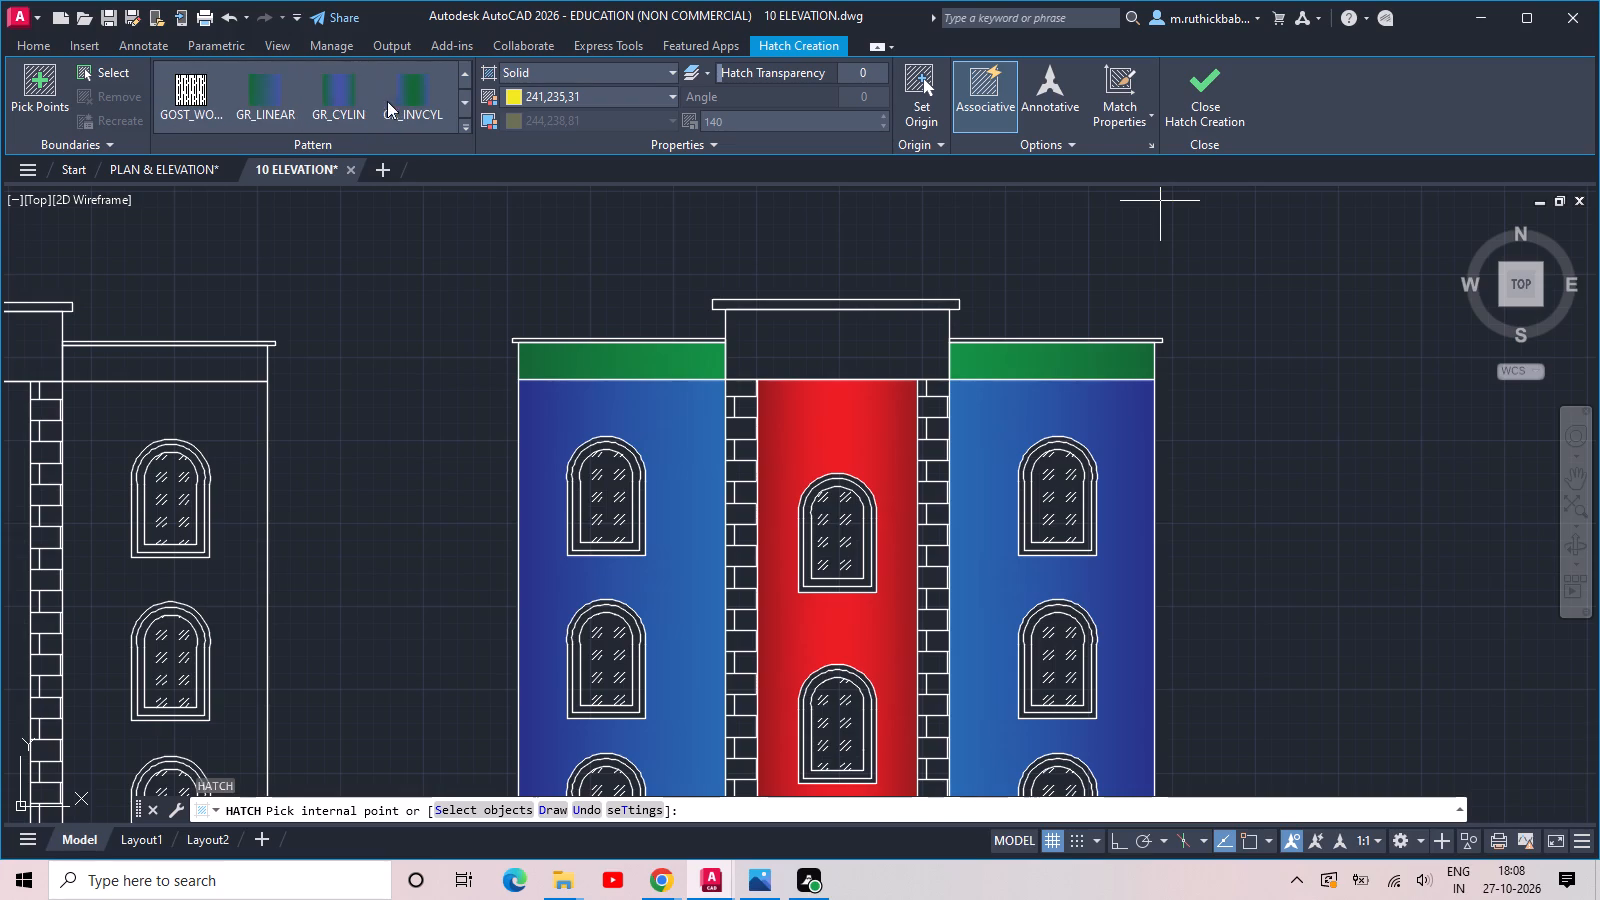
{"action": "scroll", "coordinate": [330, 89], "scroll_direction": "down", "scroll_amount": 1}
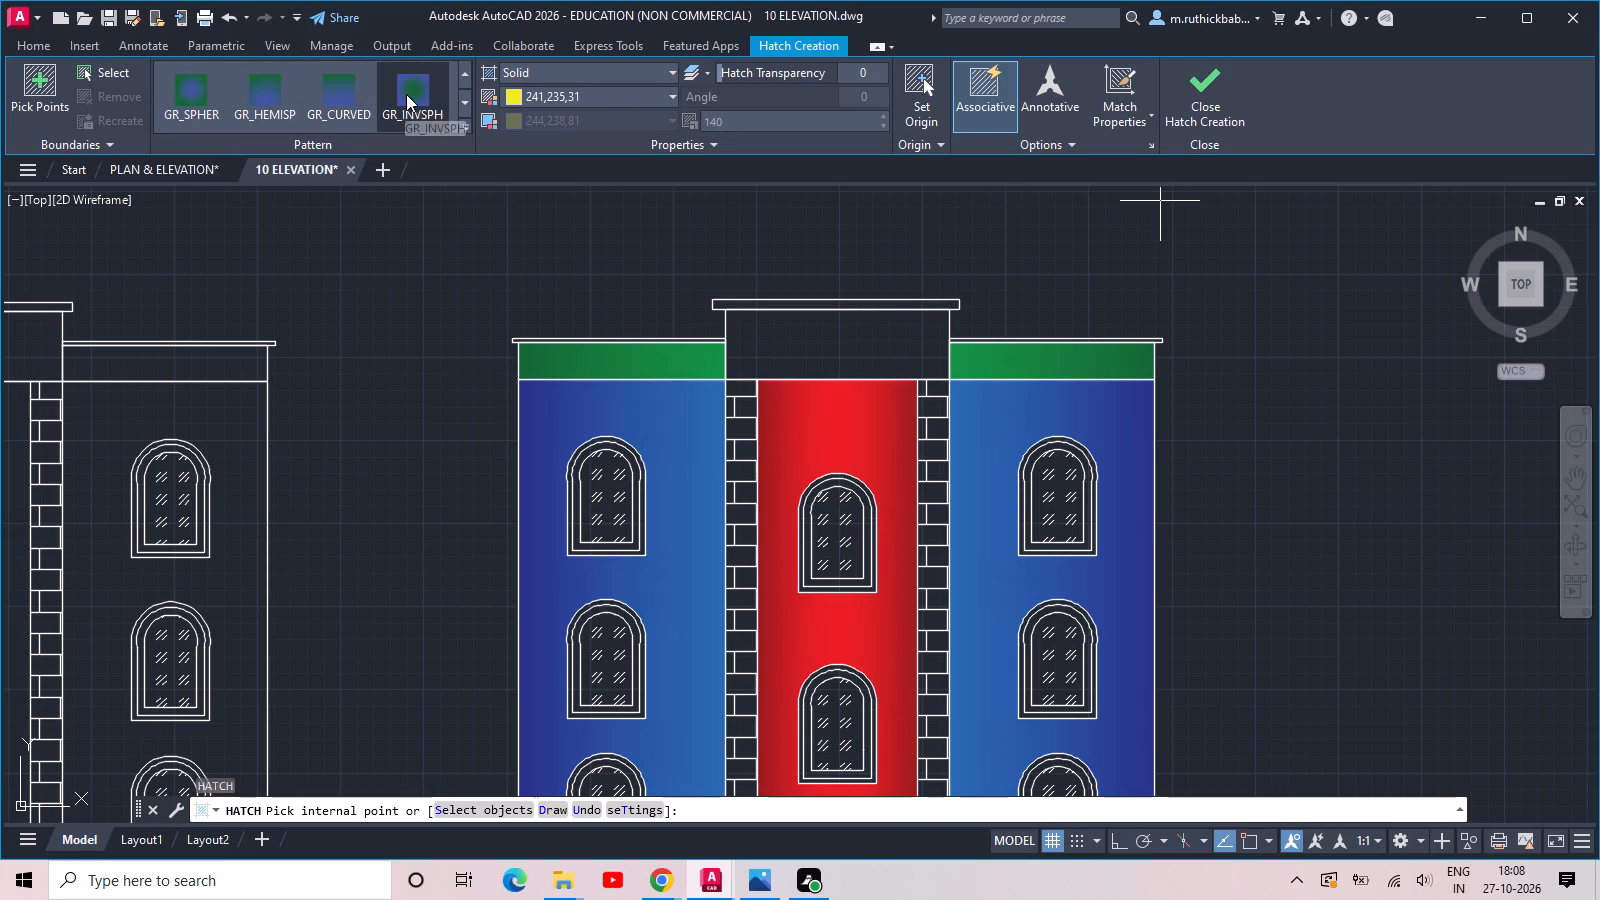
{"action": "left_click", "coordinate": [408, 92]}
{"action": "left_click", "coordinate": [824, 342]}
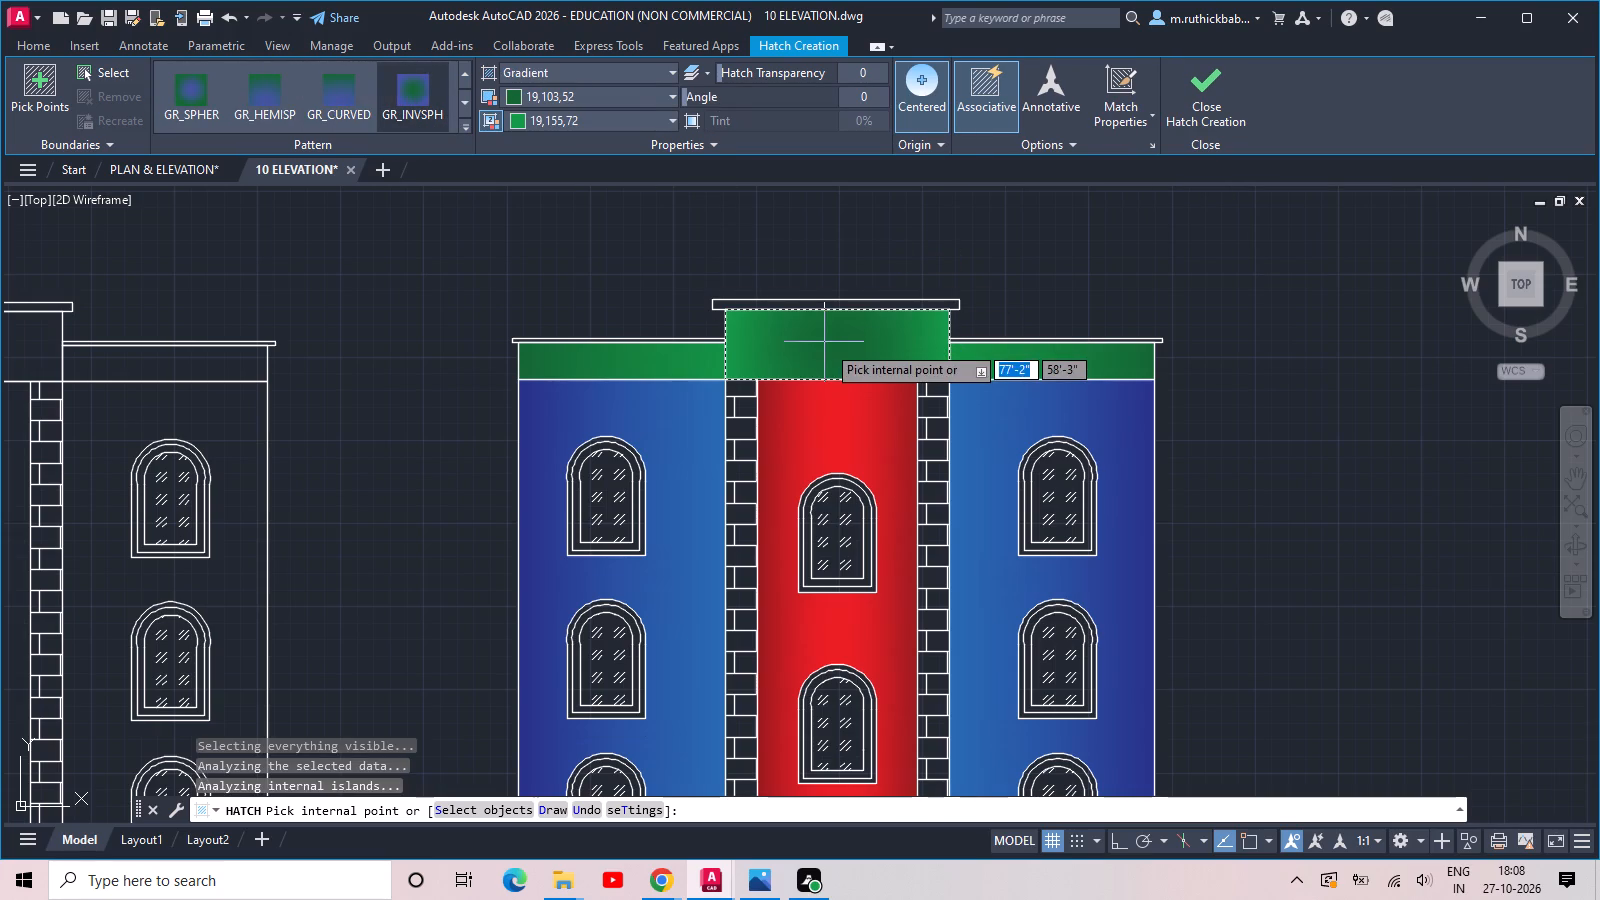
{"action": "left_click", "coordinate": [629, 120]}
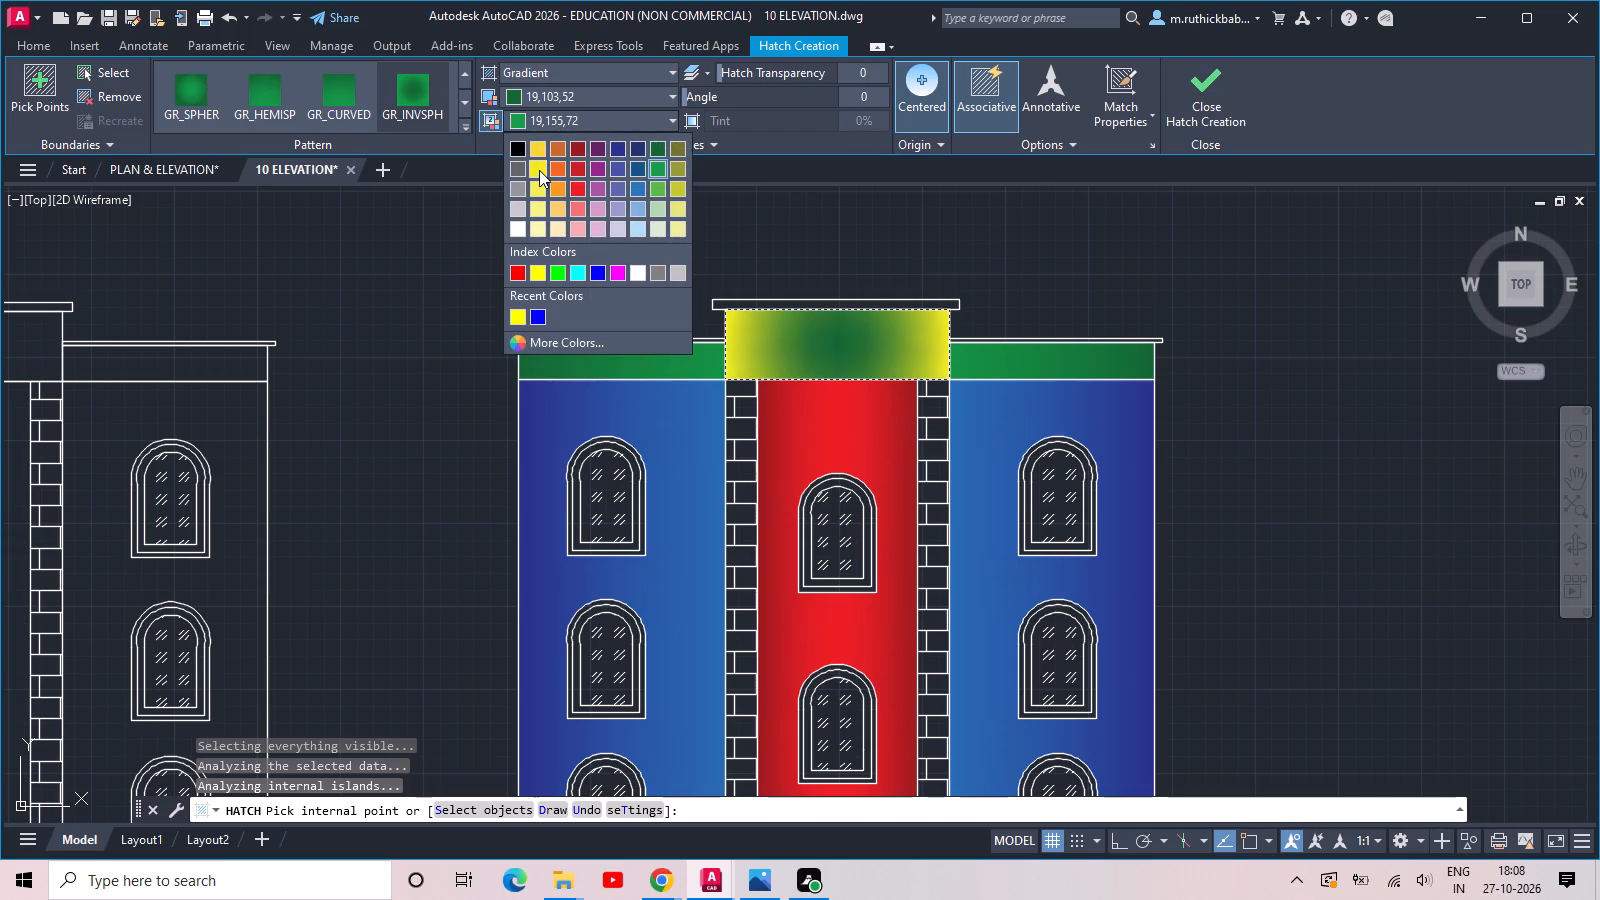
{"action": "left_click", "coordinate": [538, 170]}
{"action": "left_click", "coordinate": [540, 97]}
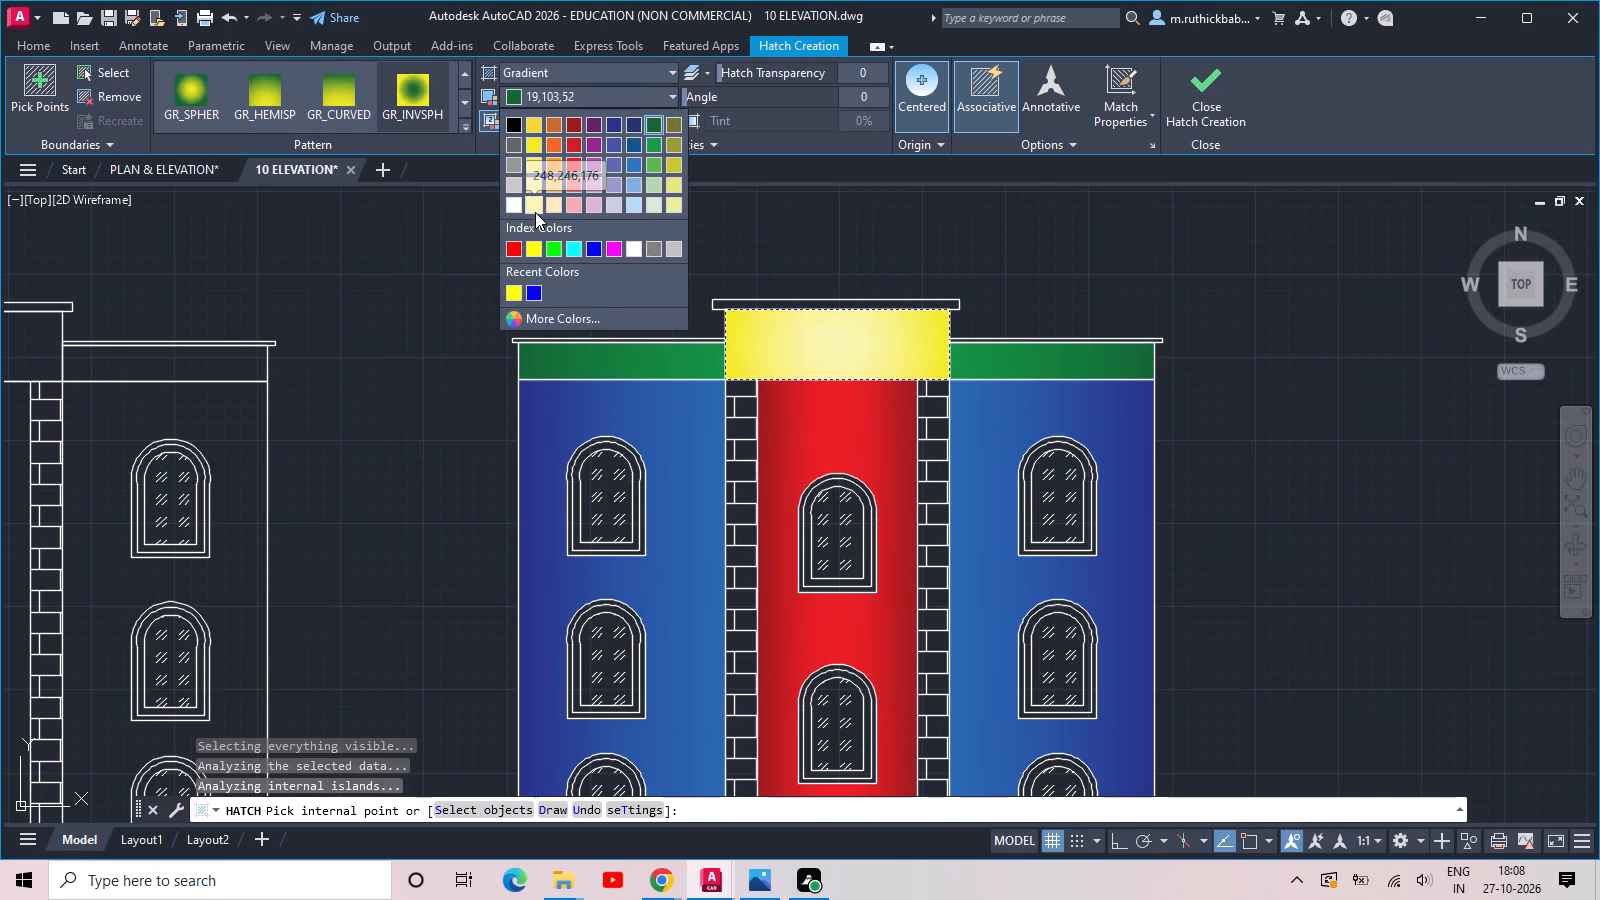
{"action": "left_click", "coordinate": [537, 202]}
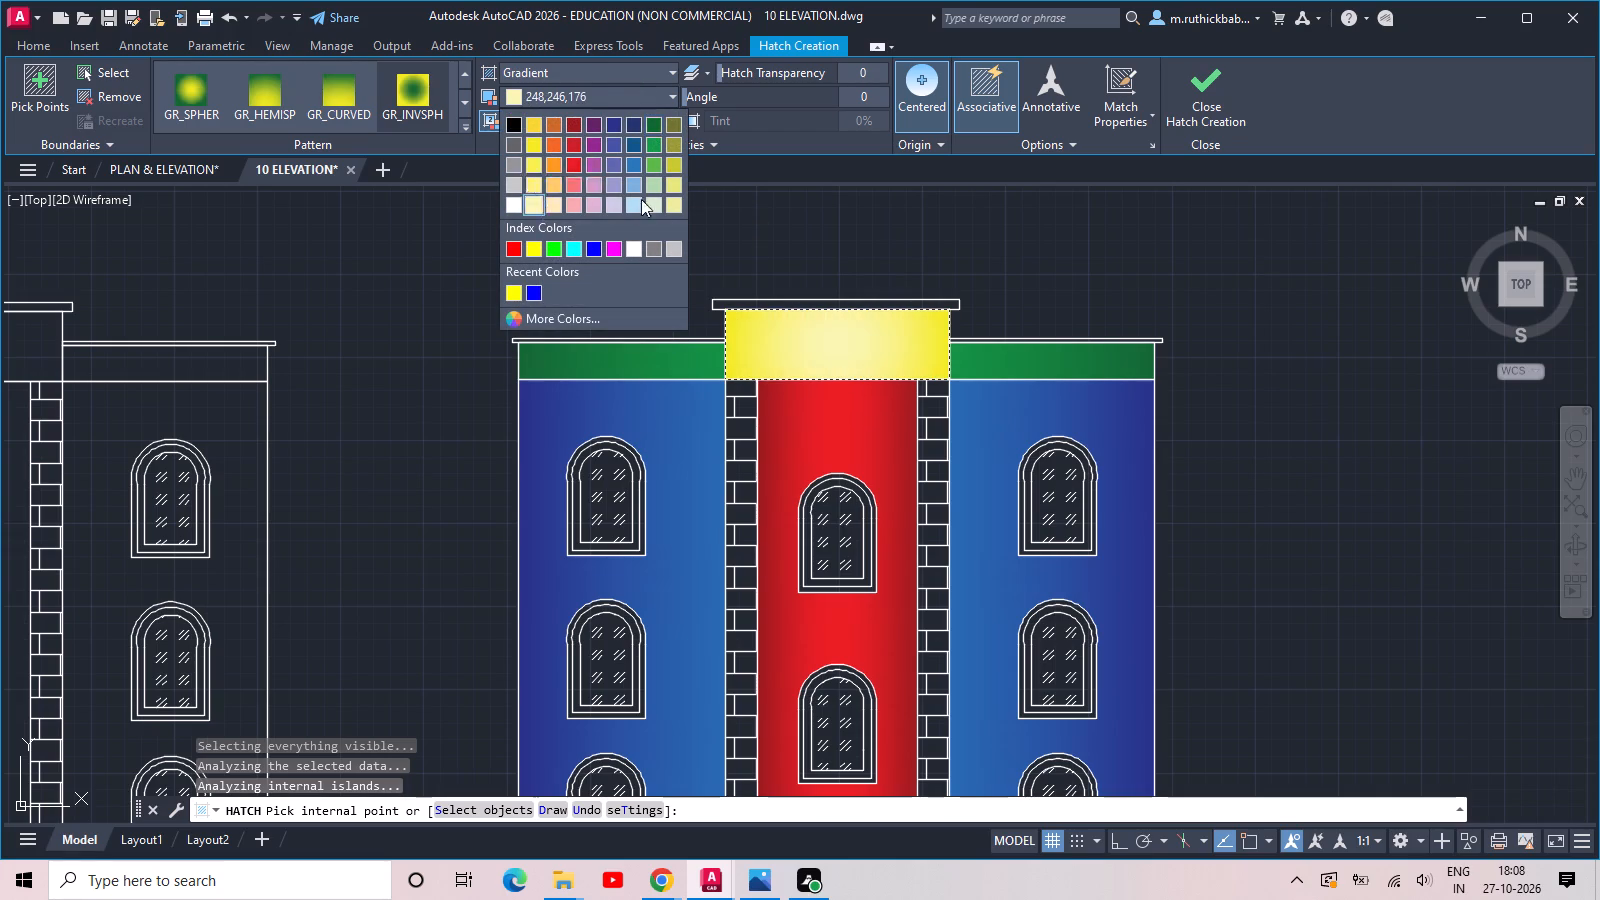
Add the arched frame bands of both side-bay windows in the copied elevation's second row from the bottom to the yellow gradient fill.
{"action": "scroll", "coordinate": [799, 179], "scroll_direction": "down", "scroll_amount": 3}
{"action": "middle_click_drag", "start_coordinate": [809, 226], "coordinate": [790, 150]}
{"action": "scroll", "coordinate": [787, 154], "scroll_direction": "down", "scroll_amount": 1}
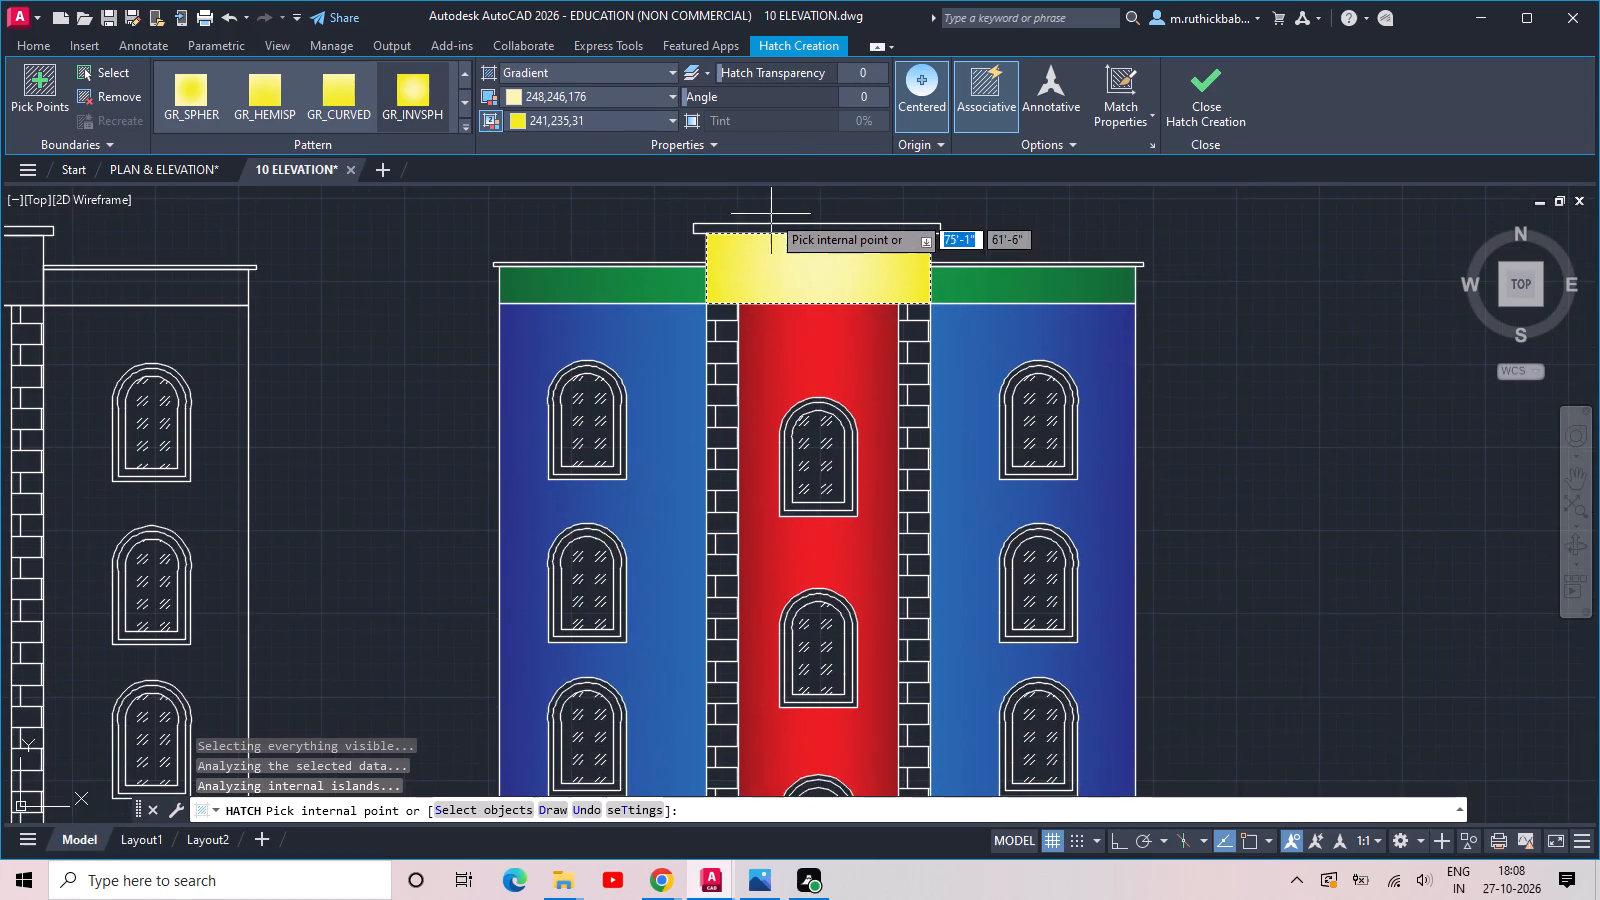
{"action": "scroll", "coordinate": [772, 240], "scroll_direction": "down", "scroll_amount": 2}
{"action": "scroll", "coordinate": [876, 457], "scroll_direction": "up", "scroll_amount": 1}
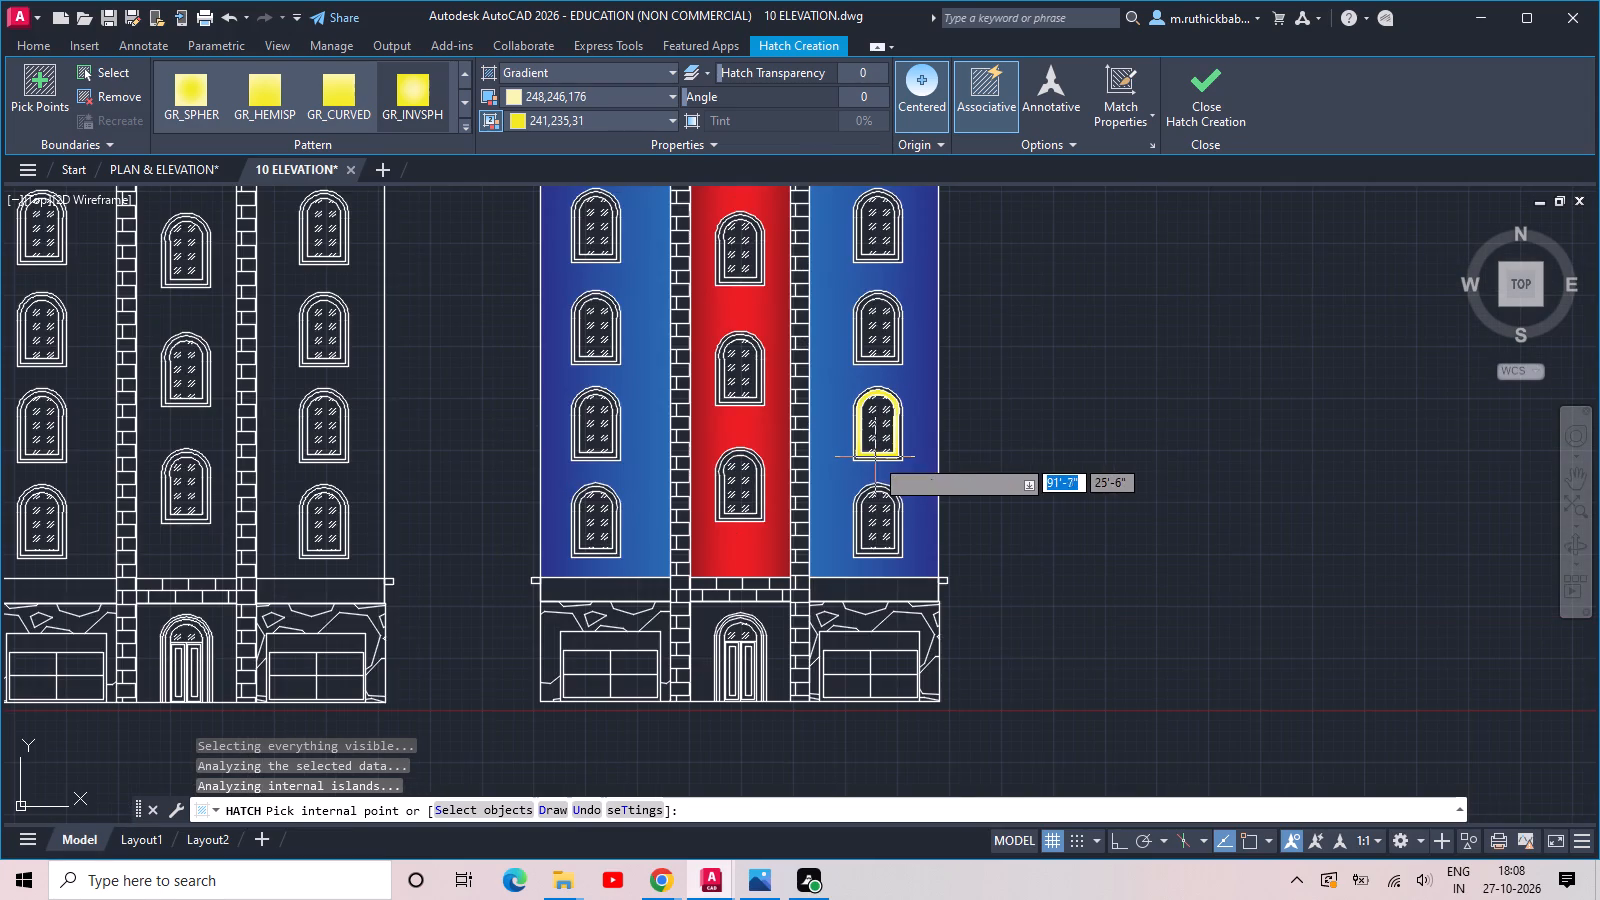
{"action": "middle_click_drag", "start_coordinate": [874, 457], "coordinate": [1090, 405]}
{"action": "scroll", "coordinate": [1095, 400], "scroll_direction": "up", "scroll_amount": 2}
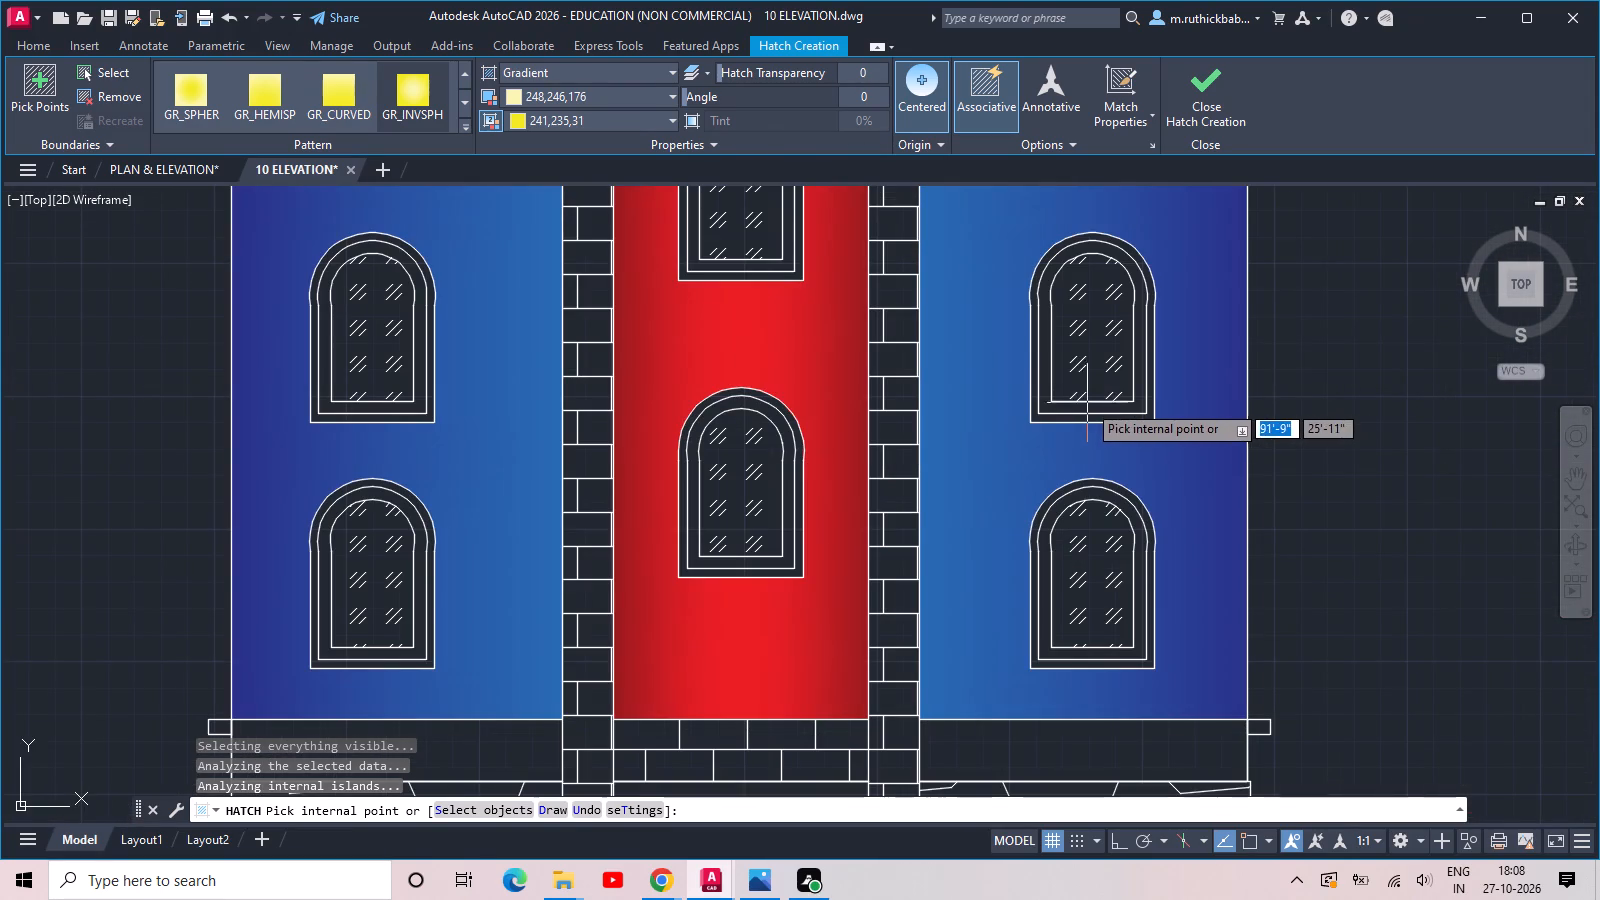
{"action": "left_click", "coordinate": [1081, 412]}
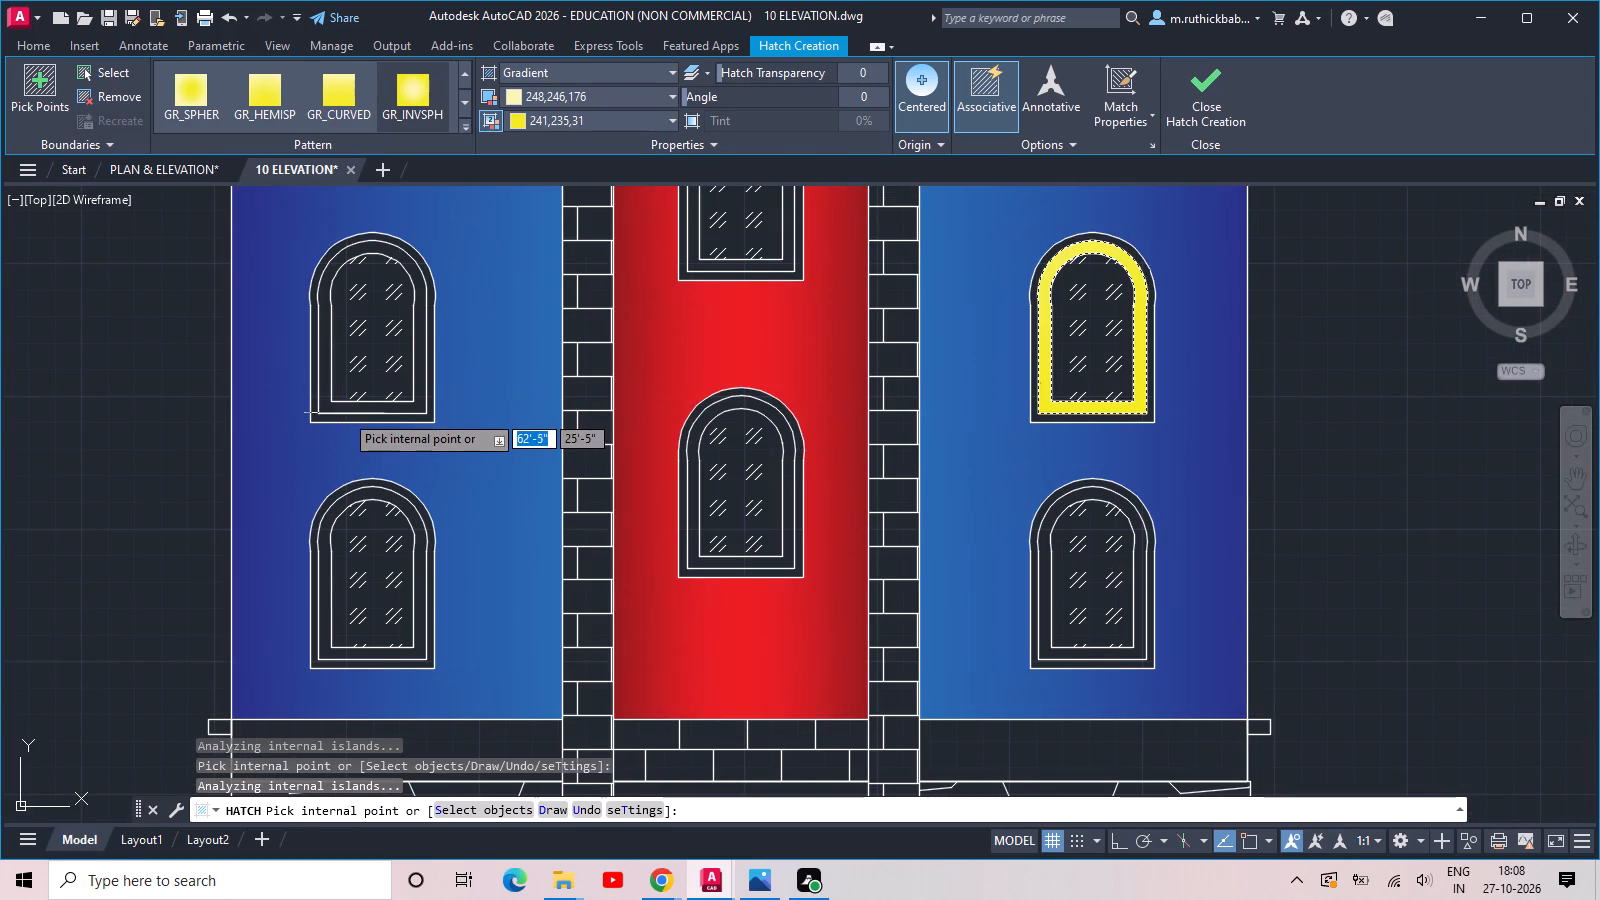
{"action": "left_click", "coordinate": [355, 411]}
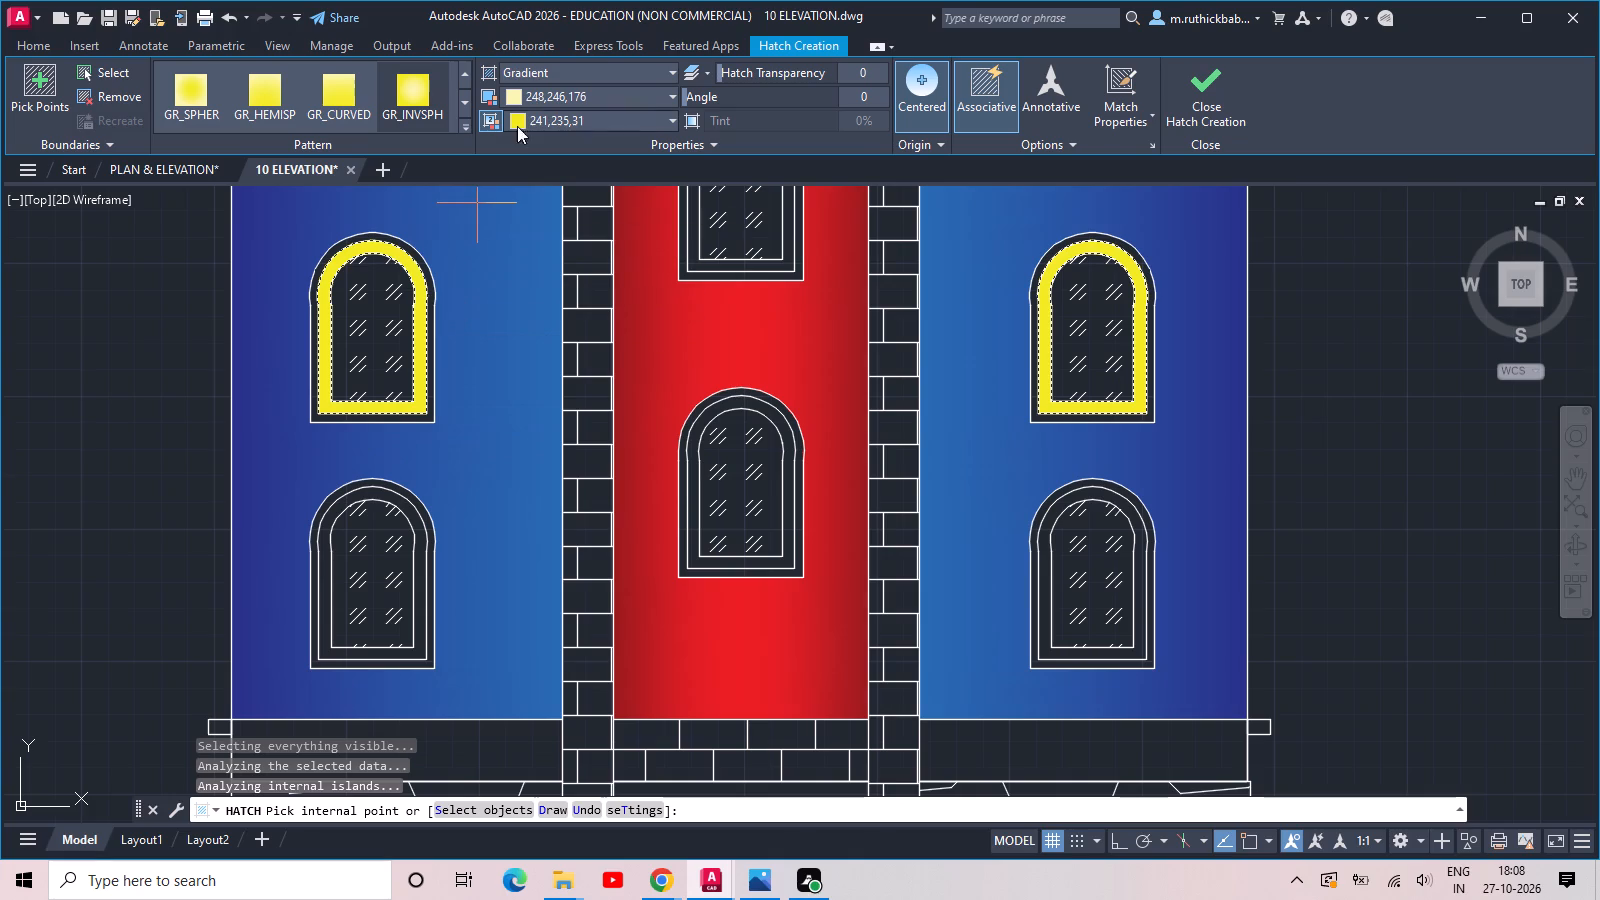
Set the gradient's first colour to 247,242,129 and finish the hatch on the central parapet and window frames.
{"action": "left_click", "coordinate": [539, 92]}
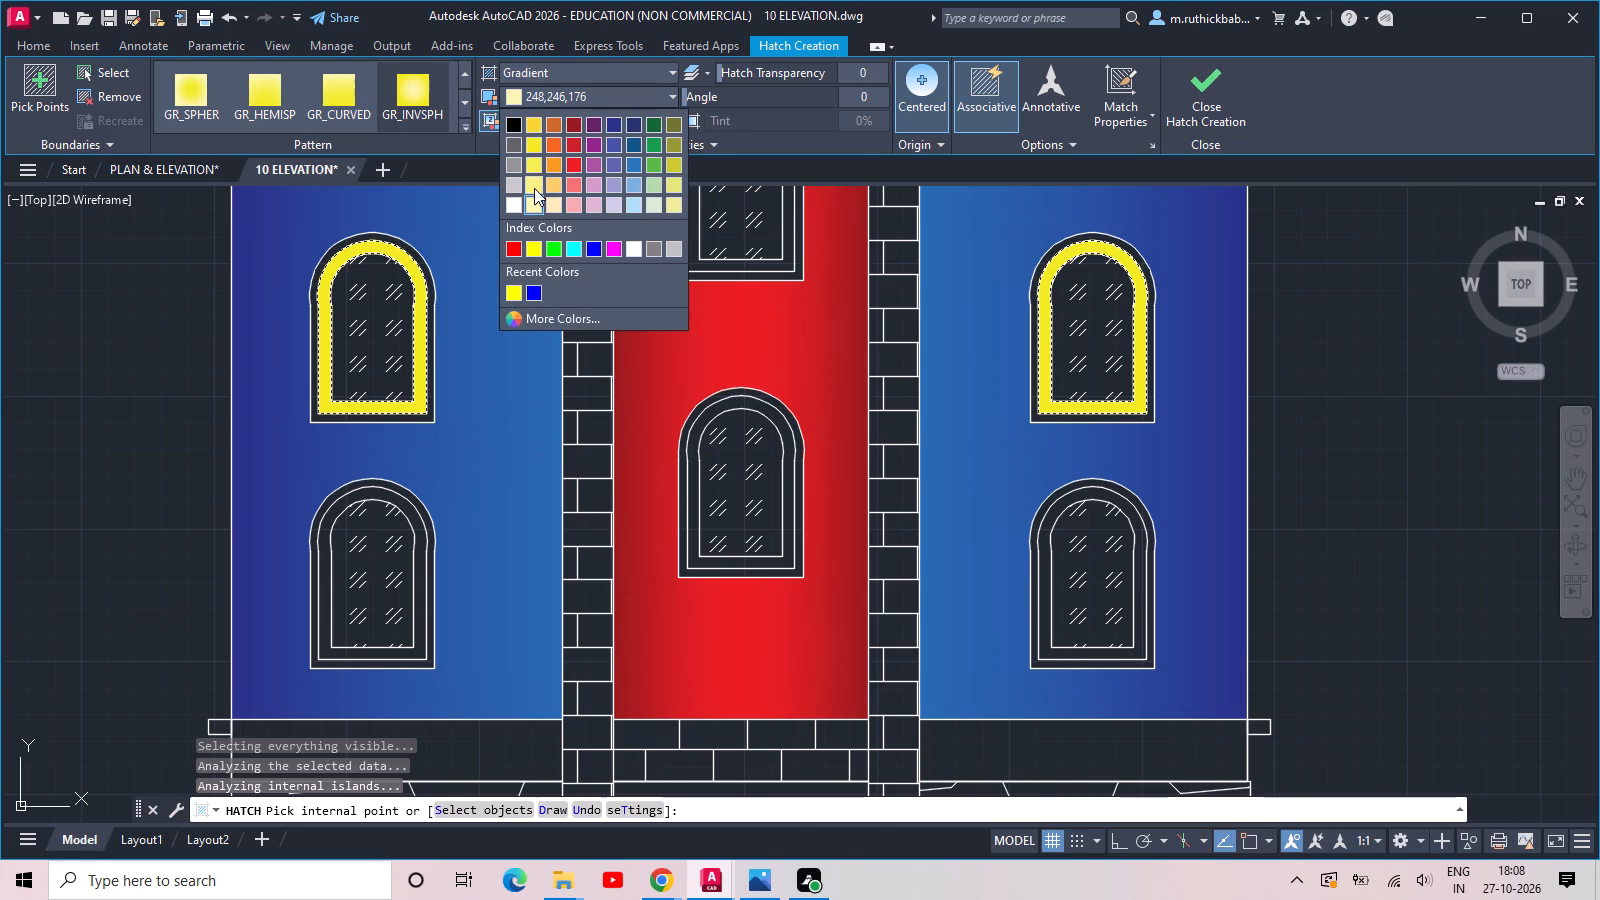
{"action": "left_click", "coordinate": [534, 188]}
{"action": "scroll", "coordinate": [534, 188], "scroll_direction": "down", "scroll_amount": 2}
{"action": "scroll", "coordinate": [762, 240], "scroll_direction": "down", "scroll_amount": 2}
{"action": "middle_click_drag", "start_coordinate": [797, 252], "coordinate": [776, 316]}
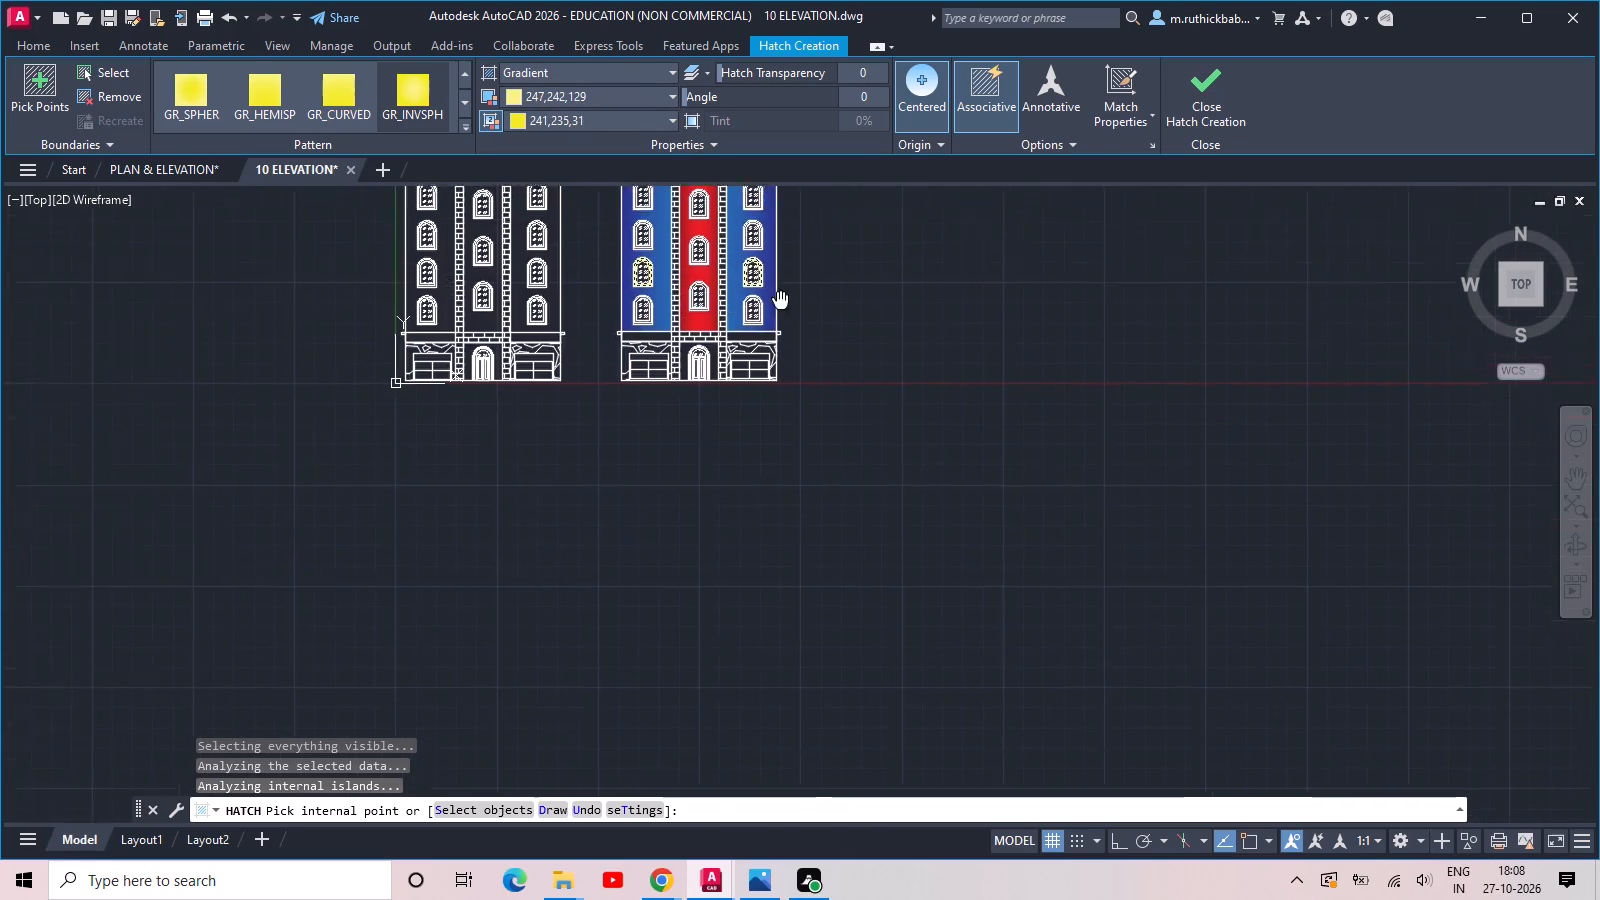
{"action": "middle_click_drag", "start_coordinate": [776, 316], "coordinate": [704, 479]}
{"action": "scroll", "coordinate": [606, 429], "scroll_direction": "up", "scroll_amount": 1}
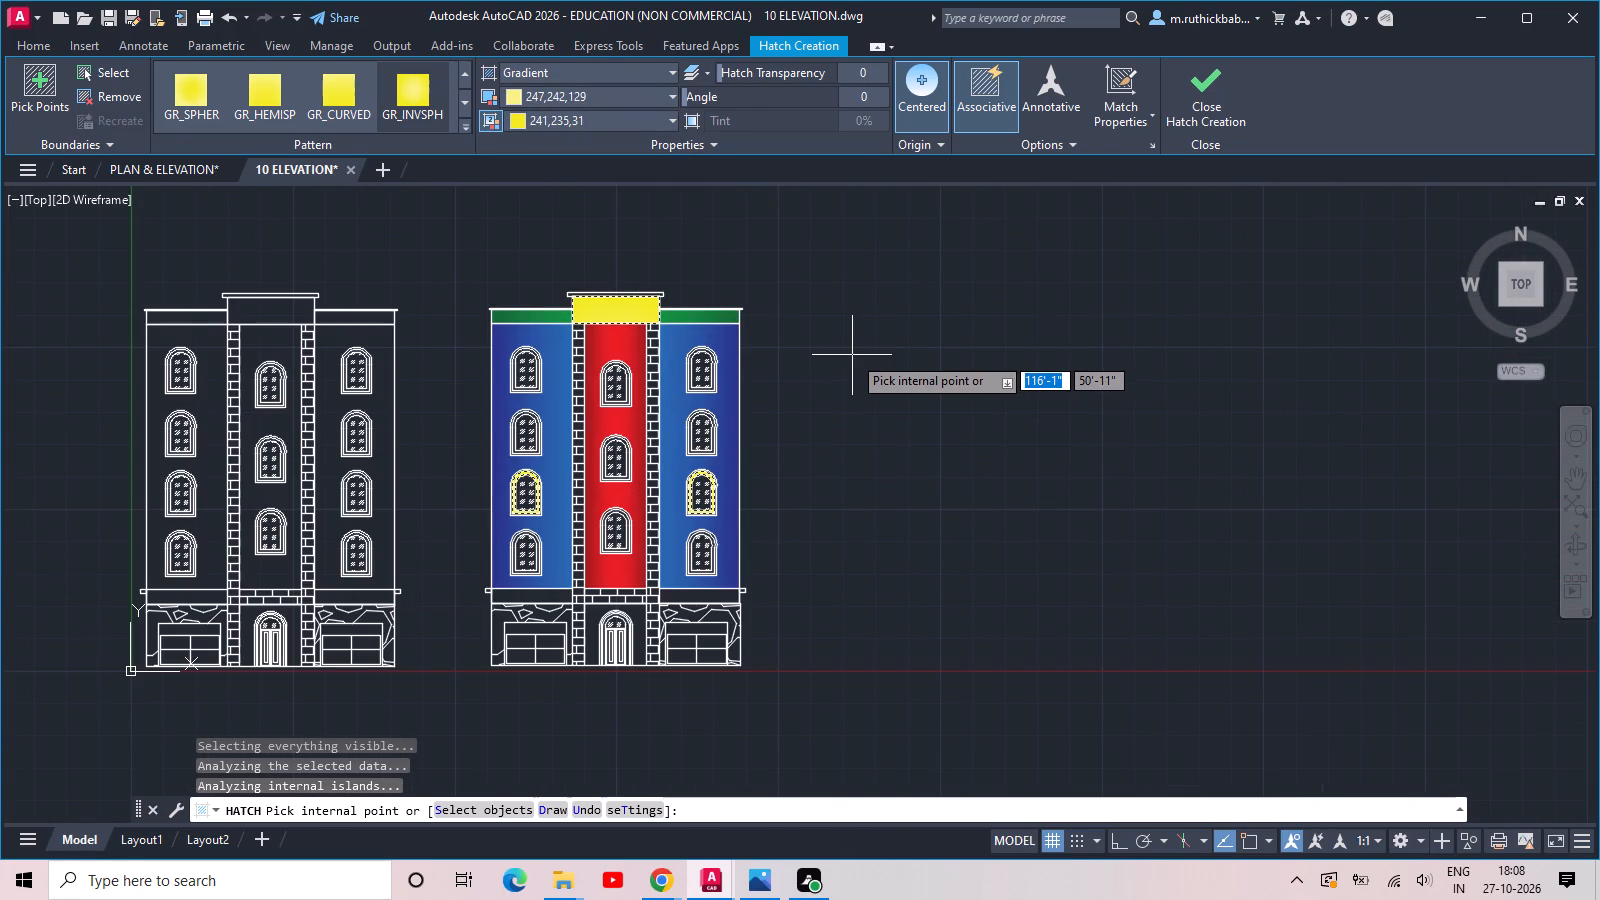
{"action": "key", "text": "Return"}
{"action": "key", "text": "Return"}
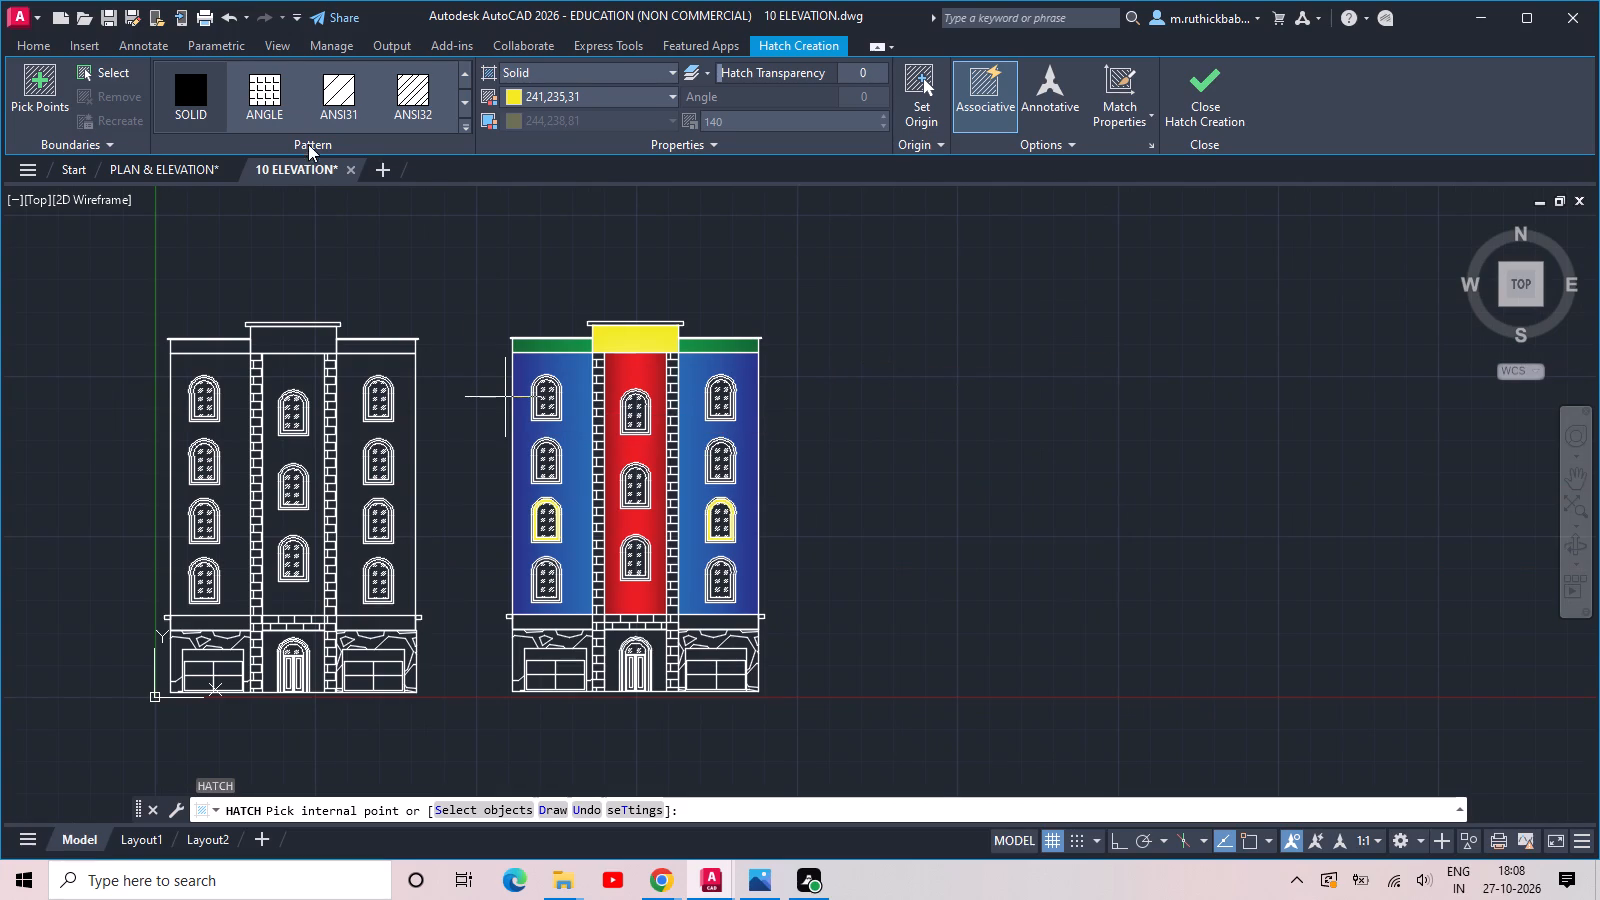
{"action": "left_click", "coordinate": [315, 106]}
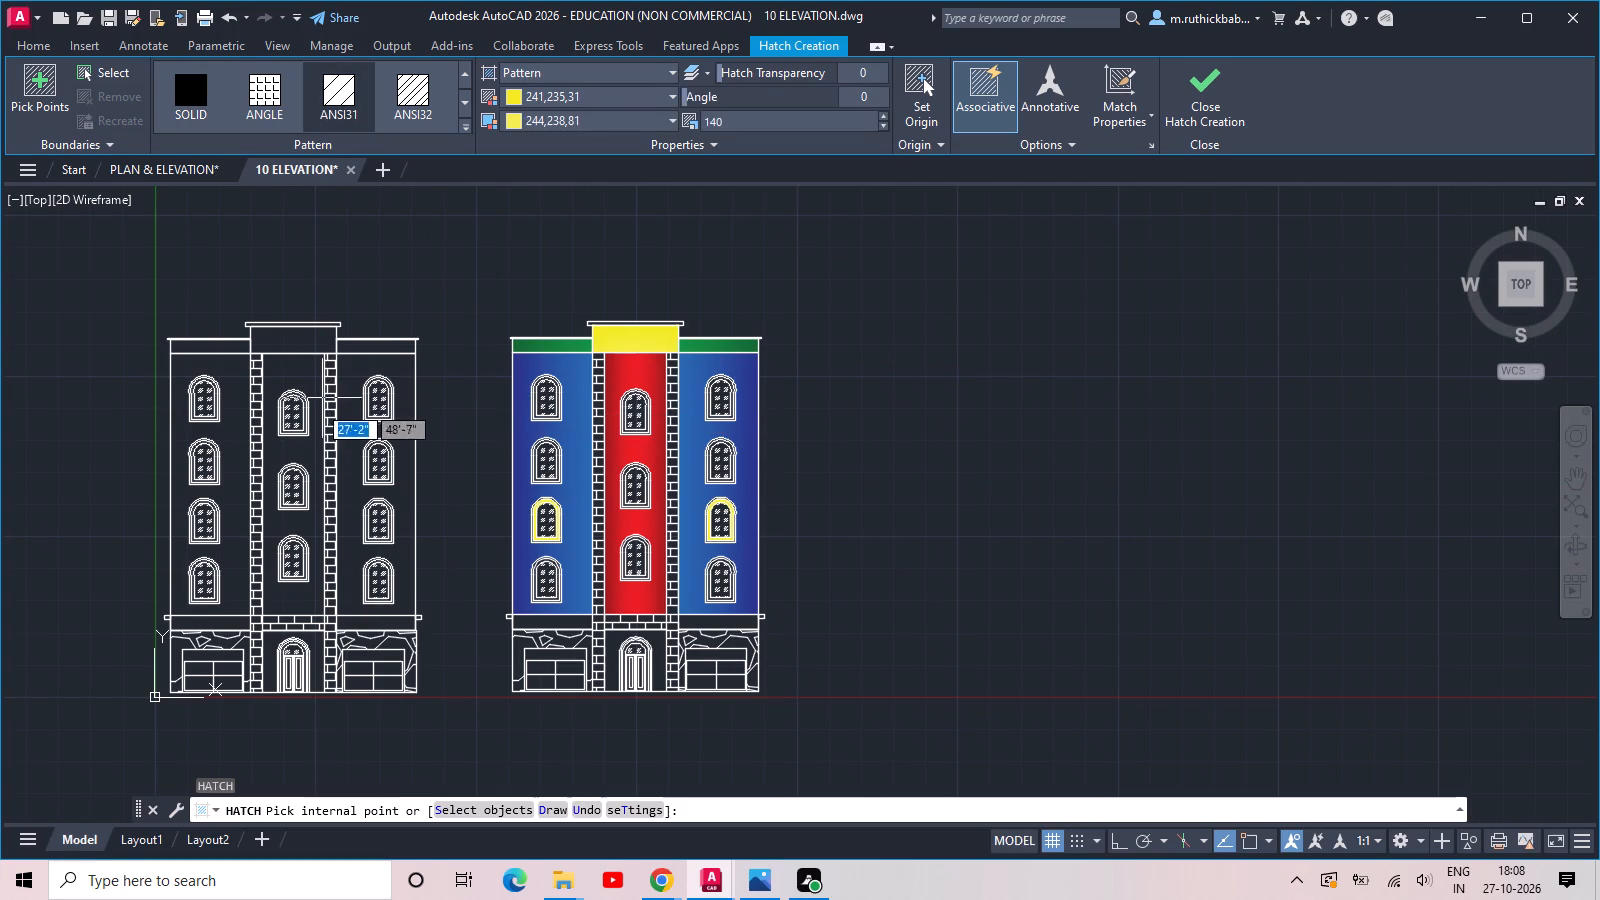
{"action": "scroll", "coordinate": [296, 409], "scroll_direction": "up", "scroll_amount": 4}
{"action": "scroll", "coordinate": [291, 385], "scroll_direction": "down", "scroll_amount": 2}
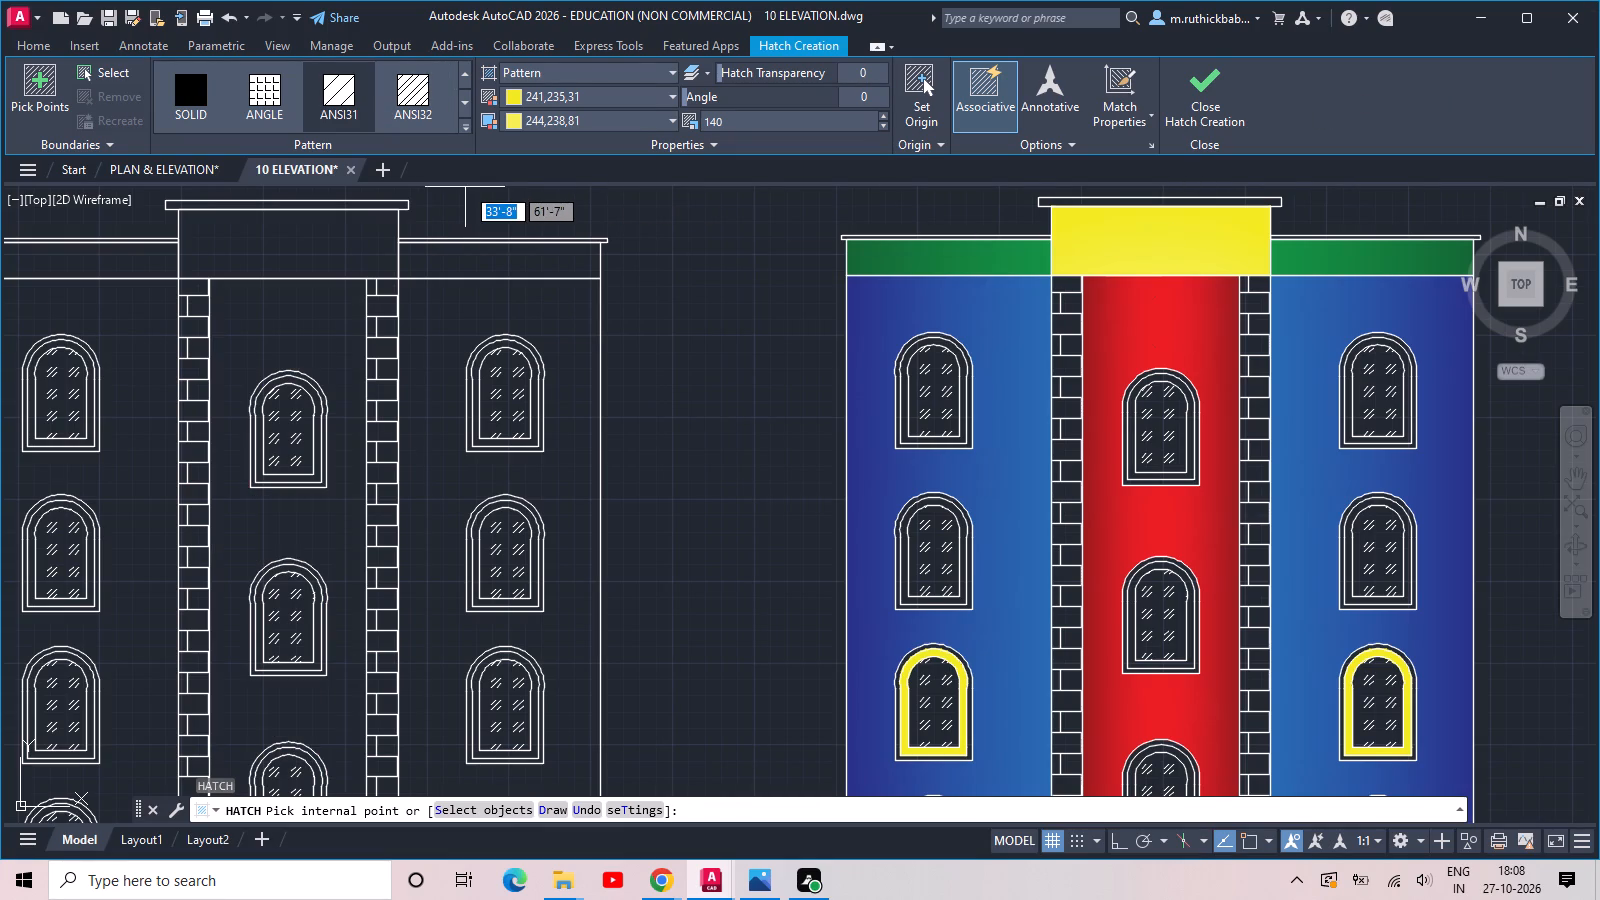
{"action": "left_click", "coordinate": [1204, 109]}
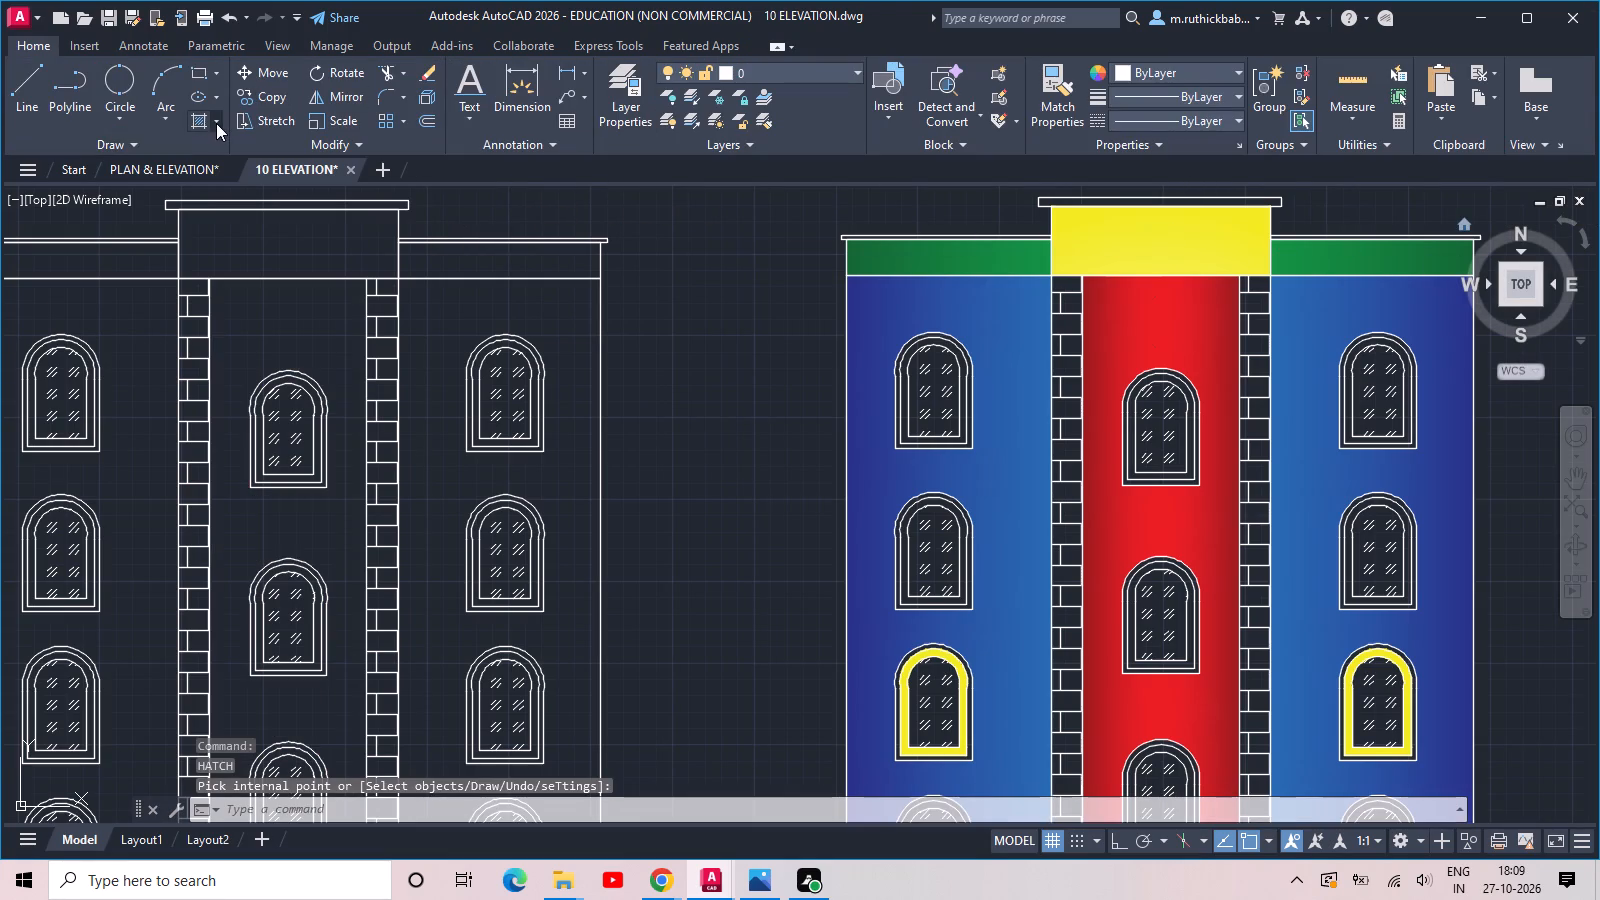
Start a new hatch with the ANGLE pattern and preview it on the original elevation's central bay wall.
{"action": "left_click", "coordinate": [197, 125]}
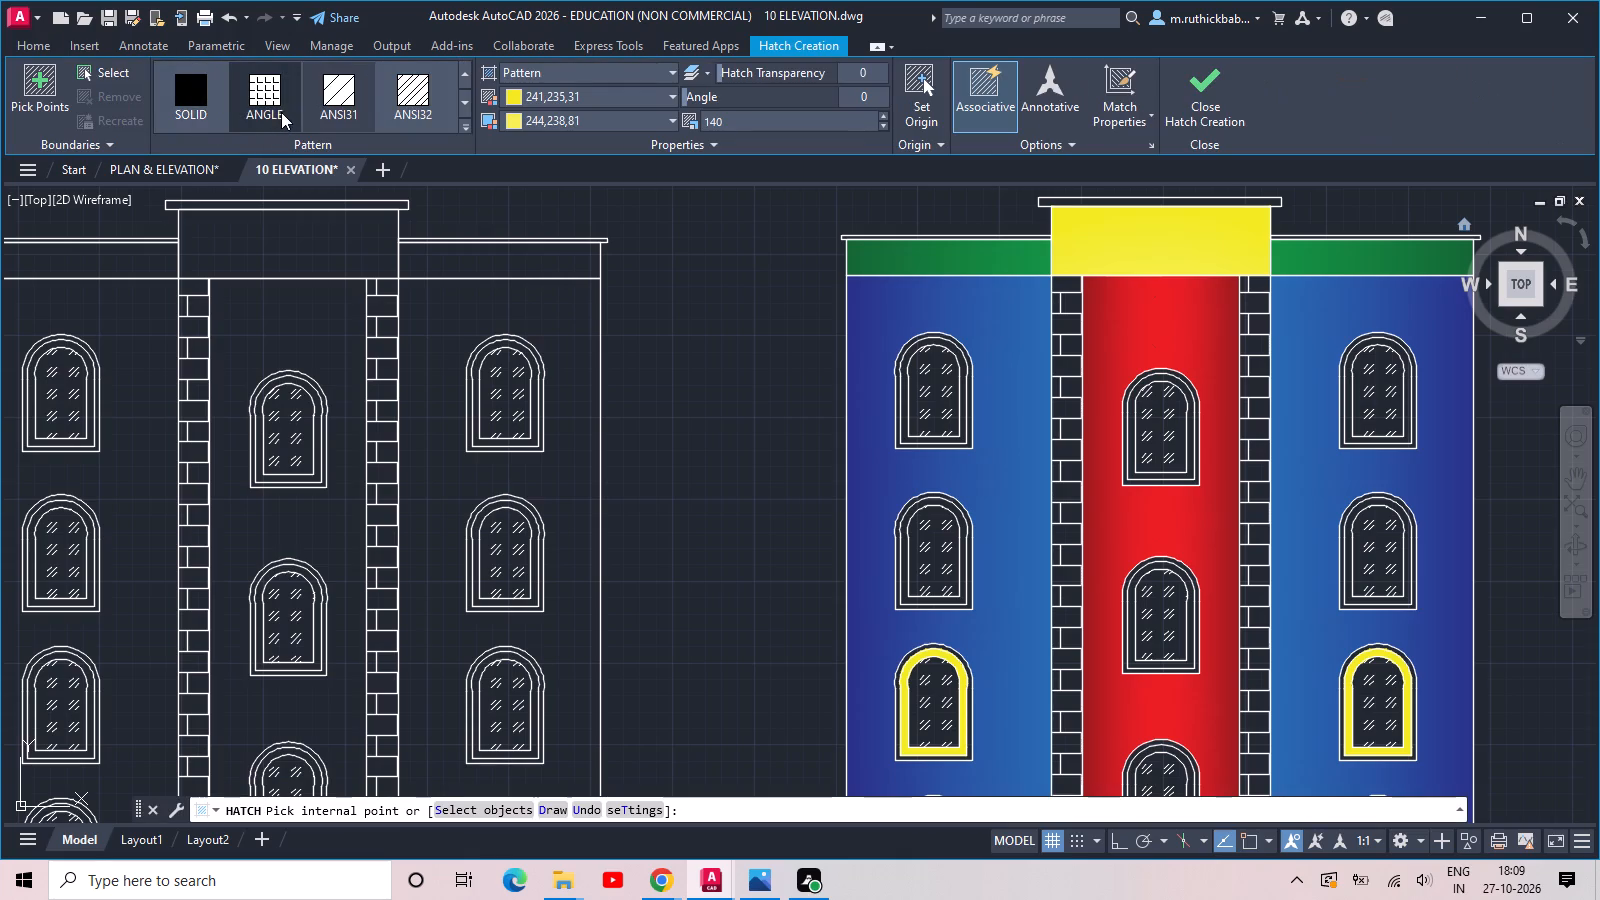
{"action": "left_click", "coordinate": [278, 109]}
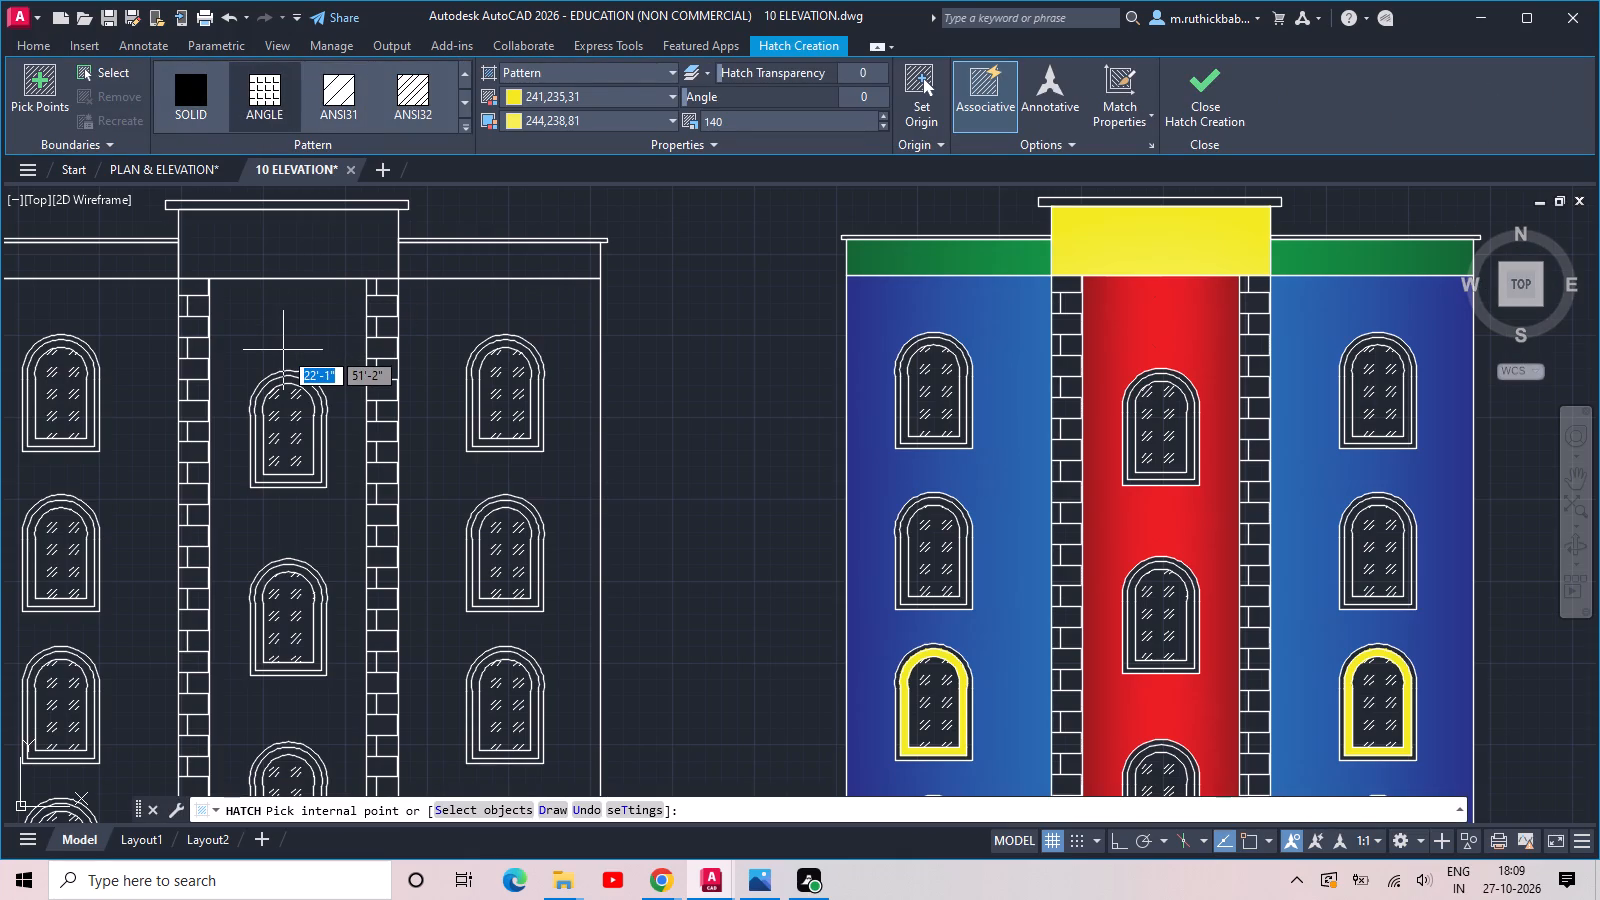
{"action": "scroll", "coordinate": [283, 346], "scroll_direction": "down", "scroll_amount": 1}
{"action": "scroll", "coordinate": [284, 346], "scroll_direction": "up", "scroll_amount": 4}
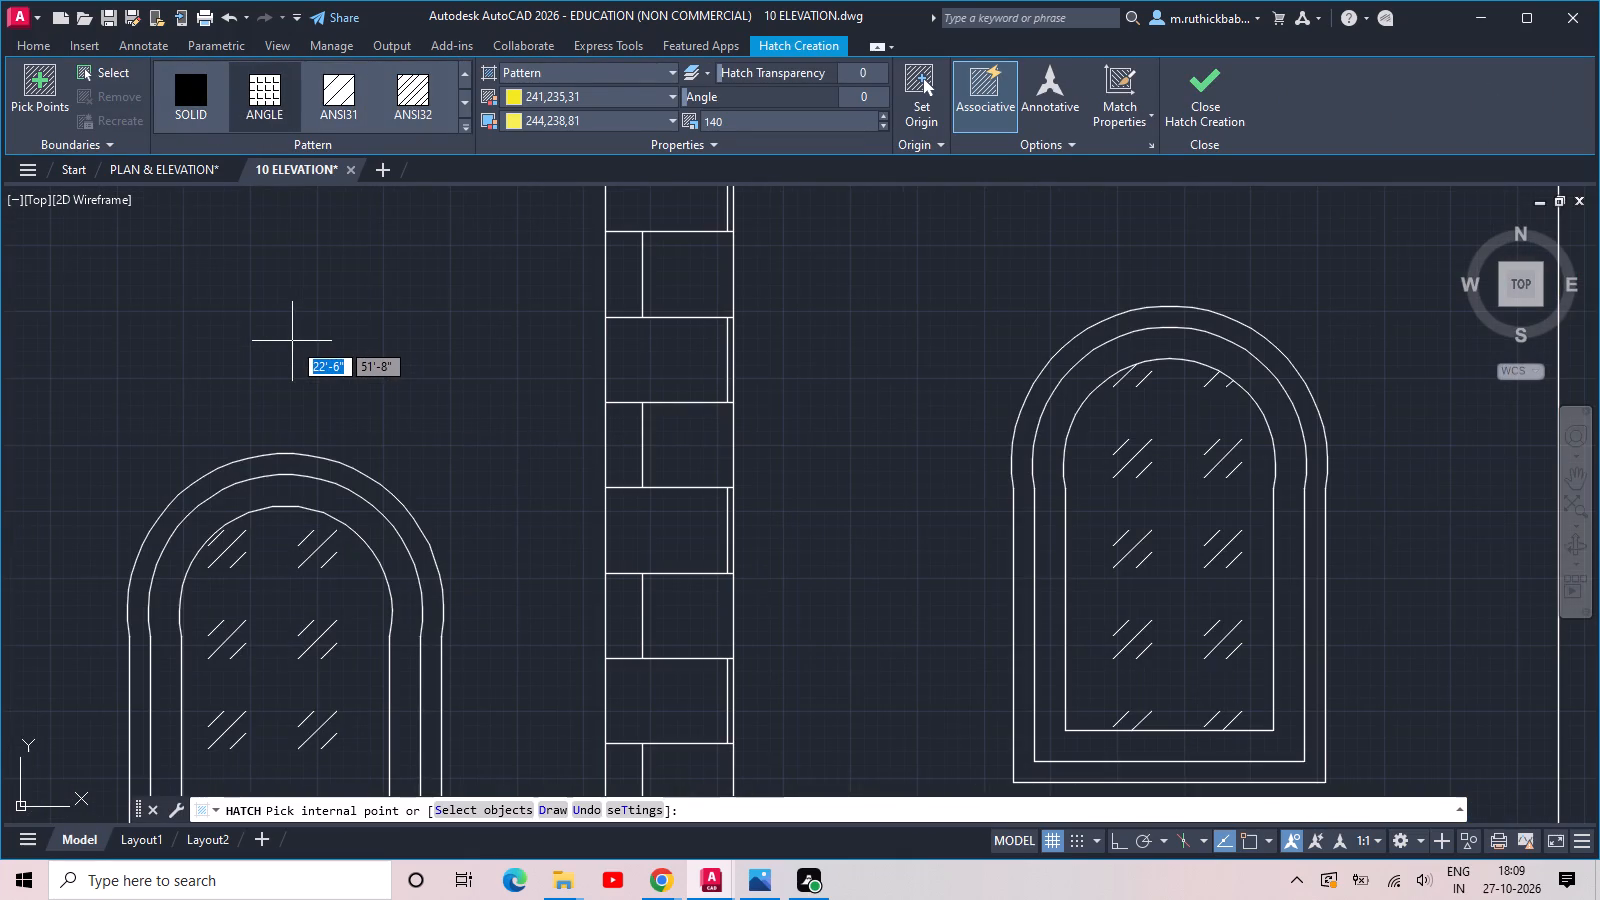
{"action": "scroll", "coordinate": [298, 333], "scroll_direction": "down", "scroll_amount": 1}
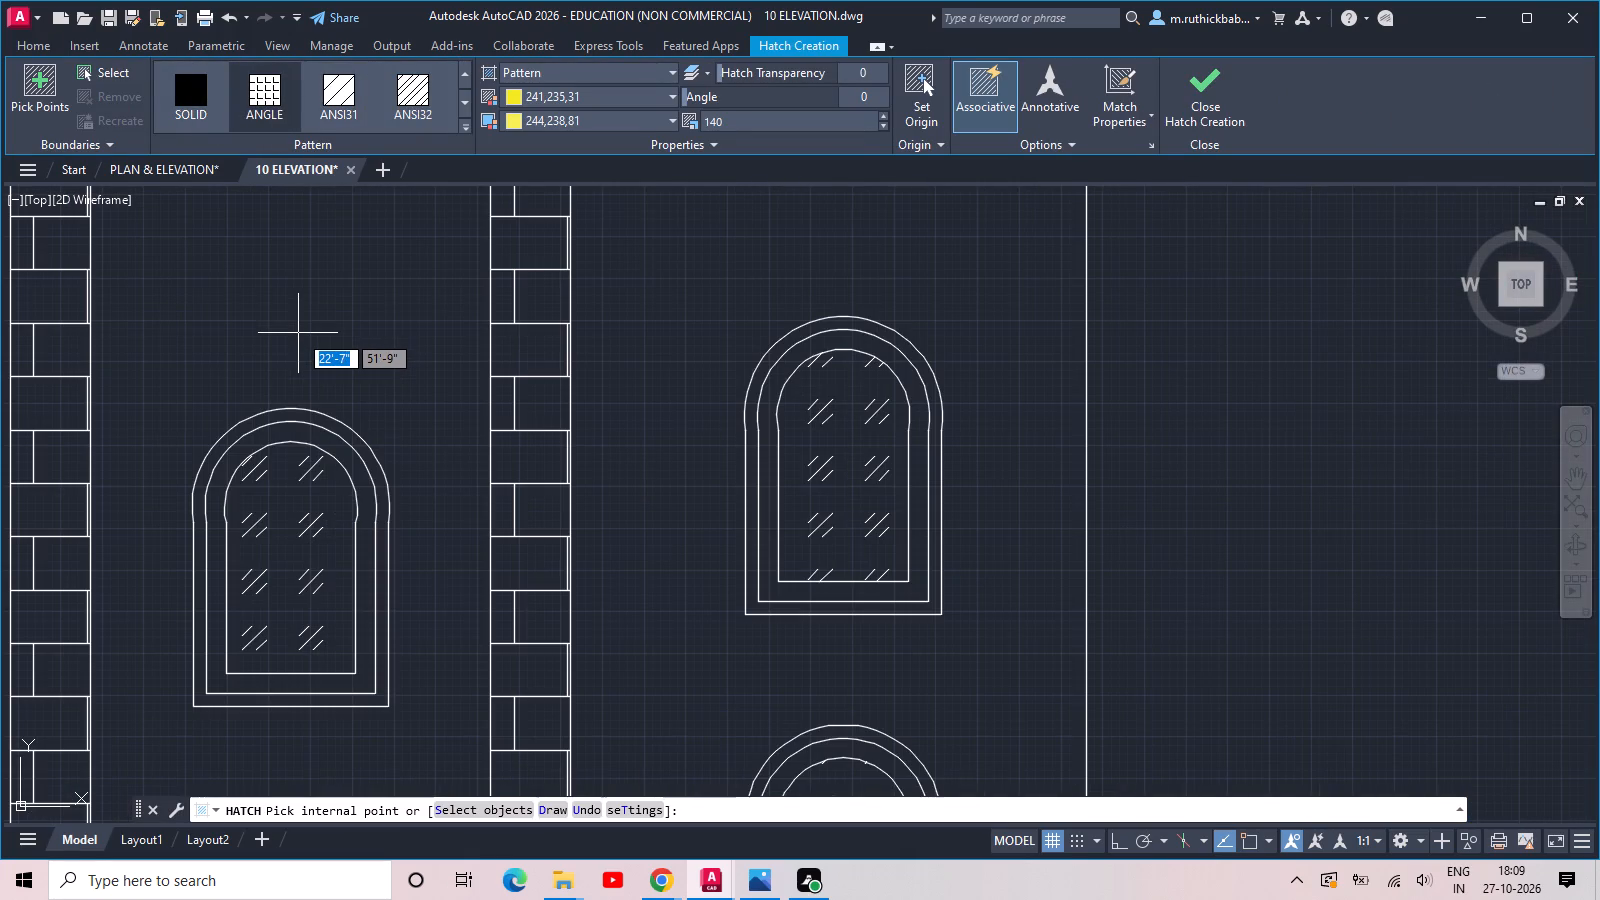
{"action": "scroll", "coordinate": [298, 333], "scroll_direction": "up", "scroll_amount": 1}
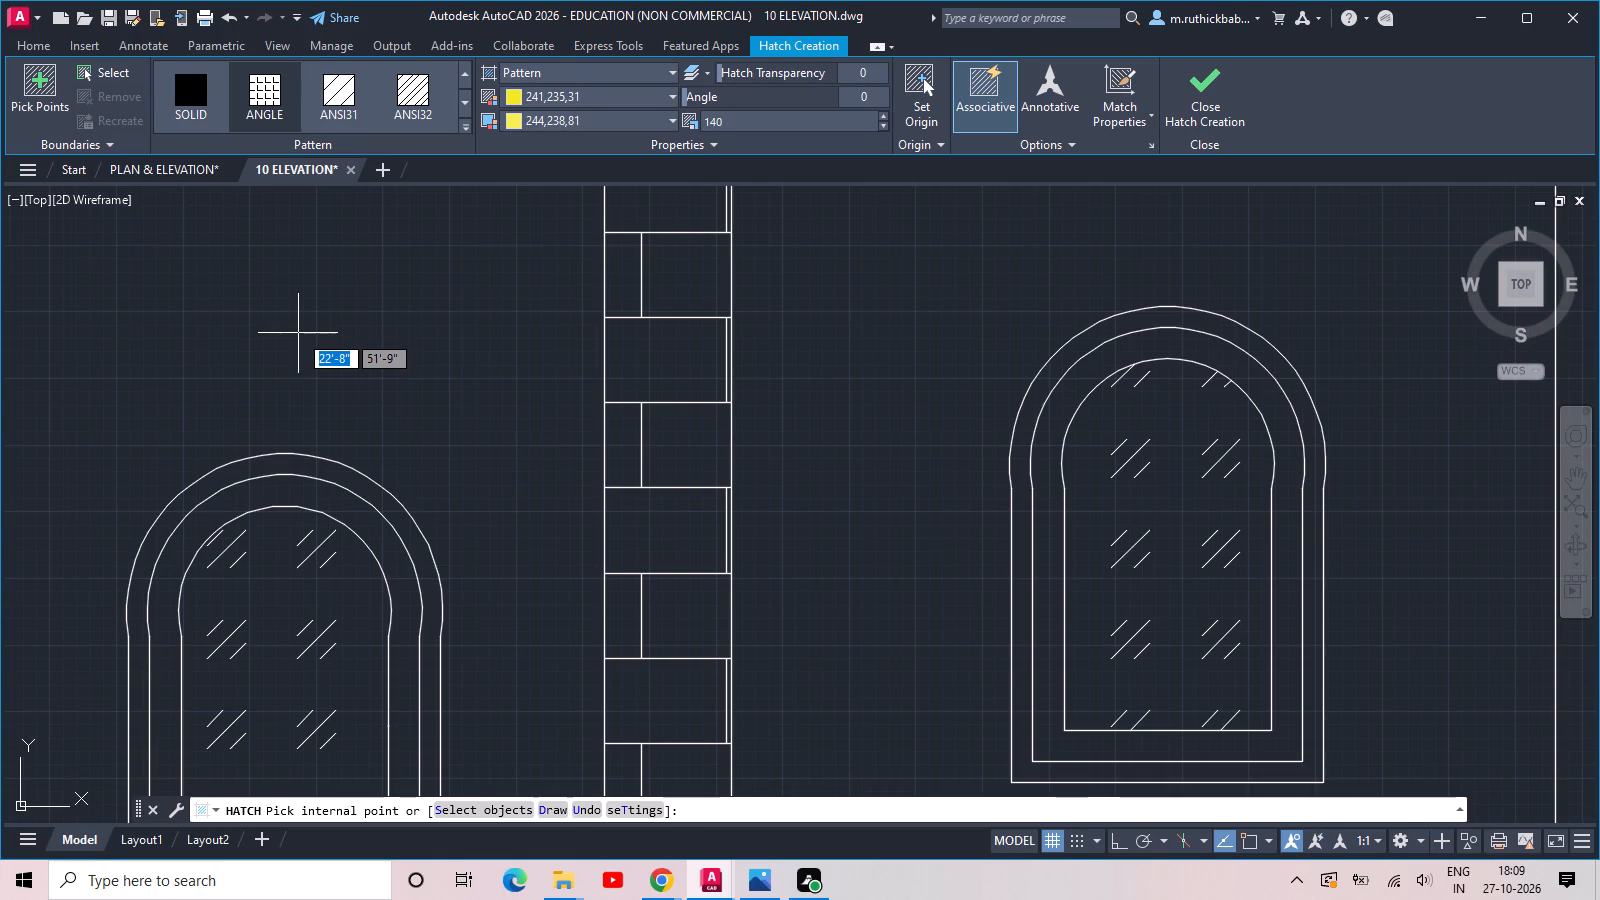
{"action": "scroll", "coordinate": [298, 333], "scroll_direction": "down", "scroll_amount": 1}
{"action": "scroll", "coordinate": [298, 333], "scroll_direction": "up", "scroll_amount": 1}
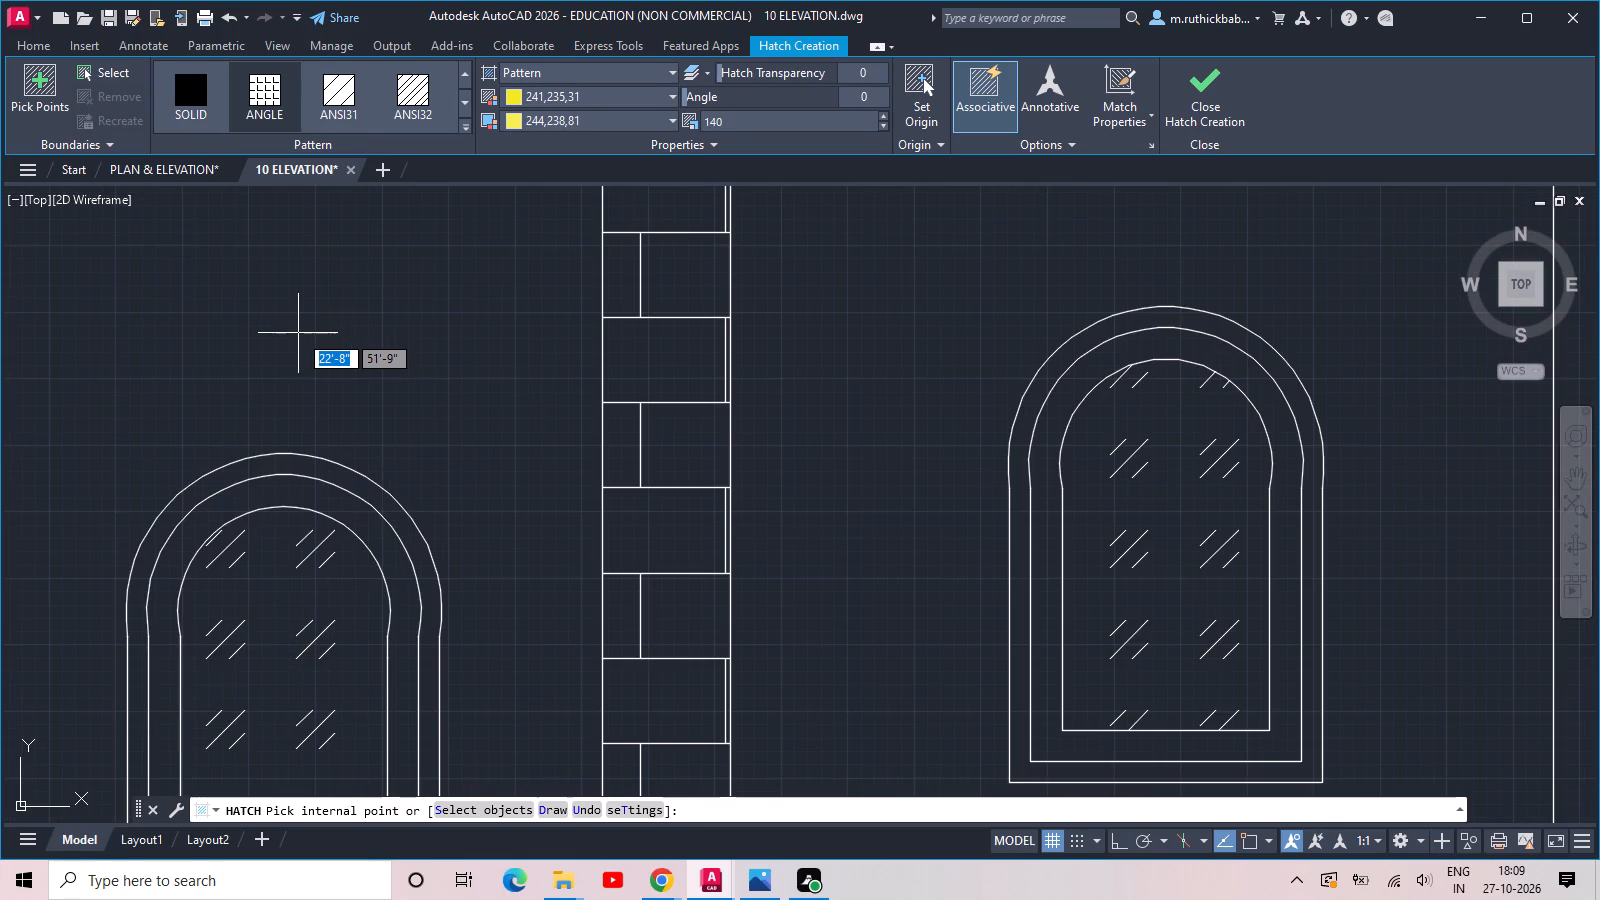
{"action": "scroll", "coordinate": [298, 333], "scroll_direction": "up", "scroll_amount": 3}
{"action": "scroll", "coordinate": [298, 333], "scroll_direction": "down", "scroll_amount": 3}
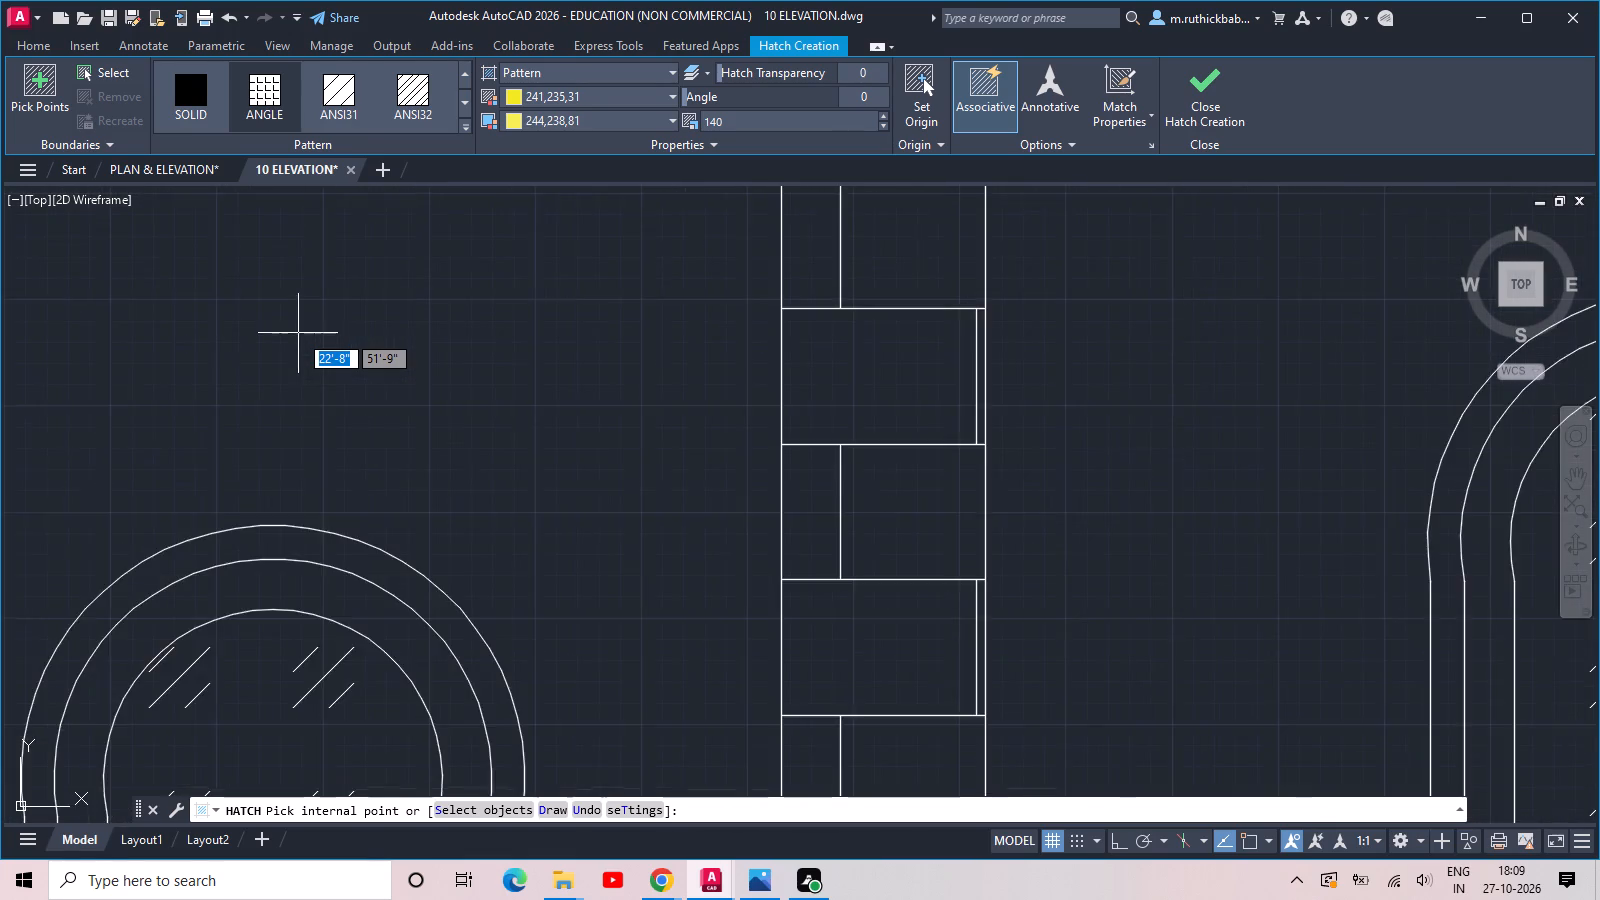
{"action": "scroll", "coordinate": [298, 333], "scroll_direction": "down", "scroll_amount": 4}
{"action": "middle_click_drag", "start_coordinate": [298, 333], "coordinate": [386, 422]}
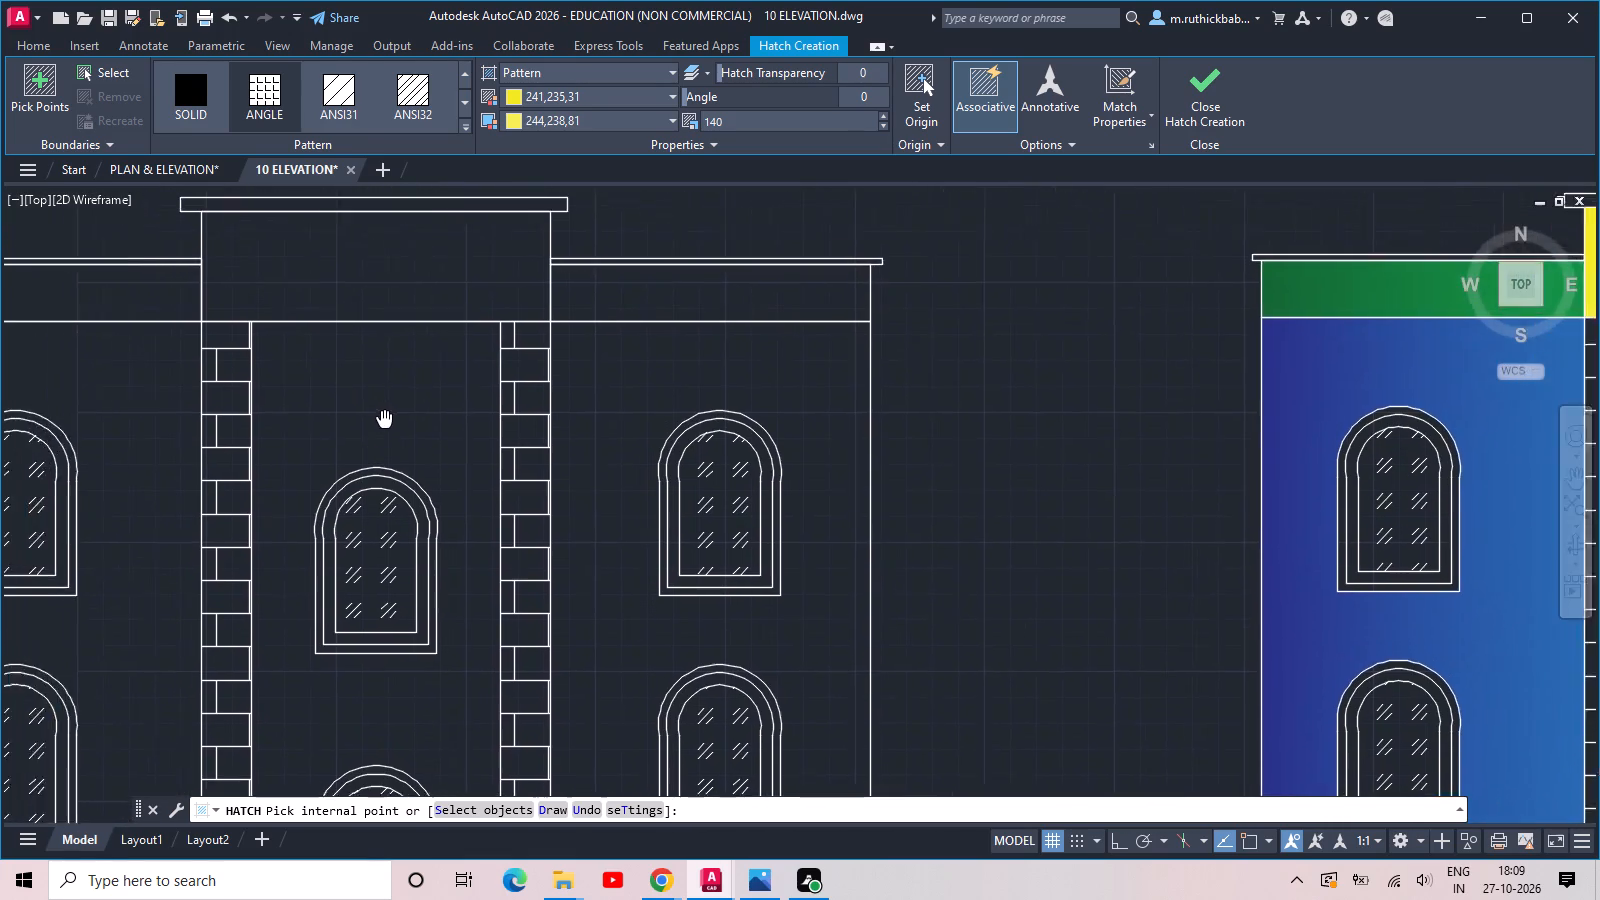
{"action": "middle_click_drag", "start_coordinate": [386, 422], "coordinate": [666, 439]}
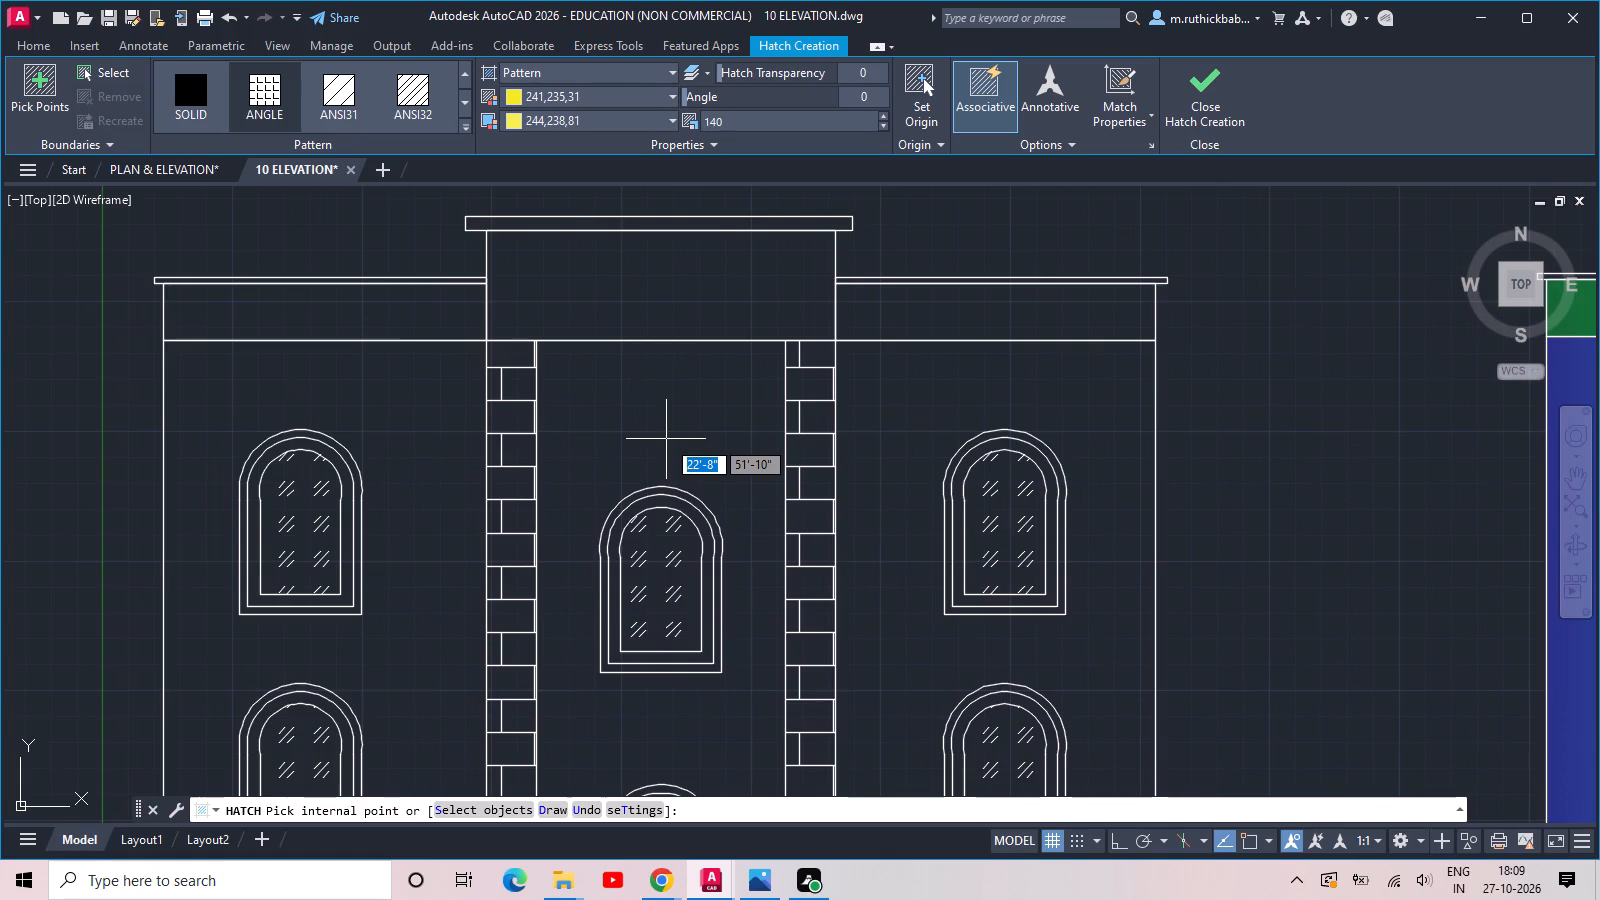
{"action": "scroll", "coordinate": [660, 431], "scroll_direction": "down", "scroll_amount": 2}
{"action": "scroll", "coordinate": [660, 431], "scroll_direction": "up", "scroll_amount": 1}
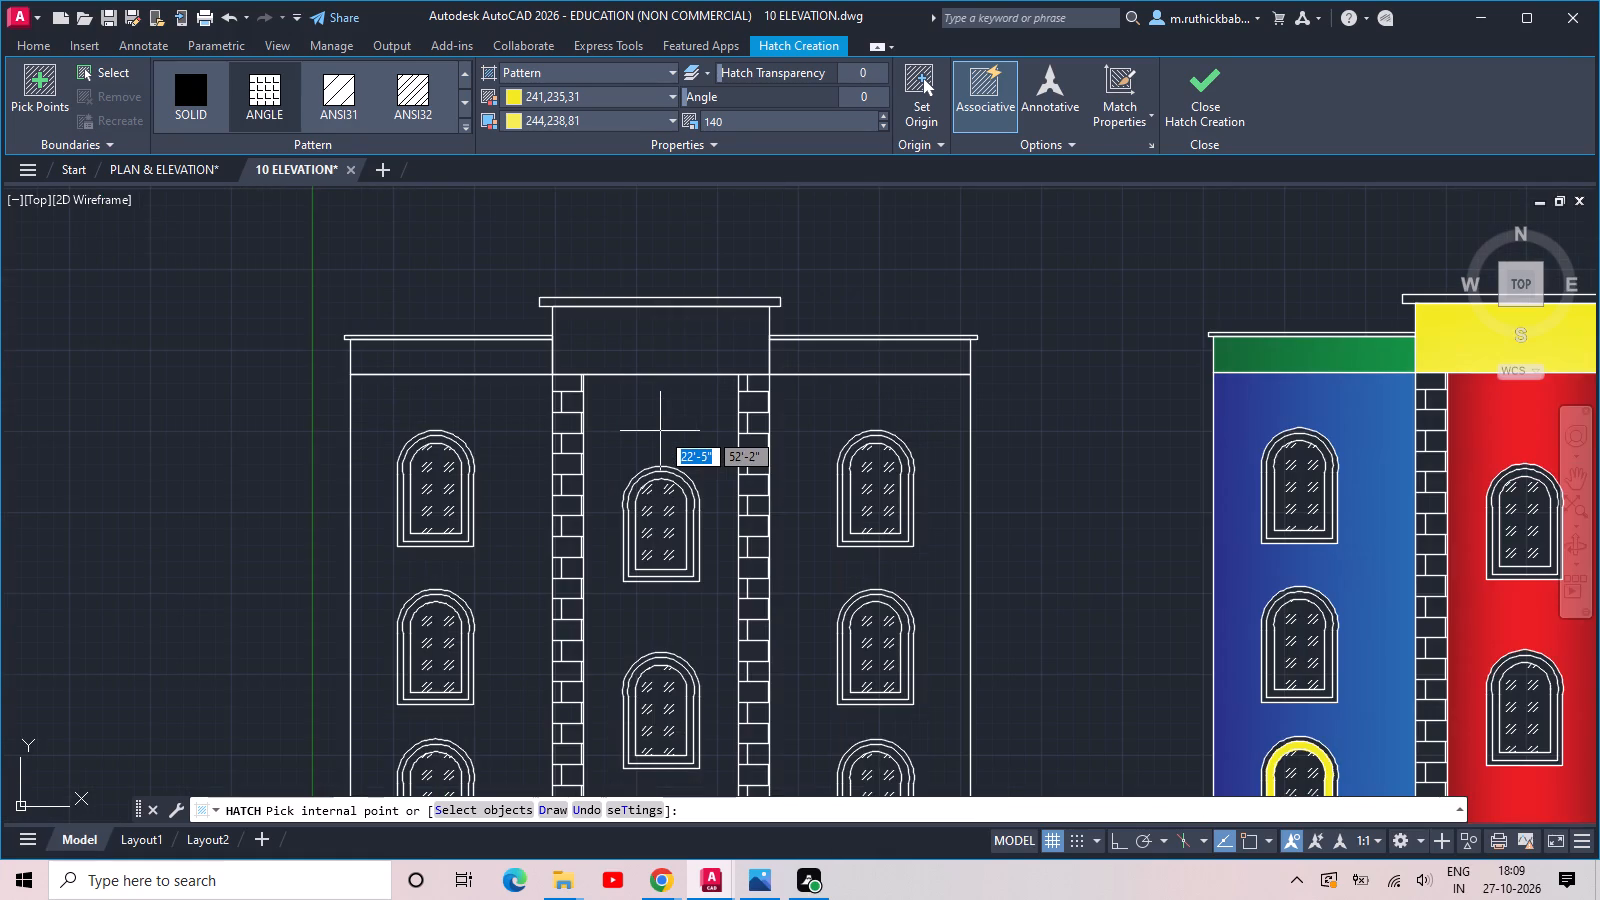
{"action": "scroll", "coordinate": [660, 431], "scroll_direction": "down", "scroll_amount": 1}
{"action": "scroll", "coordinate": [660, 427], "scroll_direction": "up", "scroll_amount": 2}
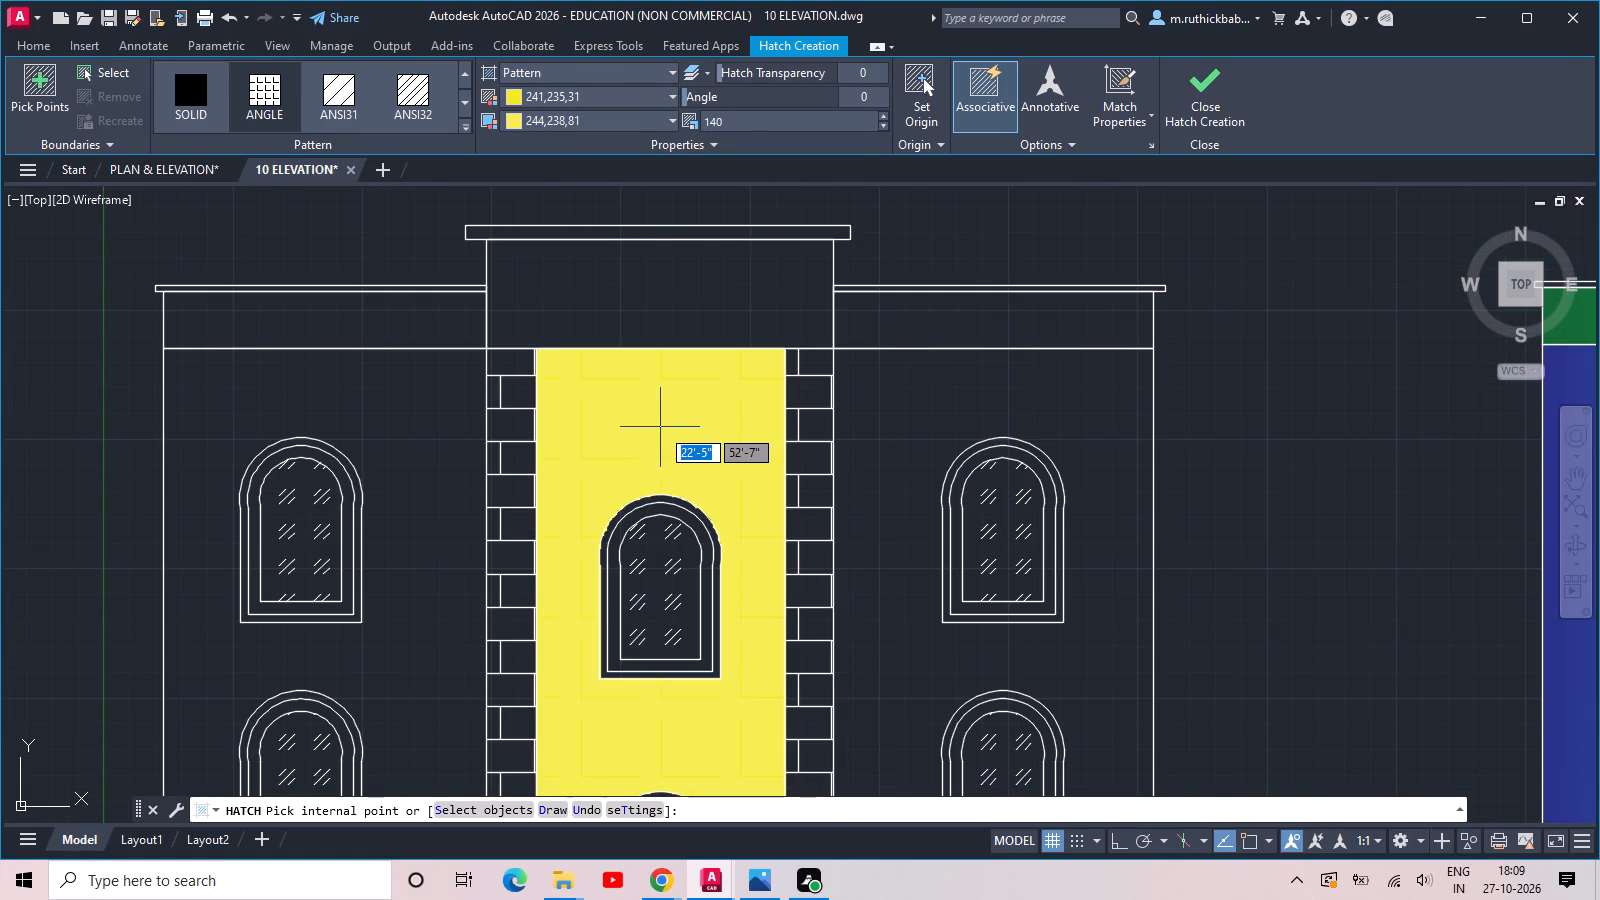
{"action": "scroll", "coordinate": [660, 427], "scroll_direction": "up", "scroll_amount": 1}
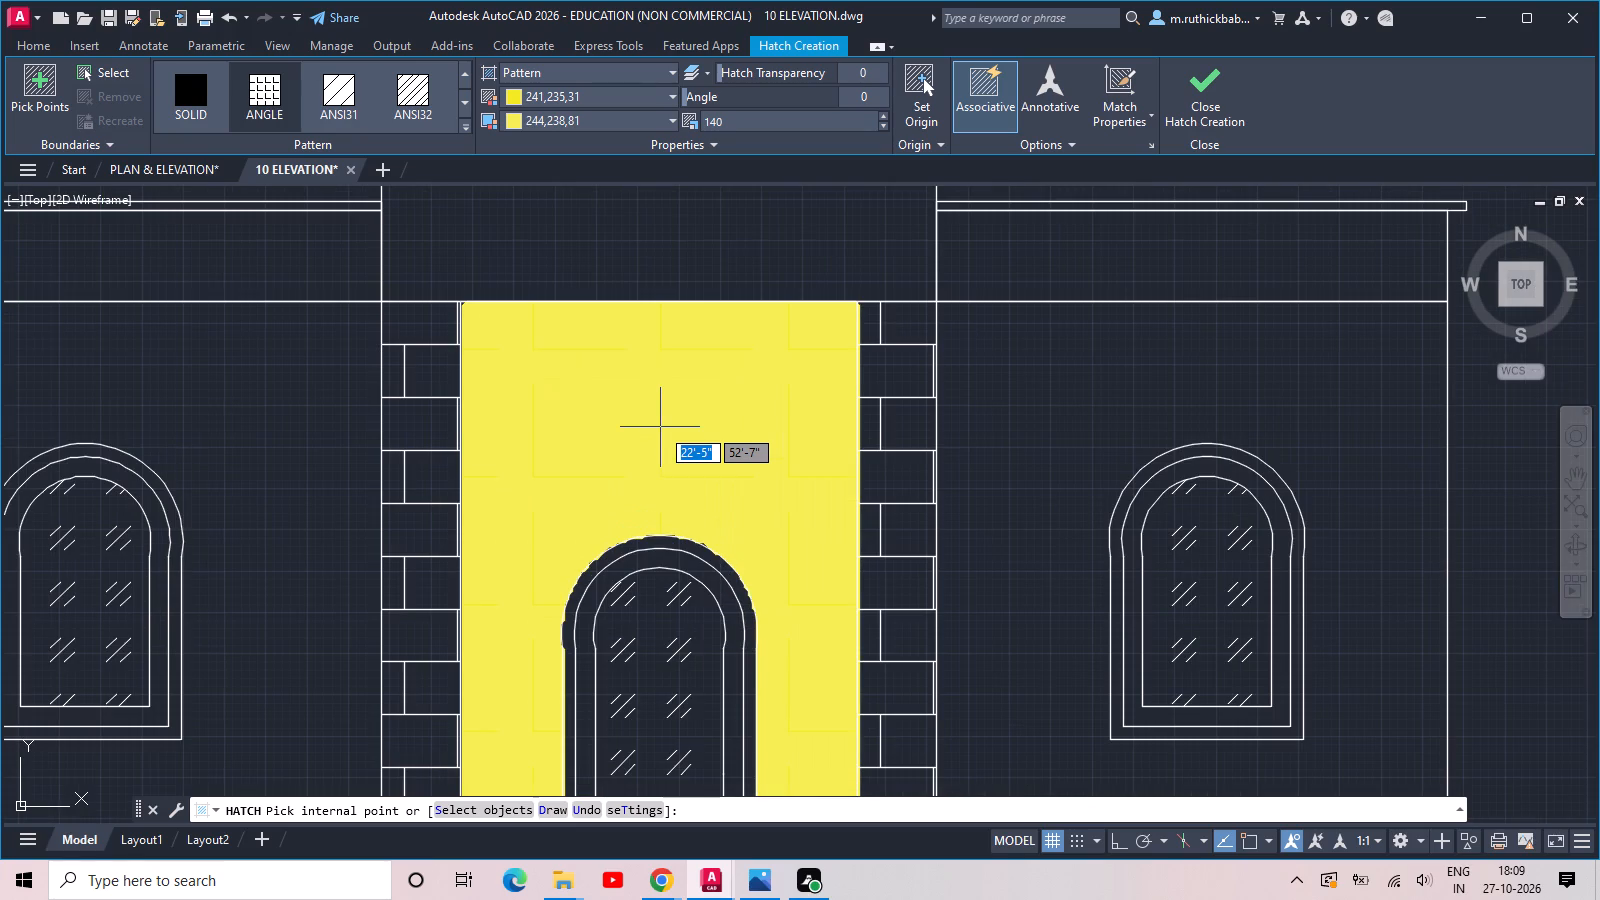
{"action": "scroll", "coordinate": [660, 427], "scroll_direction": "up", "scroll_amount": 1}
{"action": "scroll", "coordinate": [660, 427], "scroll_direction": "down", "scroll_amount": 2}
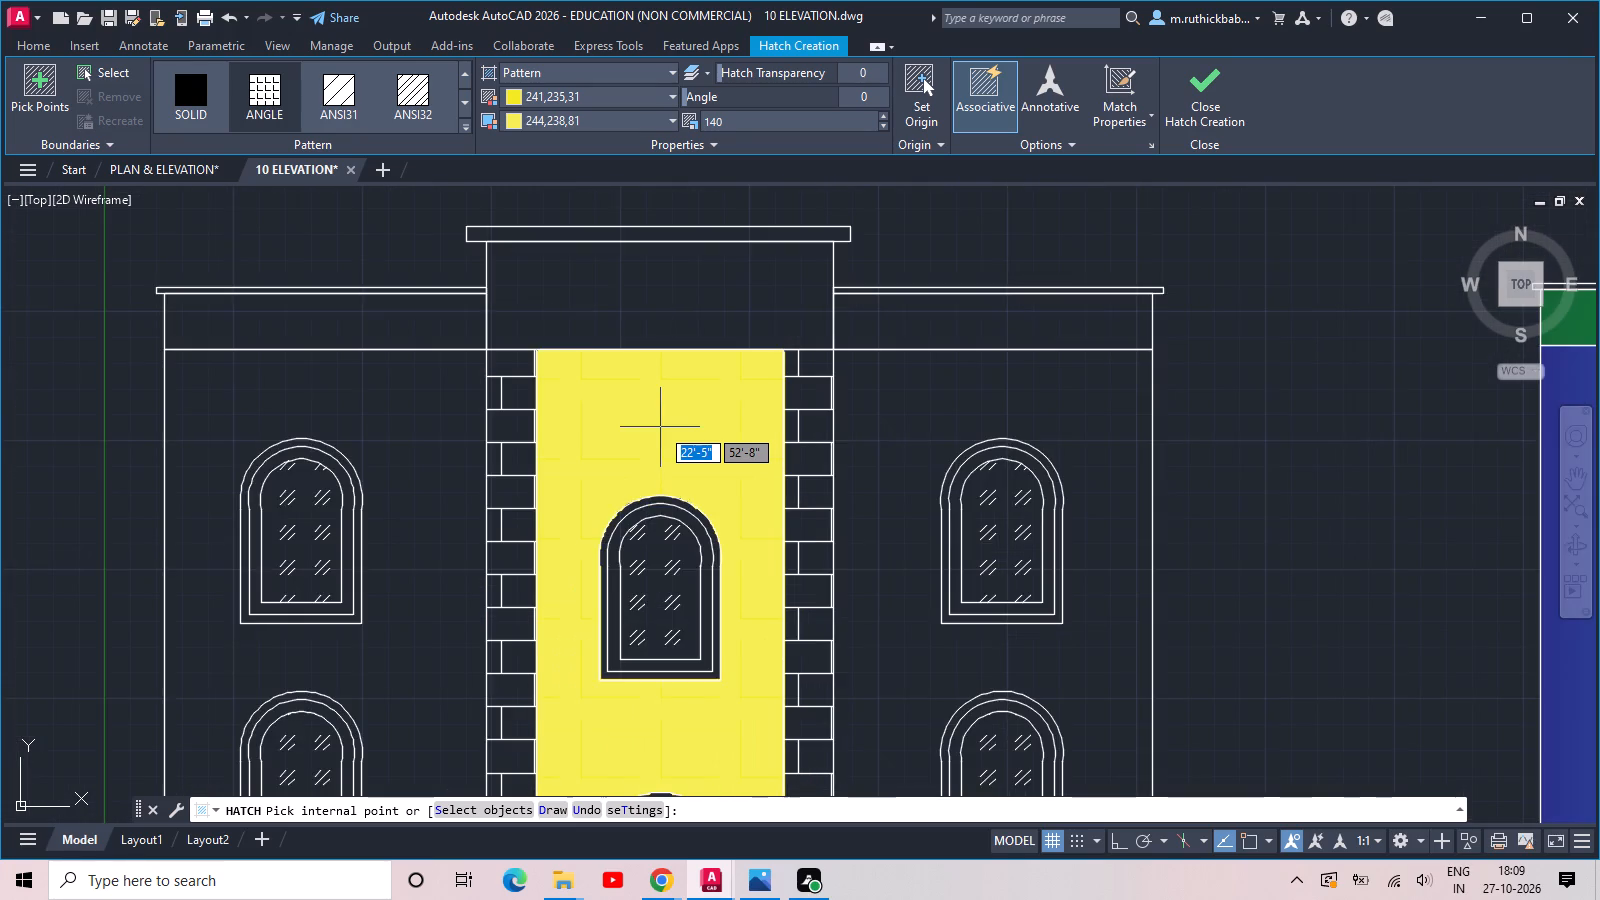
{"action": "scroll", "coordinate": [660, 427], "scroll_direction": "down", "scroll_amount": 2}
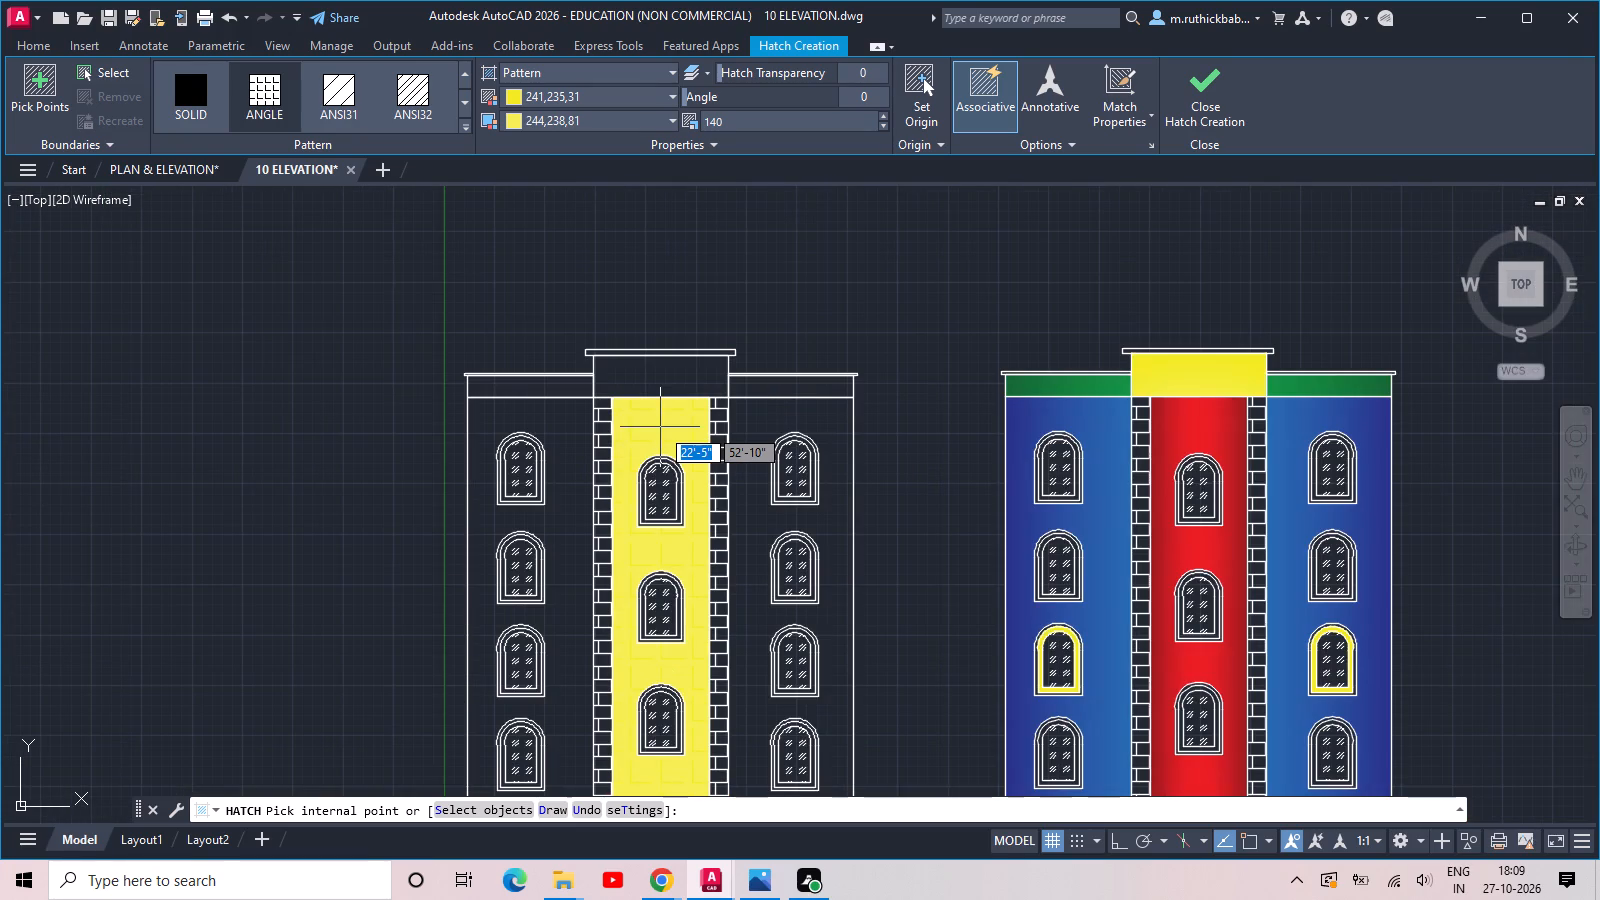
{"action": "scroll", "coordinate": [660, 427], "scroll_direction": "up", "scroll_amount": 1}
{"action": "scroll", "coordinate": [658, 298], "scroll_direction": "up", "scroll_amount": 1}
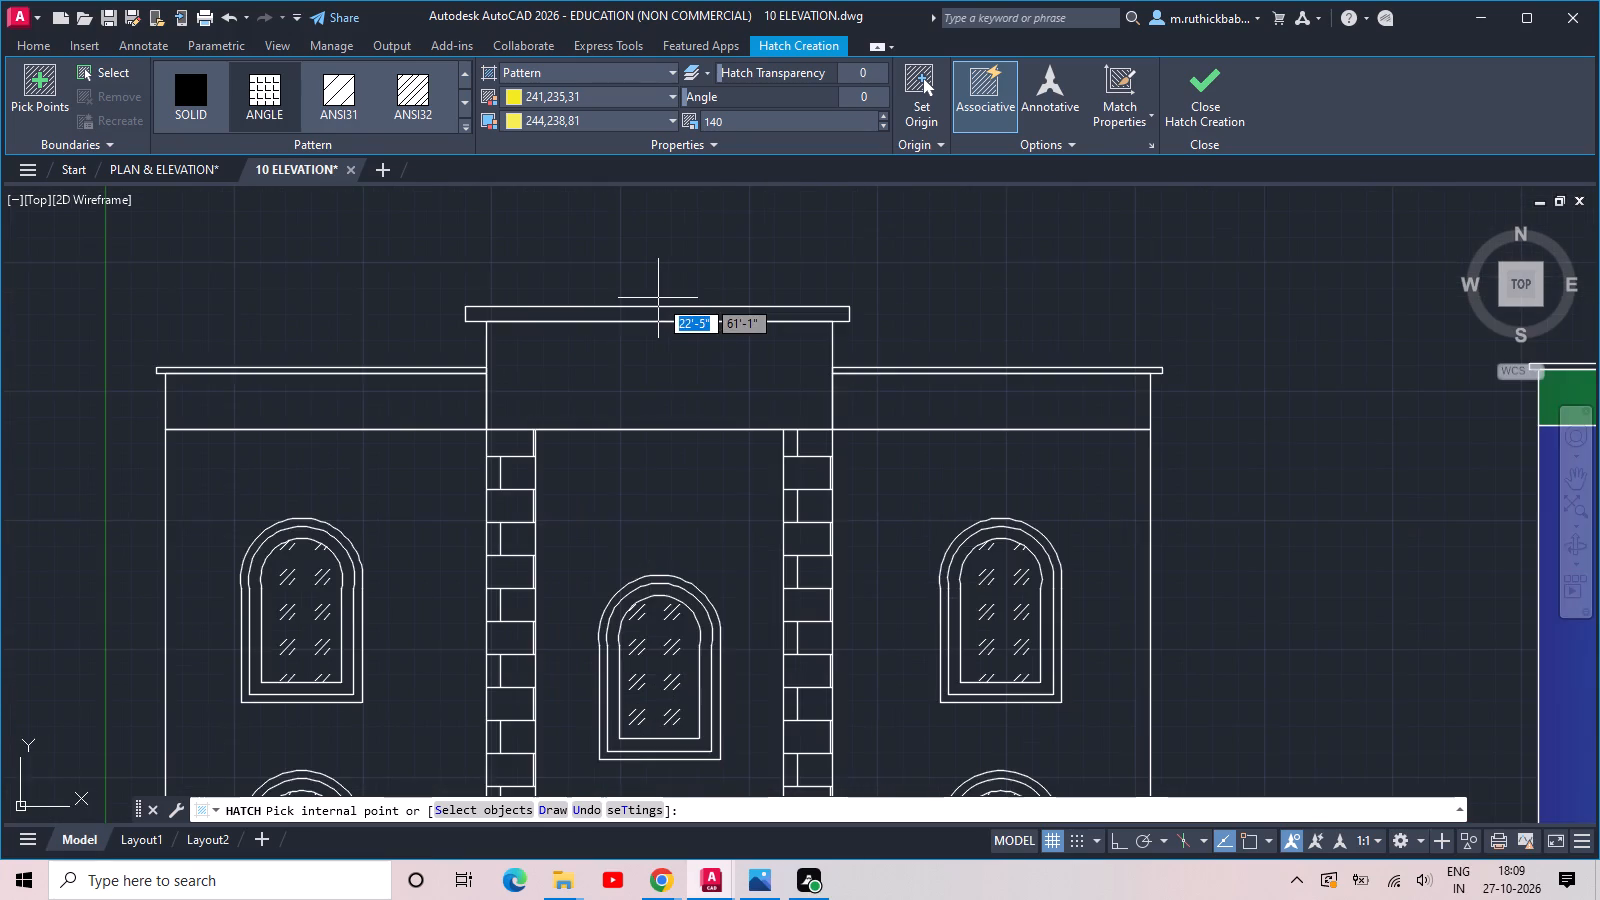
{"action": "scroll", "coordinate": [658, 298], "scroll_direction": "up", "scroll_amount": 1}
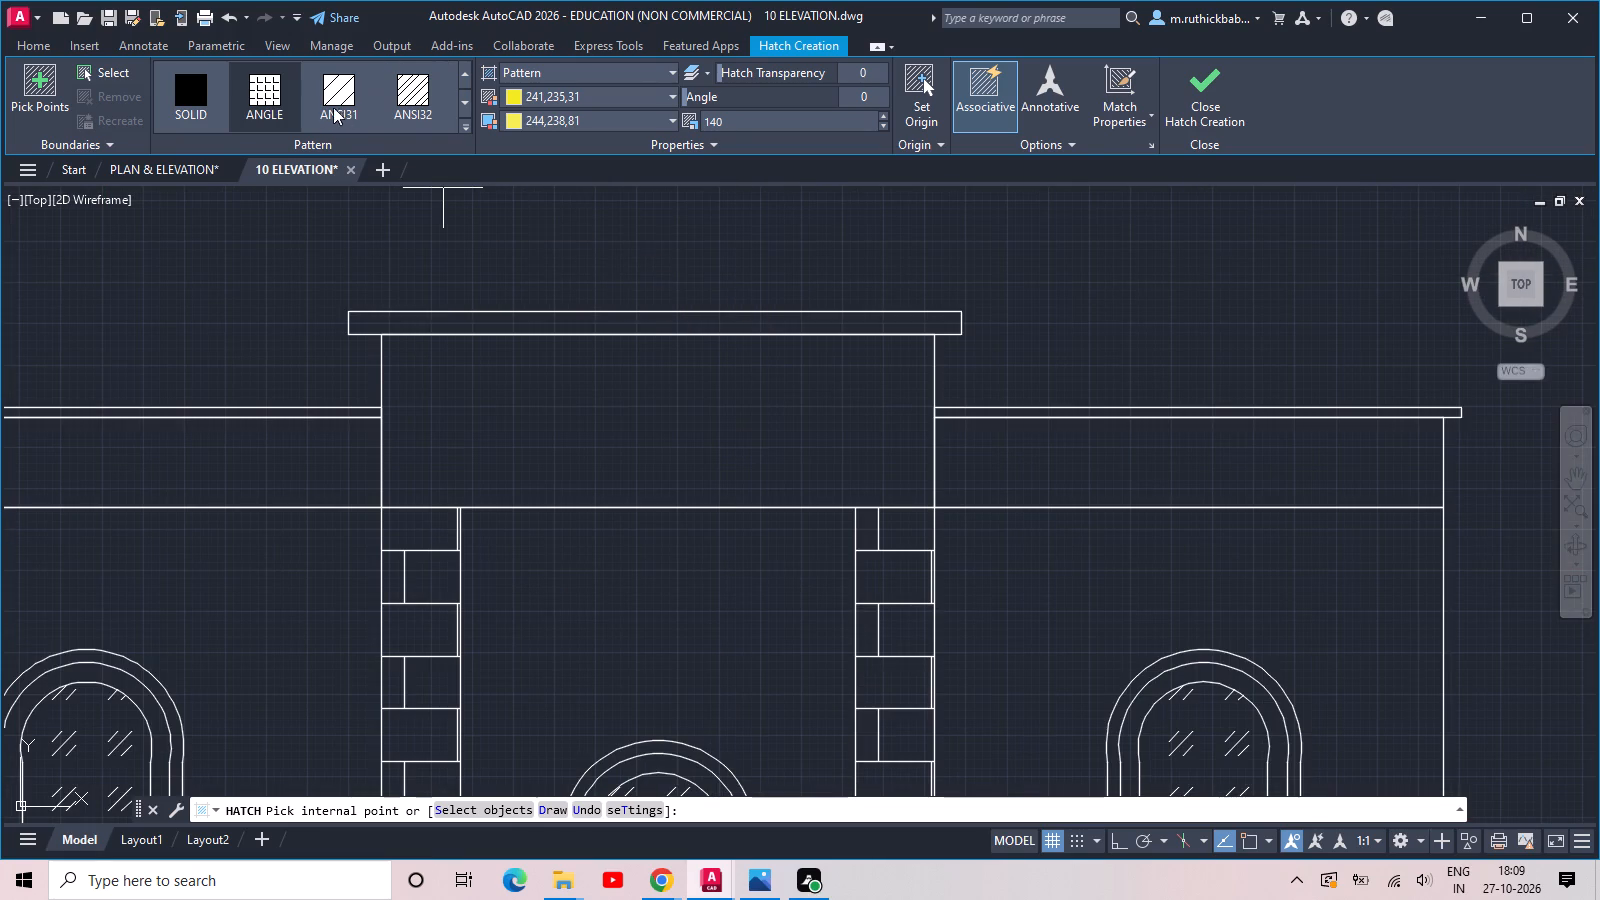
Set the hatch to the ANSI32 pattern with ByLayer colour and preview it on the original elevation's central parapet.
{"action": "left_click", "coordinate": [336, 106]}
{"action": "left_click", "coordinate": [634, 92]}
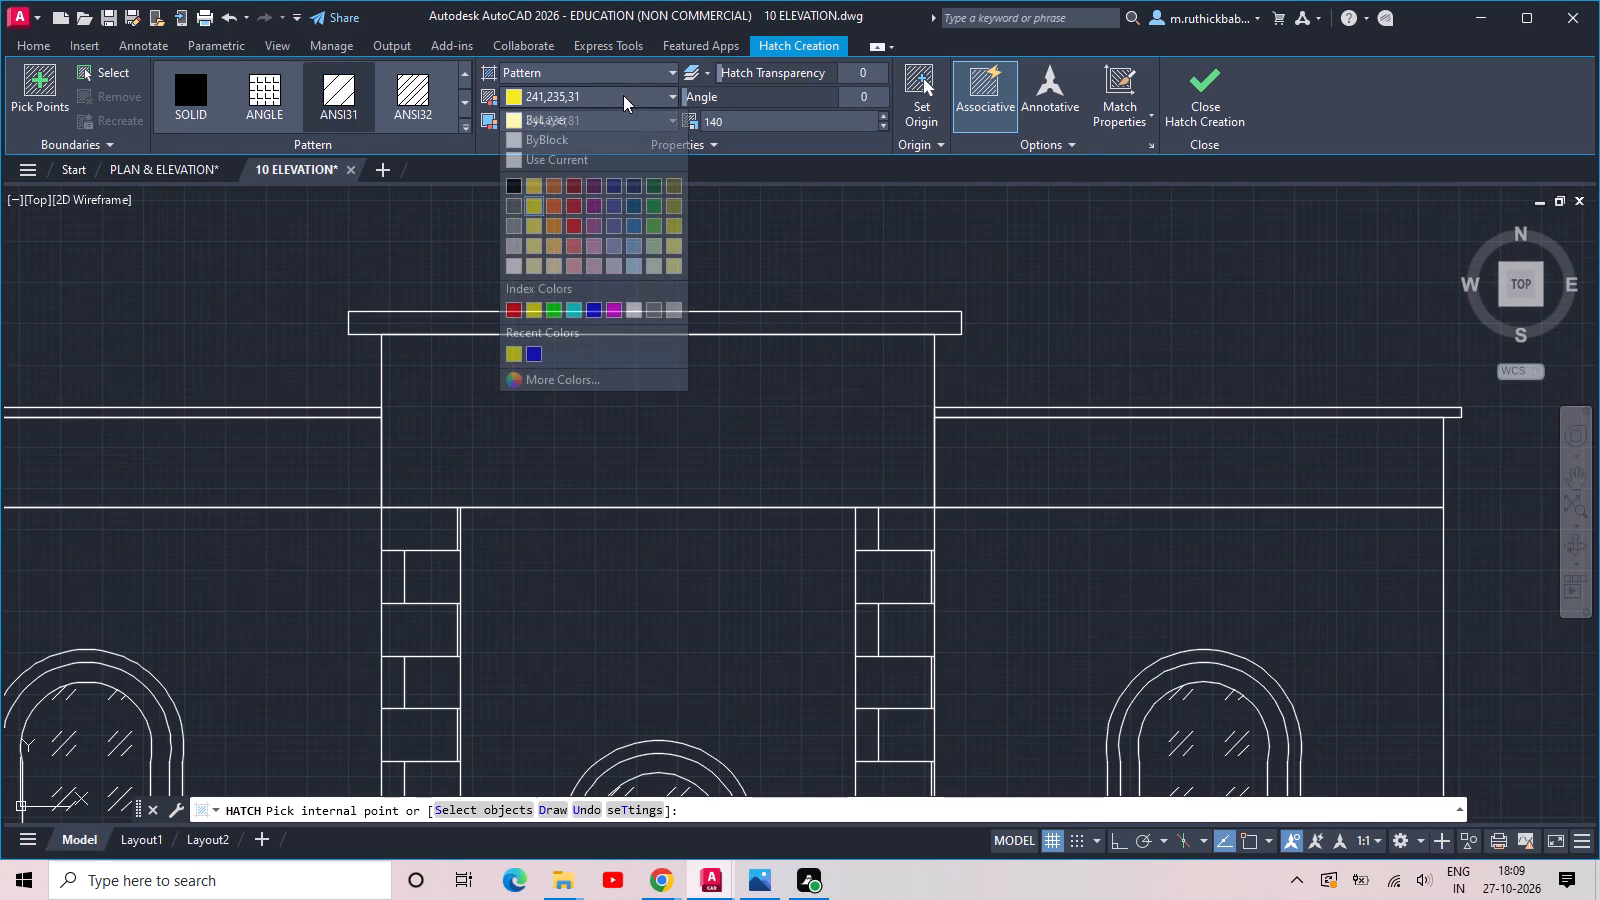
{"action": "left_click", "coordinate": [474, 216]}
{"action": "left_click", "coordinate": [417, 65]}
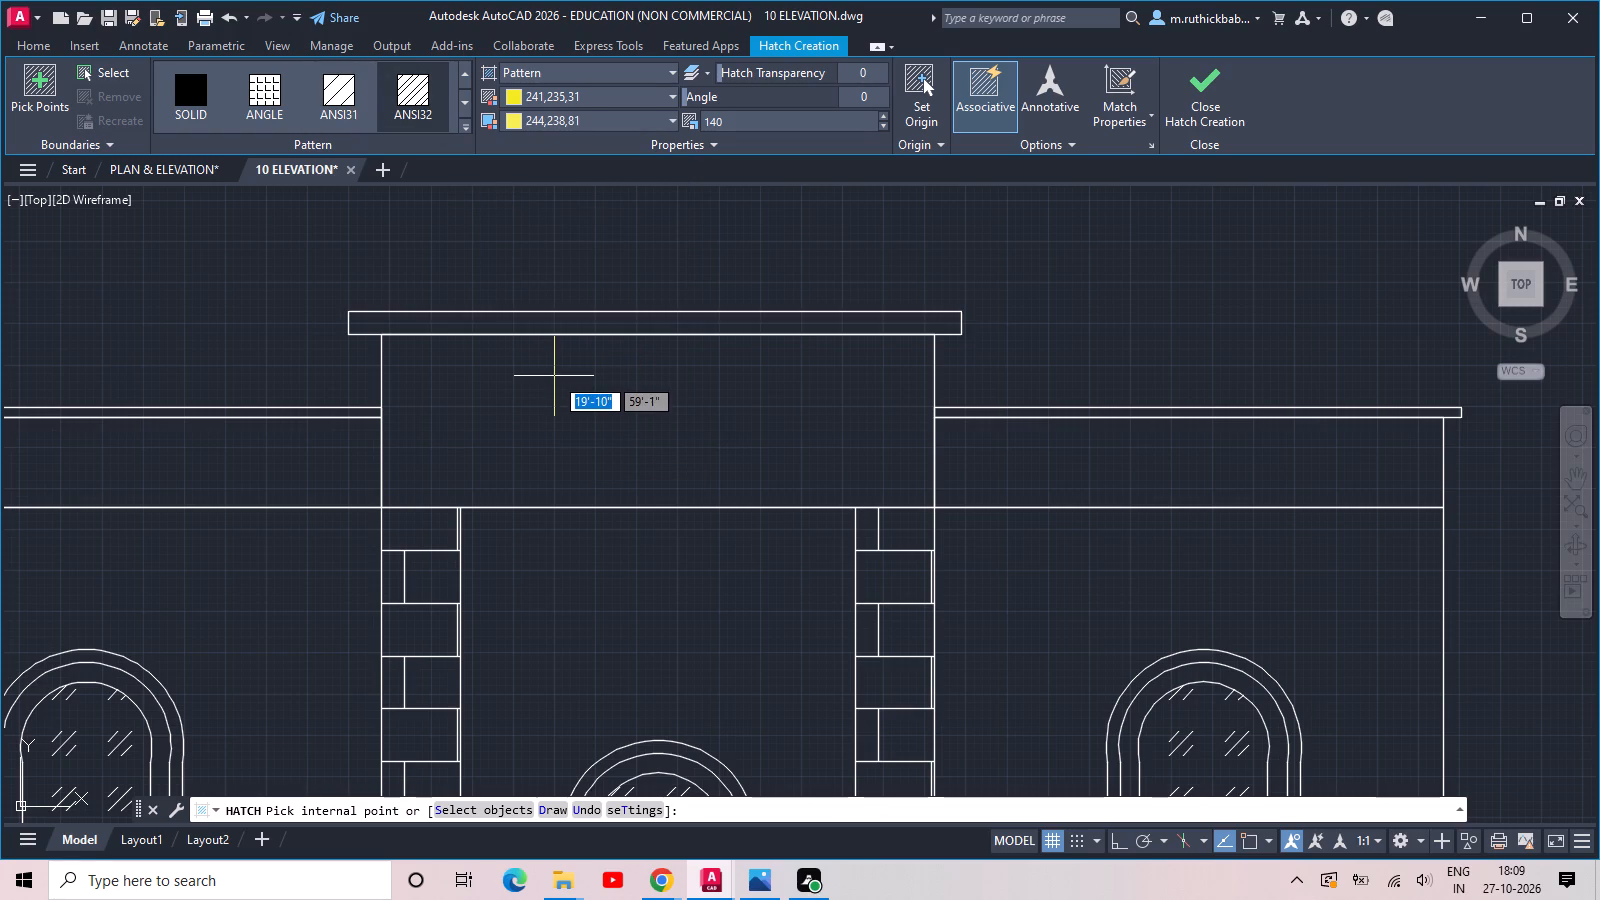
{"action": "left_click", "coordinate": [550, 94]}
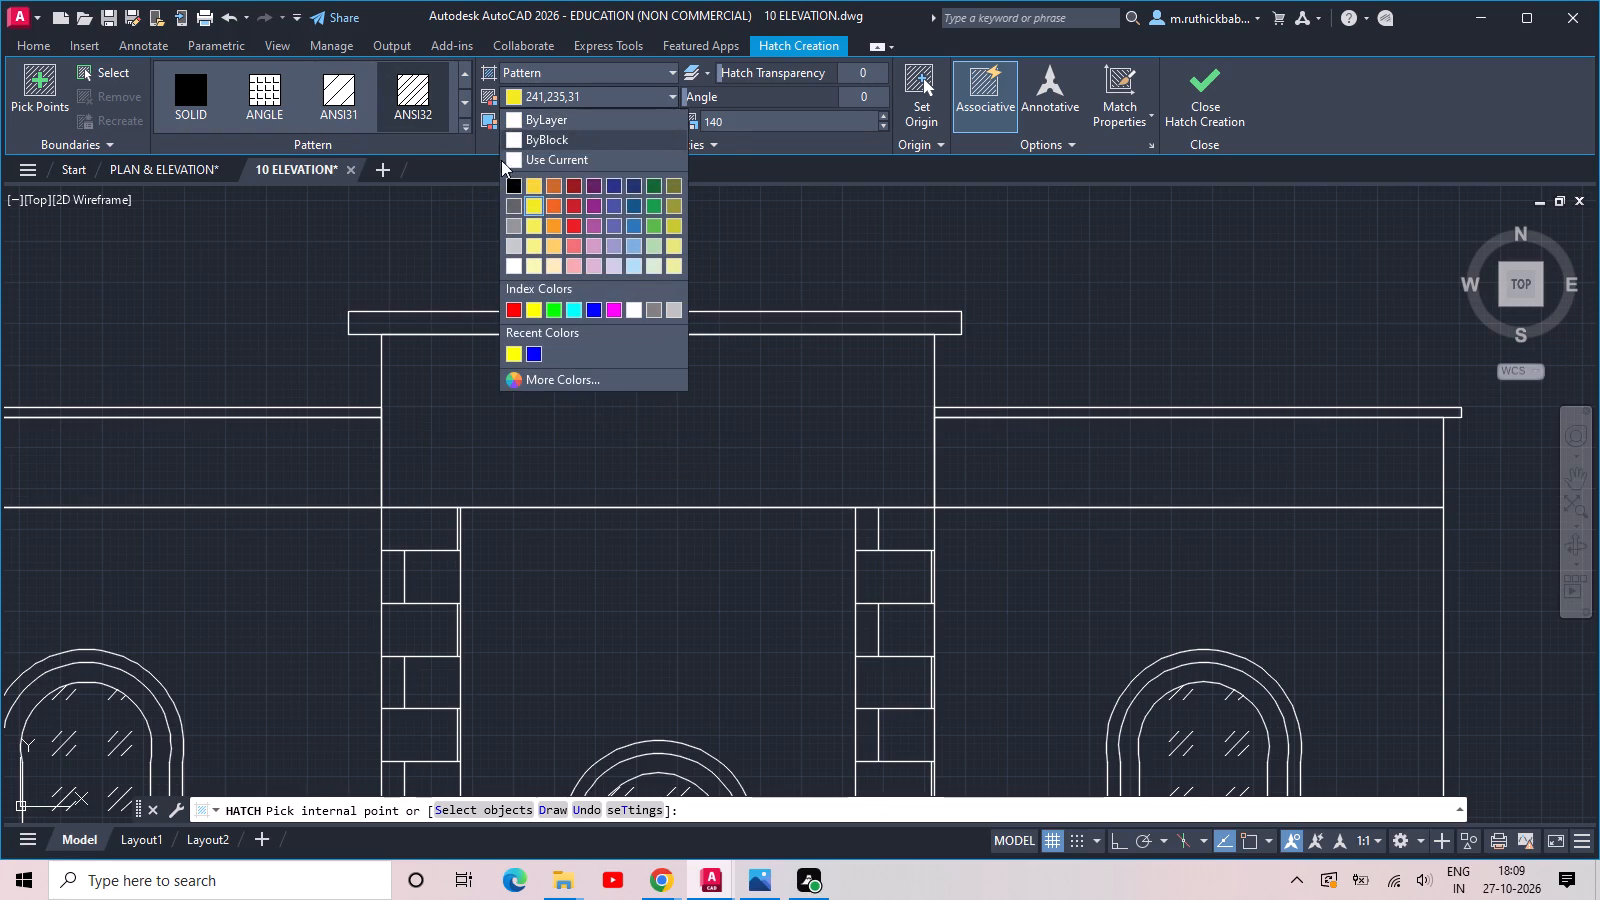
{"action": "left_click", "coordinate": [509, 117]}
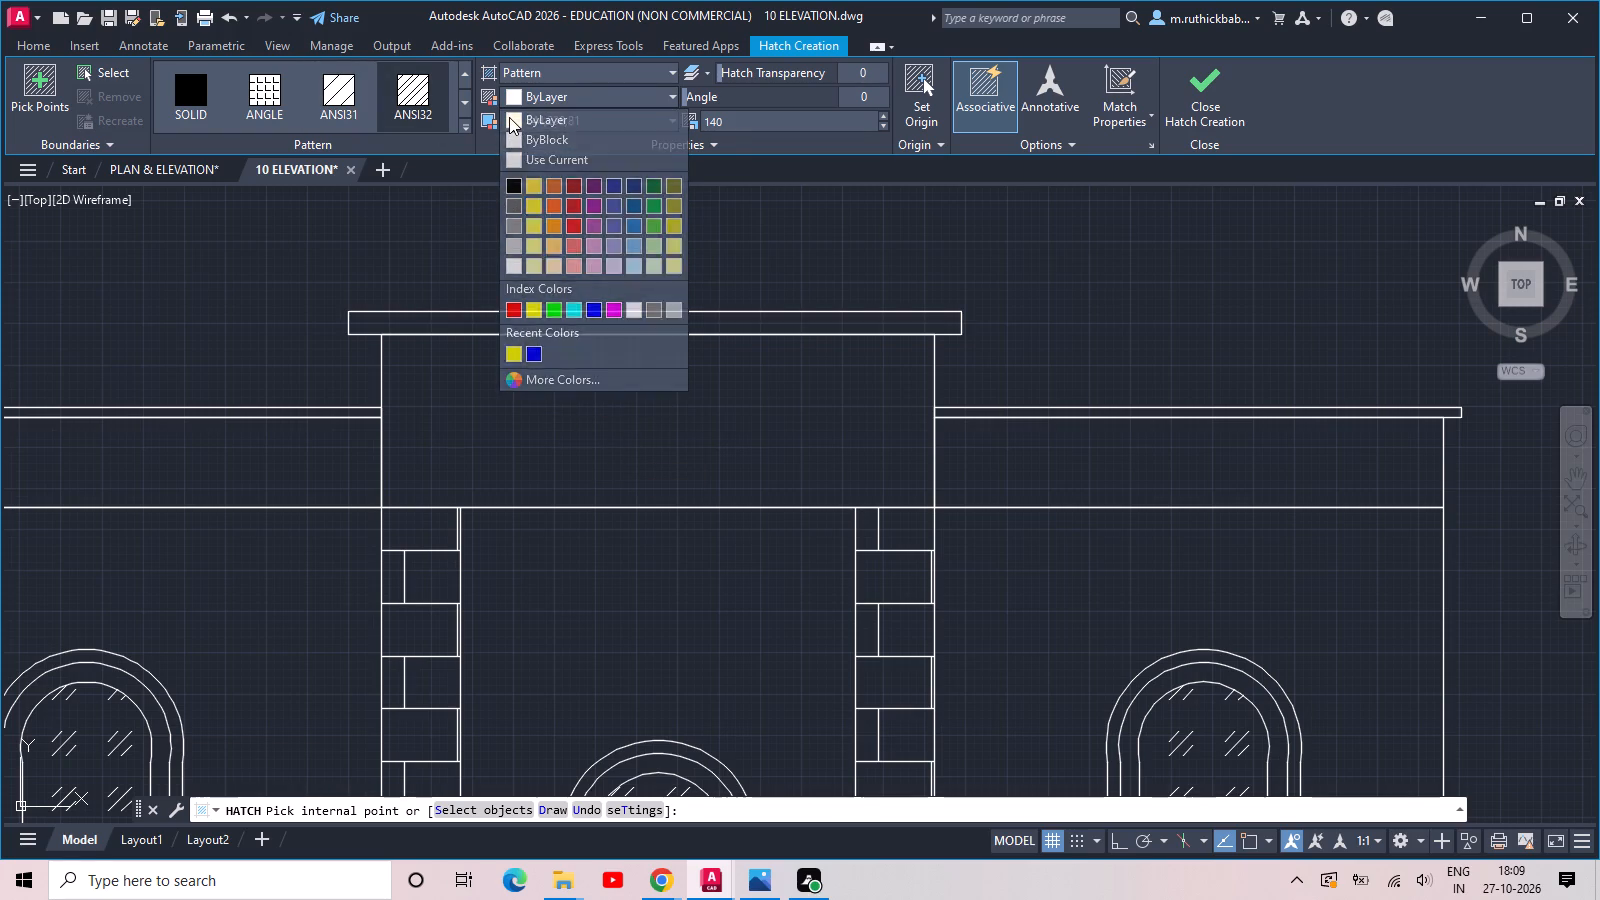
{"action": "left_click", "coordinate": [406, 100]}
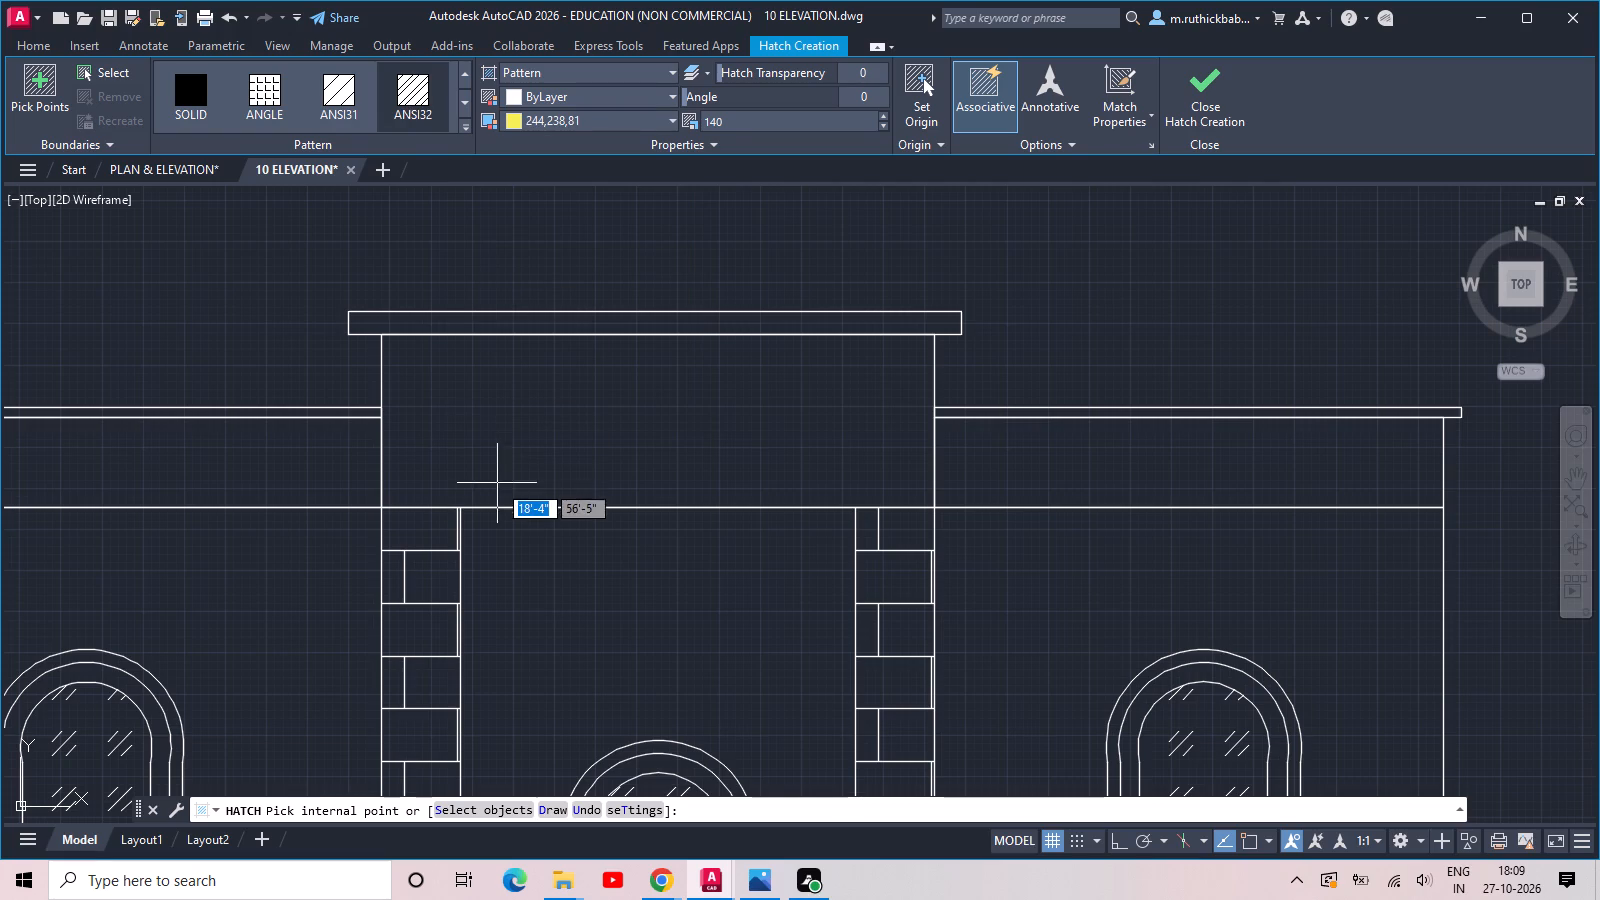
{"action": "scroll", "coordinate": [498, 443], "scroll_direction": "up", "scroll_amount": 1}
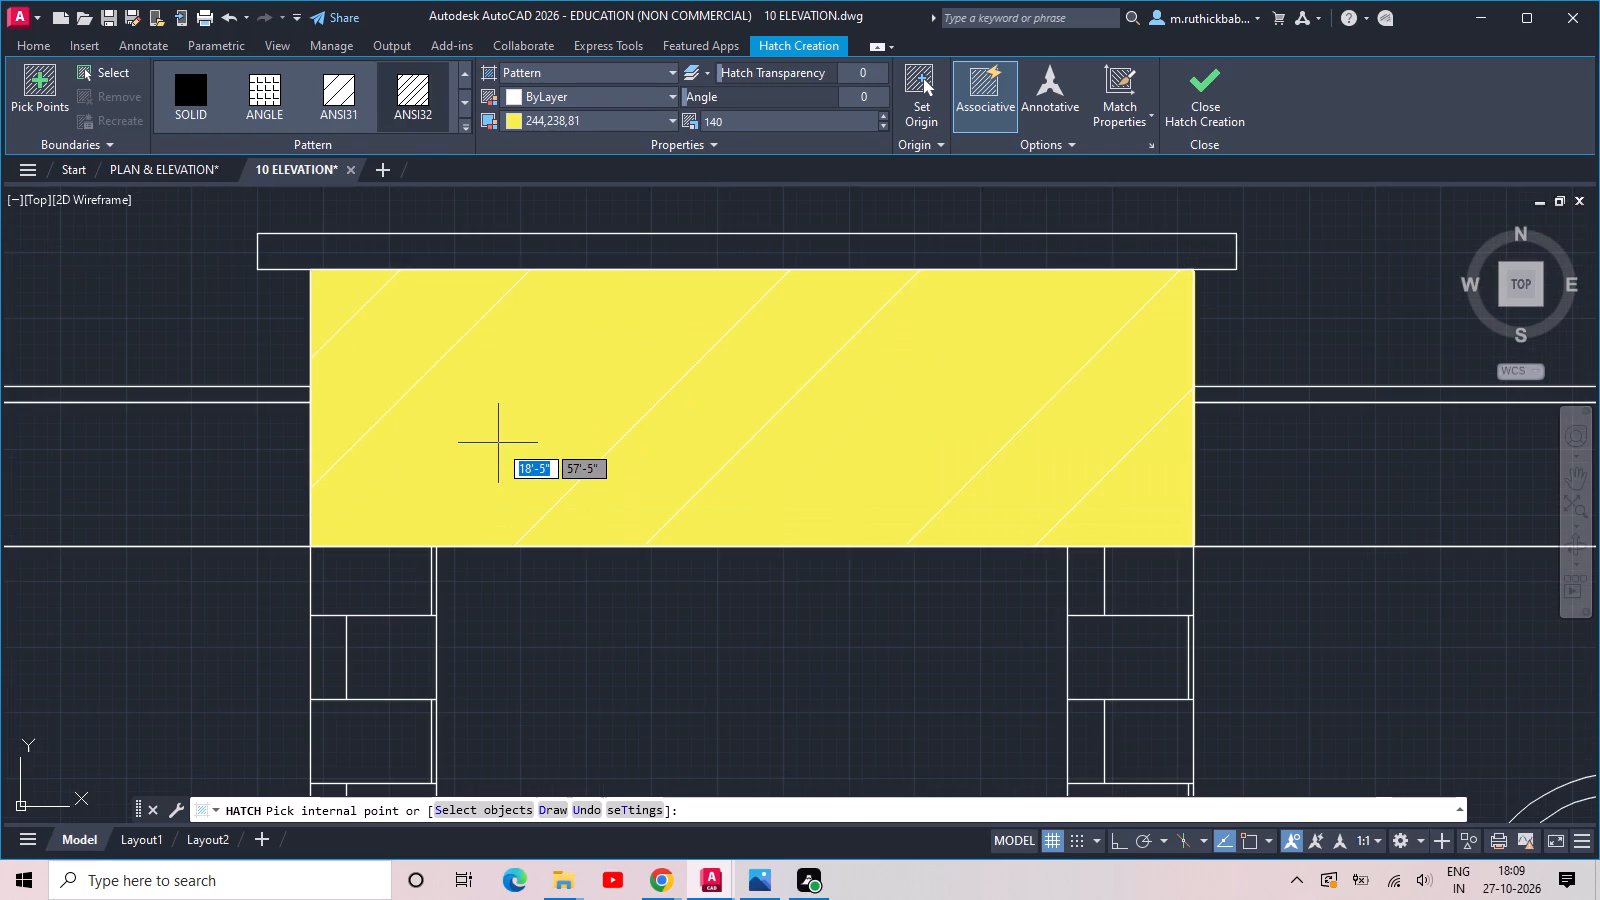
{"action": "scroll", "coordinate": [498, 443], "scroll_direction": "down", "scroll_amount": 1}
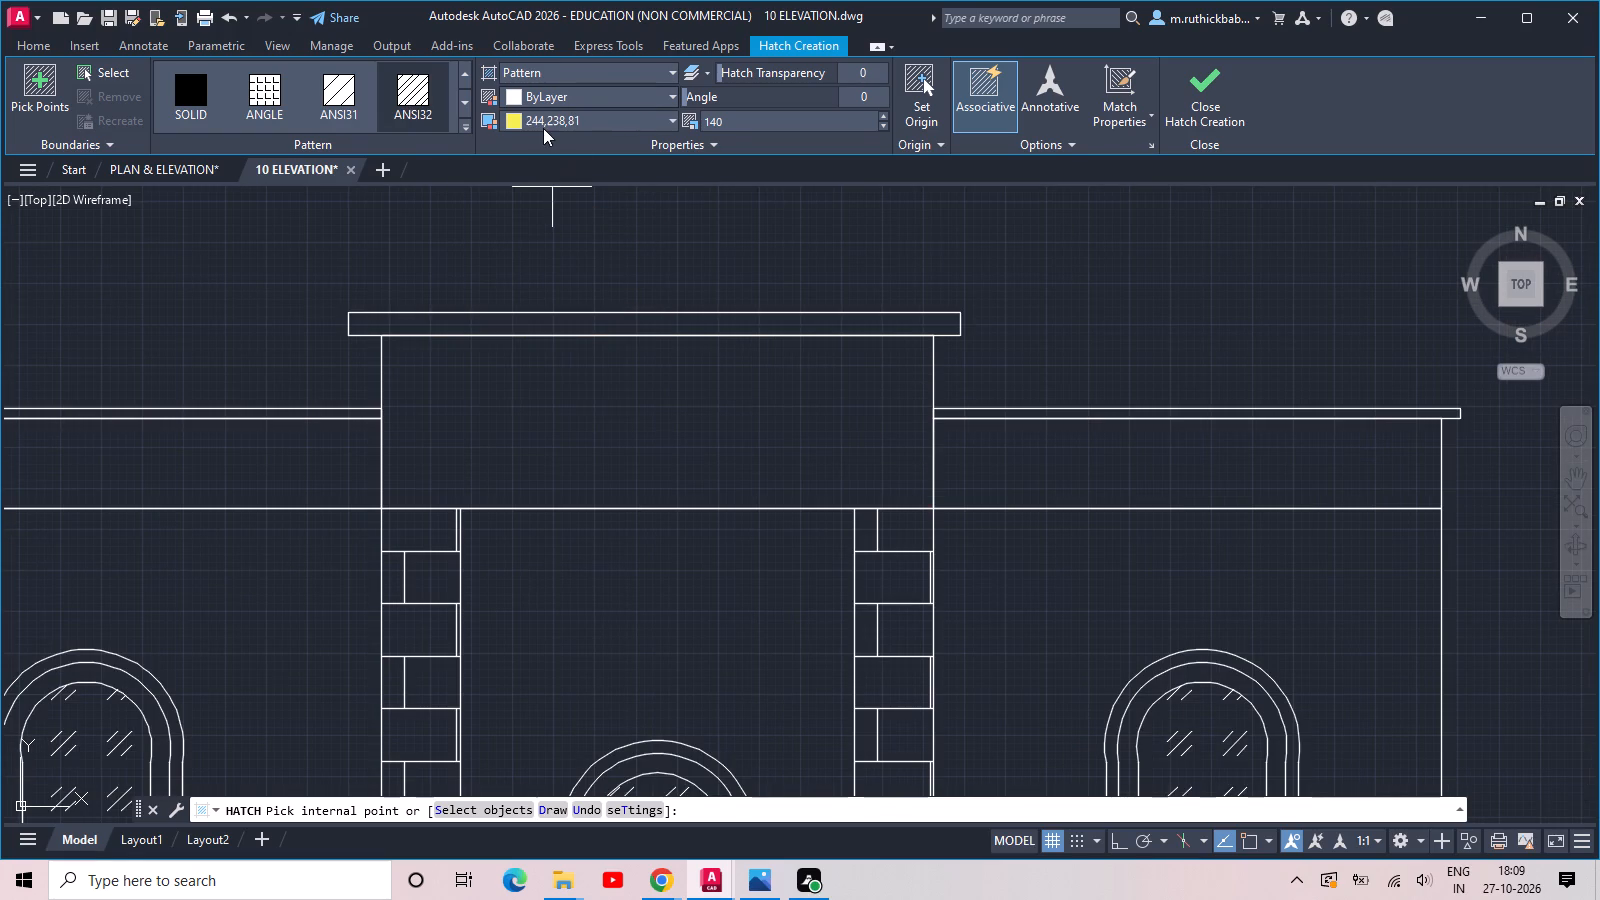
Set the hatch background colour to 0,0,0 and preview it on the original elevation's central parapet.
{"action": "left_click", "coordinate": [539, 120]}
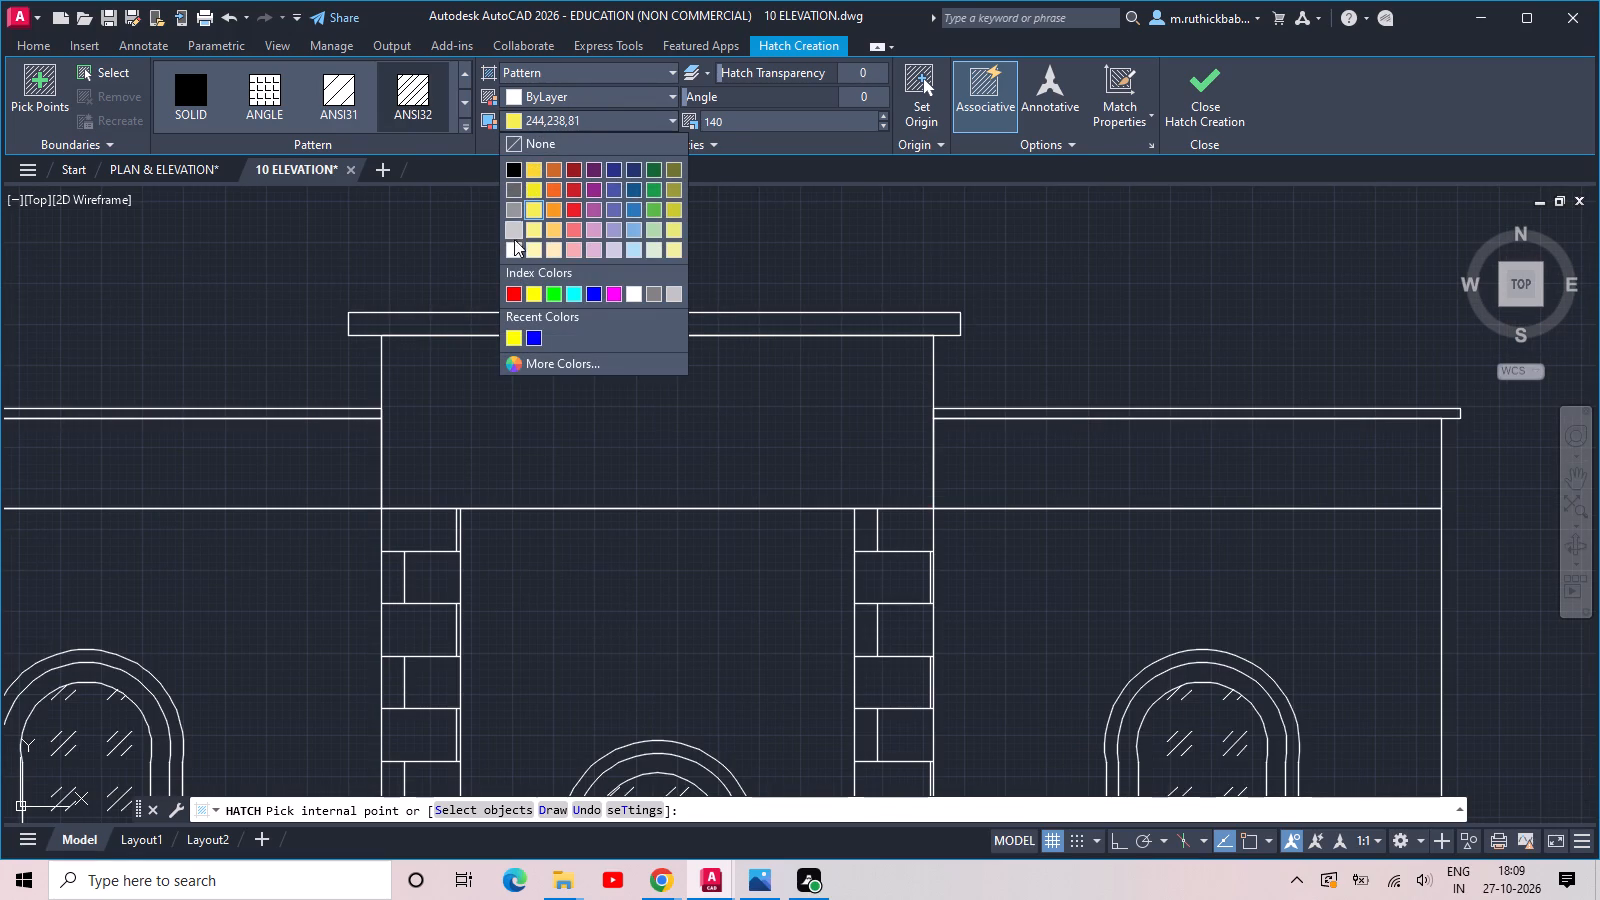
{"action": "left_click", "coordinate": [507, 169]}
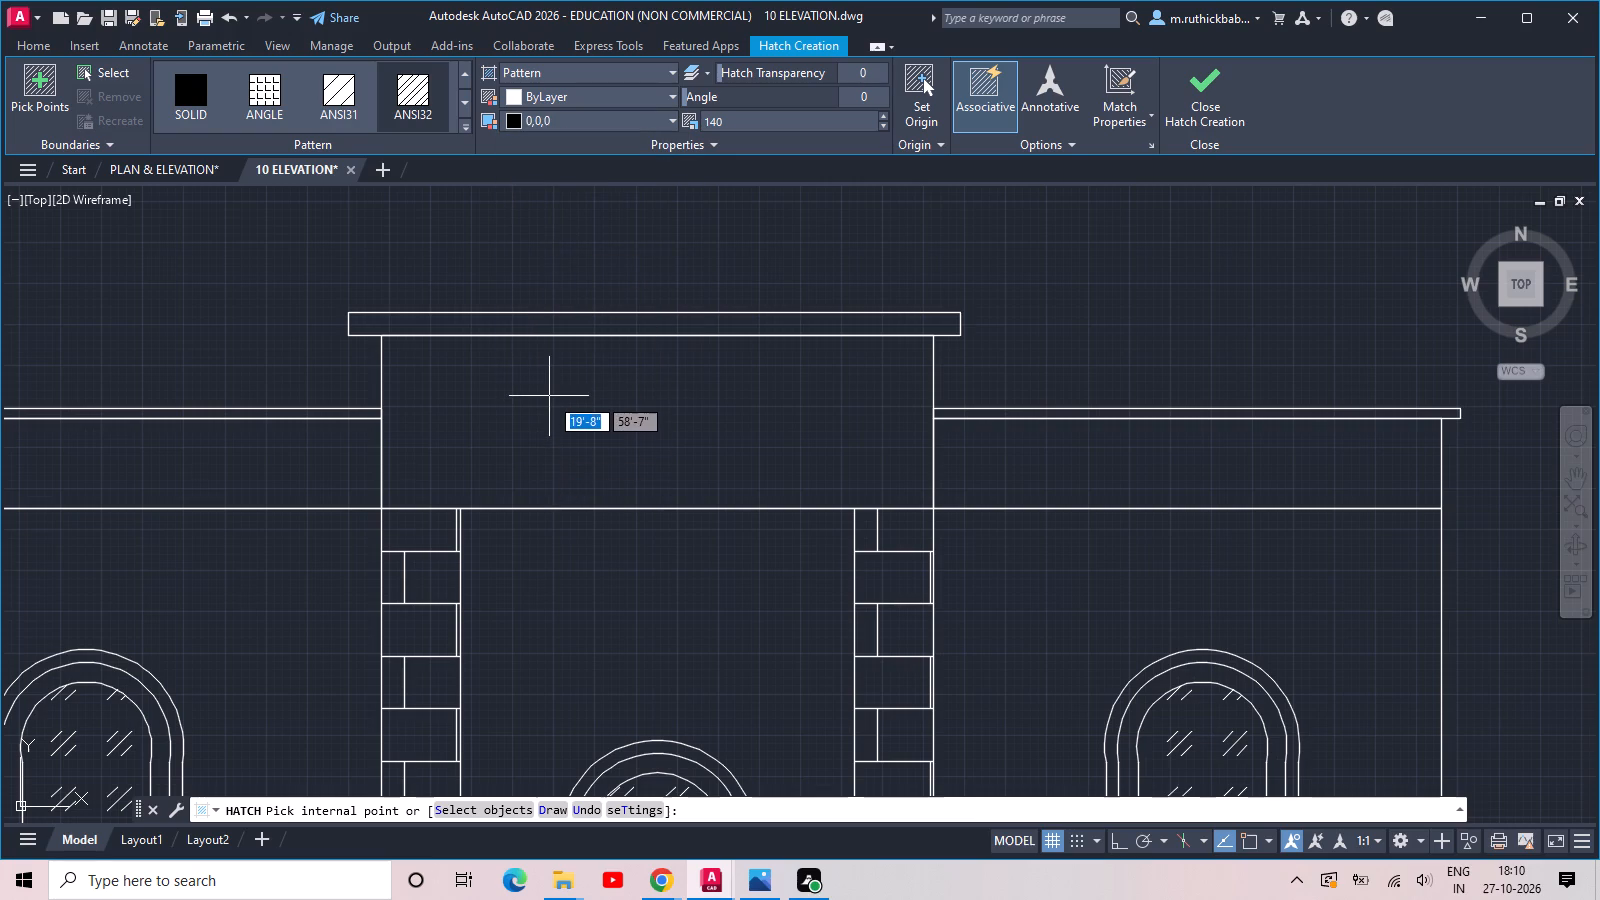
{"action": "scroll", "coordinate": [550, 393], "scroll_direction": "up", "scroll_amount": 1}
{"action": "scroll", "coordinate": [550, 393], "scroll_direction": "down", "scroll_amount": 2}
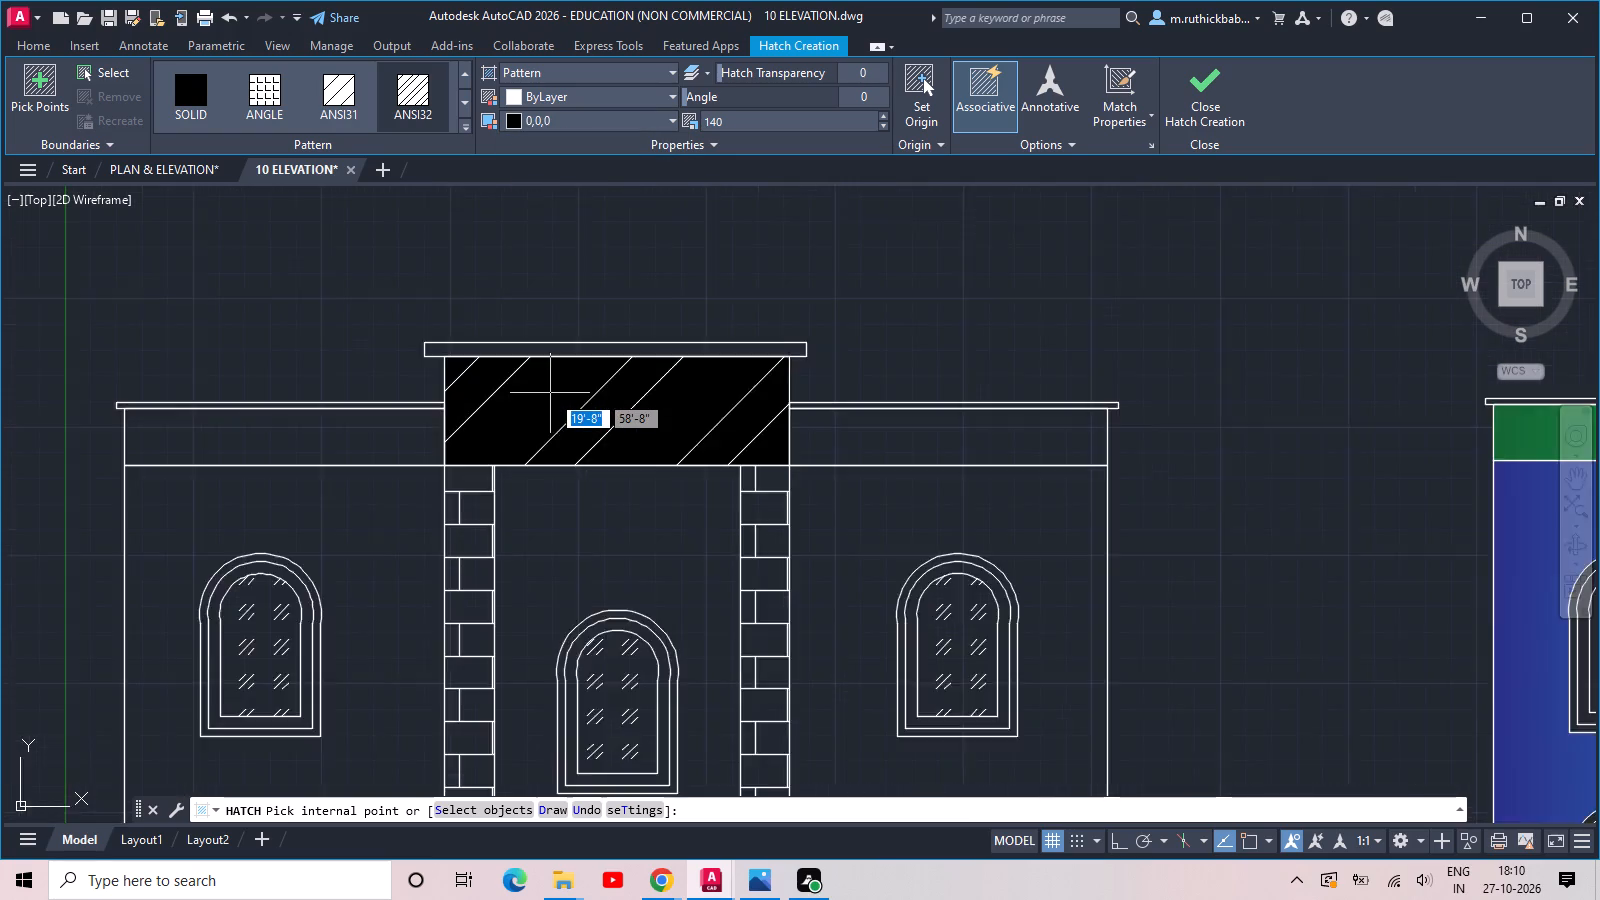
{"action": "scroll", "coordinate": [550, 393], "scroll_direction": "down", "scroll_amount": 1}
{"action": "scroll", "coordinate": [553, 382], "scroll_direction": "up", "scroll_amount": 3}
{"action": "scroll", "coordinate": [530, 273], "scroll_direction": "up", "scroll_amount": 1}
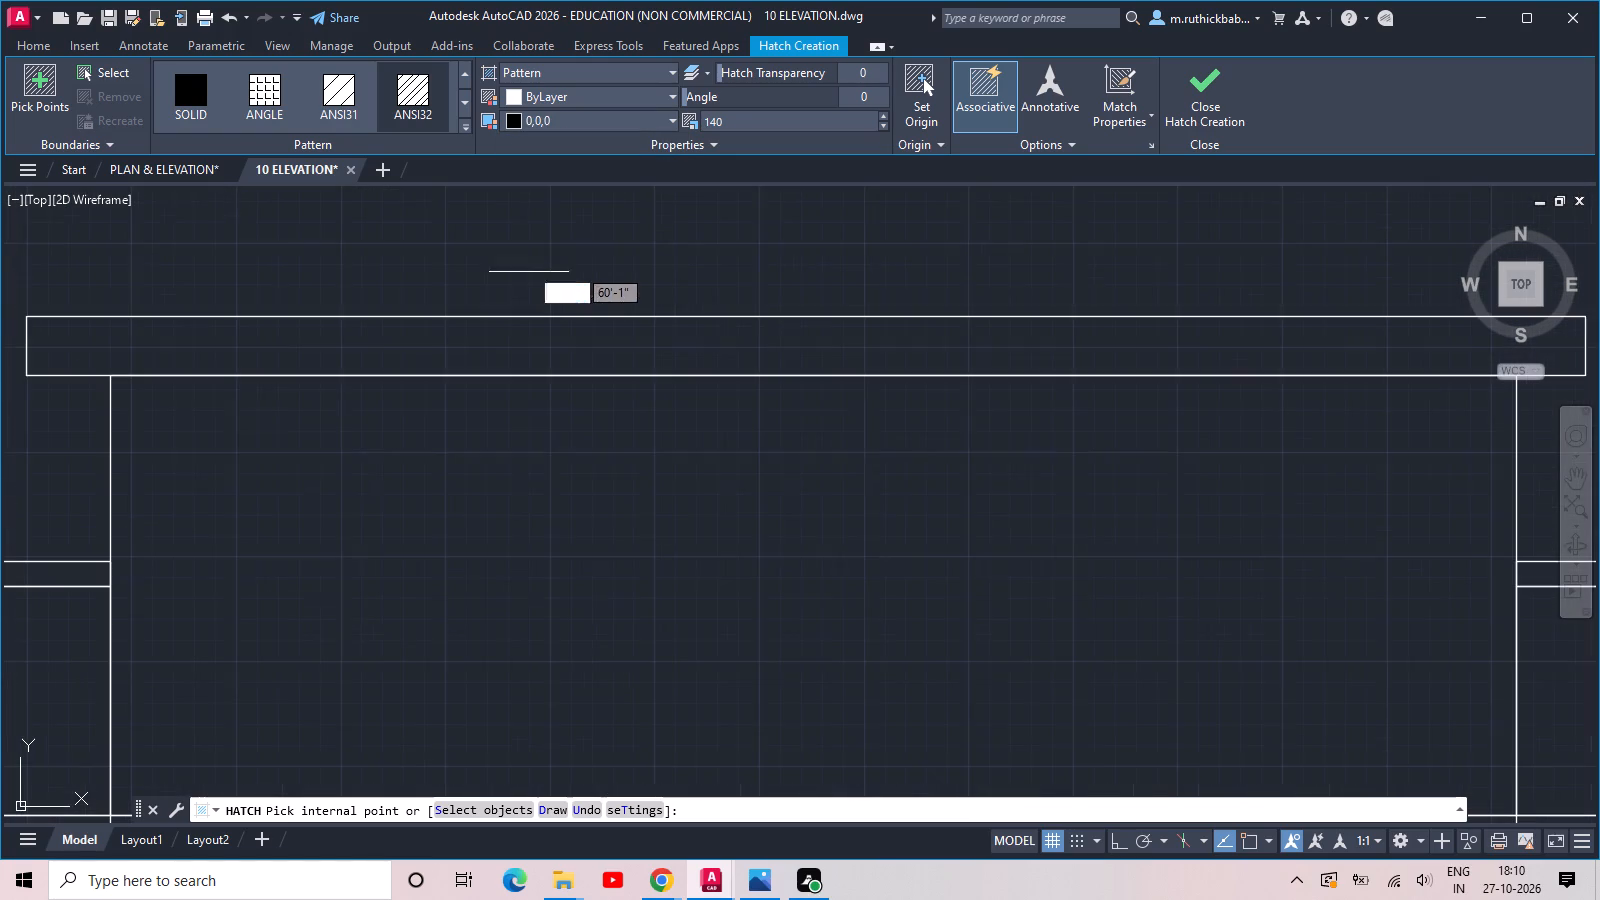
{"action": "scroll", "coordinate": [520, 246], "scroll_direction": "down", "scroll_amount": 2}
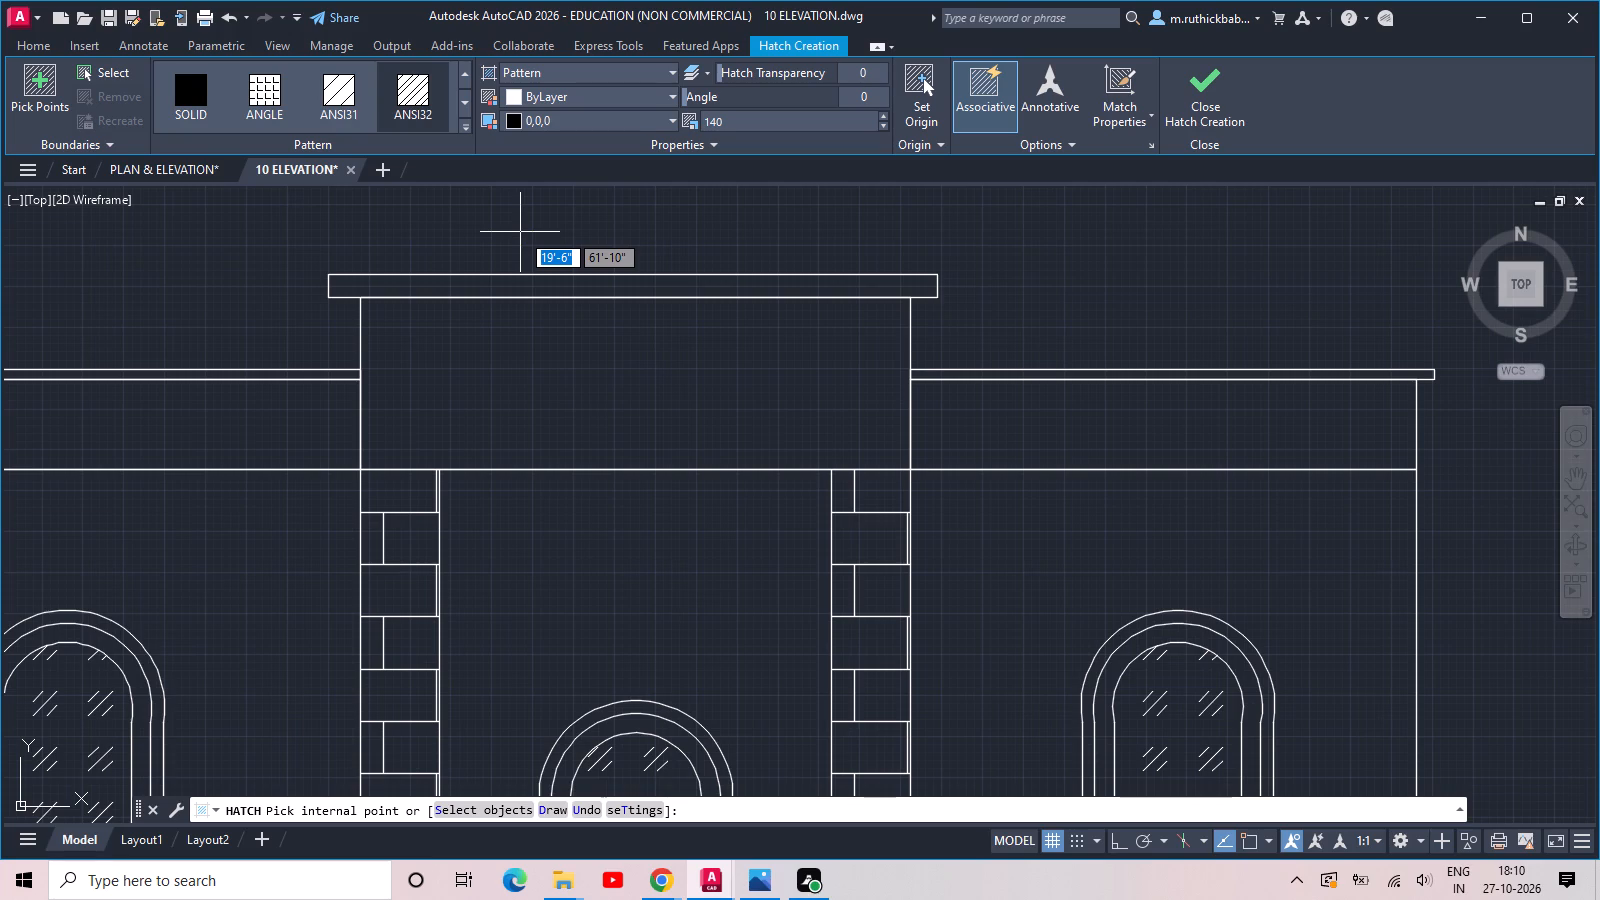
Keep the hatch type as Pattern and examine the black-backed ANSI32 preview on the central parapet at different scales of view.
{"action": "left_click", "coordinate": [569, 74]}
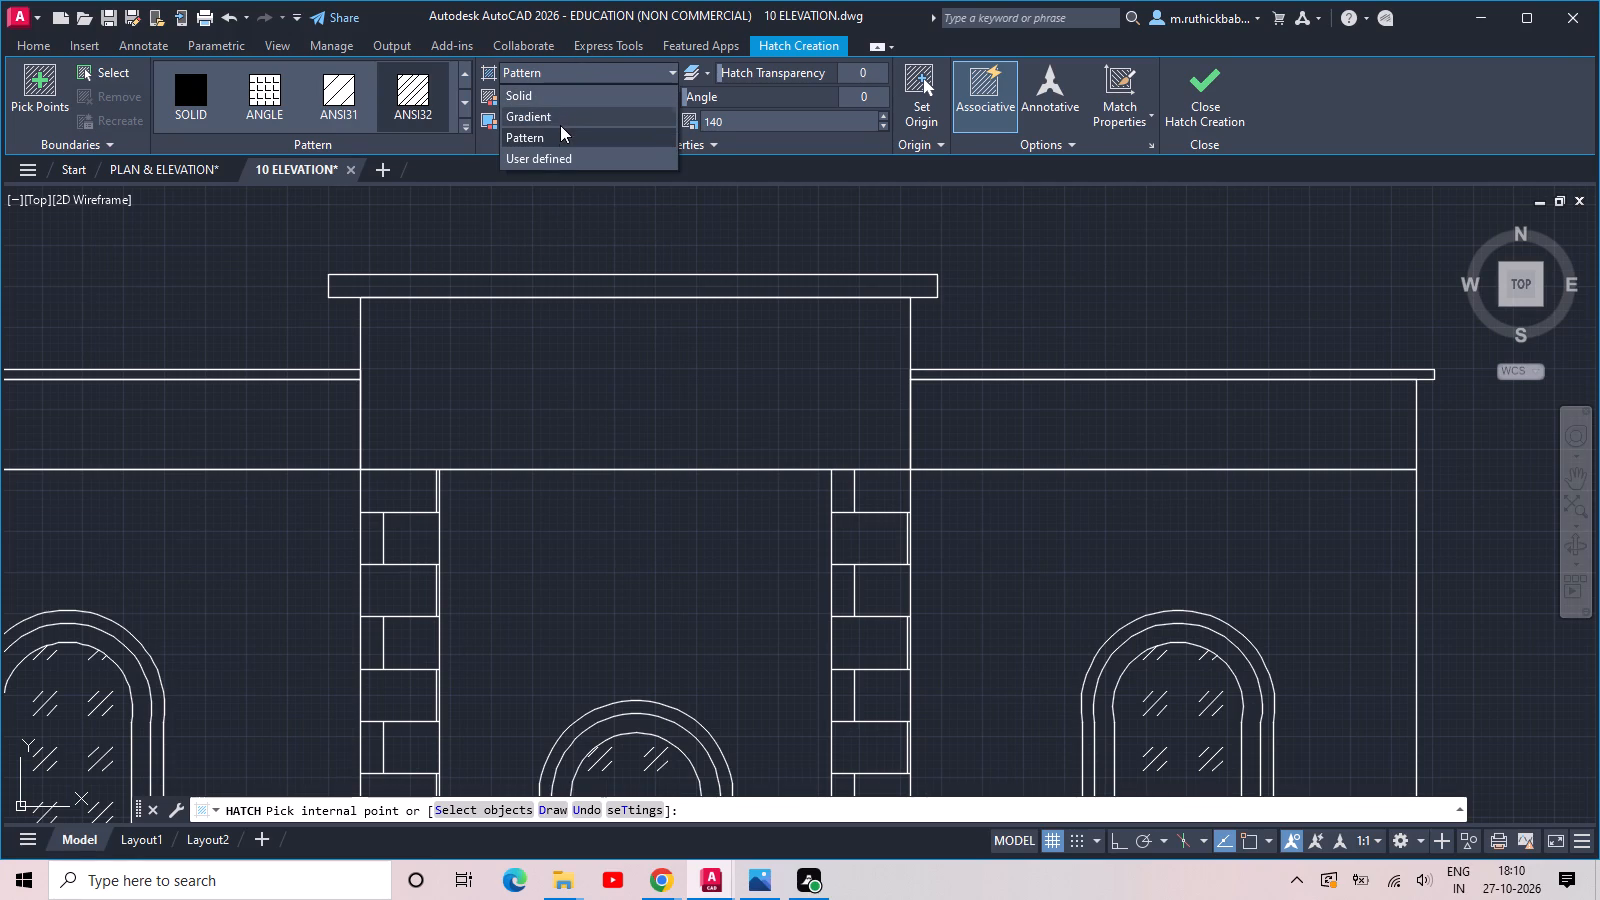
{"action": "left_click", "coordinate": [559, 131]}
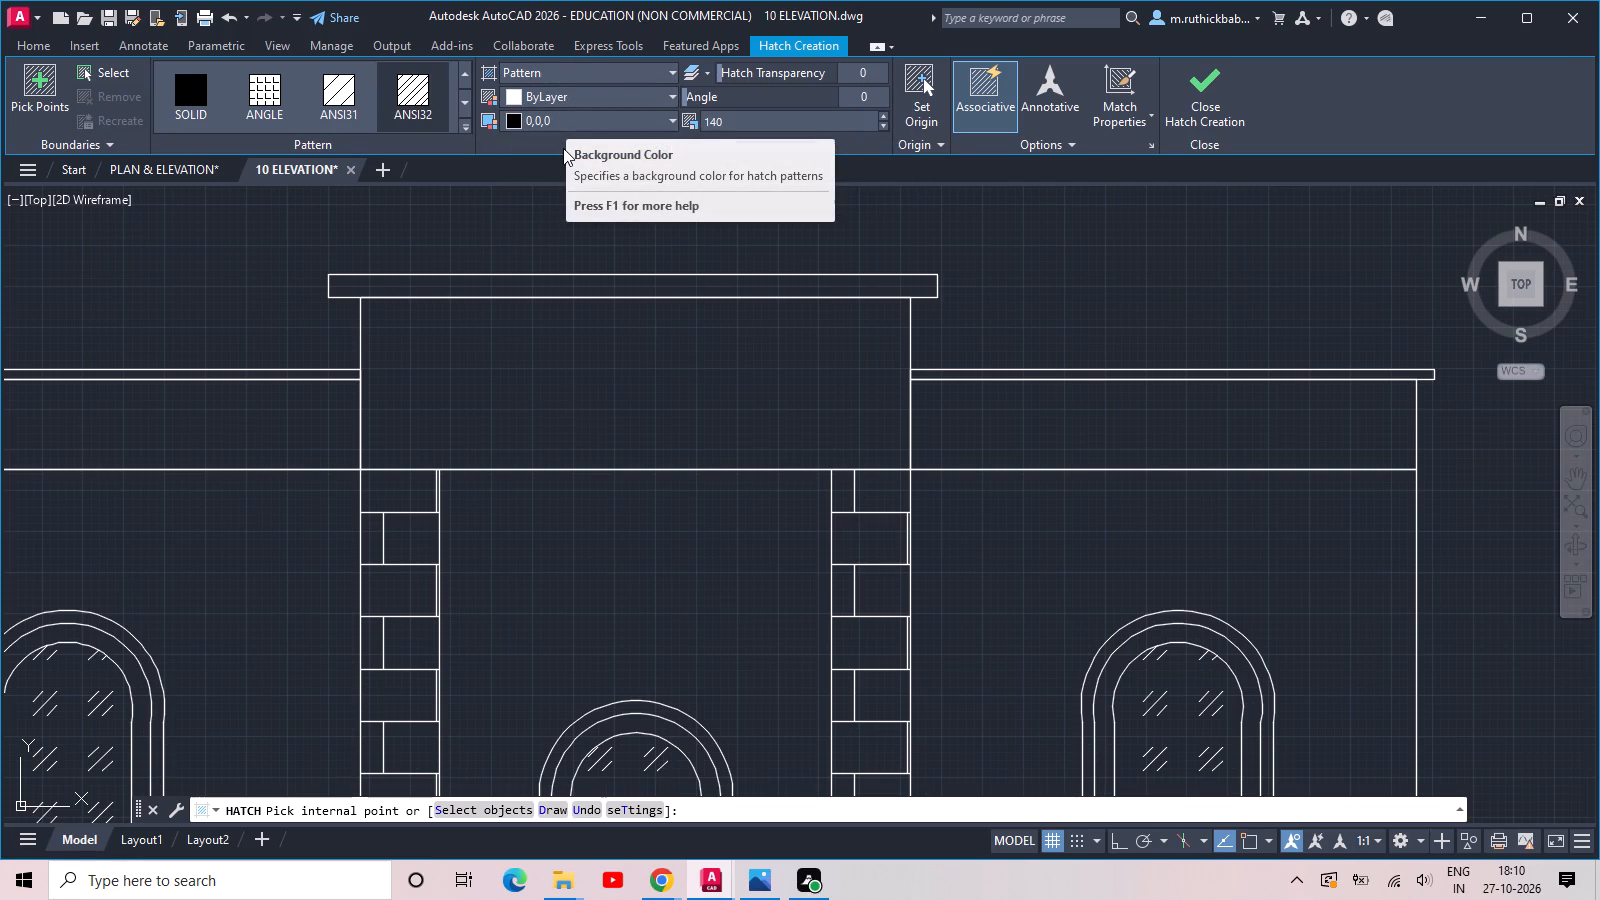
{"action": "scroll", "coordinate": [563, 148], "scroll_direction": "down", "scroll_amount": 1}
{"action": "scroll", "coordinate": [544, 346], "scroll_direction": "up", "scroll_amount": 1}
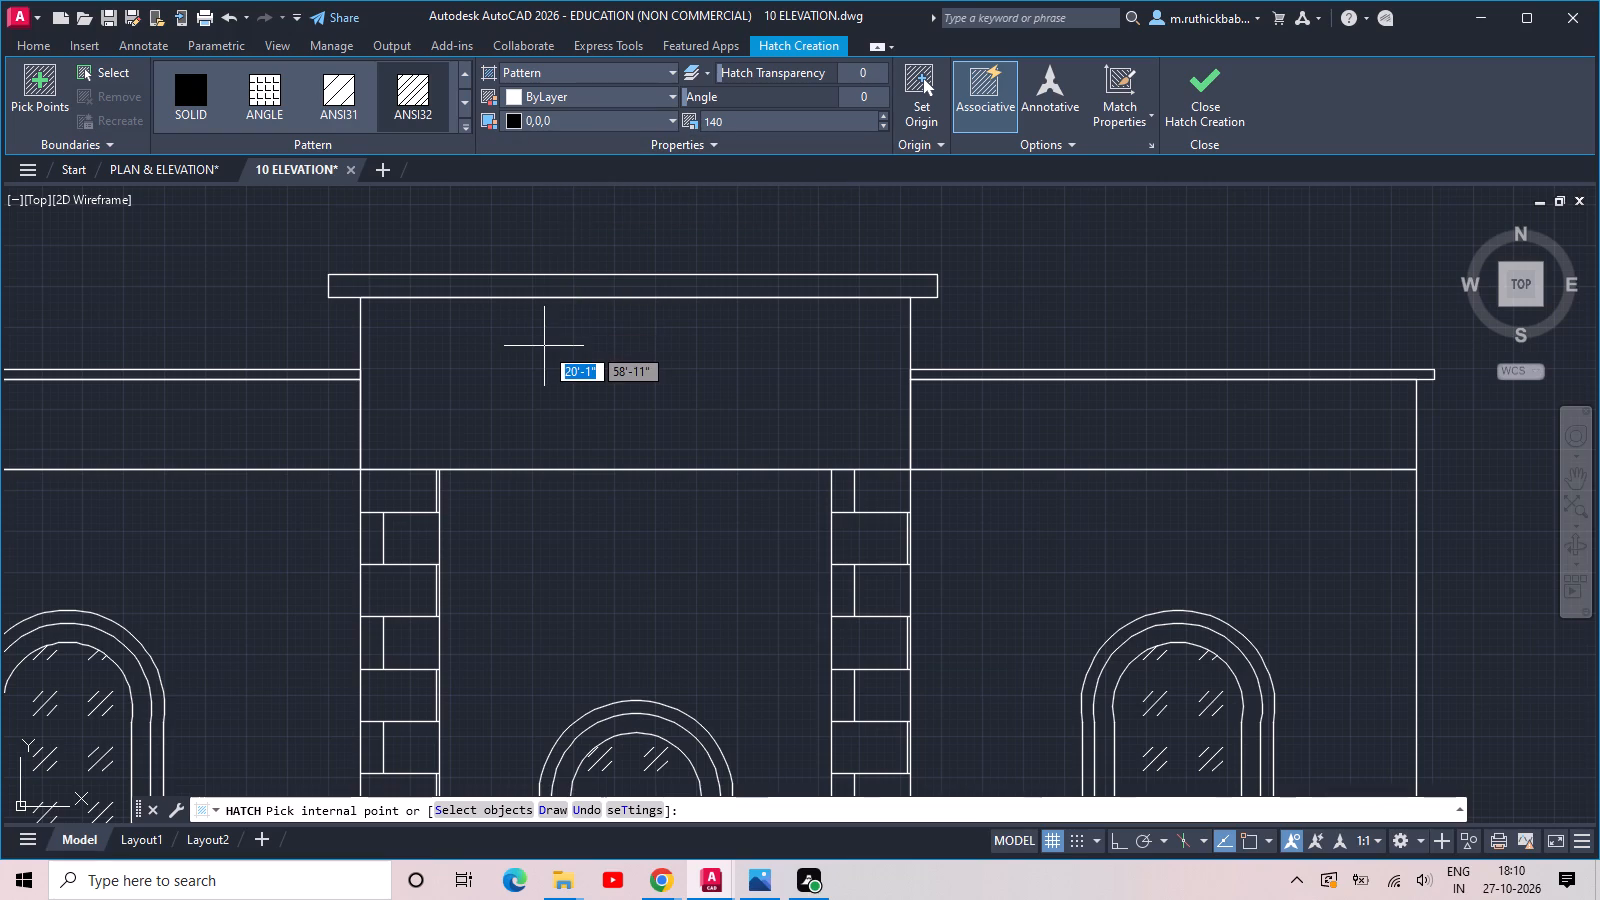
{"action": "scroll", "coordinate": [544, 346], "scroll_direction": "up", "scroll_amount": 1}
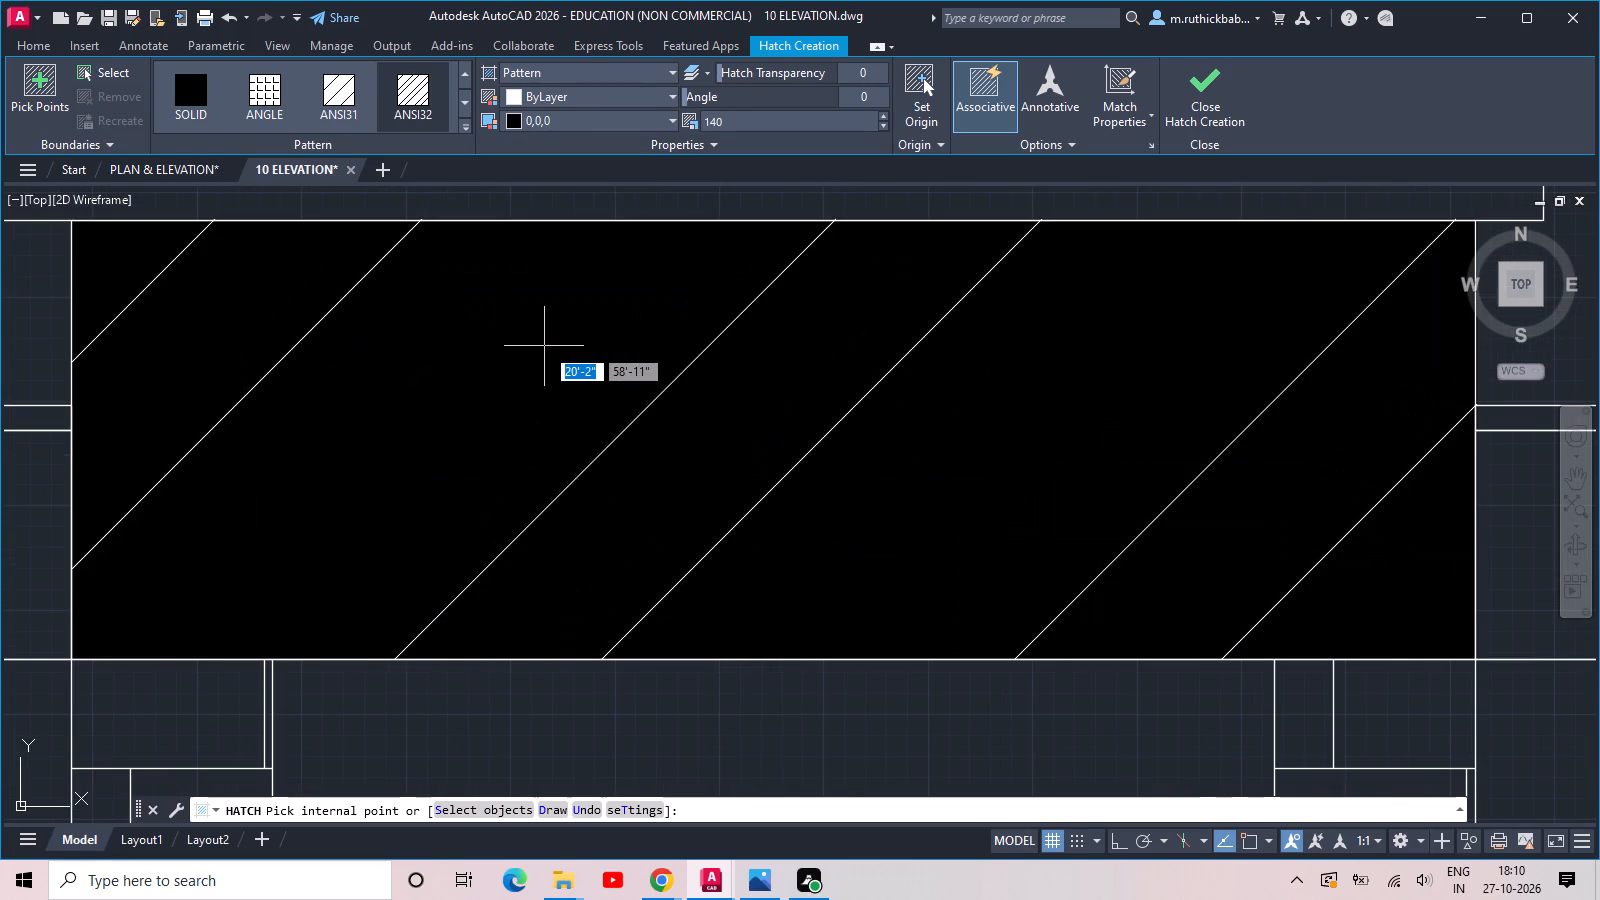
{"action": "scroll", "coordinate": [544, 346], "scroll_direction": "down", "scroll_amount": 1}
{"action": "scroll", "coordinate": [544, 346], "scroll_direction": "up", "scroll_amount": 1}
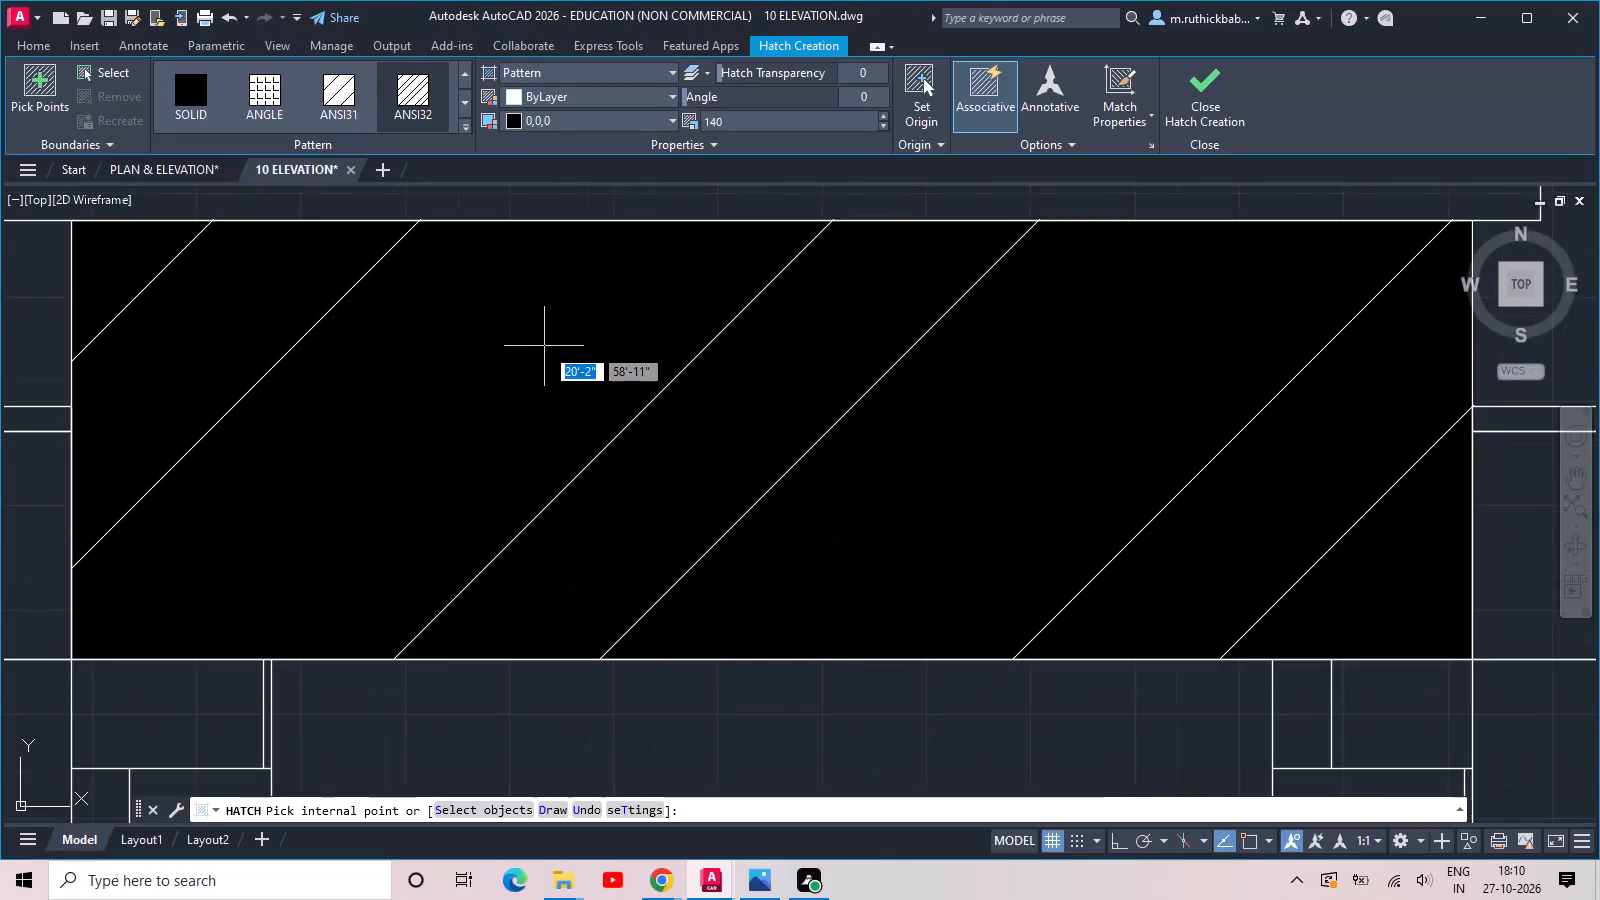
{"action": "scroll", "coordinate": [544, 346], "scroll_direction": "down", "scroll_amount": 1}
{"action": "scroll", "coordinate": [544, 346], "scroll_direction": "up", "scroll_amount": 1}
{"action": "scroll", "coordinate": [544, 346], "scroll_direction": "down", "scroll_amount": 1}
{"action": "scroll", "coordinate": [544, 346], "scroll_direction": "up", "scroll_amount": 1}
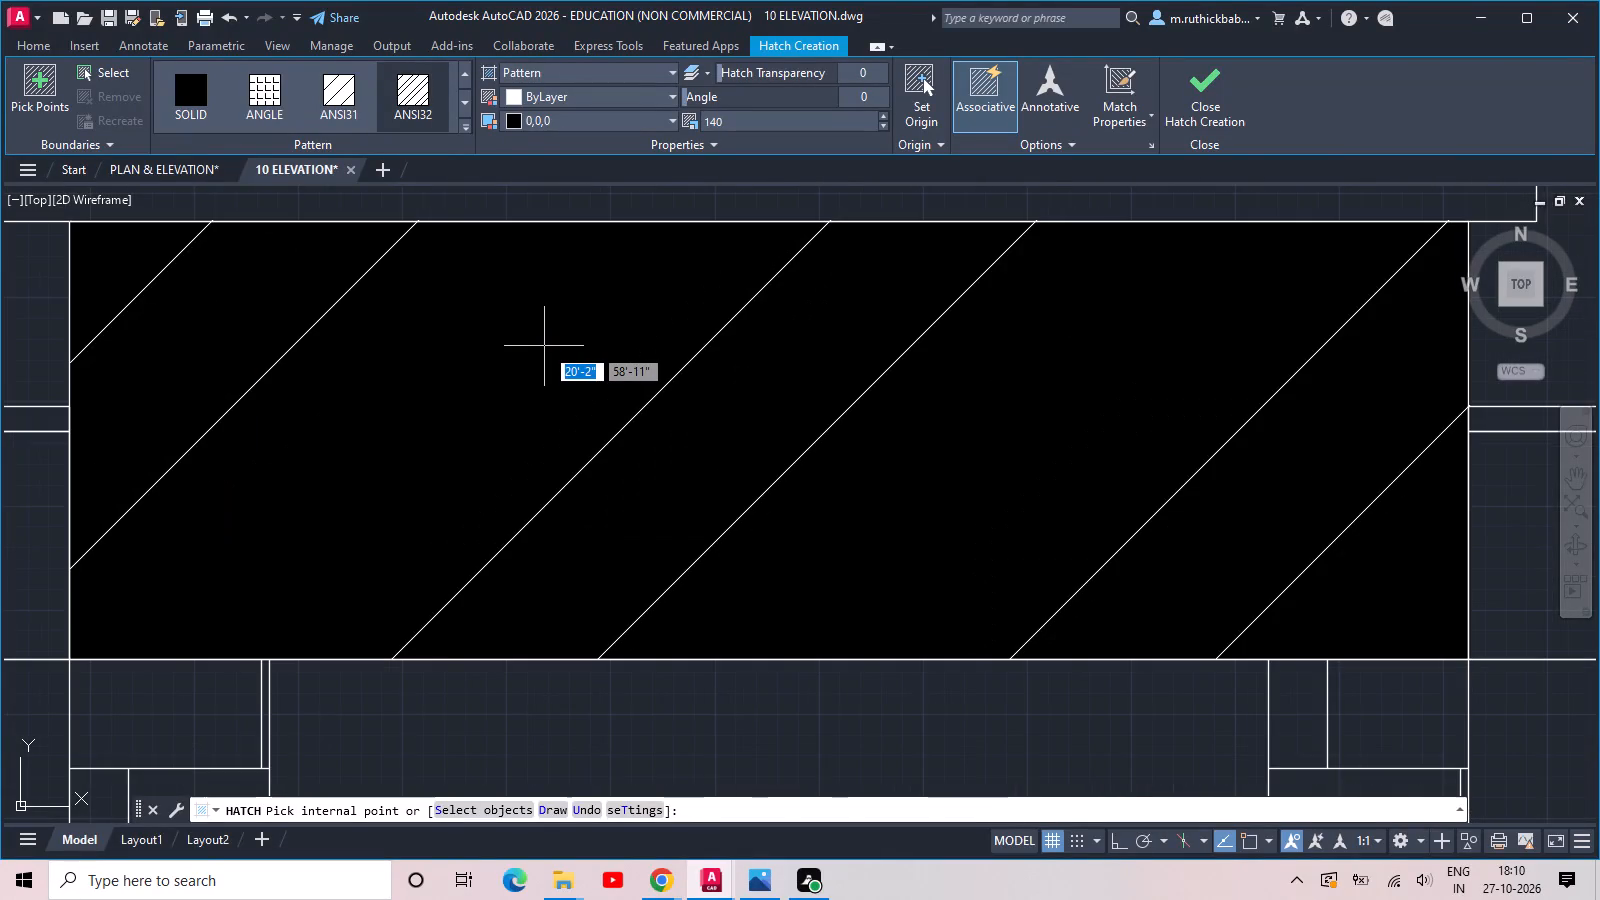
{"action": "scroll", "coordinate": [544, 346], "scroll_direction": "down", "scroll_amount": 1}
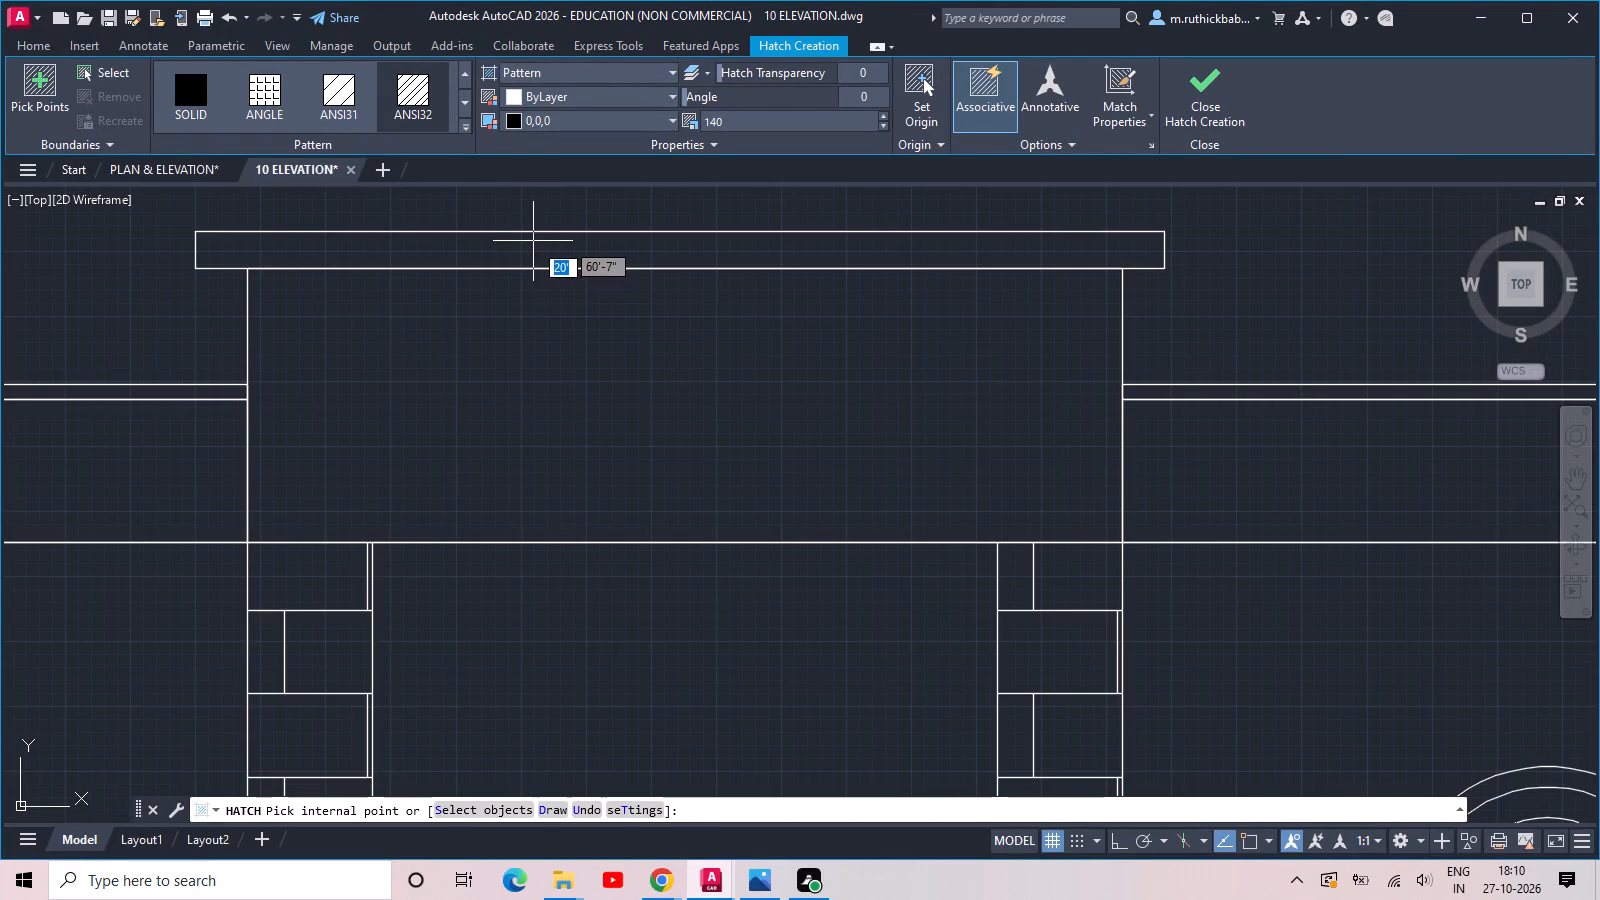
Apply the black-backed ANSI32 hatch to the original elevation's central parapet coping and both side-bay copings.
{"action": "scroll", "coordinate": [533, 244], "scroll_direction": "up", "scroll_amount": 1}
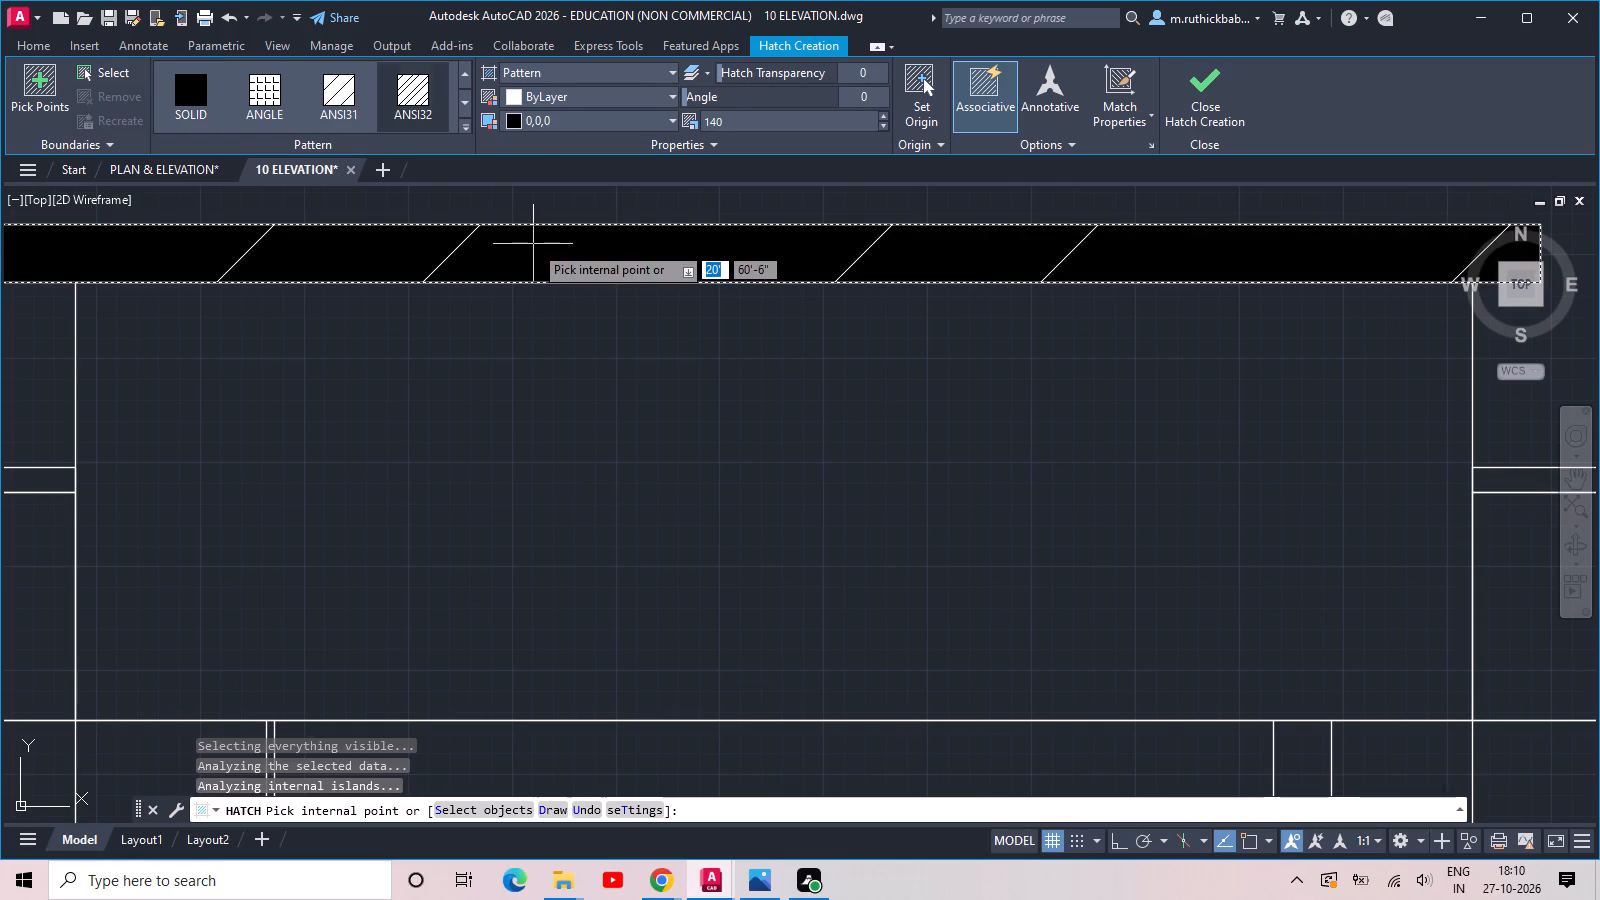
{"action": "scroll", "coordinate": [520, 322], "scroll_direction": "down", "scroll_amount": 1}
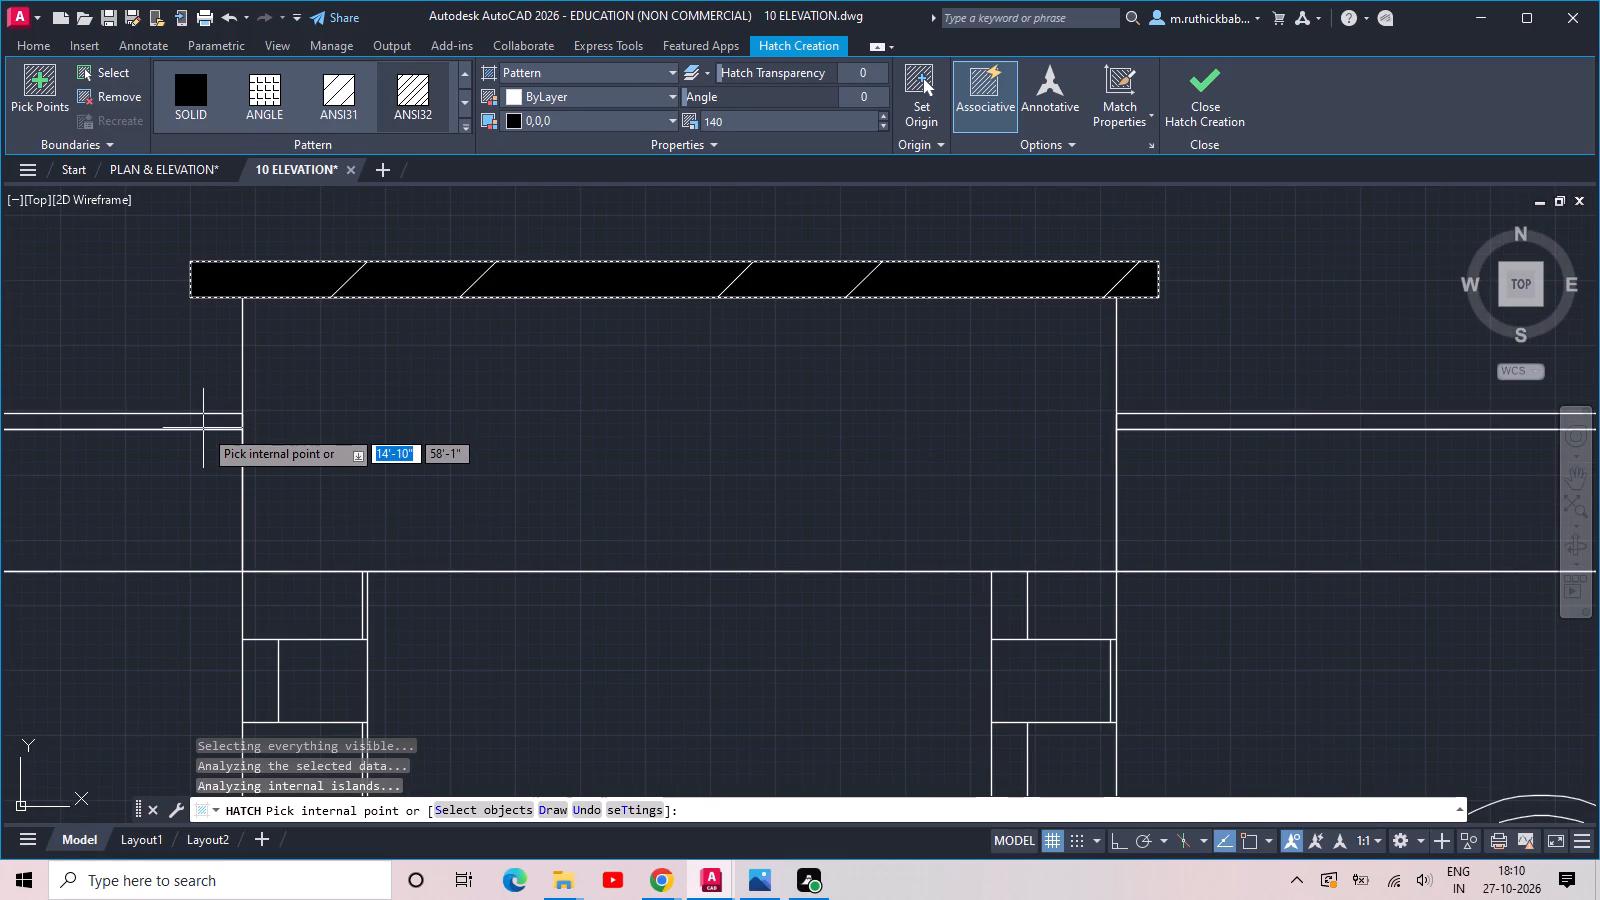
{"action": "left_click", "coordinate": [203, 418]}
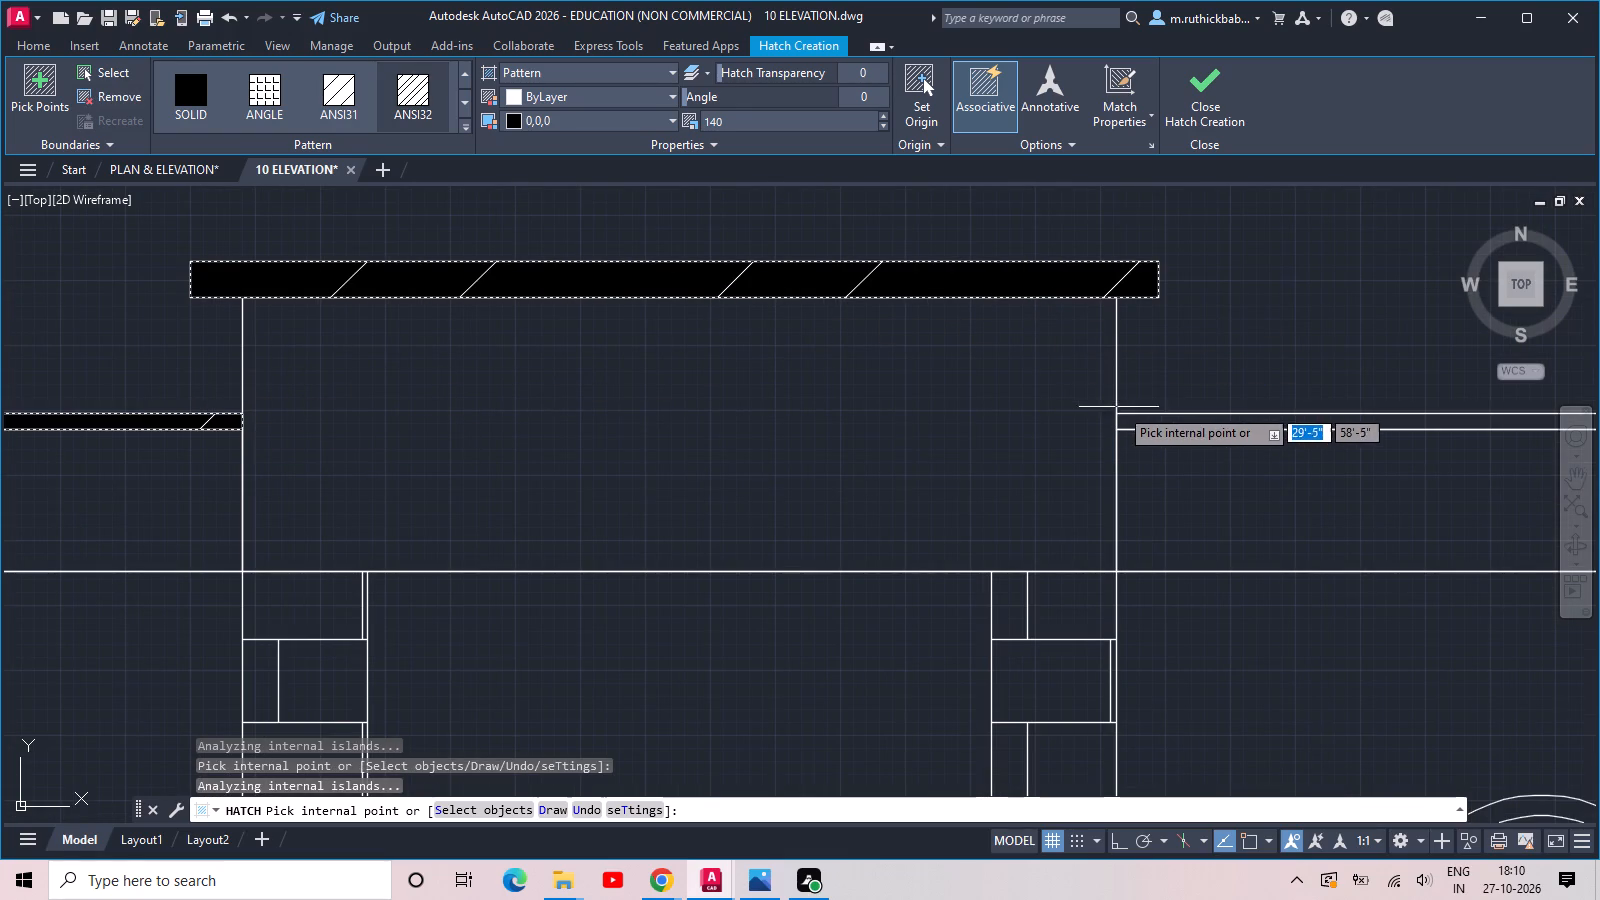
{"action": "left_click", "coordinate": [1135, 423]}
{"action": "scroll", "coordinate": [867, 341], "scroll_direction": "down", "scroll_amount": 1}
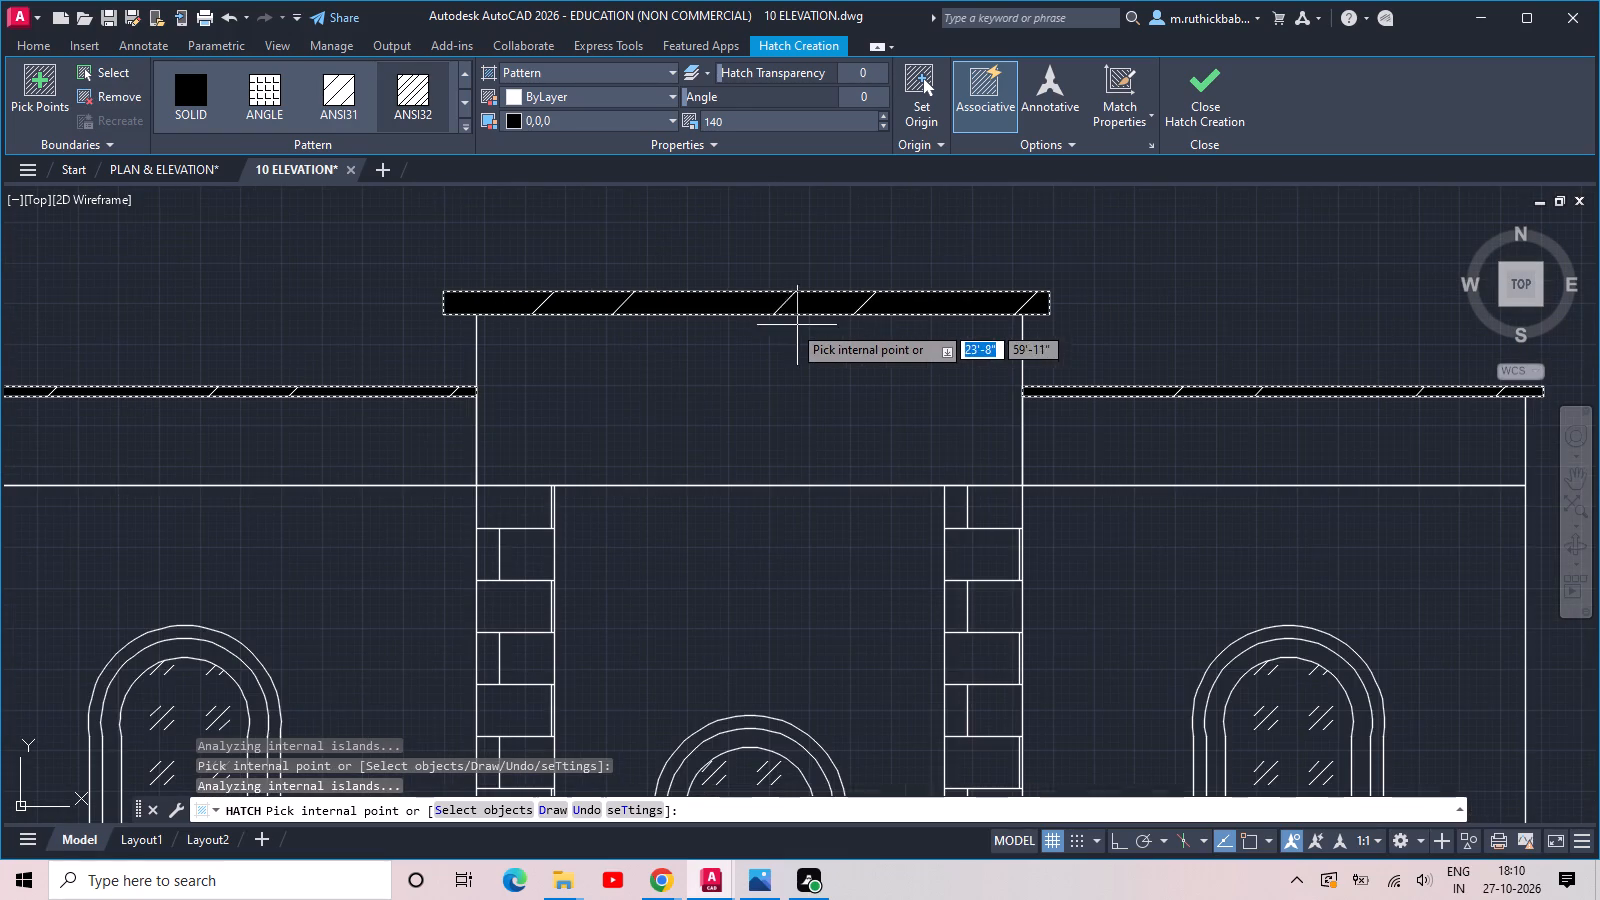
Examine the ANSI32 hatch preview on the central parapet wall against the hatched copings.
{"action": "scroll", "coordinate": [781, 318], "scroll_direction": "down", "scroll_amount": 2}
{"action": "scroll", "coordinate": [761, 318], "scroll_direction": "up", "scroll_amount": 2}
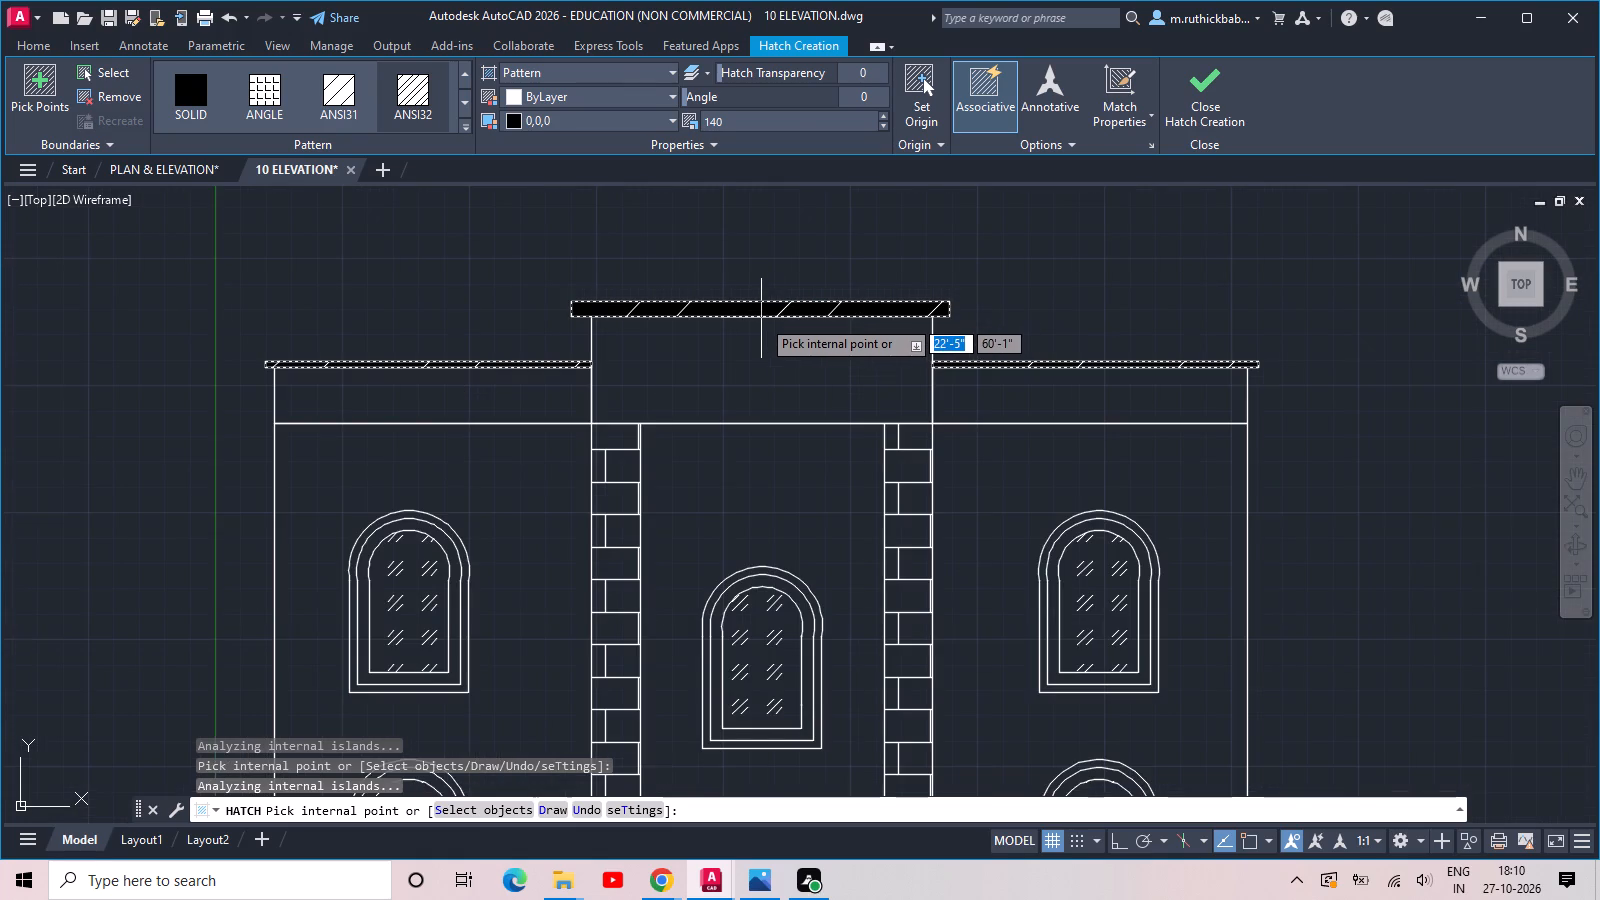
{"action": "scroll", "coordinate": [749, 372], "scroll_direction": "up", "scroll_amount": 3}
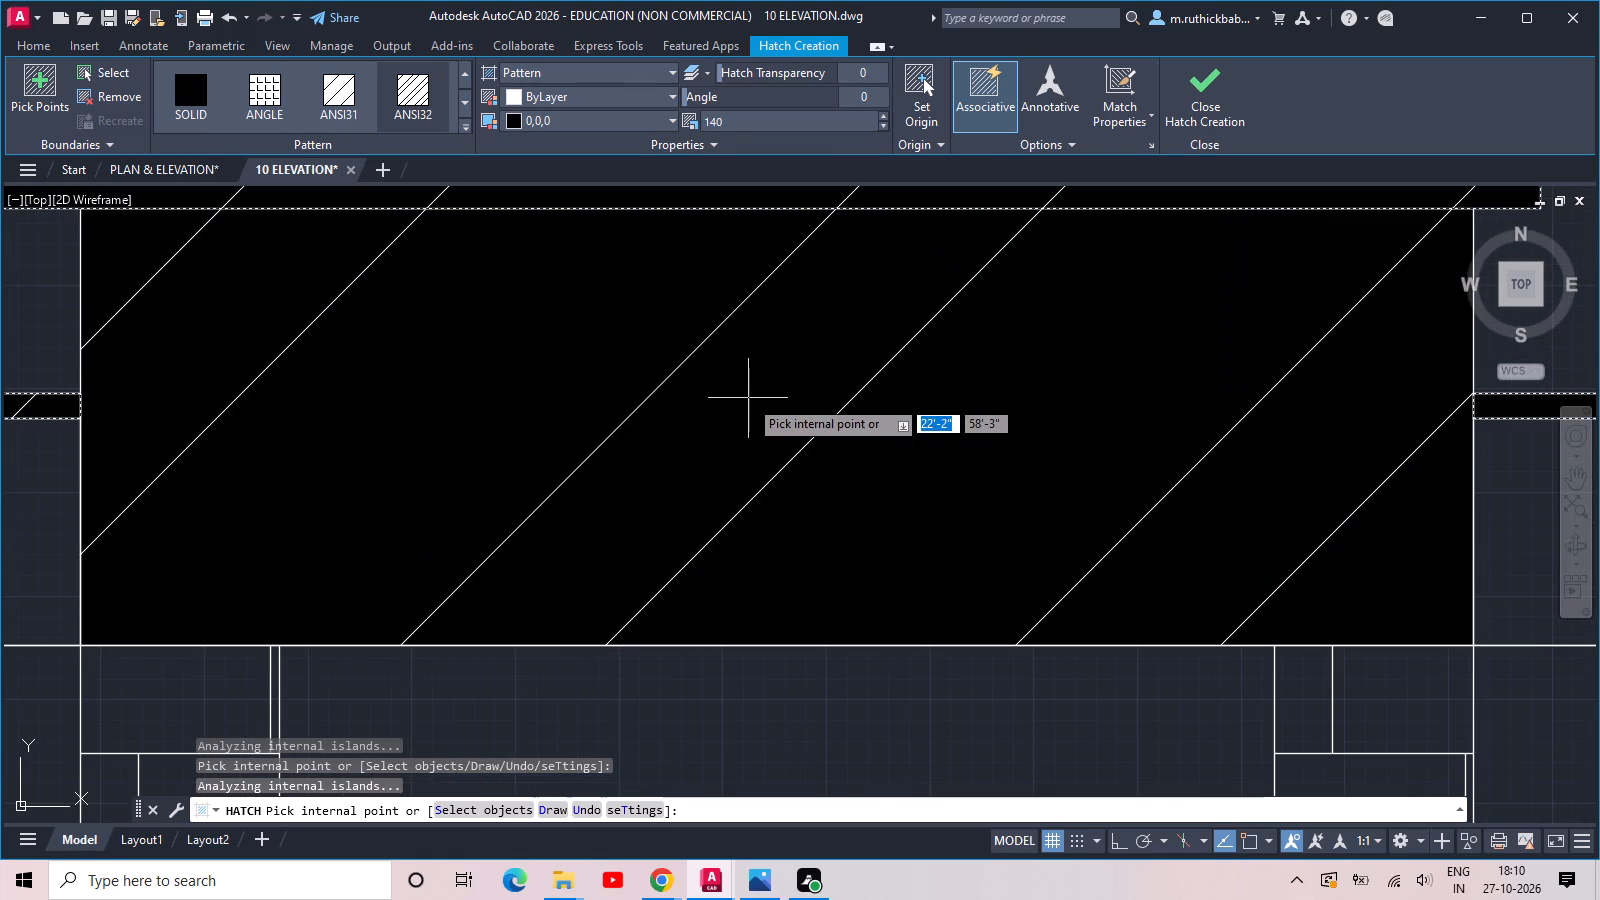
{"action": "scroll", "coordinate": [748, 396], "scroll_direction": "up", "scroll_amount": 1}
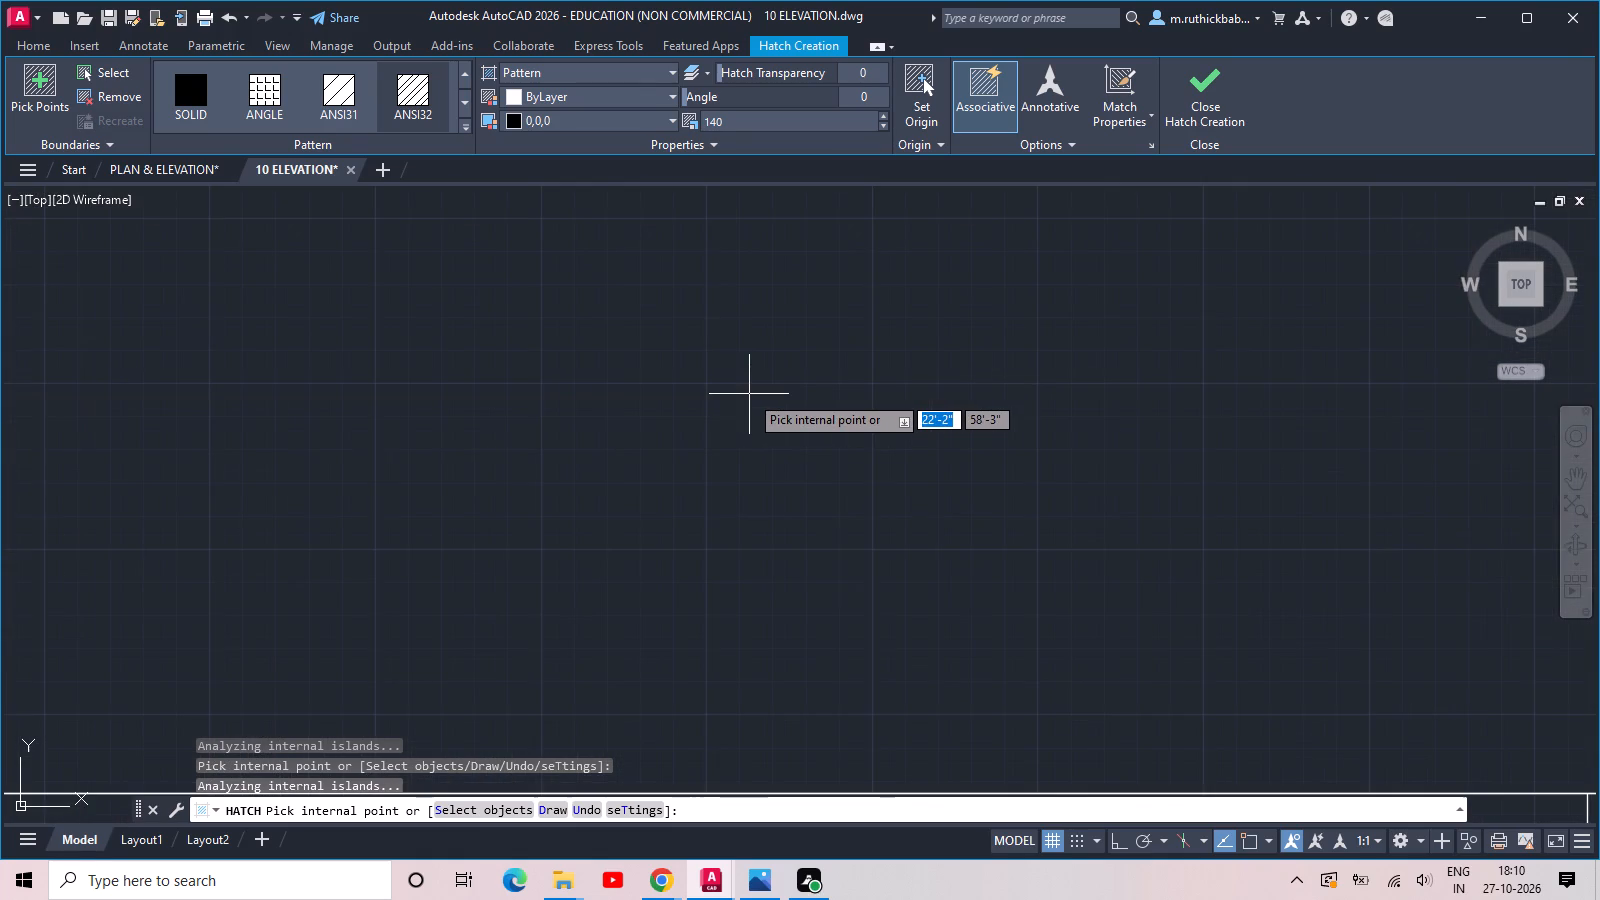
{"action": "scroll", "coordinate": [749, 394], "scroll_direction": "down", "scroll_amount": 7}
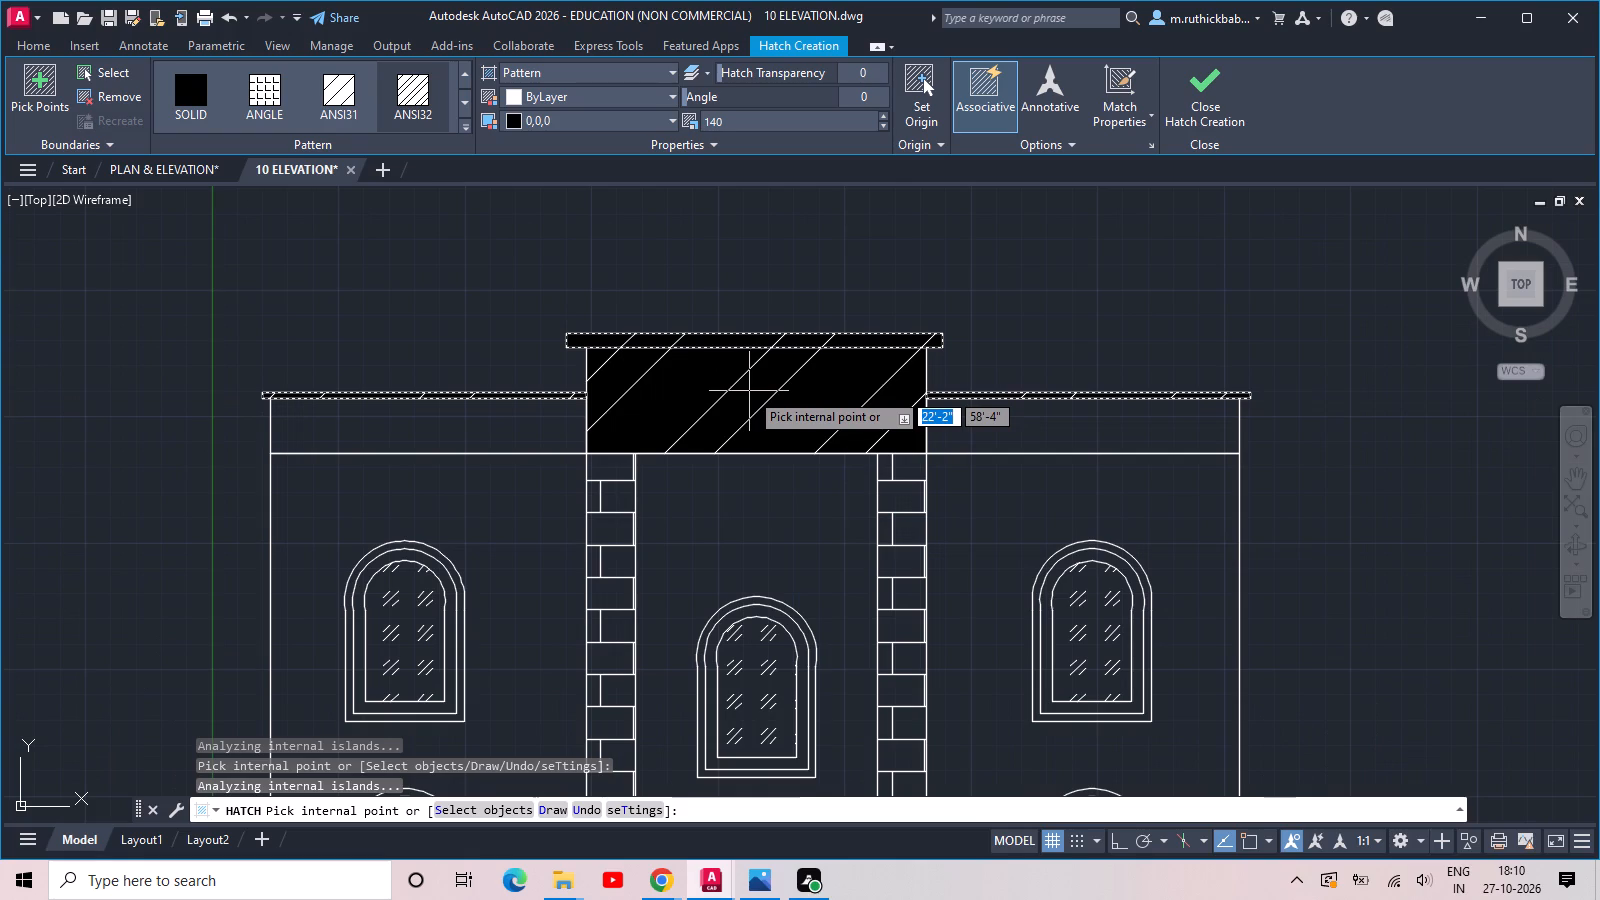
{"action": "scroll", "coordinate": [749, 391], "scroll_direction": "down", "scroll_amount": 1}
{"action": "scroll", "coordinate": [749, 391], "scroll_direction": "up", "scroll_amount": 1}
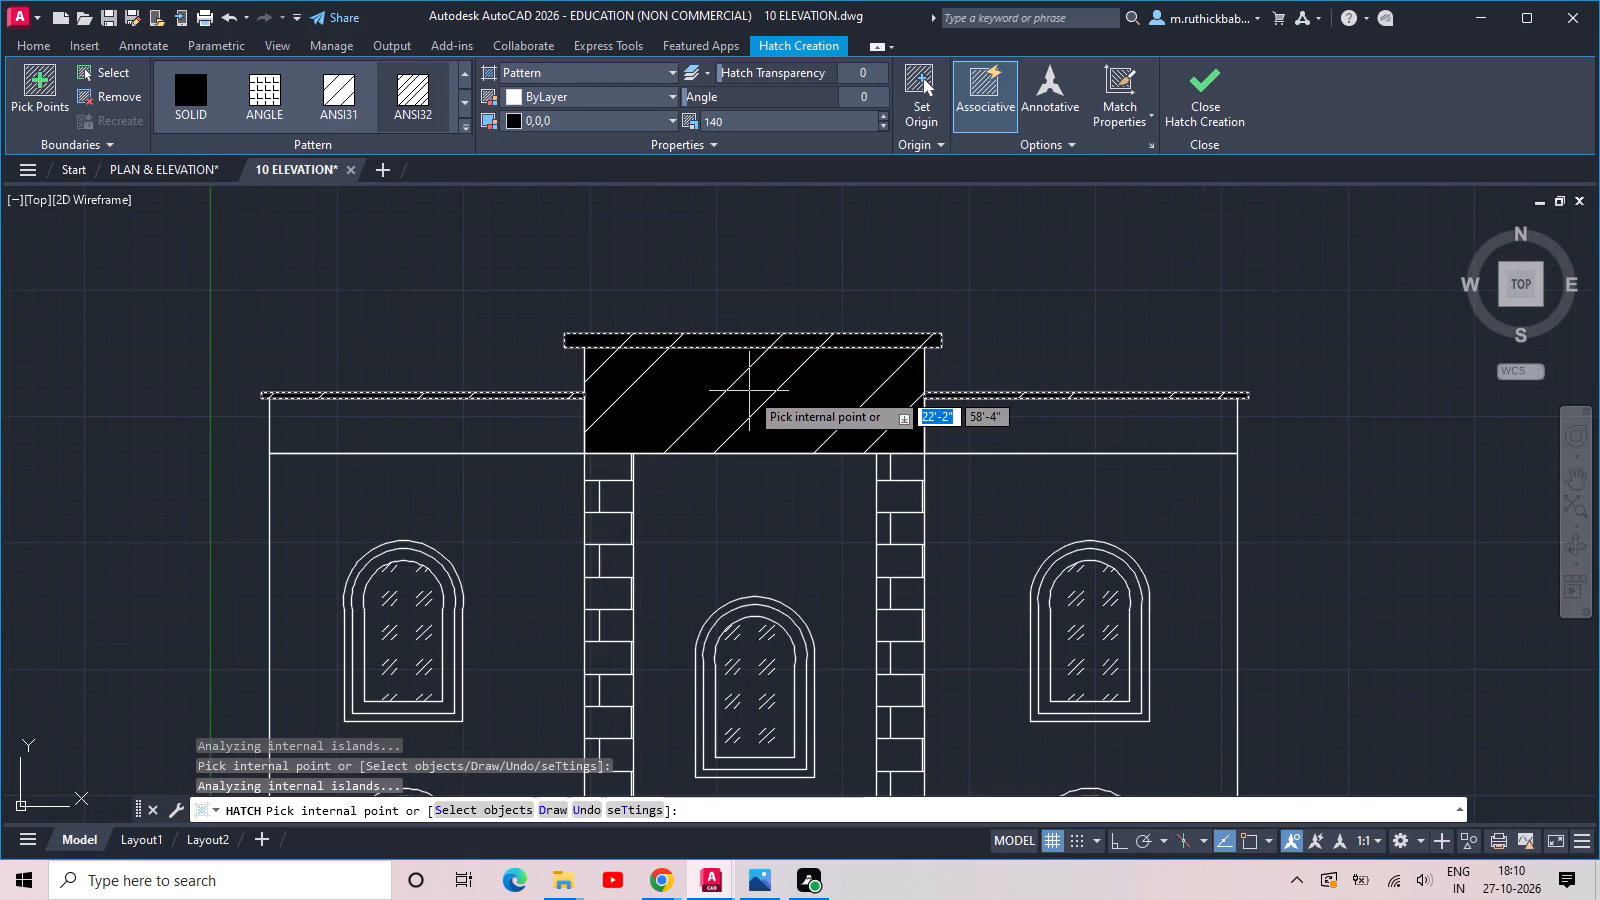
{"action": "scroll", "coordinate": [749, 391], "scroll_direction": "up", "scroll_amount": 1}
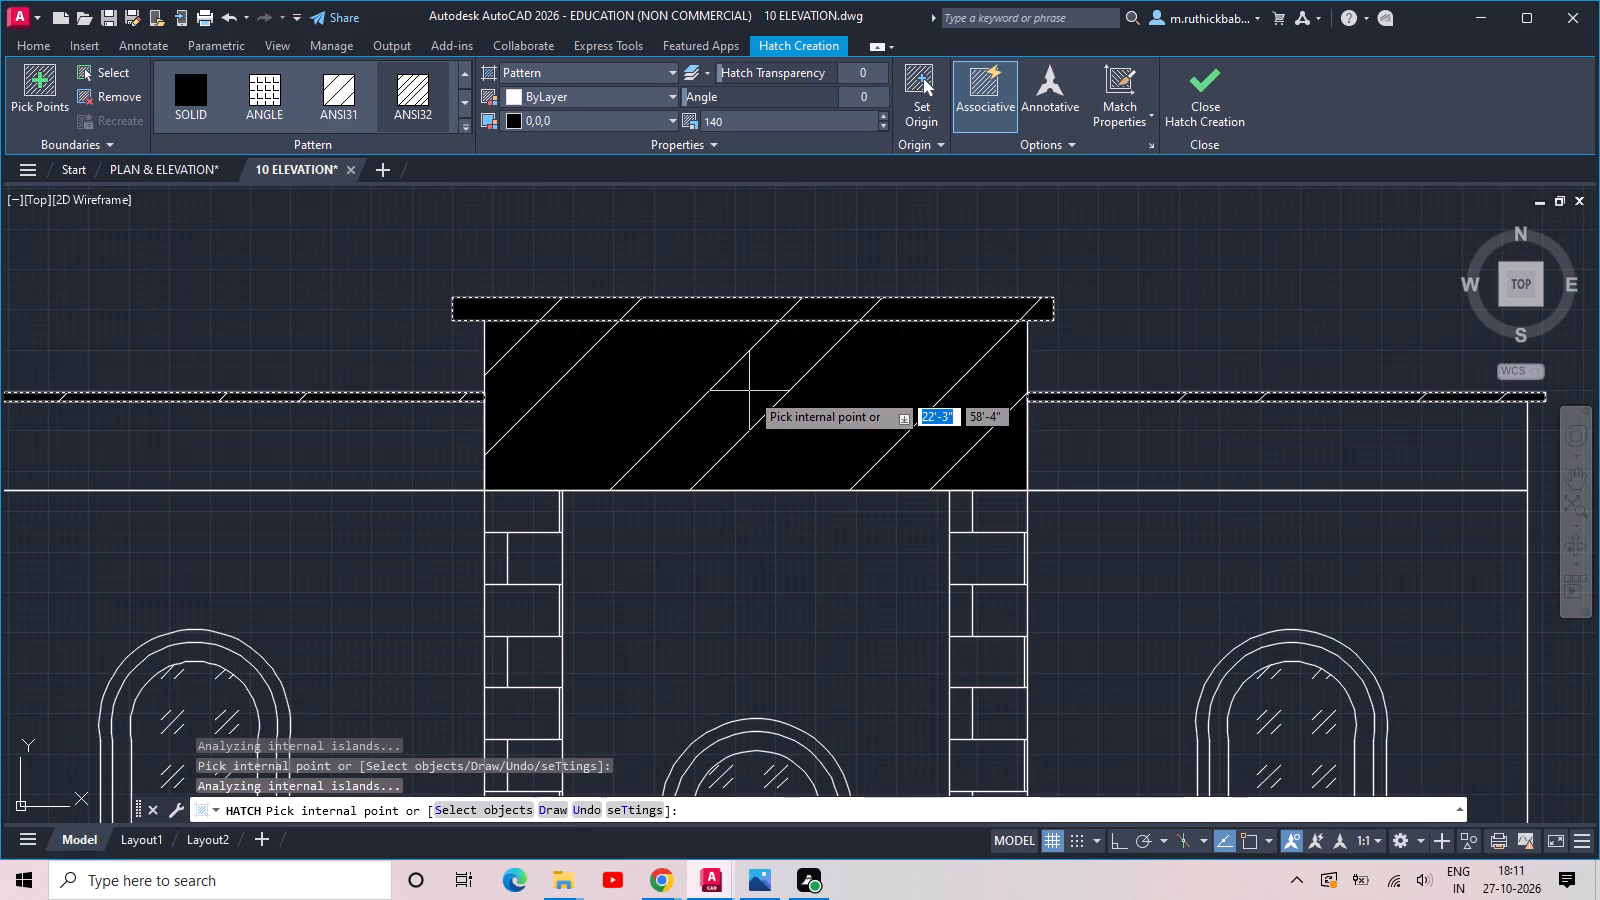
{"action": "scroll", "coordinate": [749, 391], "scroll_direction": "down", "scroll_amount": 1}
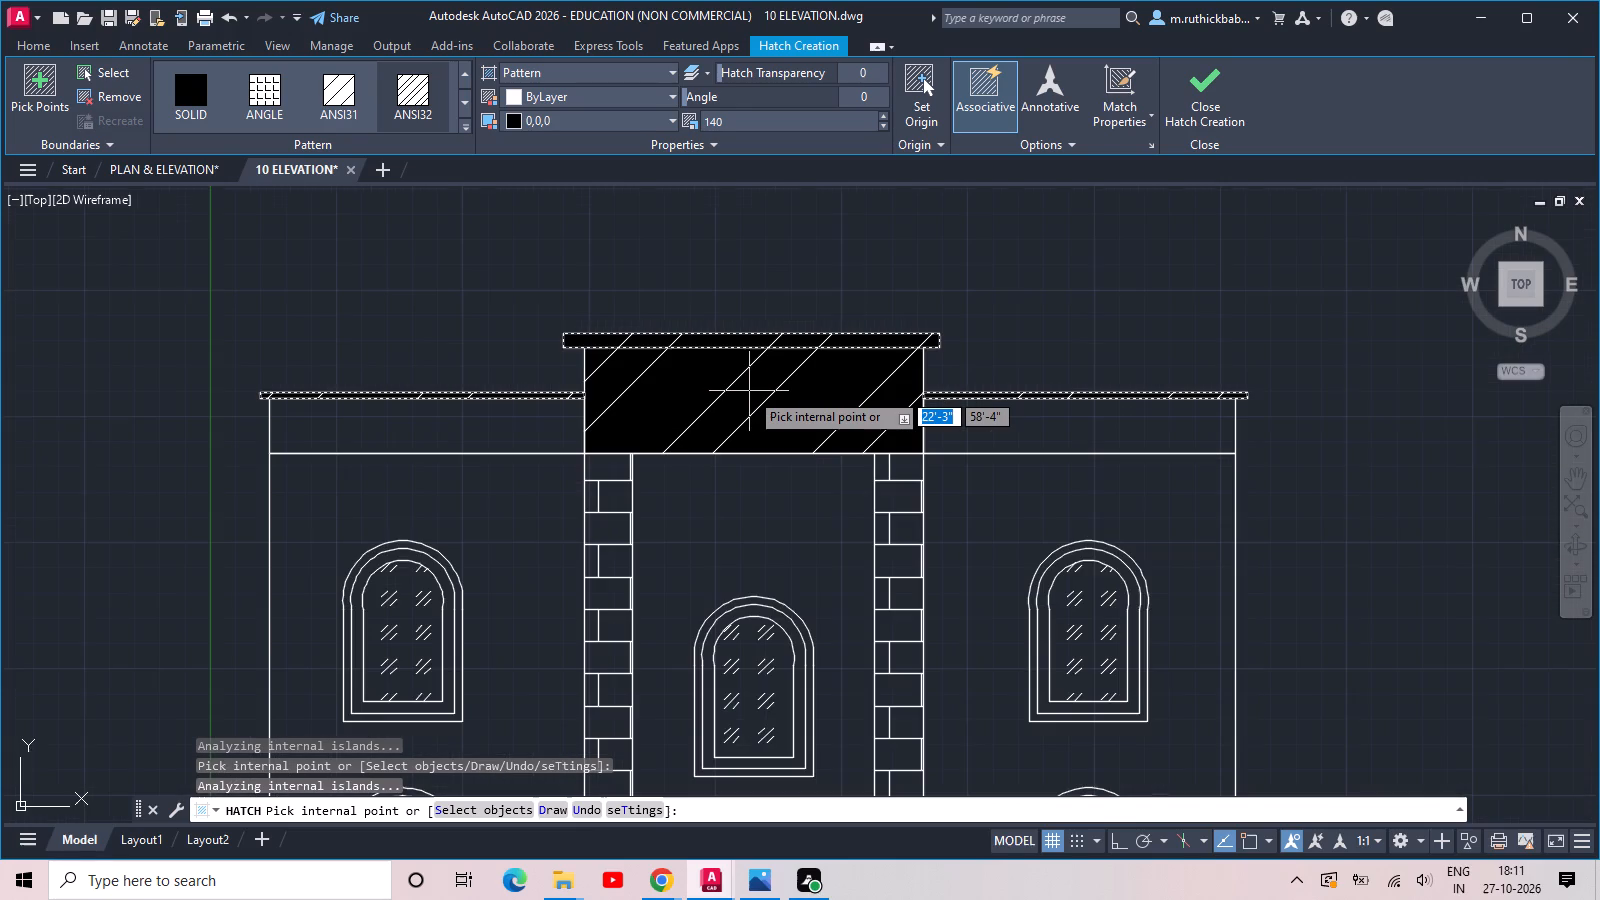
{"action": "scroll", "coordinate": [748, 287], "scroll_direction": "up", "scroll_amount": 1}
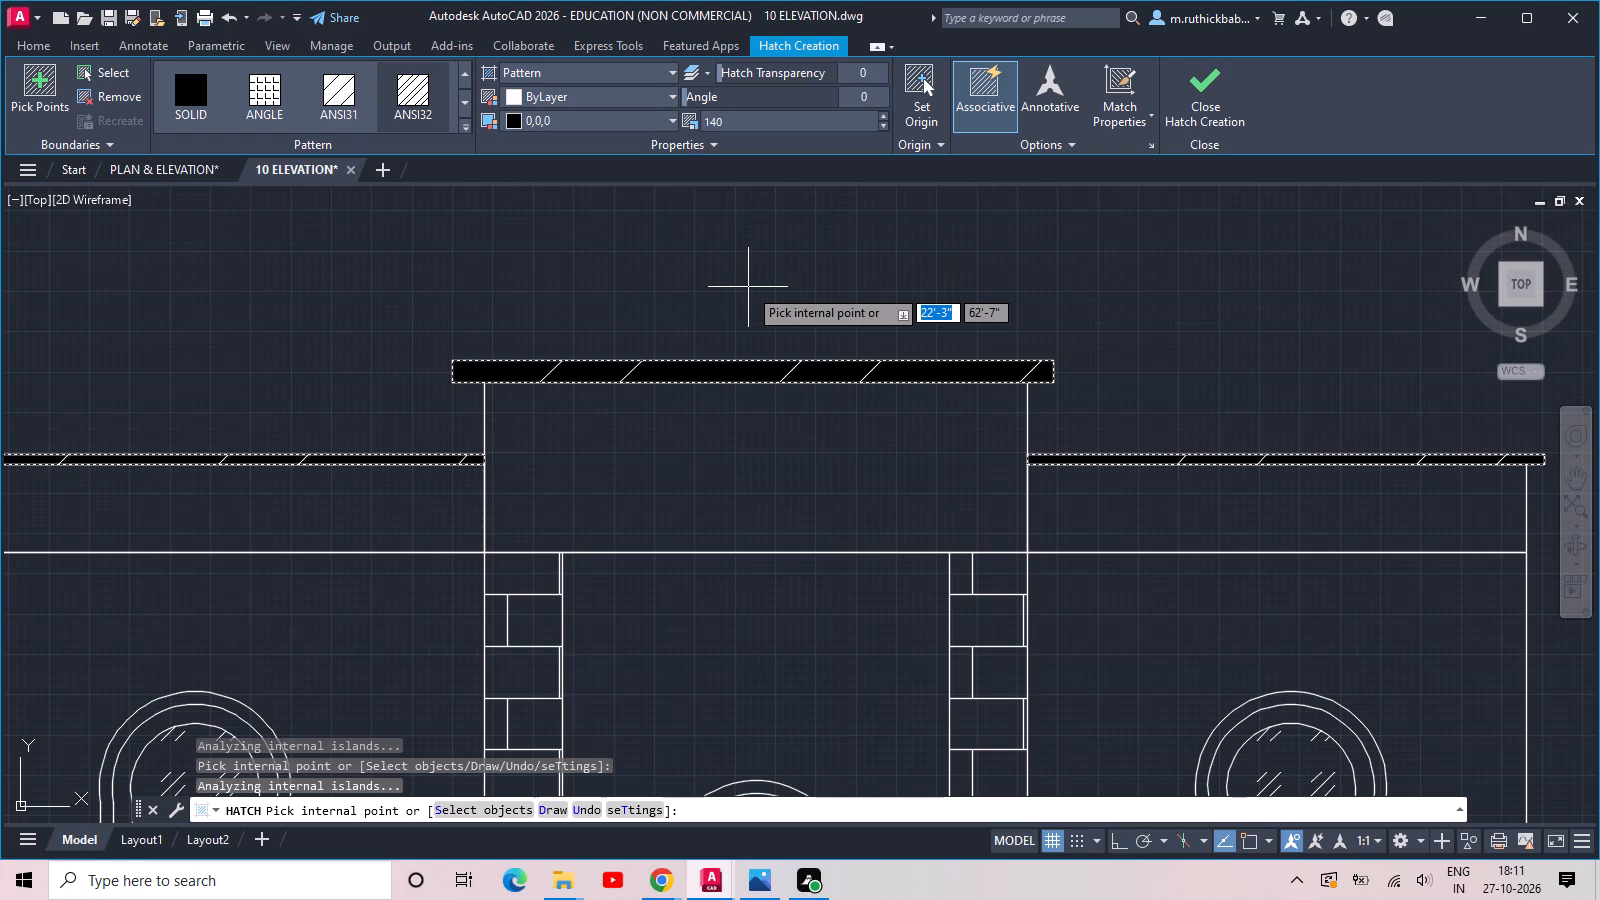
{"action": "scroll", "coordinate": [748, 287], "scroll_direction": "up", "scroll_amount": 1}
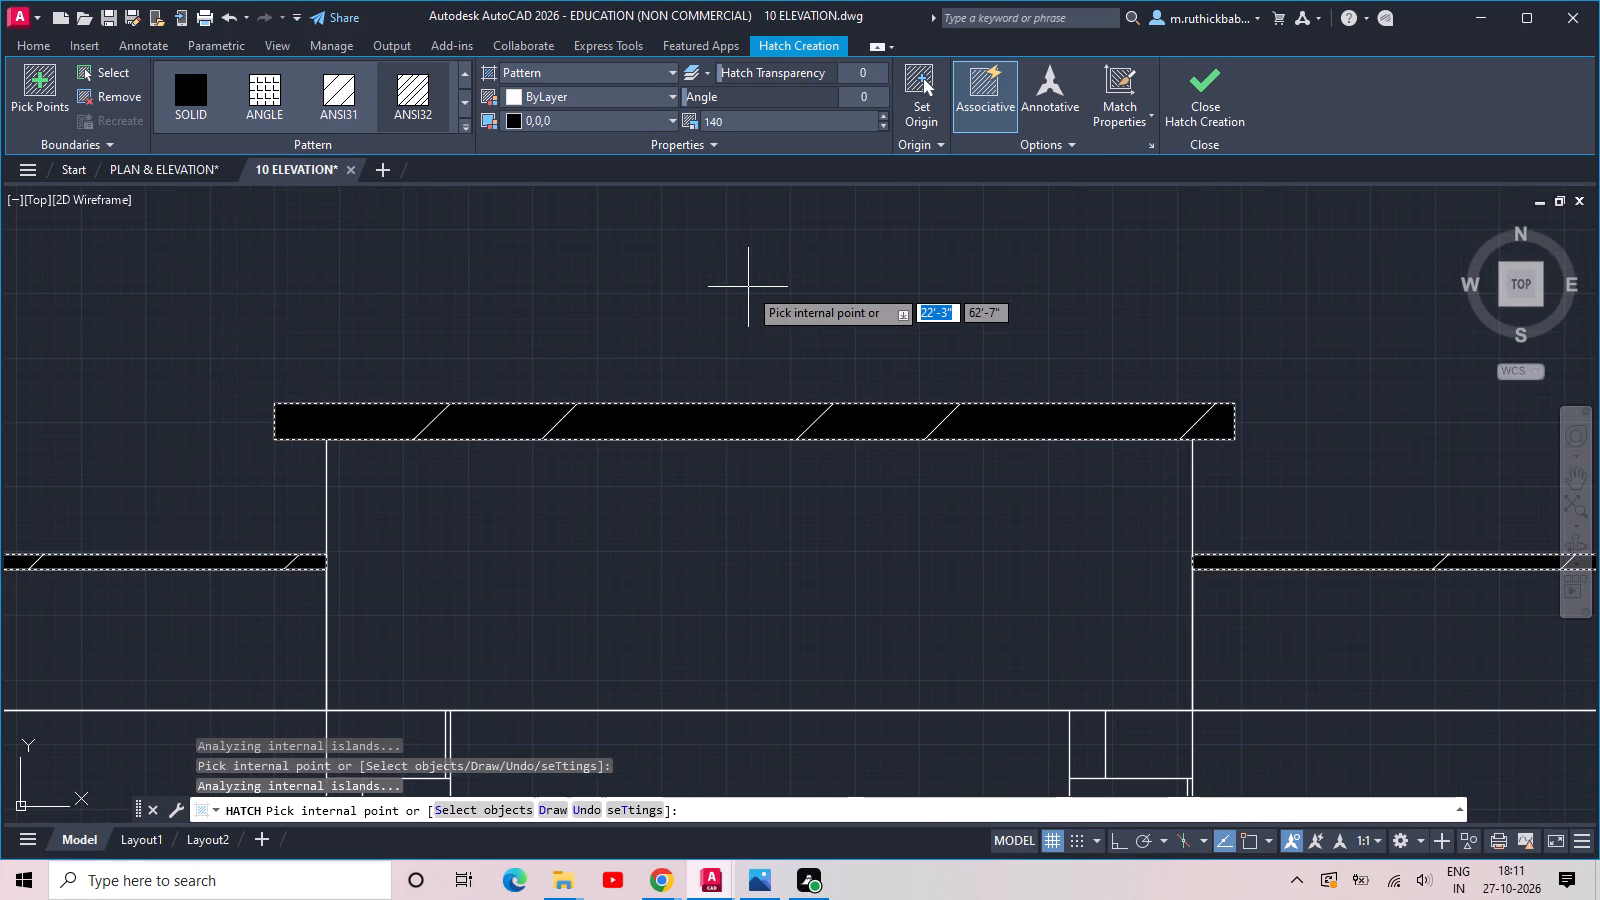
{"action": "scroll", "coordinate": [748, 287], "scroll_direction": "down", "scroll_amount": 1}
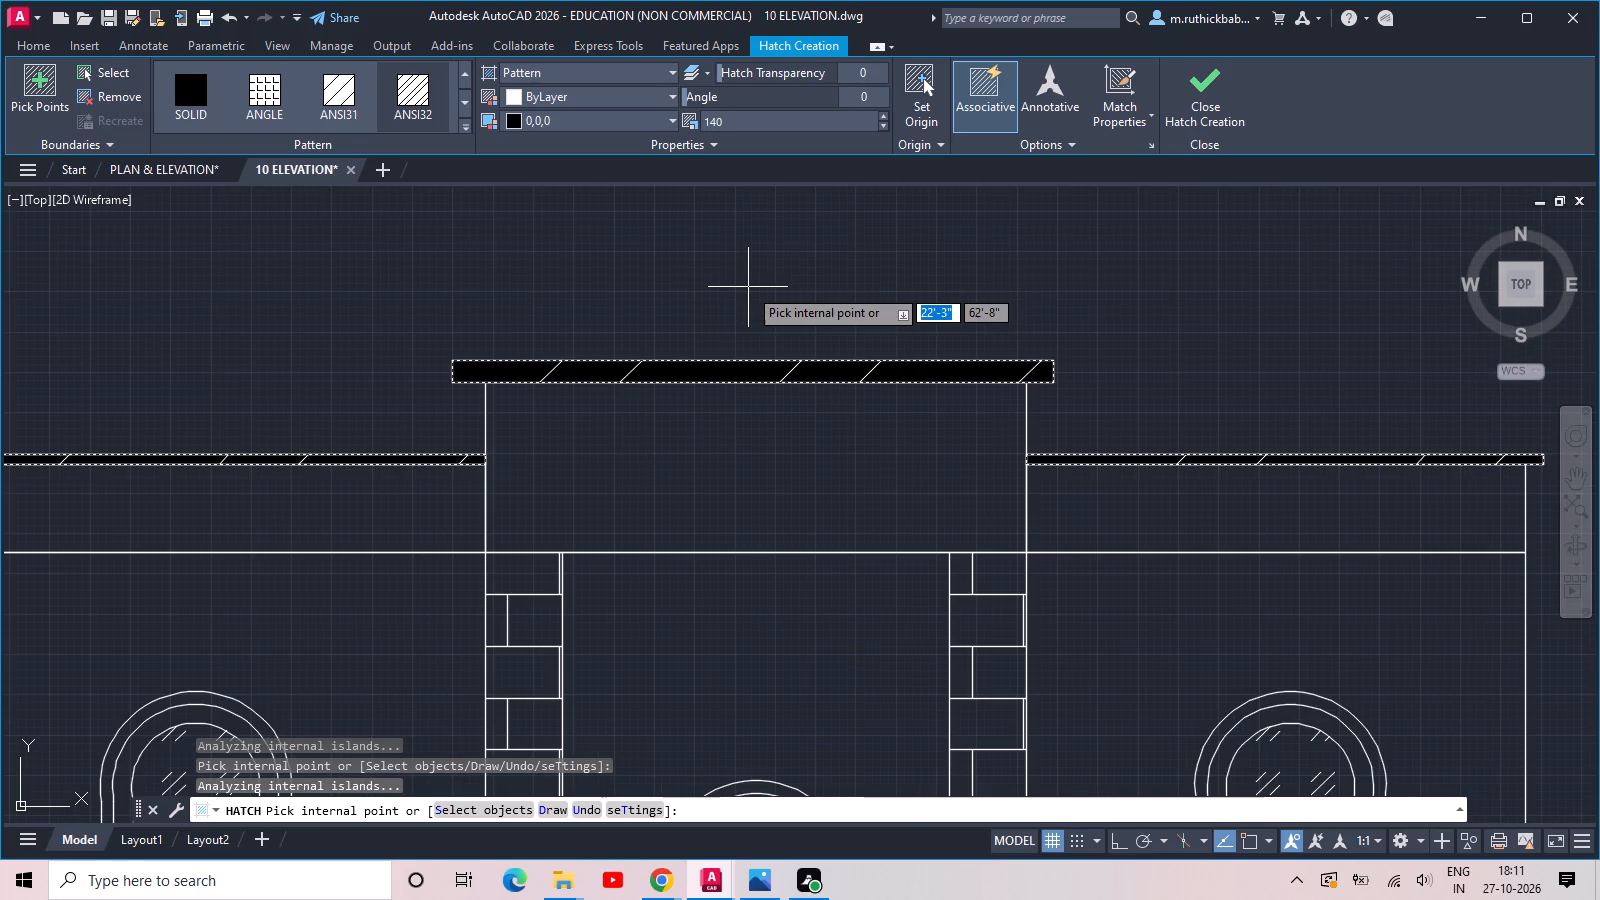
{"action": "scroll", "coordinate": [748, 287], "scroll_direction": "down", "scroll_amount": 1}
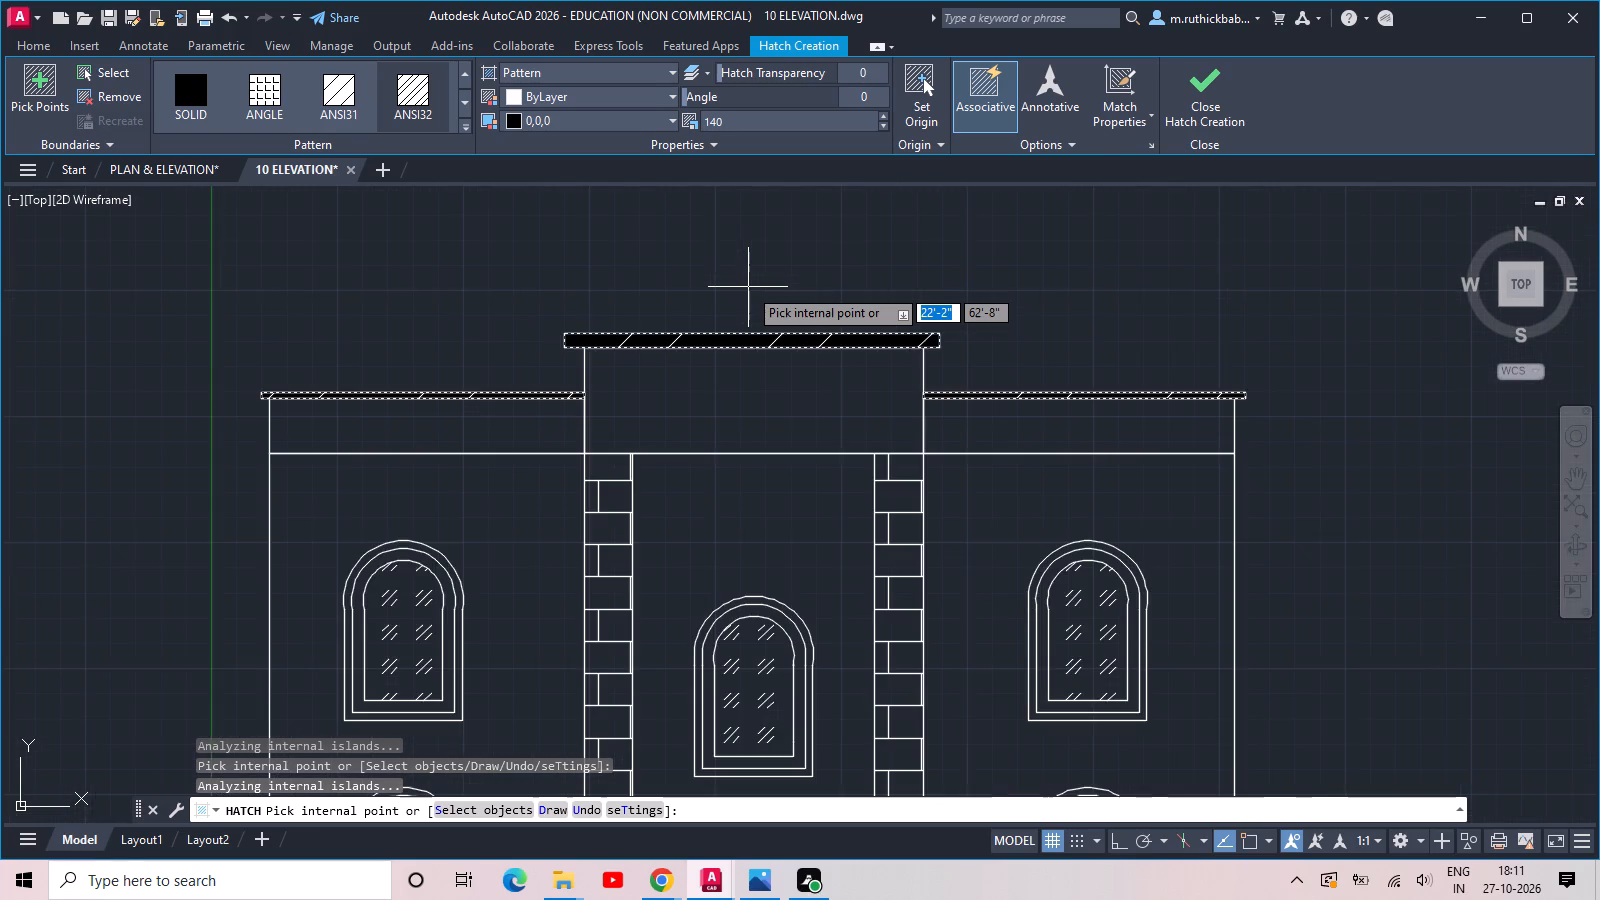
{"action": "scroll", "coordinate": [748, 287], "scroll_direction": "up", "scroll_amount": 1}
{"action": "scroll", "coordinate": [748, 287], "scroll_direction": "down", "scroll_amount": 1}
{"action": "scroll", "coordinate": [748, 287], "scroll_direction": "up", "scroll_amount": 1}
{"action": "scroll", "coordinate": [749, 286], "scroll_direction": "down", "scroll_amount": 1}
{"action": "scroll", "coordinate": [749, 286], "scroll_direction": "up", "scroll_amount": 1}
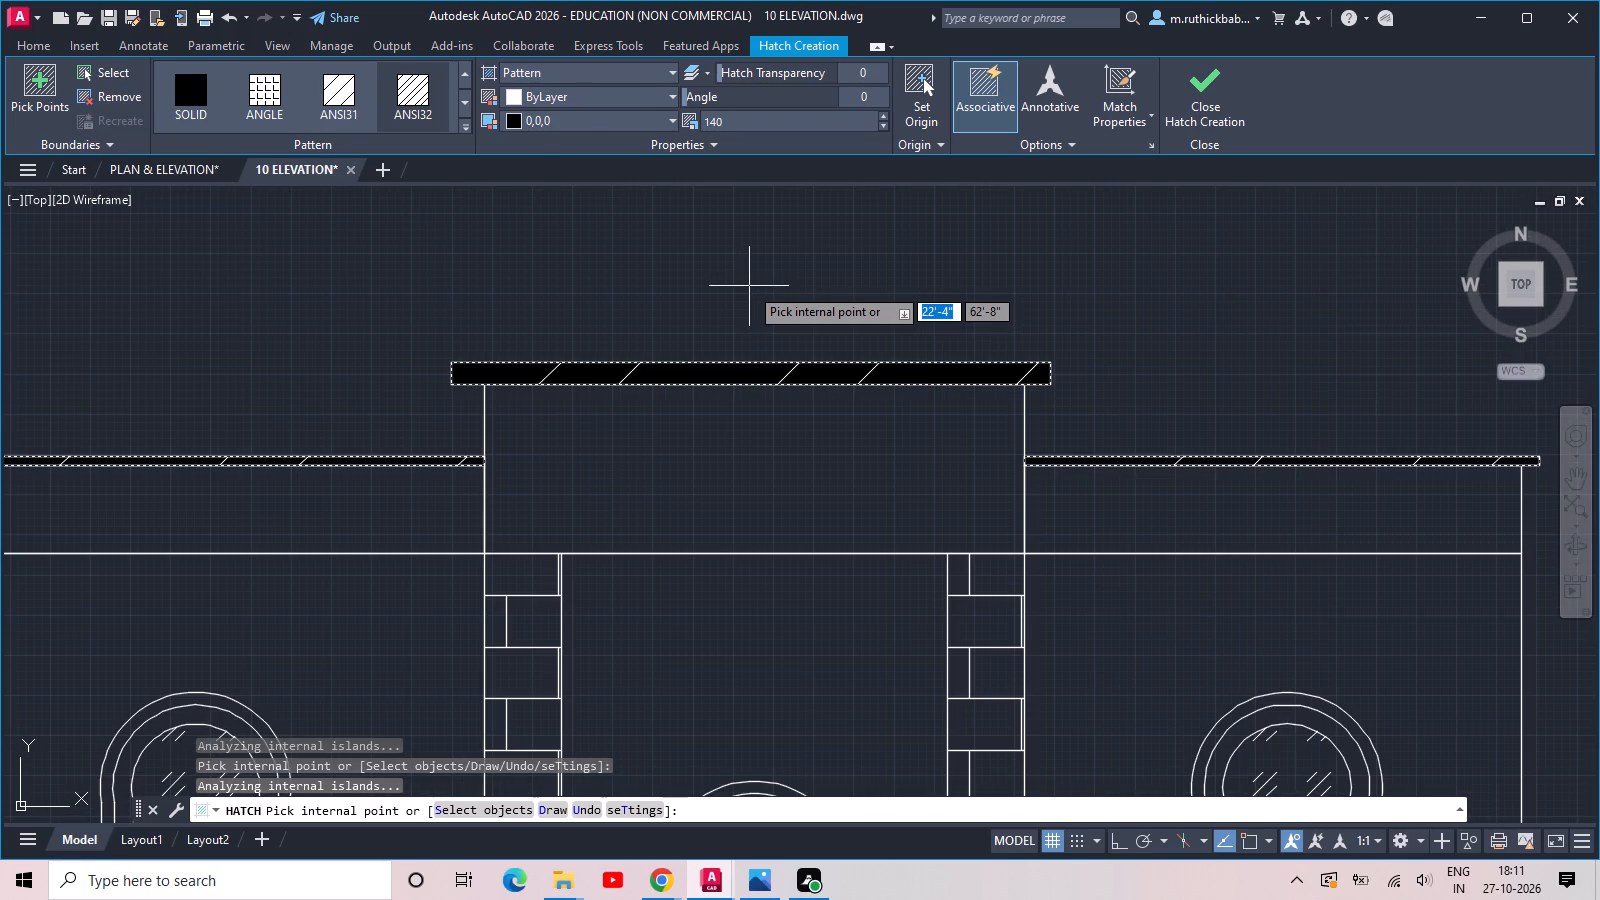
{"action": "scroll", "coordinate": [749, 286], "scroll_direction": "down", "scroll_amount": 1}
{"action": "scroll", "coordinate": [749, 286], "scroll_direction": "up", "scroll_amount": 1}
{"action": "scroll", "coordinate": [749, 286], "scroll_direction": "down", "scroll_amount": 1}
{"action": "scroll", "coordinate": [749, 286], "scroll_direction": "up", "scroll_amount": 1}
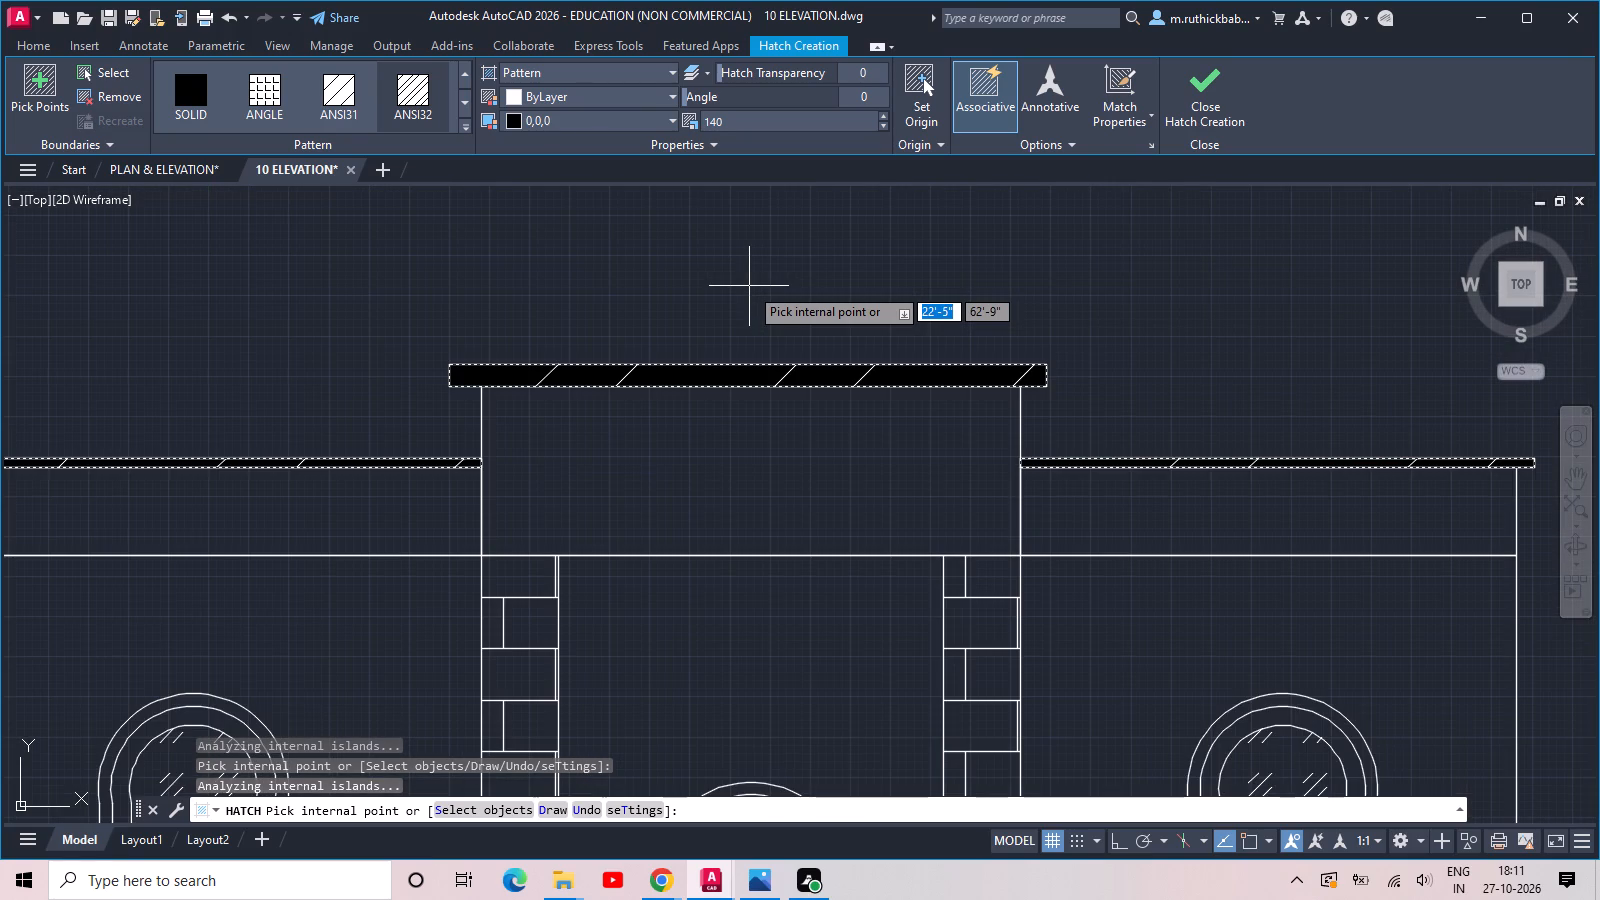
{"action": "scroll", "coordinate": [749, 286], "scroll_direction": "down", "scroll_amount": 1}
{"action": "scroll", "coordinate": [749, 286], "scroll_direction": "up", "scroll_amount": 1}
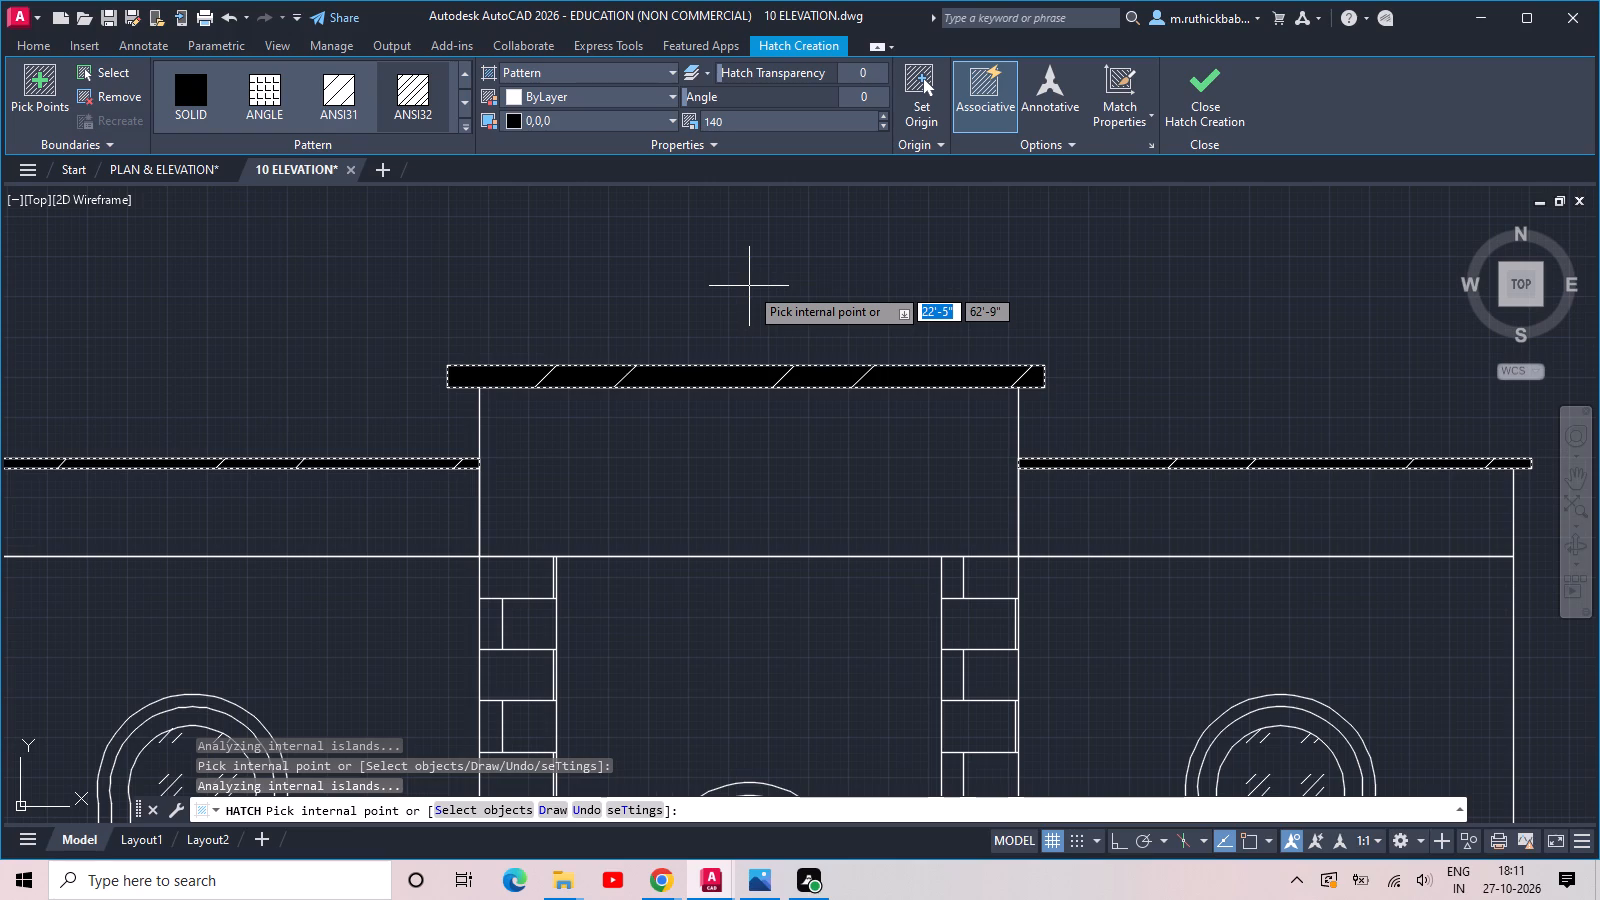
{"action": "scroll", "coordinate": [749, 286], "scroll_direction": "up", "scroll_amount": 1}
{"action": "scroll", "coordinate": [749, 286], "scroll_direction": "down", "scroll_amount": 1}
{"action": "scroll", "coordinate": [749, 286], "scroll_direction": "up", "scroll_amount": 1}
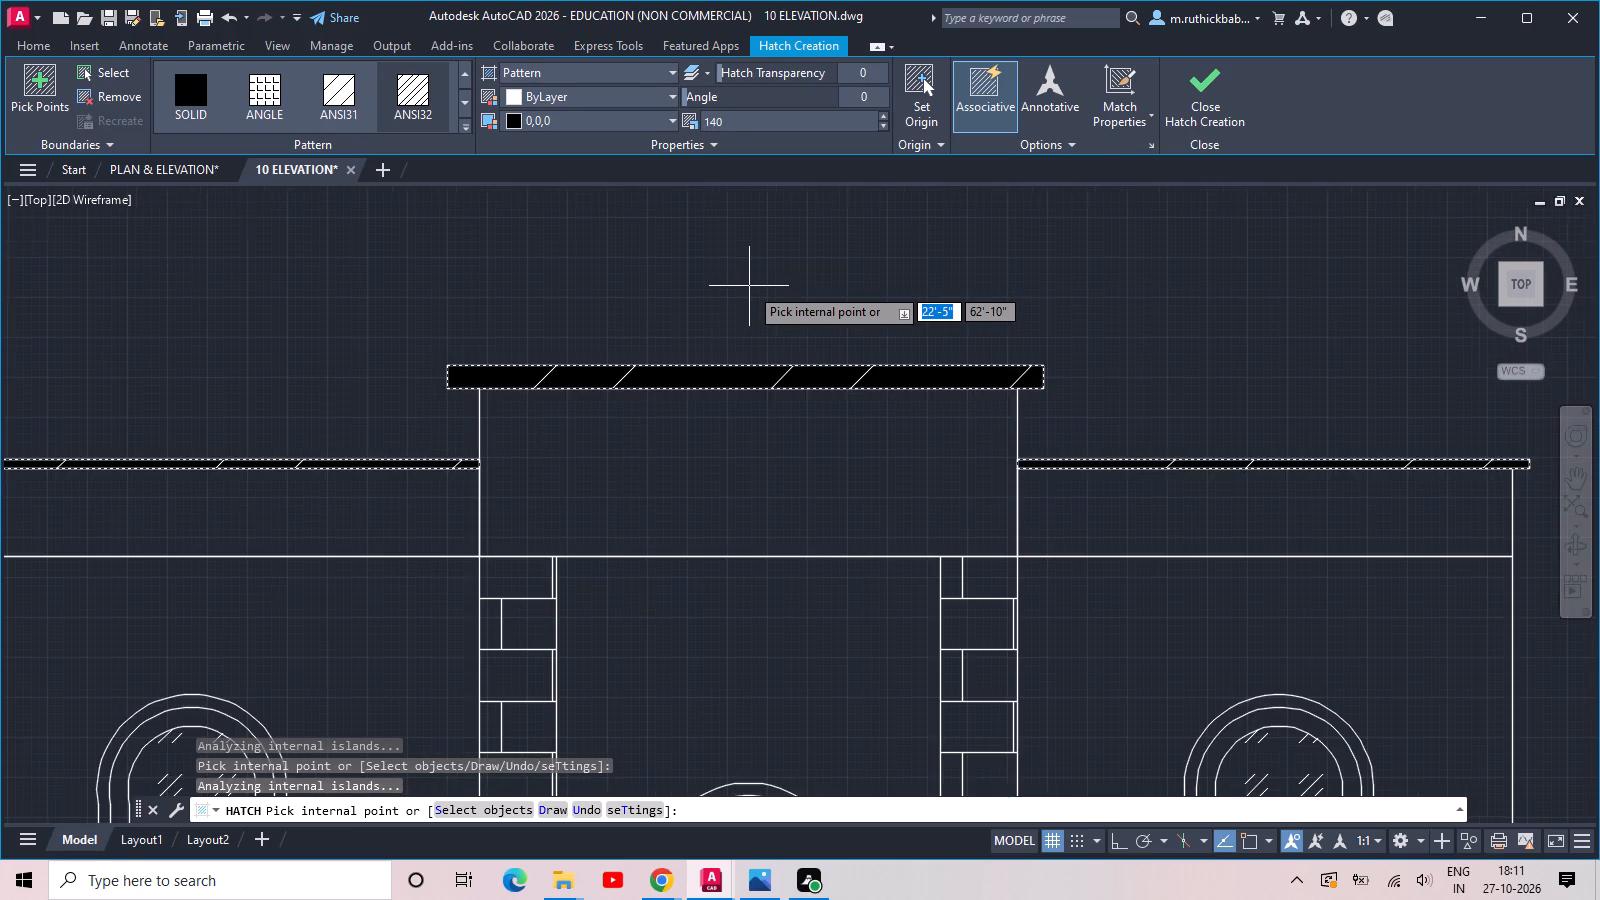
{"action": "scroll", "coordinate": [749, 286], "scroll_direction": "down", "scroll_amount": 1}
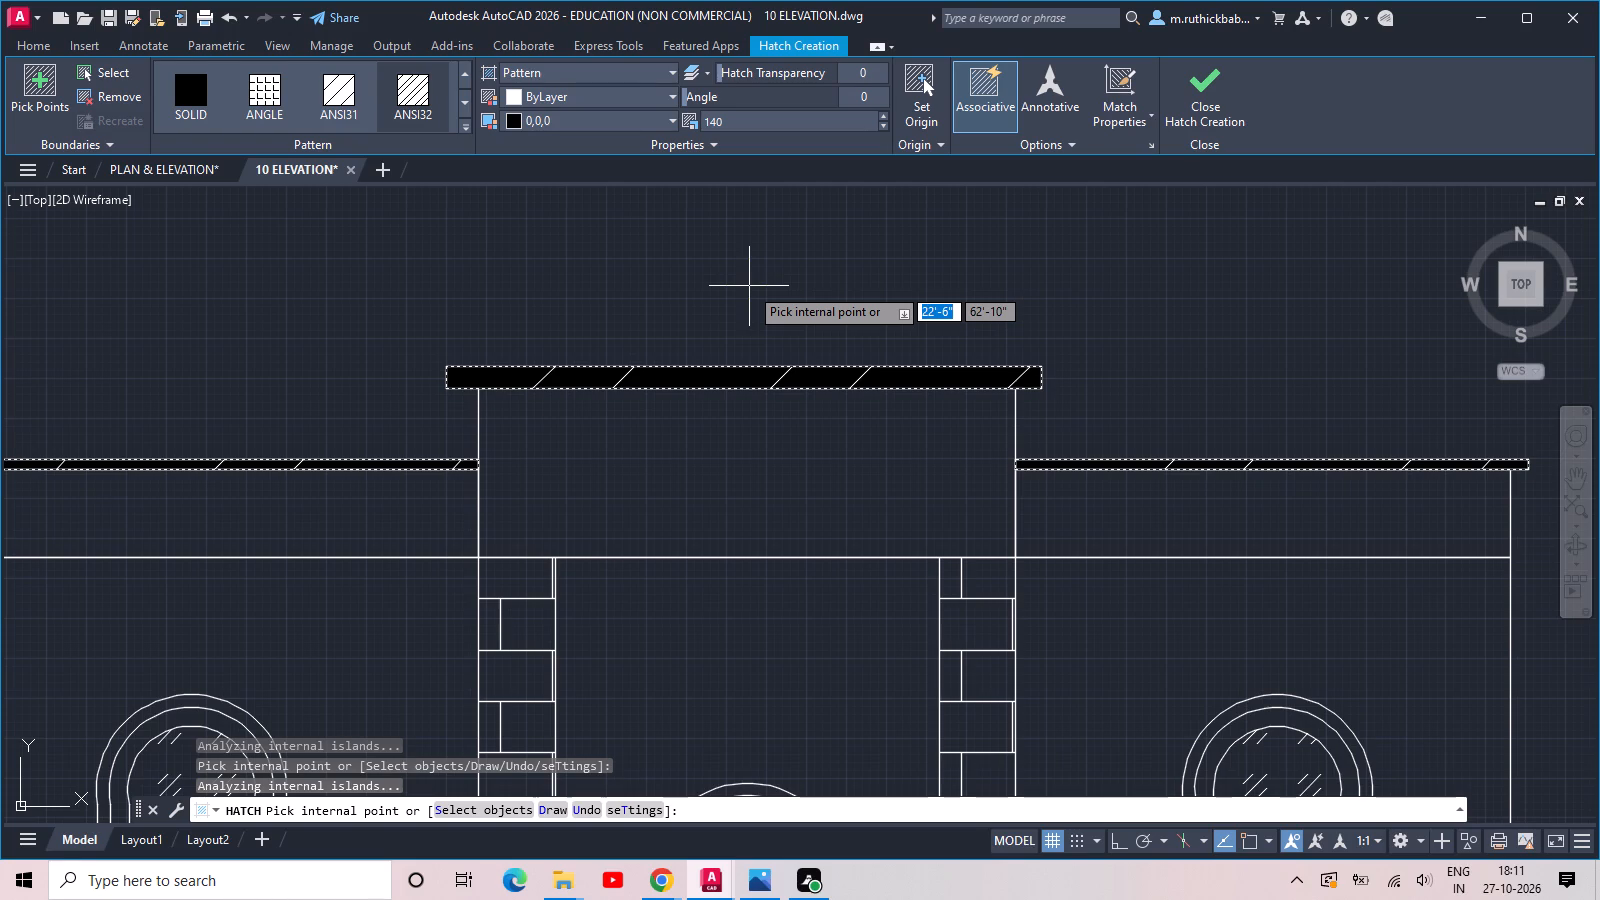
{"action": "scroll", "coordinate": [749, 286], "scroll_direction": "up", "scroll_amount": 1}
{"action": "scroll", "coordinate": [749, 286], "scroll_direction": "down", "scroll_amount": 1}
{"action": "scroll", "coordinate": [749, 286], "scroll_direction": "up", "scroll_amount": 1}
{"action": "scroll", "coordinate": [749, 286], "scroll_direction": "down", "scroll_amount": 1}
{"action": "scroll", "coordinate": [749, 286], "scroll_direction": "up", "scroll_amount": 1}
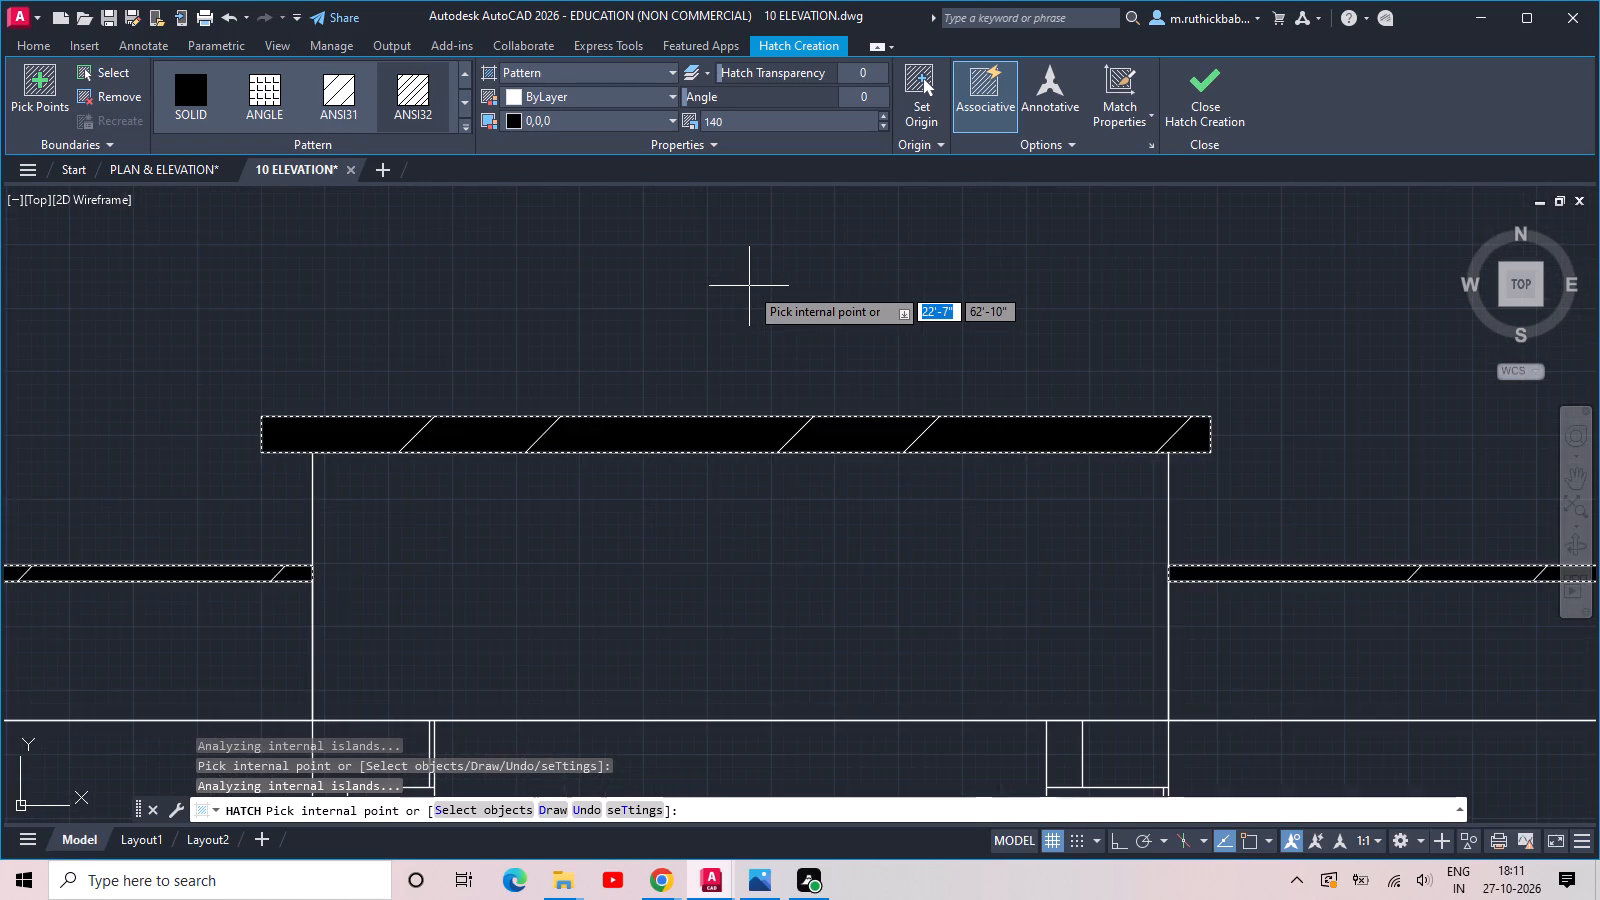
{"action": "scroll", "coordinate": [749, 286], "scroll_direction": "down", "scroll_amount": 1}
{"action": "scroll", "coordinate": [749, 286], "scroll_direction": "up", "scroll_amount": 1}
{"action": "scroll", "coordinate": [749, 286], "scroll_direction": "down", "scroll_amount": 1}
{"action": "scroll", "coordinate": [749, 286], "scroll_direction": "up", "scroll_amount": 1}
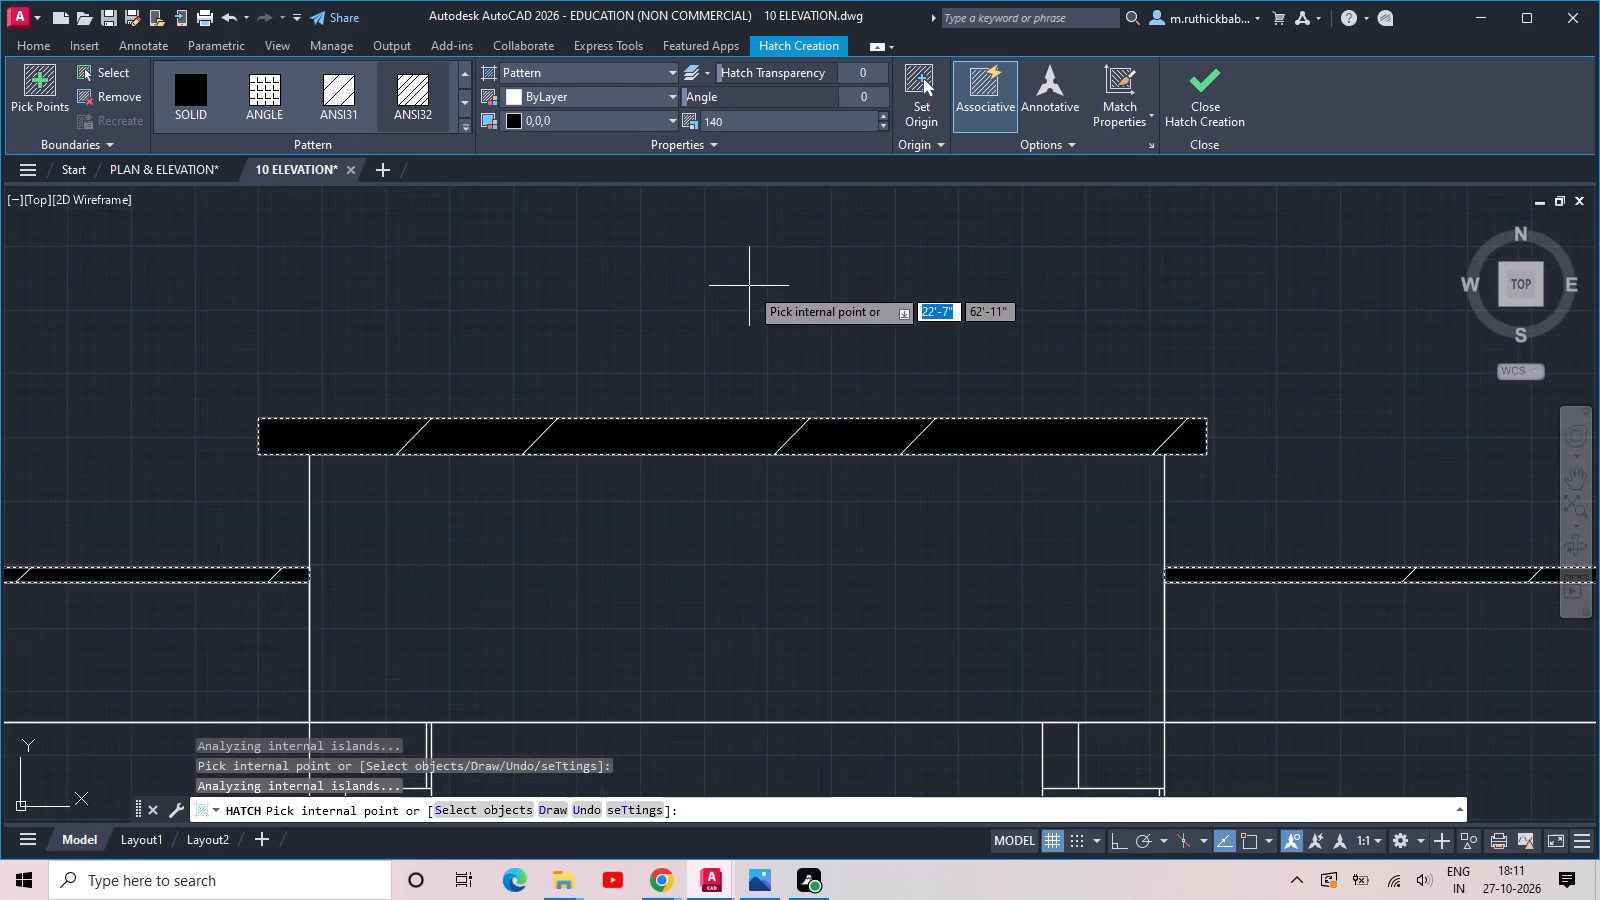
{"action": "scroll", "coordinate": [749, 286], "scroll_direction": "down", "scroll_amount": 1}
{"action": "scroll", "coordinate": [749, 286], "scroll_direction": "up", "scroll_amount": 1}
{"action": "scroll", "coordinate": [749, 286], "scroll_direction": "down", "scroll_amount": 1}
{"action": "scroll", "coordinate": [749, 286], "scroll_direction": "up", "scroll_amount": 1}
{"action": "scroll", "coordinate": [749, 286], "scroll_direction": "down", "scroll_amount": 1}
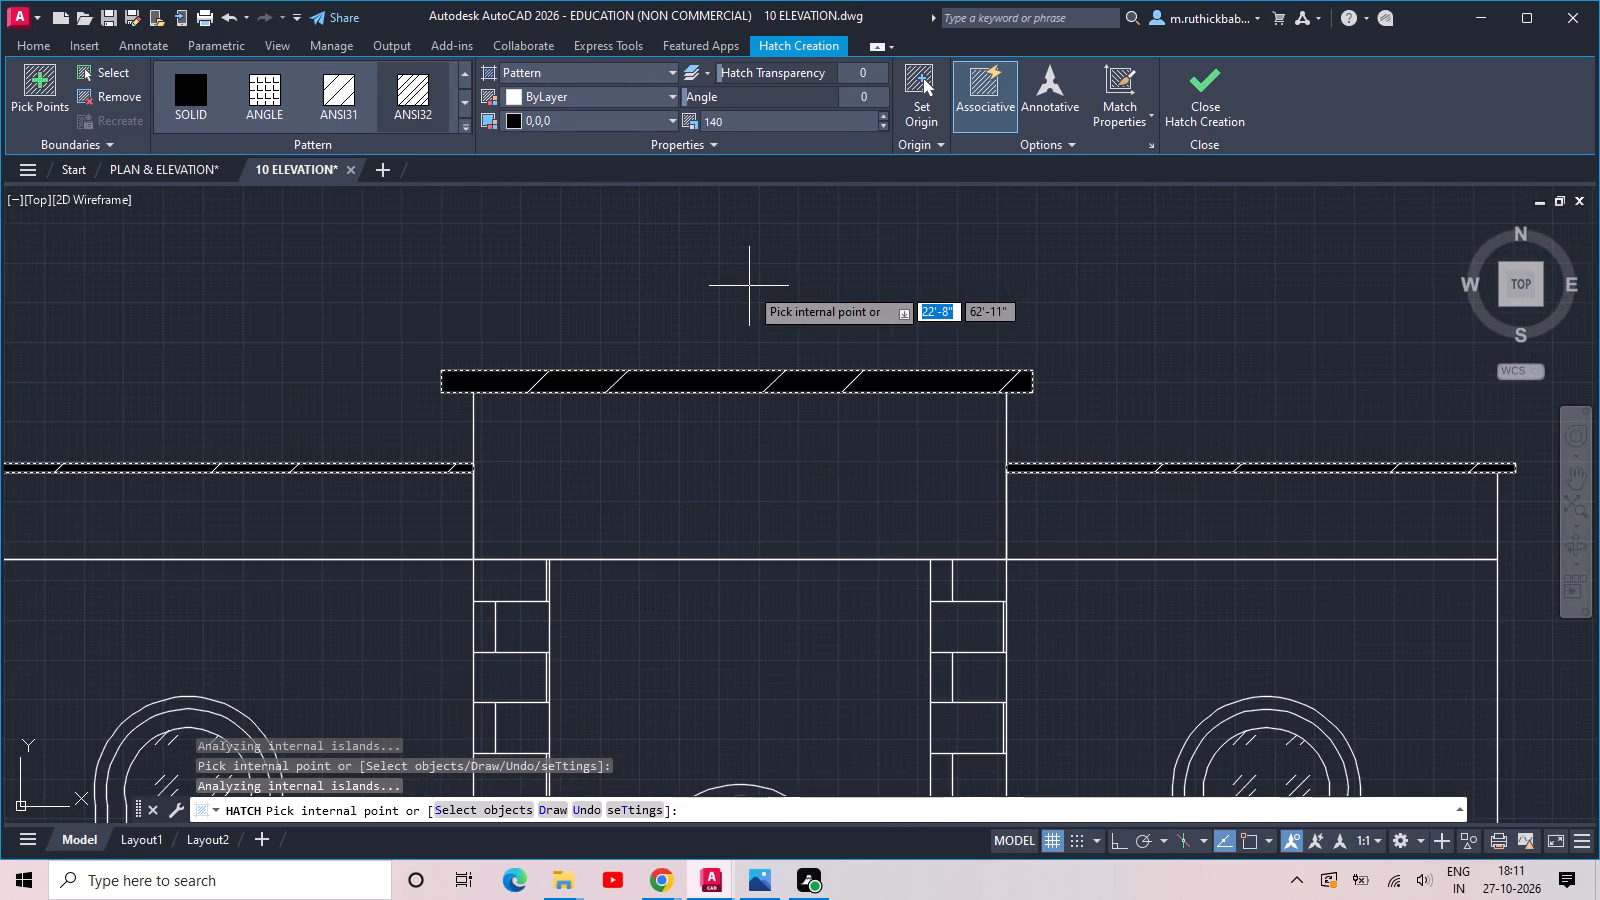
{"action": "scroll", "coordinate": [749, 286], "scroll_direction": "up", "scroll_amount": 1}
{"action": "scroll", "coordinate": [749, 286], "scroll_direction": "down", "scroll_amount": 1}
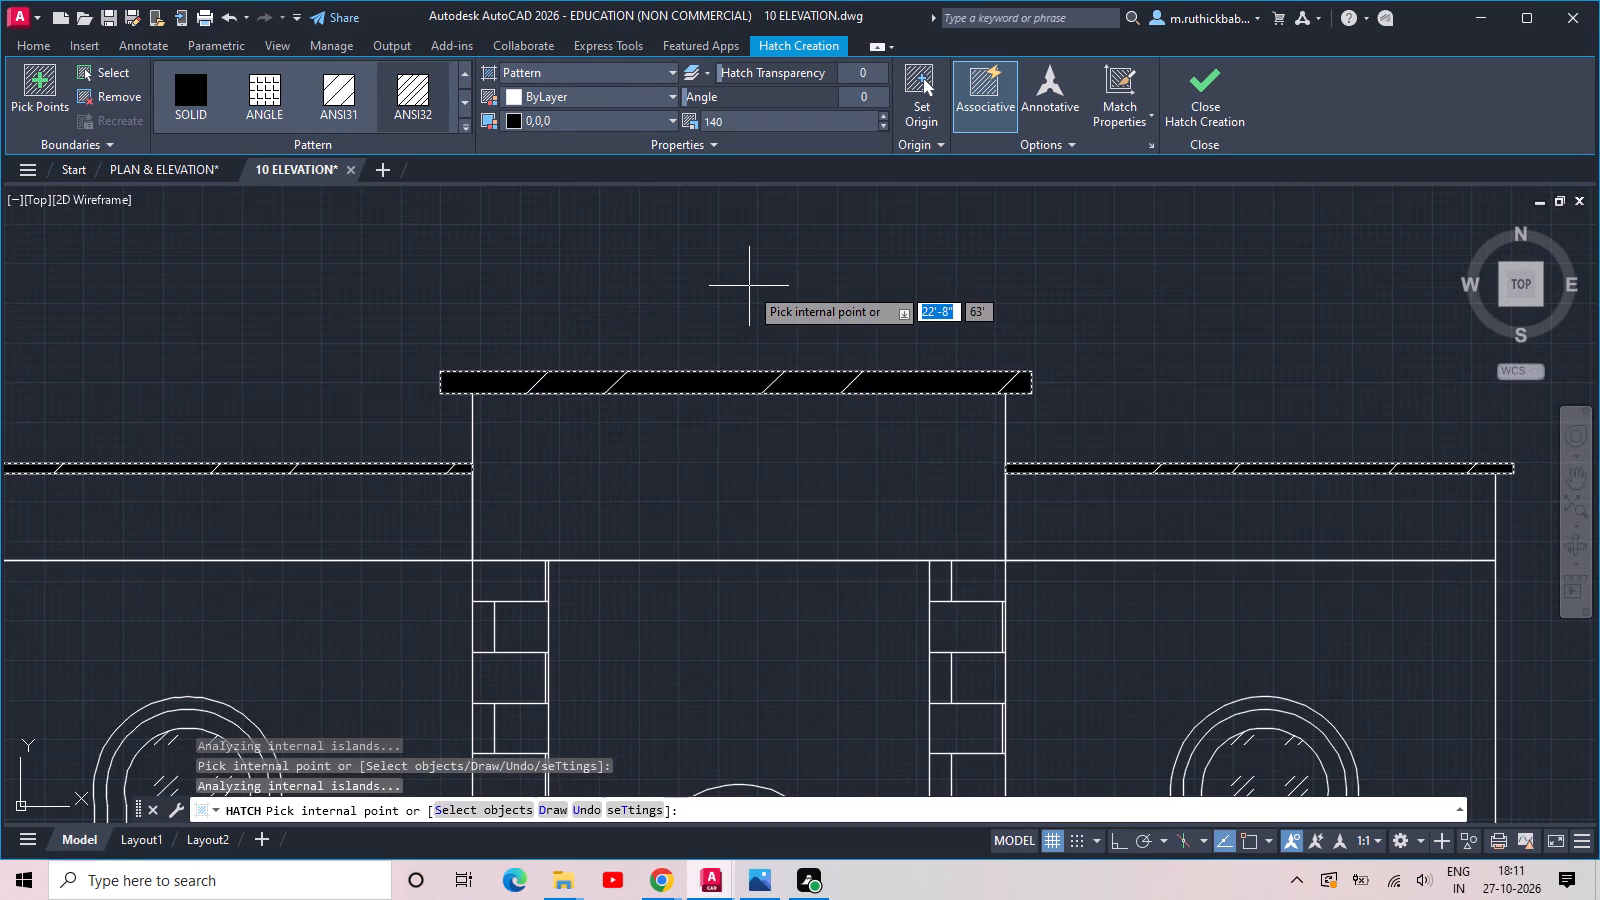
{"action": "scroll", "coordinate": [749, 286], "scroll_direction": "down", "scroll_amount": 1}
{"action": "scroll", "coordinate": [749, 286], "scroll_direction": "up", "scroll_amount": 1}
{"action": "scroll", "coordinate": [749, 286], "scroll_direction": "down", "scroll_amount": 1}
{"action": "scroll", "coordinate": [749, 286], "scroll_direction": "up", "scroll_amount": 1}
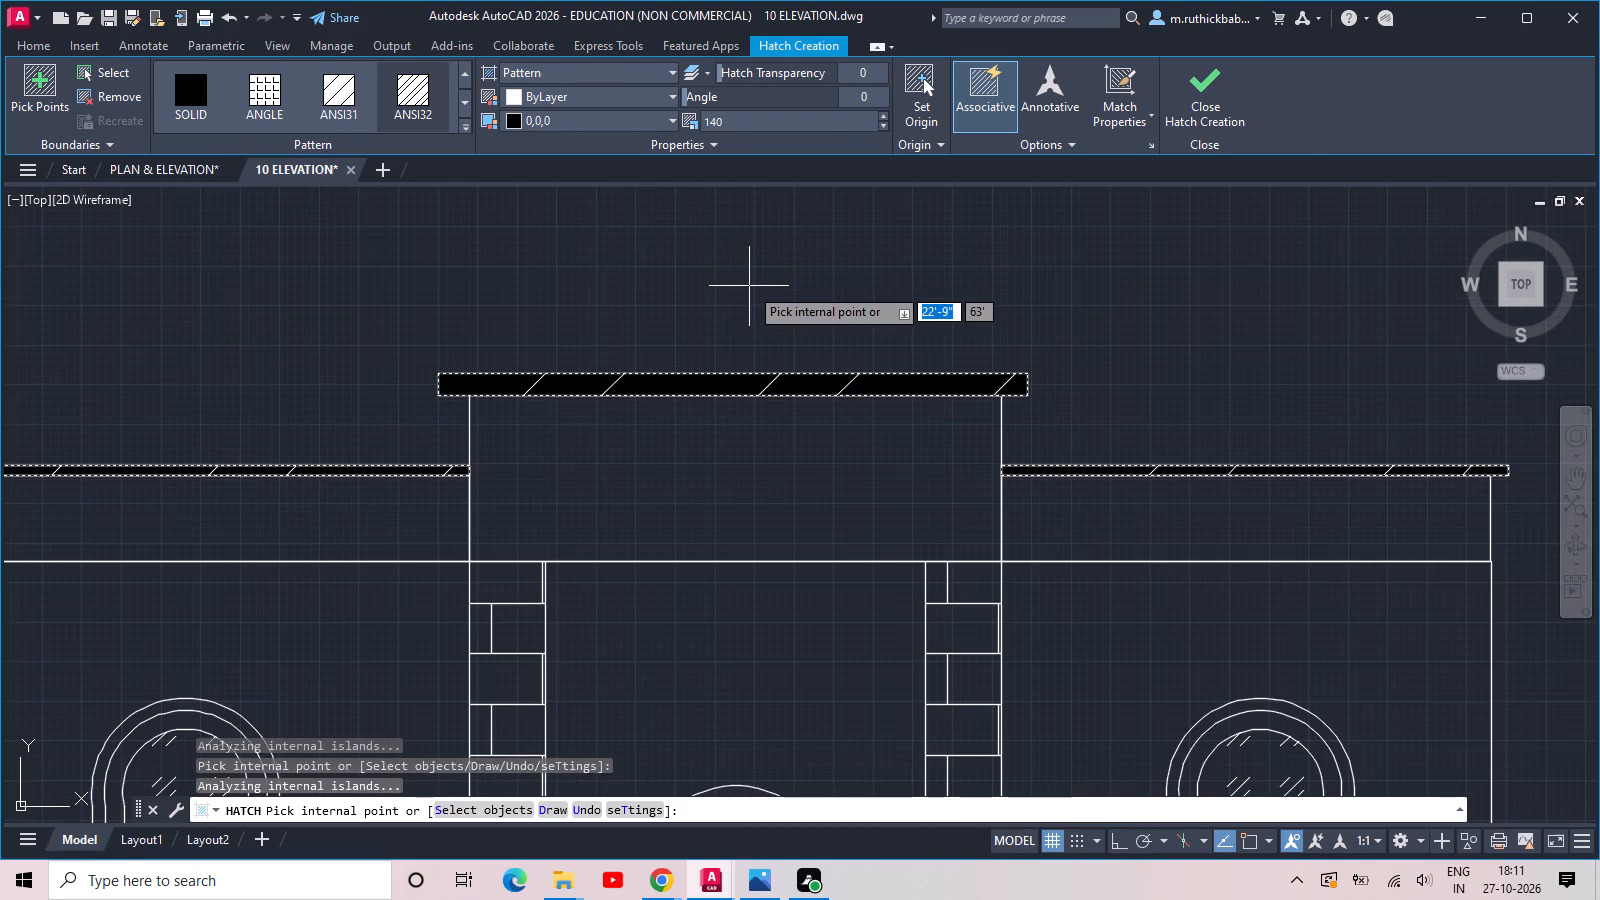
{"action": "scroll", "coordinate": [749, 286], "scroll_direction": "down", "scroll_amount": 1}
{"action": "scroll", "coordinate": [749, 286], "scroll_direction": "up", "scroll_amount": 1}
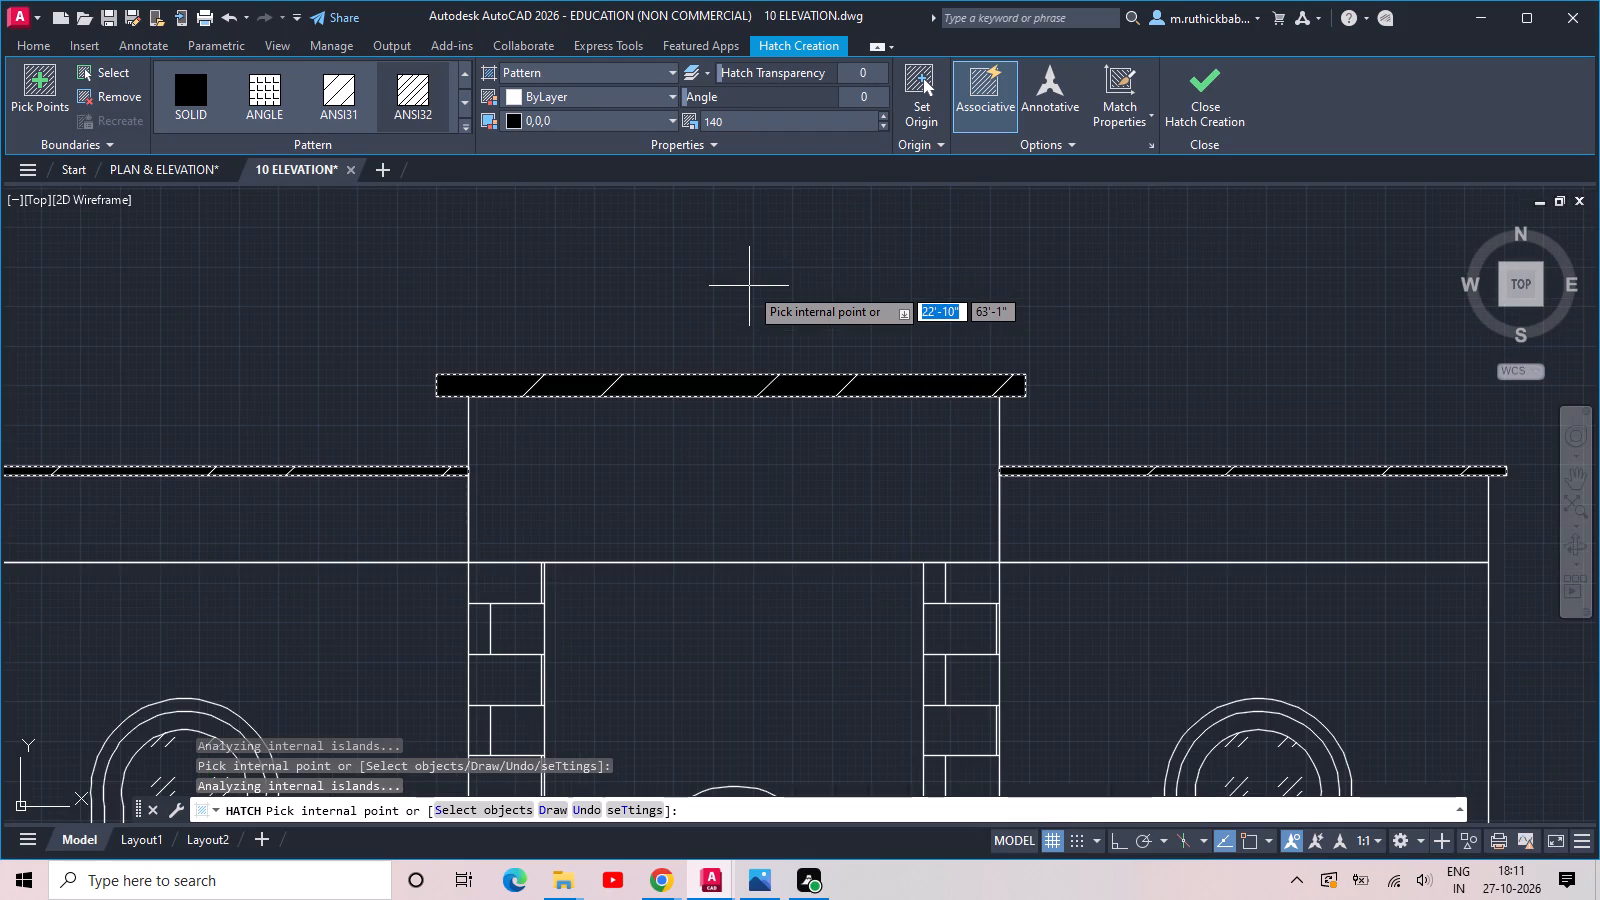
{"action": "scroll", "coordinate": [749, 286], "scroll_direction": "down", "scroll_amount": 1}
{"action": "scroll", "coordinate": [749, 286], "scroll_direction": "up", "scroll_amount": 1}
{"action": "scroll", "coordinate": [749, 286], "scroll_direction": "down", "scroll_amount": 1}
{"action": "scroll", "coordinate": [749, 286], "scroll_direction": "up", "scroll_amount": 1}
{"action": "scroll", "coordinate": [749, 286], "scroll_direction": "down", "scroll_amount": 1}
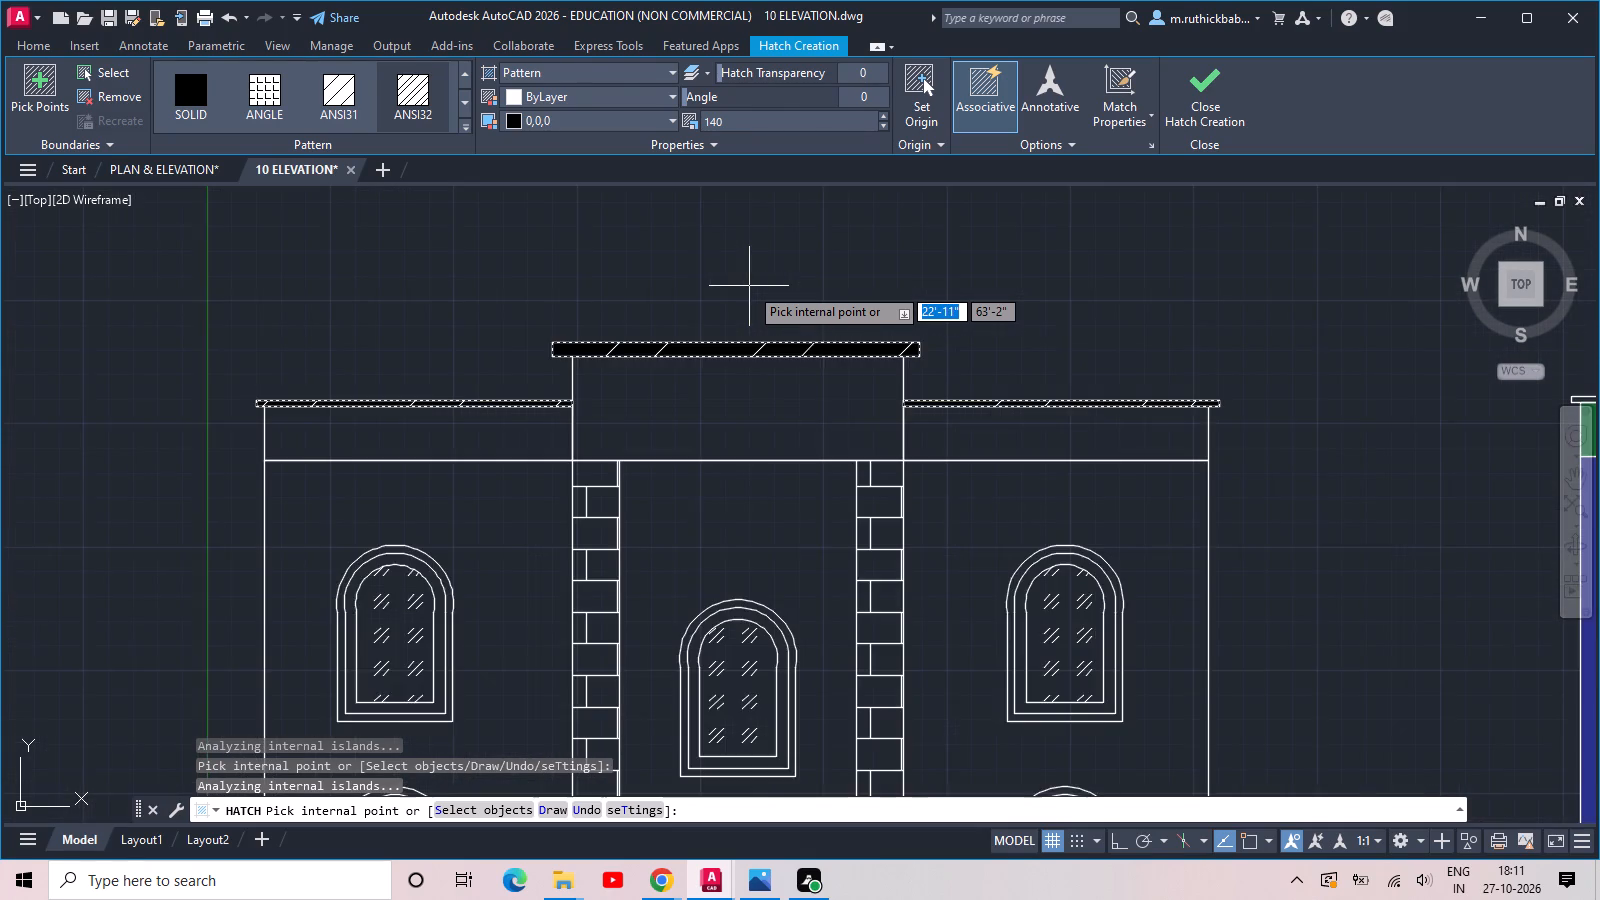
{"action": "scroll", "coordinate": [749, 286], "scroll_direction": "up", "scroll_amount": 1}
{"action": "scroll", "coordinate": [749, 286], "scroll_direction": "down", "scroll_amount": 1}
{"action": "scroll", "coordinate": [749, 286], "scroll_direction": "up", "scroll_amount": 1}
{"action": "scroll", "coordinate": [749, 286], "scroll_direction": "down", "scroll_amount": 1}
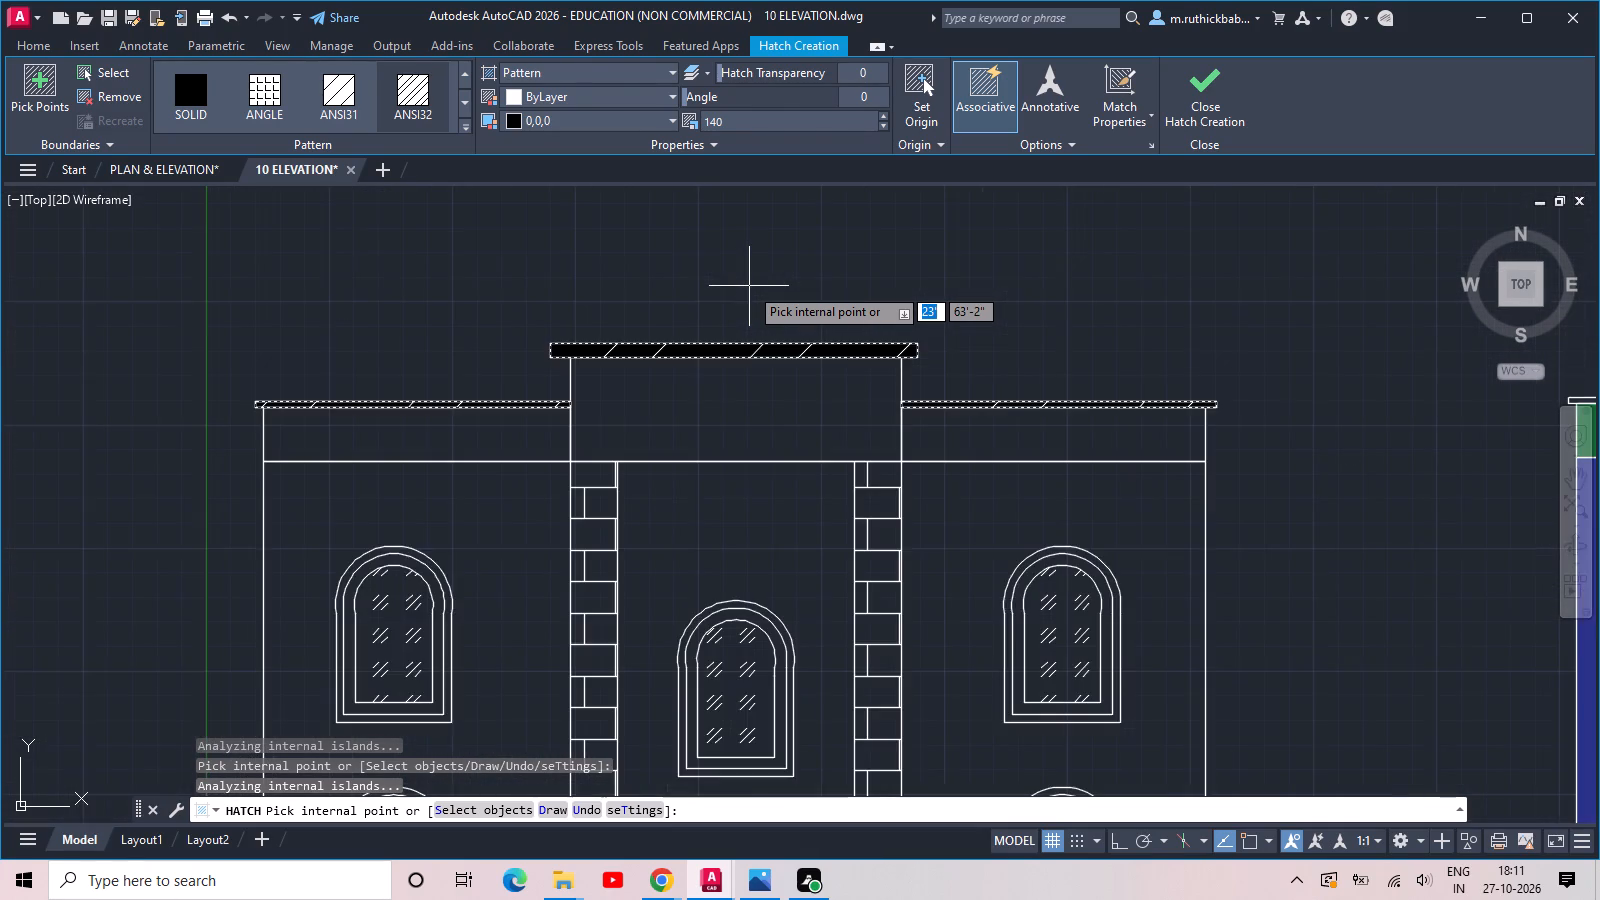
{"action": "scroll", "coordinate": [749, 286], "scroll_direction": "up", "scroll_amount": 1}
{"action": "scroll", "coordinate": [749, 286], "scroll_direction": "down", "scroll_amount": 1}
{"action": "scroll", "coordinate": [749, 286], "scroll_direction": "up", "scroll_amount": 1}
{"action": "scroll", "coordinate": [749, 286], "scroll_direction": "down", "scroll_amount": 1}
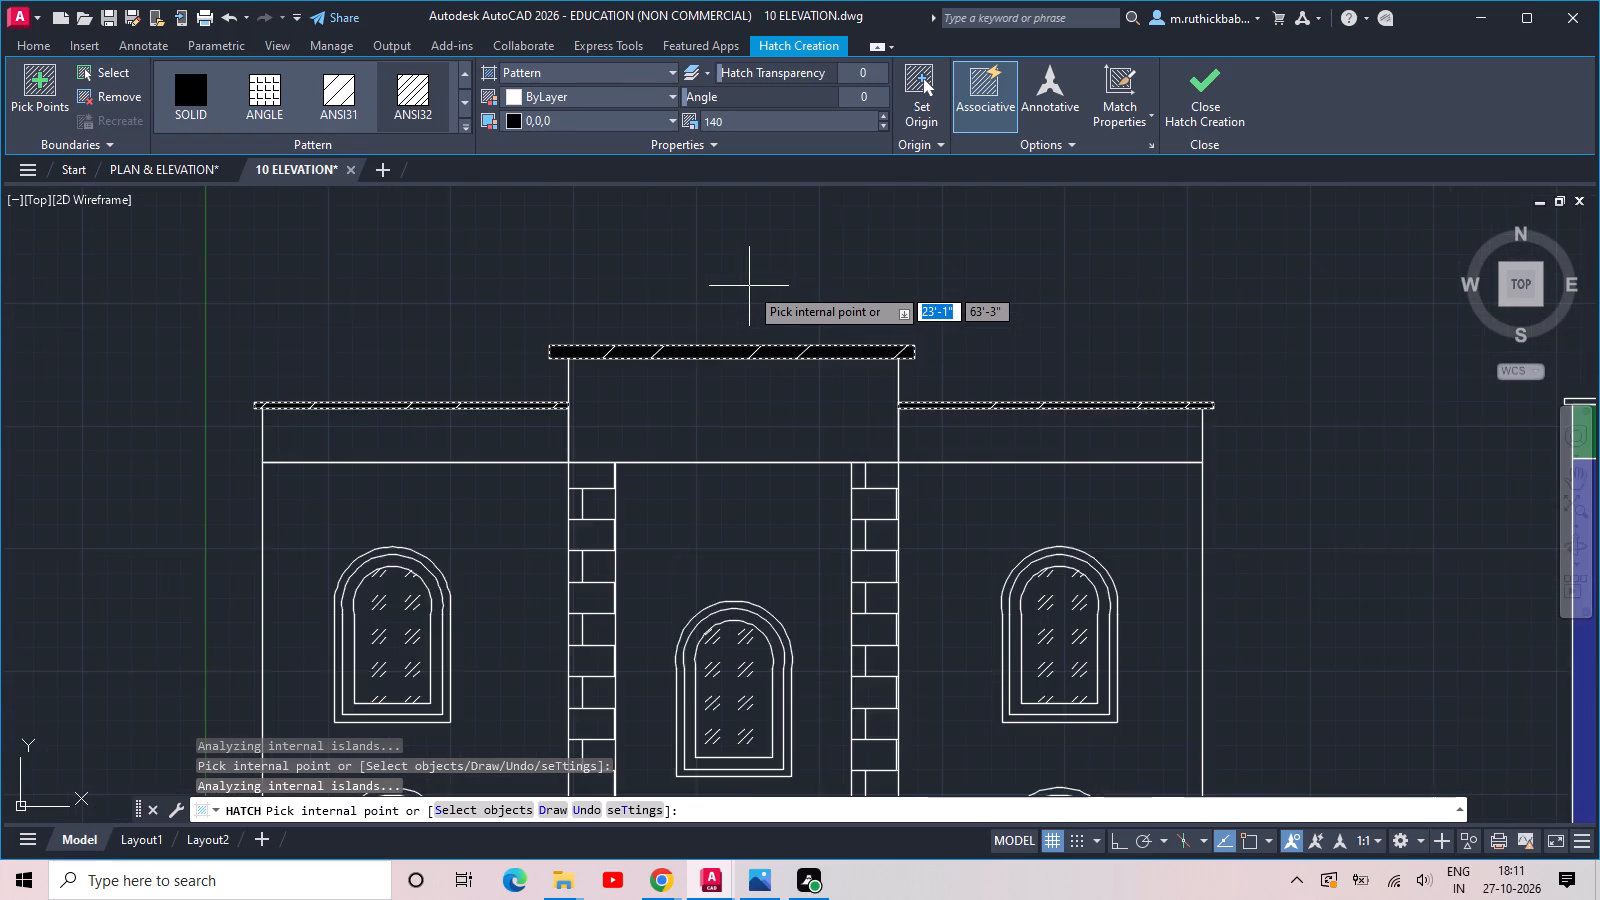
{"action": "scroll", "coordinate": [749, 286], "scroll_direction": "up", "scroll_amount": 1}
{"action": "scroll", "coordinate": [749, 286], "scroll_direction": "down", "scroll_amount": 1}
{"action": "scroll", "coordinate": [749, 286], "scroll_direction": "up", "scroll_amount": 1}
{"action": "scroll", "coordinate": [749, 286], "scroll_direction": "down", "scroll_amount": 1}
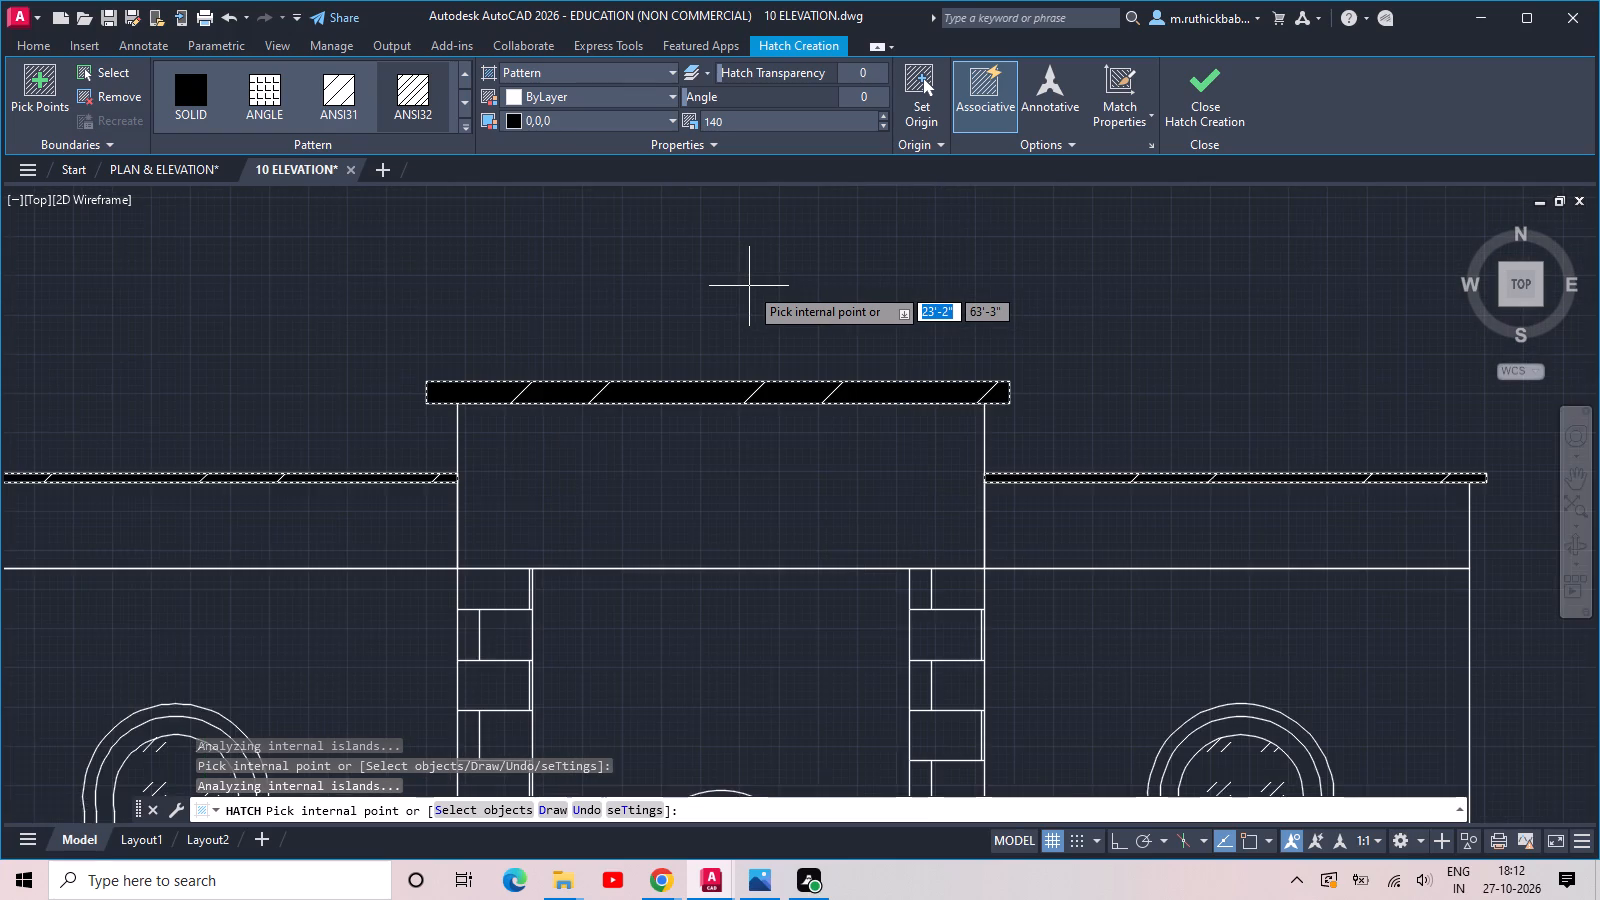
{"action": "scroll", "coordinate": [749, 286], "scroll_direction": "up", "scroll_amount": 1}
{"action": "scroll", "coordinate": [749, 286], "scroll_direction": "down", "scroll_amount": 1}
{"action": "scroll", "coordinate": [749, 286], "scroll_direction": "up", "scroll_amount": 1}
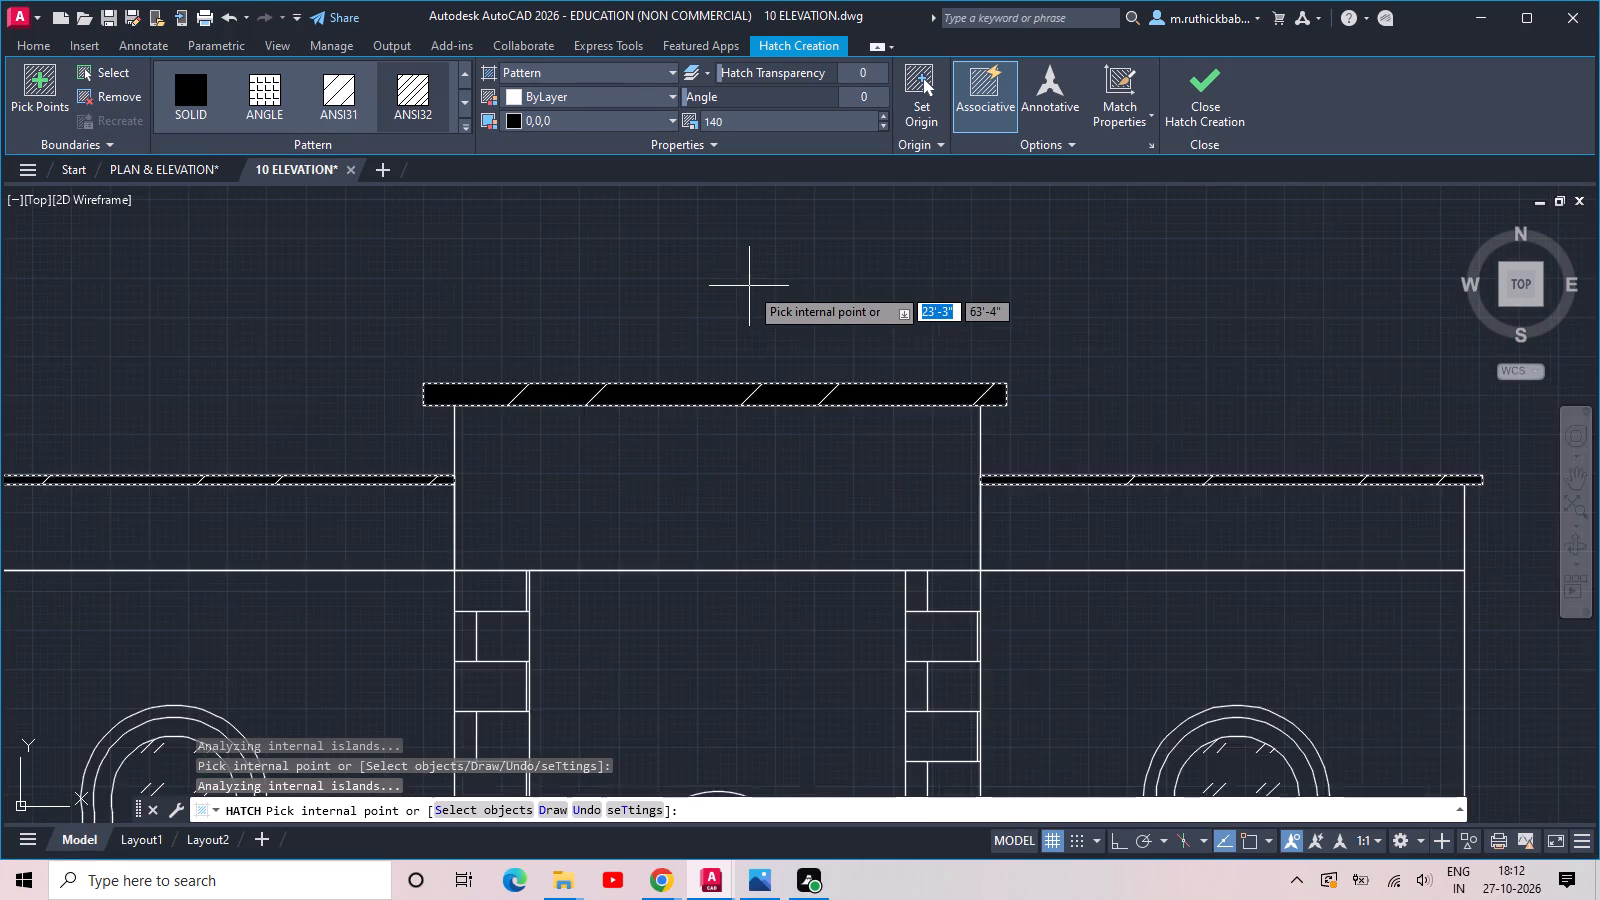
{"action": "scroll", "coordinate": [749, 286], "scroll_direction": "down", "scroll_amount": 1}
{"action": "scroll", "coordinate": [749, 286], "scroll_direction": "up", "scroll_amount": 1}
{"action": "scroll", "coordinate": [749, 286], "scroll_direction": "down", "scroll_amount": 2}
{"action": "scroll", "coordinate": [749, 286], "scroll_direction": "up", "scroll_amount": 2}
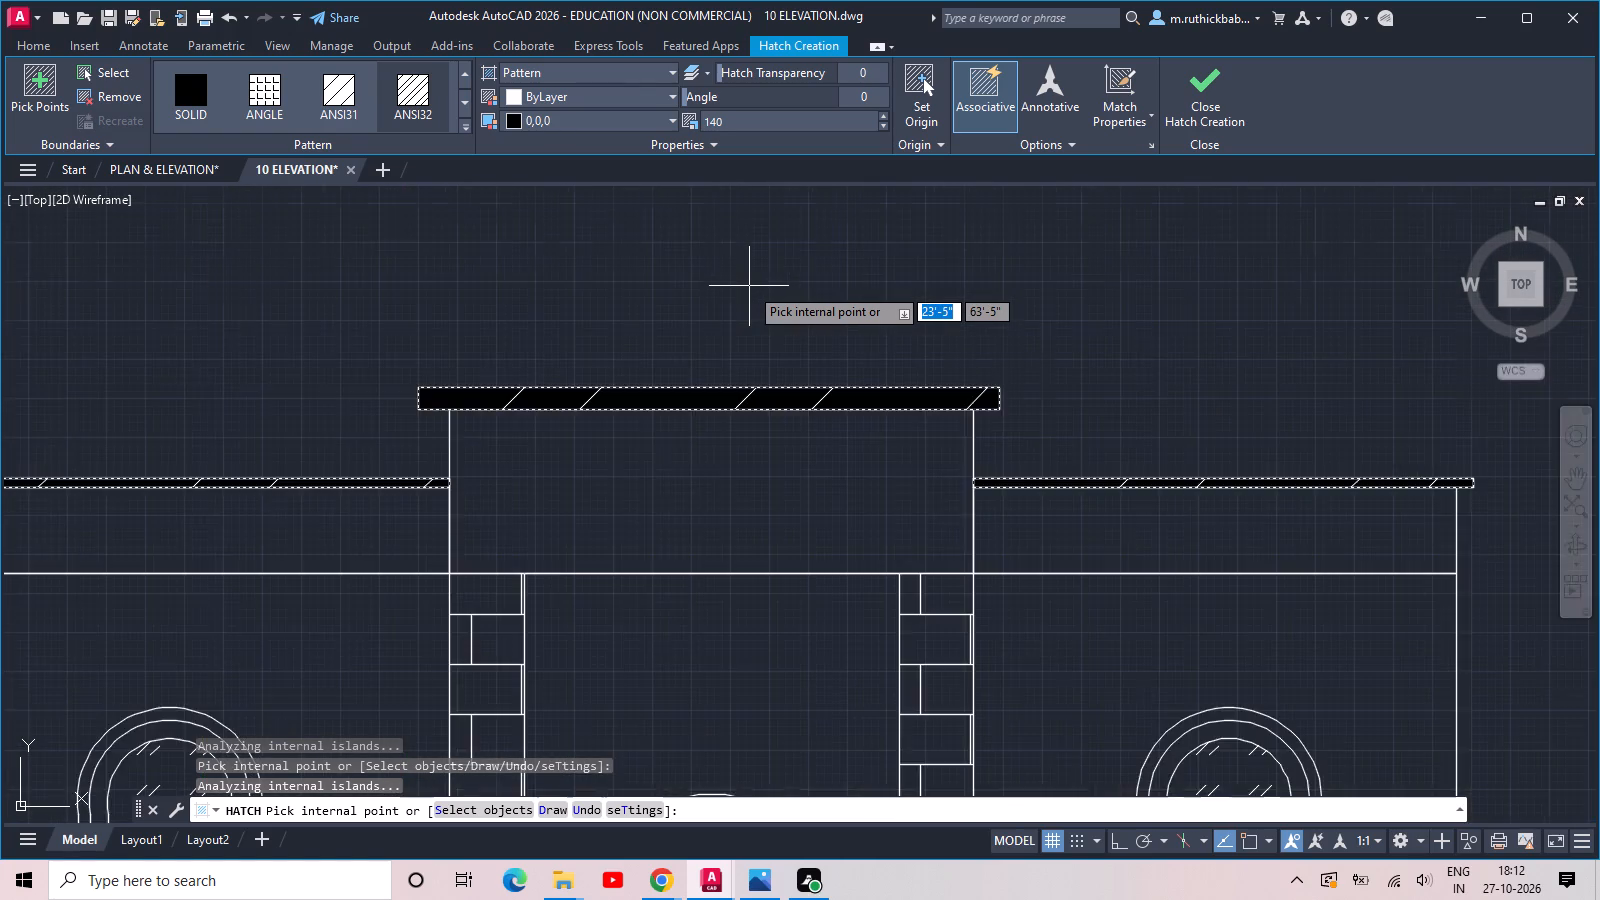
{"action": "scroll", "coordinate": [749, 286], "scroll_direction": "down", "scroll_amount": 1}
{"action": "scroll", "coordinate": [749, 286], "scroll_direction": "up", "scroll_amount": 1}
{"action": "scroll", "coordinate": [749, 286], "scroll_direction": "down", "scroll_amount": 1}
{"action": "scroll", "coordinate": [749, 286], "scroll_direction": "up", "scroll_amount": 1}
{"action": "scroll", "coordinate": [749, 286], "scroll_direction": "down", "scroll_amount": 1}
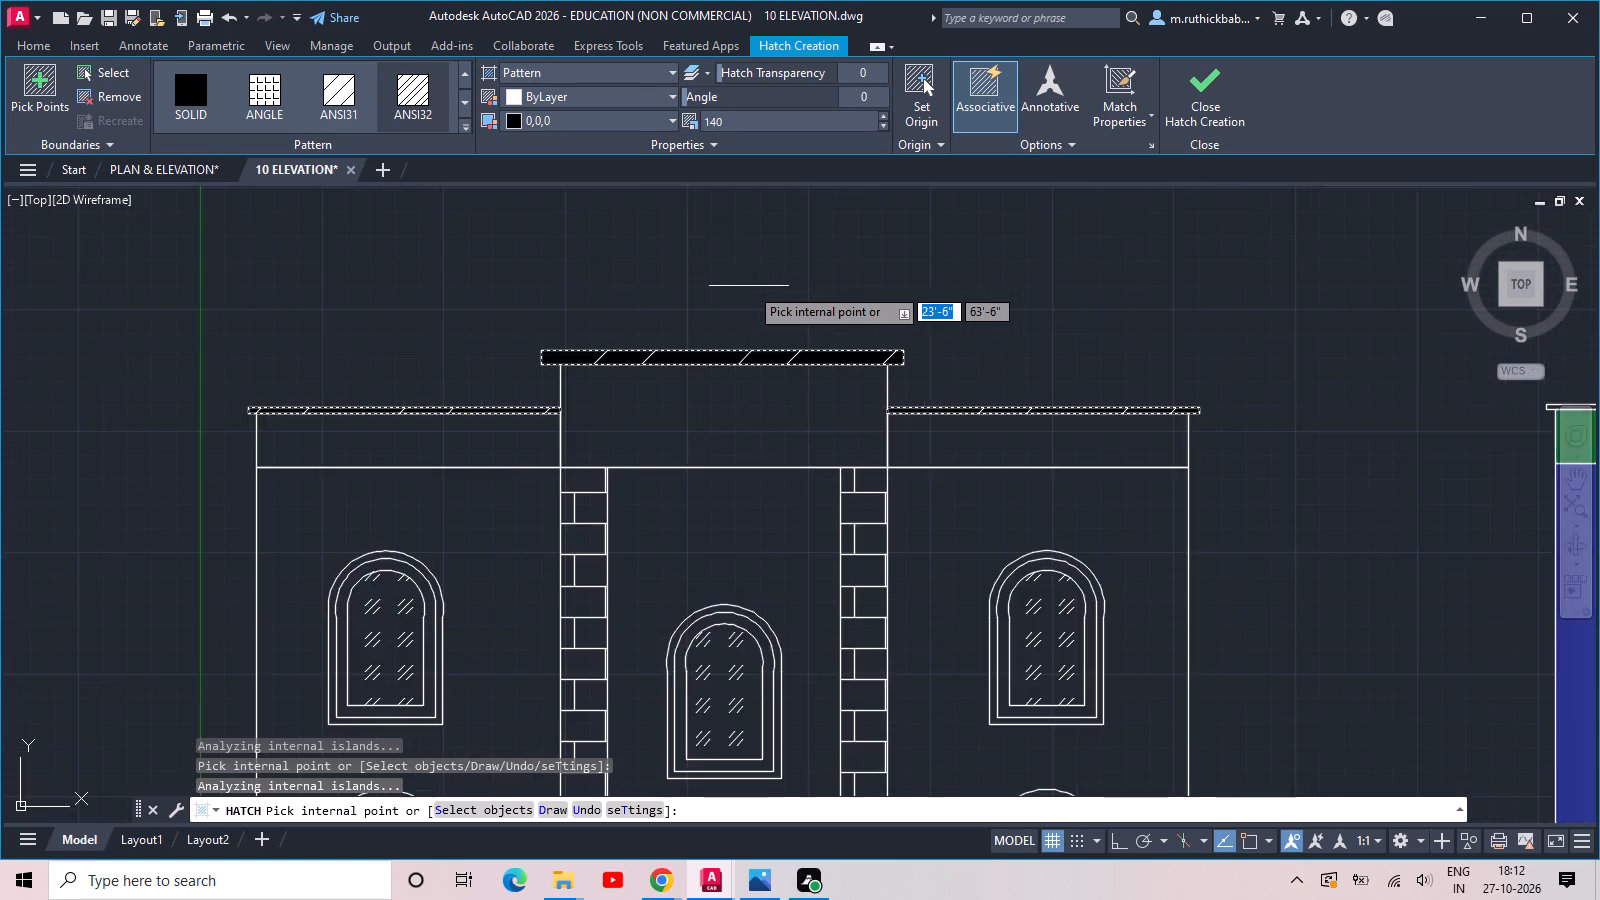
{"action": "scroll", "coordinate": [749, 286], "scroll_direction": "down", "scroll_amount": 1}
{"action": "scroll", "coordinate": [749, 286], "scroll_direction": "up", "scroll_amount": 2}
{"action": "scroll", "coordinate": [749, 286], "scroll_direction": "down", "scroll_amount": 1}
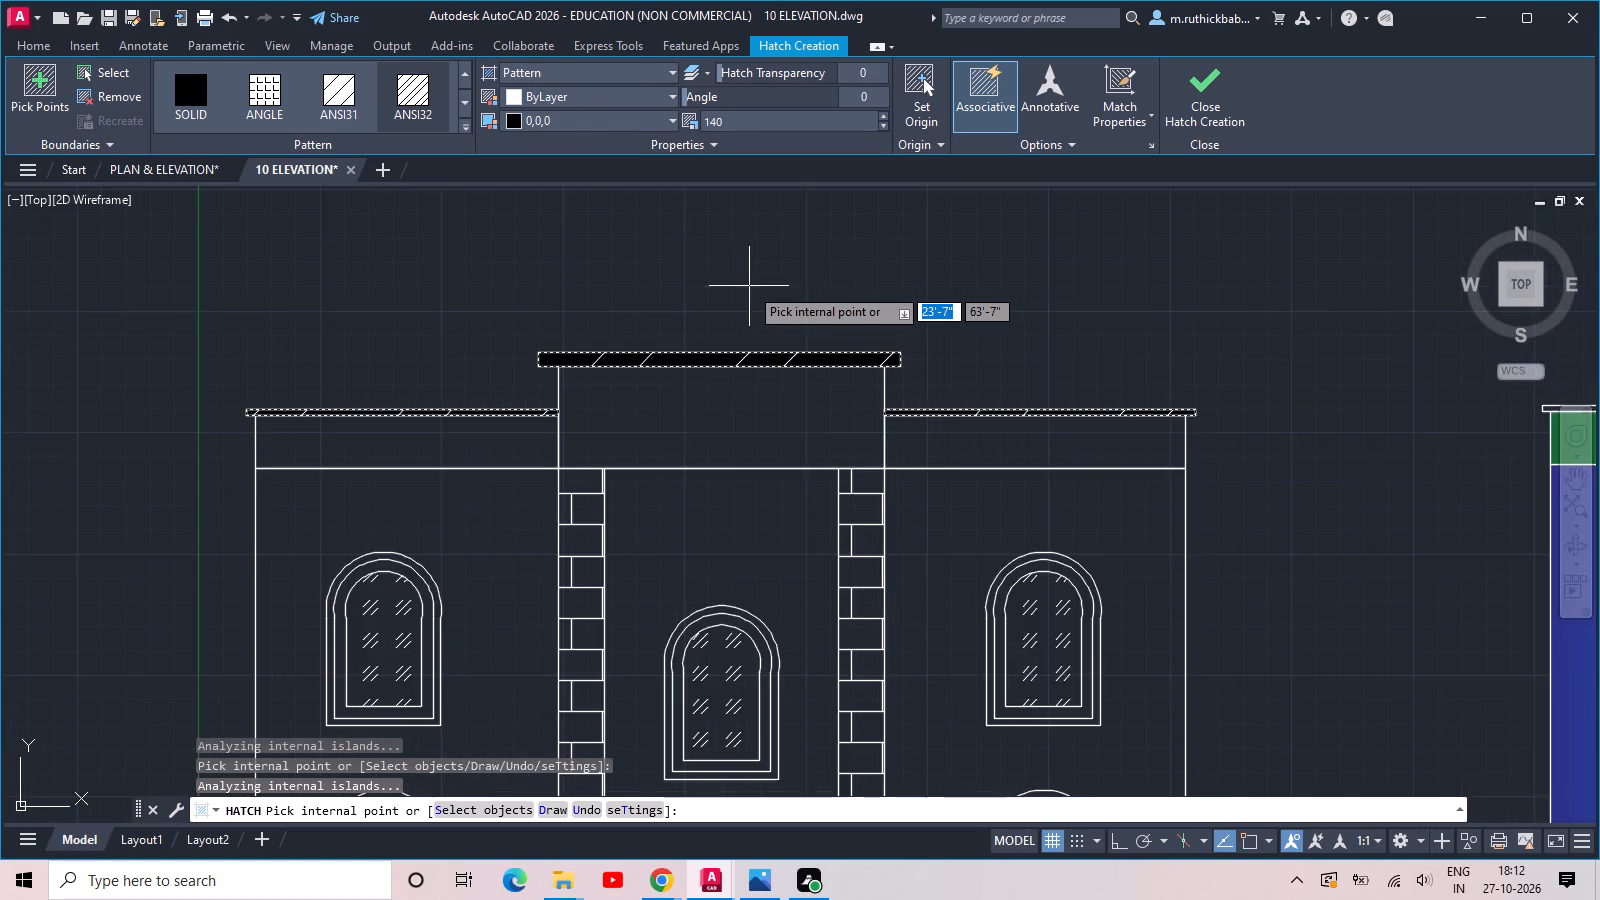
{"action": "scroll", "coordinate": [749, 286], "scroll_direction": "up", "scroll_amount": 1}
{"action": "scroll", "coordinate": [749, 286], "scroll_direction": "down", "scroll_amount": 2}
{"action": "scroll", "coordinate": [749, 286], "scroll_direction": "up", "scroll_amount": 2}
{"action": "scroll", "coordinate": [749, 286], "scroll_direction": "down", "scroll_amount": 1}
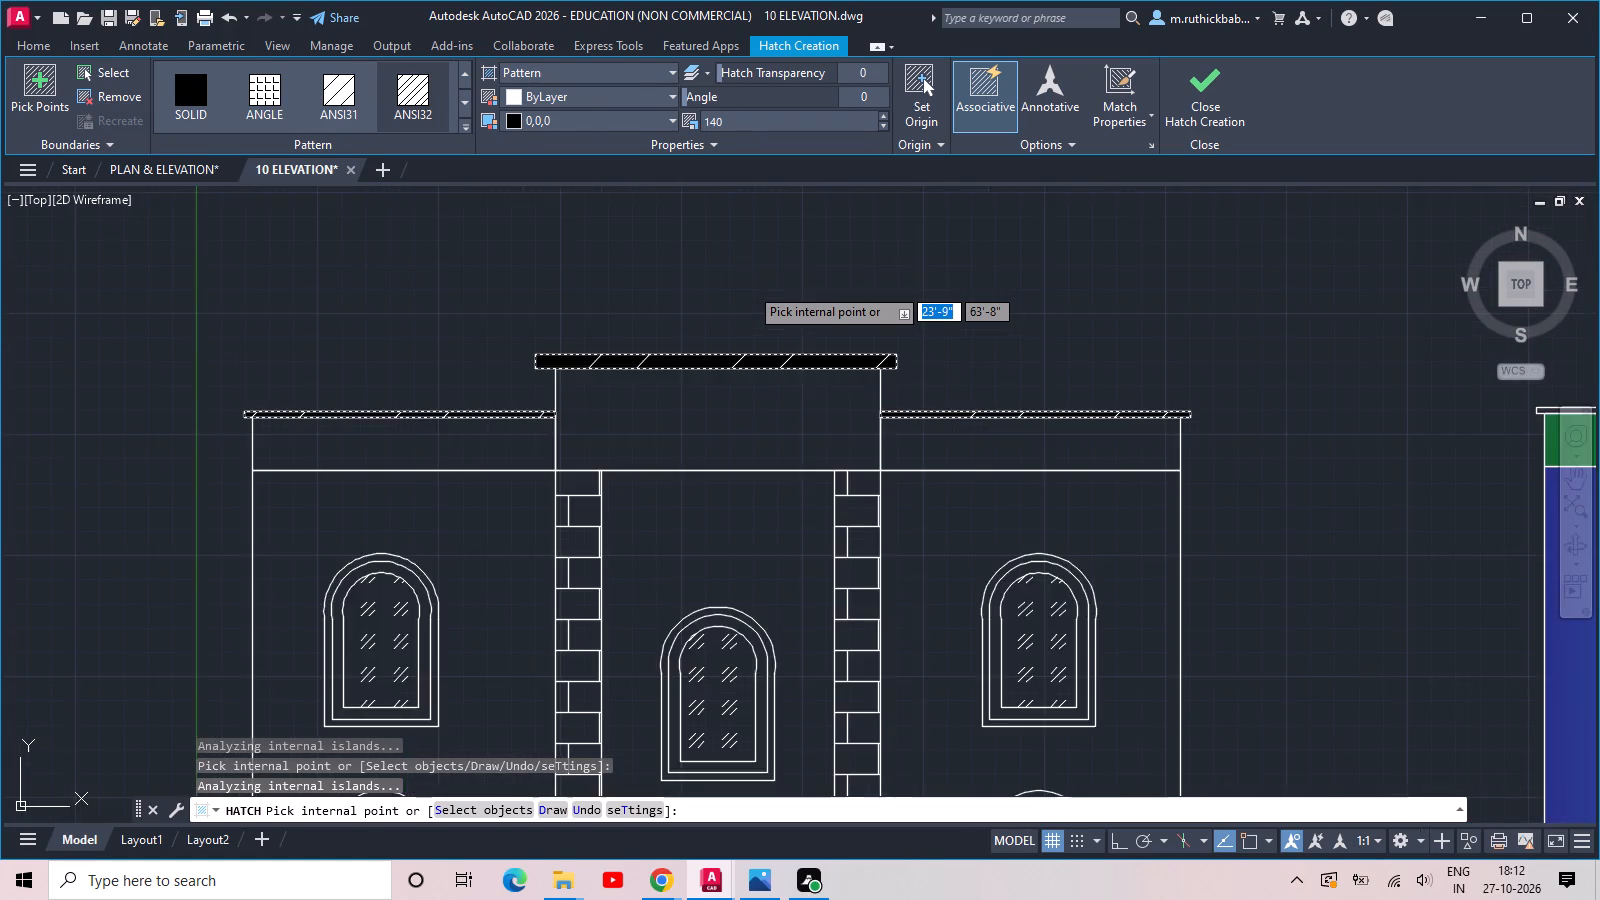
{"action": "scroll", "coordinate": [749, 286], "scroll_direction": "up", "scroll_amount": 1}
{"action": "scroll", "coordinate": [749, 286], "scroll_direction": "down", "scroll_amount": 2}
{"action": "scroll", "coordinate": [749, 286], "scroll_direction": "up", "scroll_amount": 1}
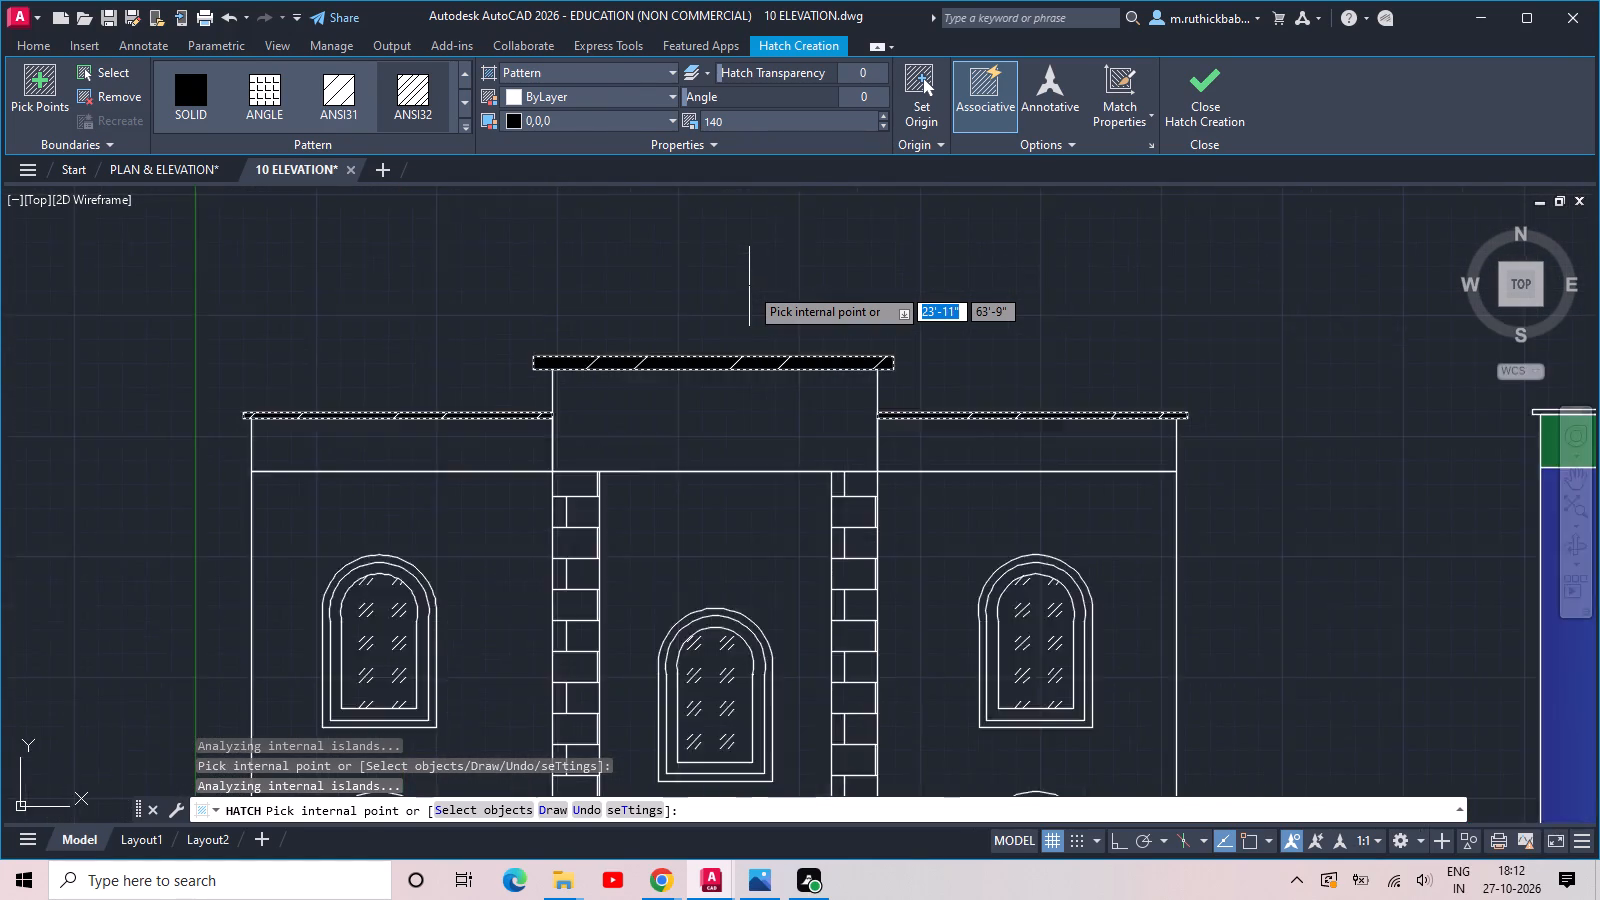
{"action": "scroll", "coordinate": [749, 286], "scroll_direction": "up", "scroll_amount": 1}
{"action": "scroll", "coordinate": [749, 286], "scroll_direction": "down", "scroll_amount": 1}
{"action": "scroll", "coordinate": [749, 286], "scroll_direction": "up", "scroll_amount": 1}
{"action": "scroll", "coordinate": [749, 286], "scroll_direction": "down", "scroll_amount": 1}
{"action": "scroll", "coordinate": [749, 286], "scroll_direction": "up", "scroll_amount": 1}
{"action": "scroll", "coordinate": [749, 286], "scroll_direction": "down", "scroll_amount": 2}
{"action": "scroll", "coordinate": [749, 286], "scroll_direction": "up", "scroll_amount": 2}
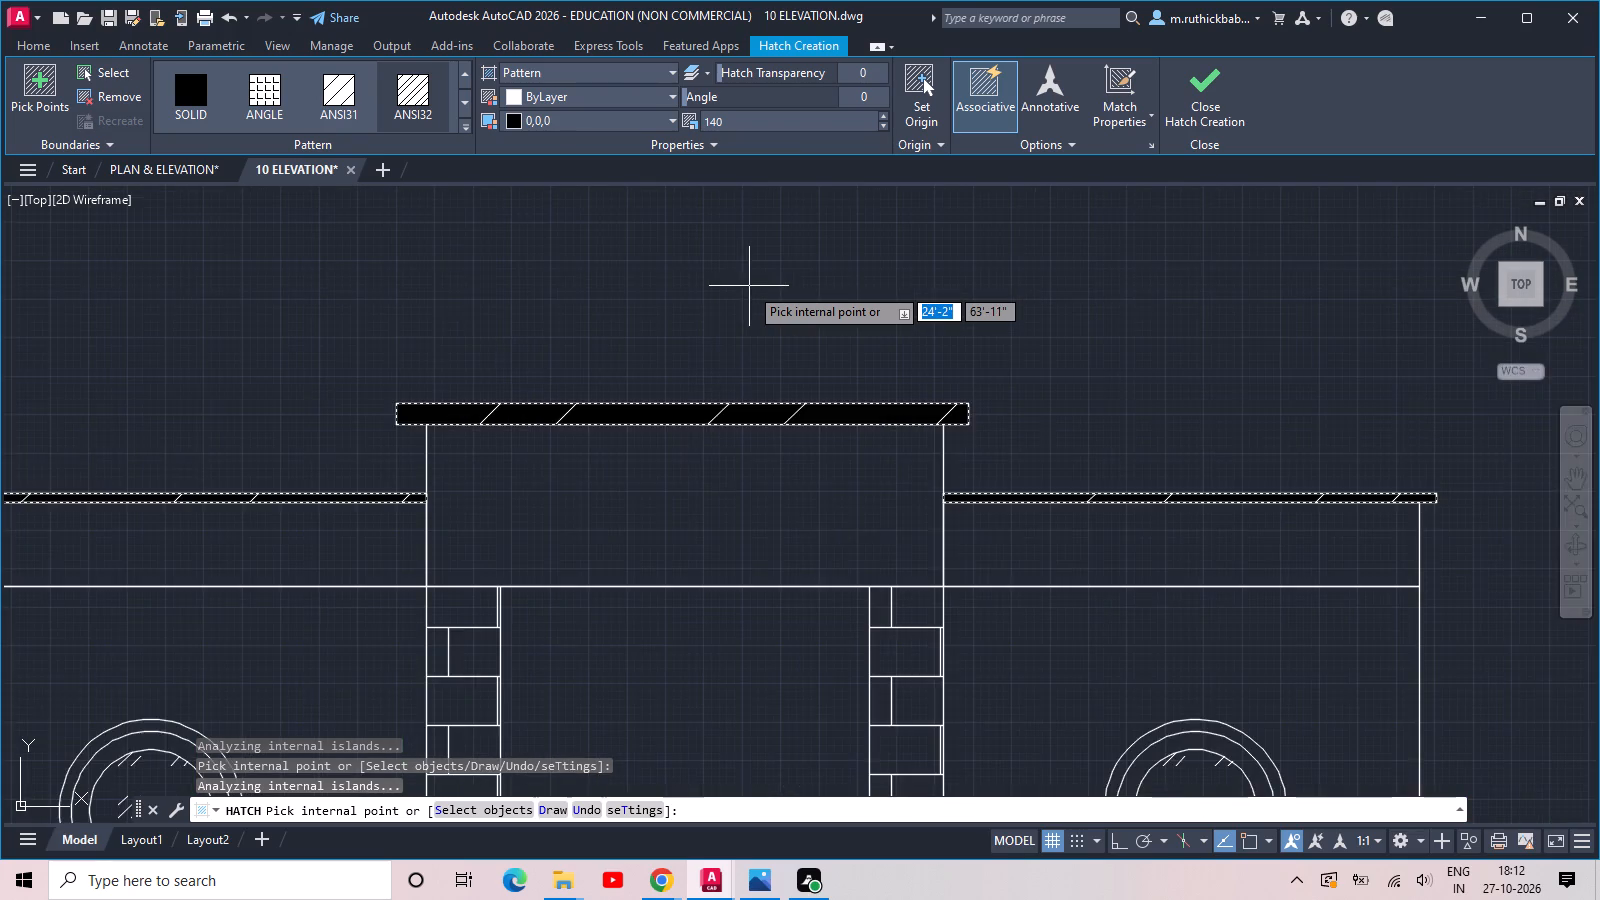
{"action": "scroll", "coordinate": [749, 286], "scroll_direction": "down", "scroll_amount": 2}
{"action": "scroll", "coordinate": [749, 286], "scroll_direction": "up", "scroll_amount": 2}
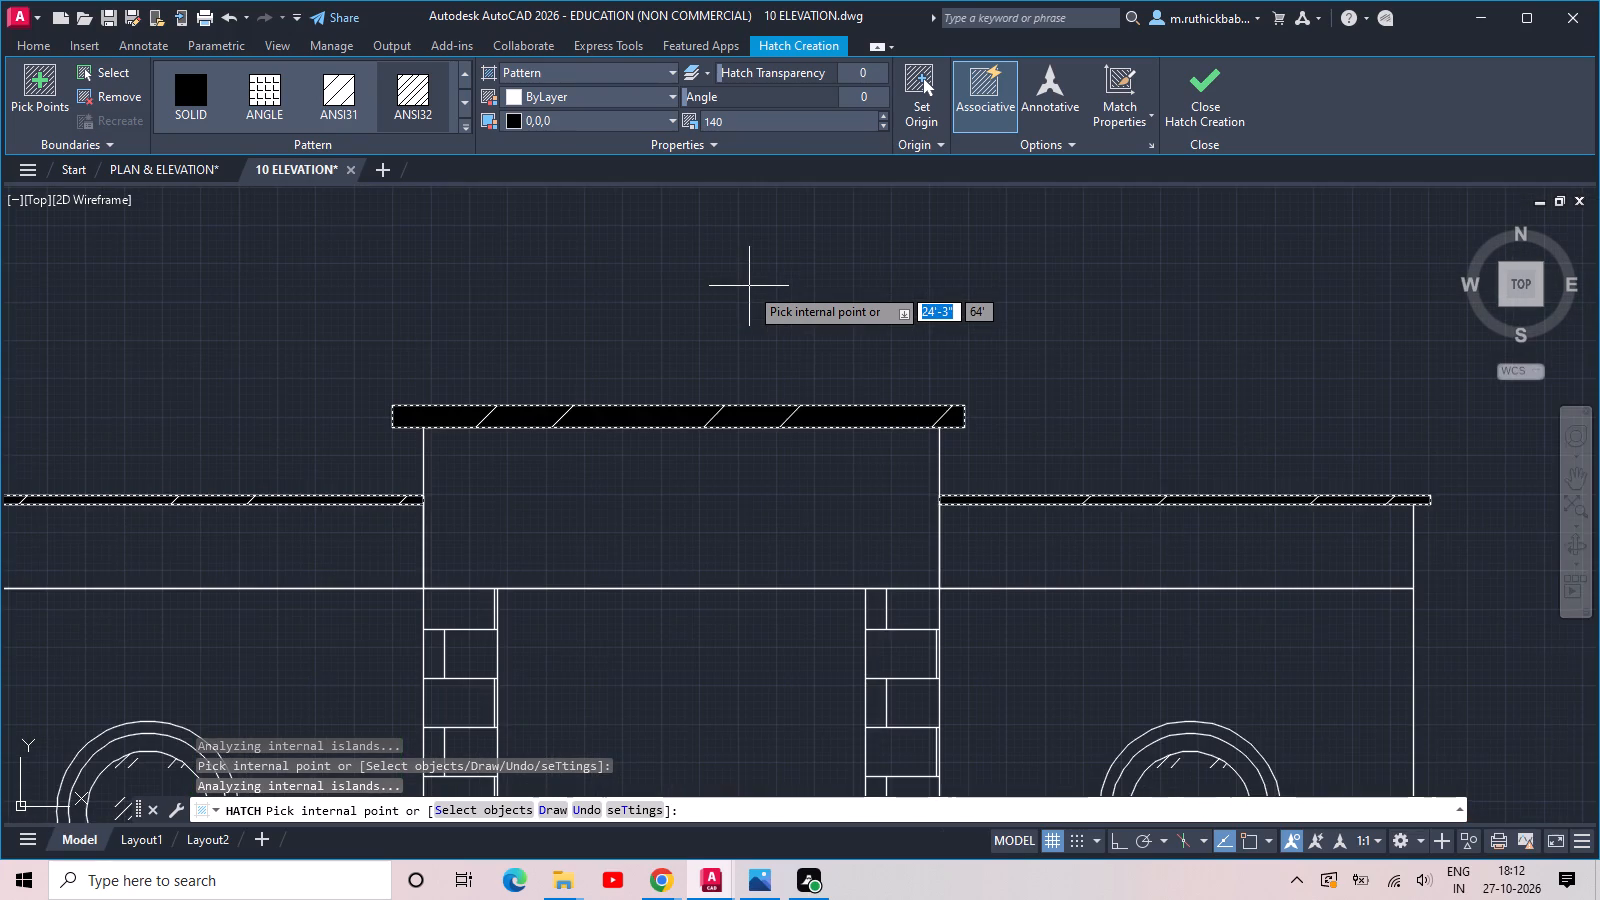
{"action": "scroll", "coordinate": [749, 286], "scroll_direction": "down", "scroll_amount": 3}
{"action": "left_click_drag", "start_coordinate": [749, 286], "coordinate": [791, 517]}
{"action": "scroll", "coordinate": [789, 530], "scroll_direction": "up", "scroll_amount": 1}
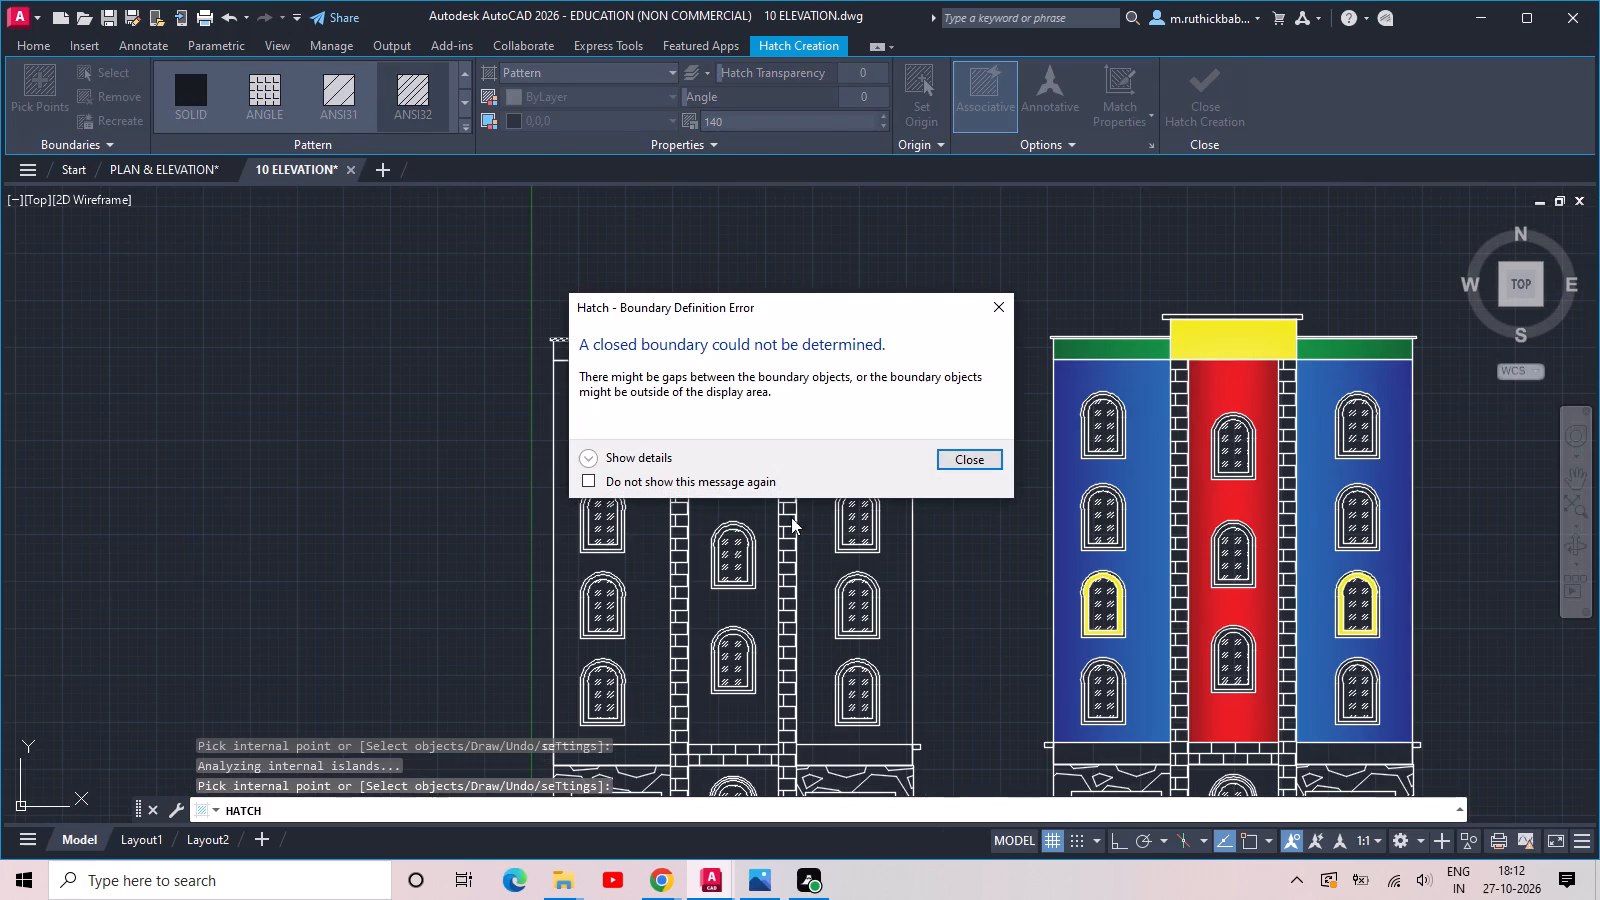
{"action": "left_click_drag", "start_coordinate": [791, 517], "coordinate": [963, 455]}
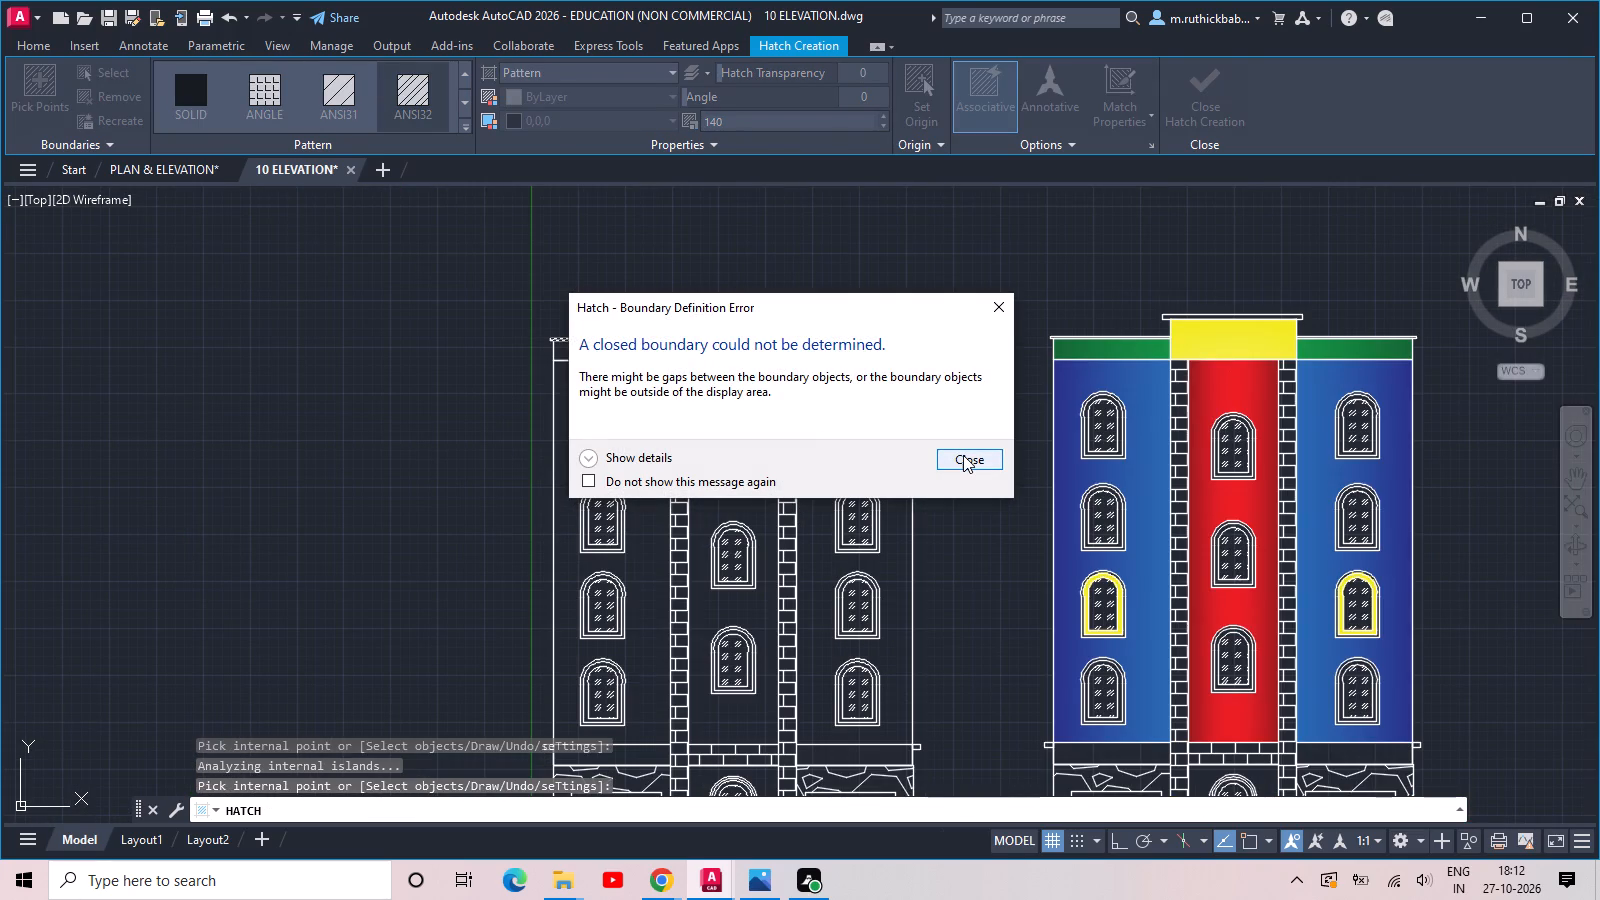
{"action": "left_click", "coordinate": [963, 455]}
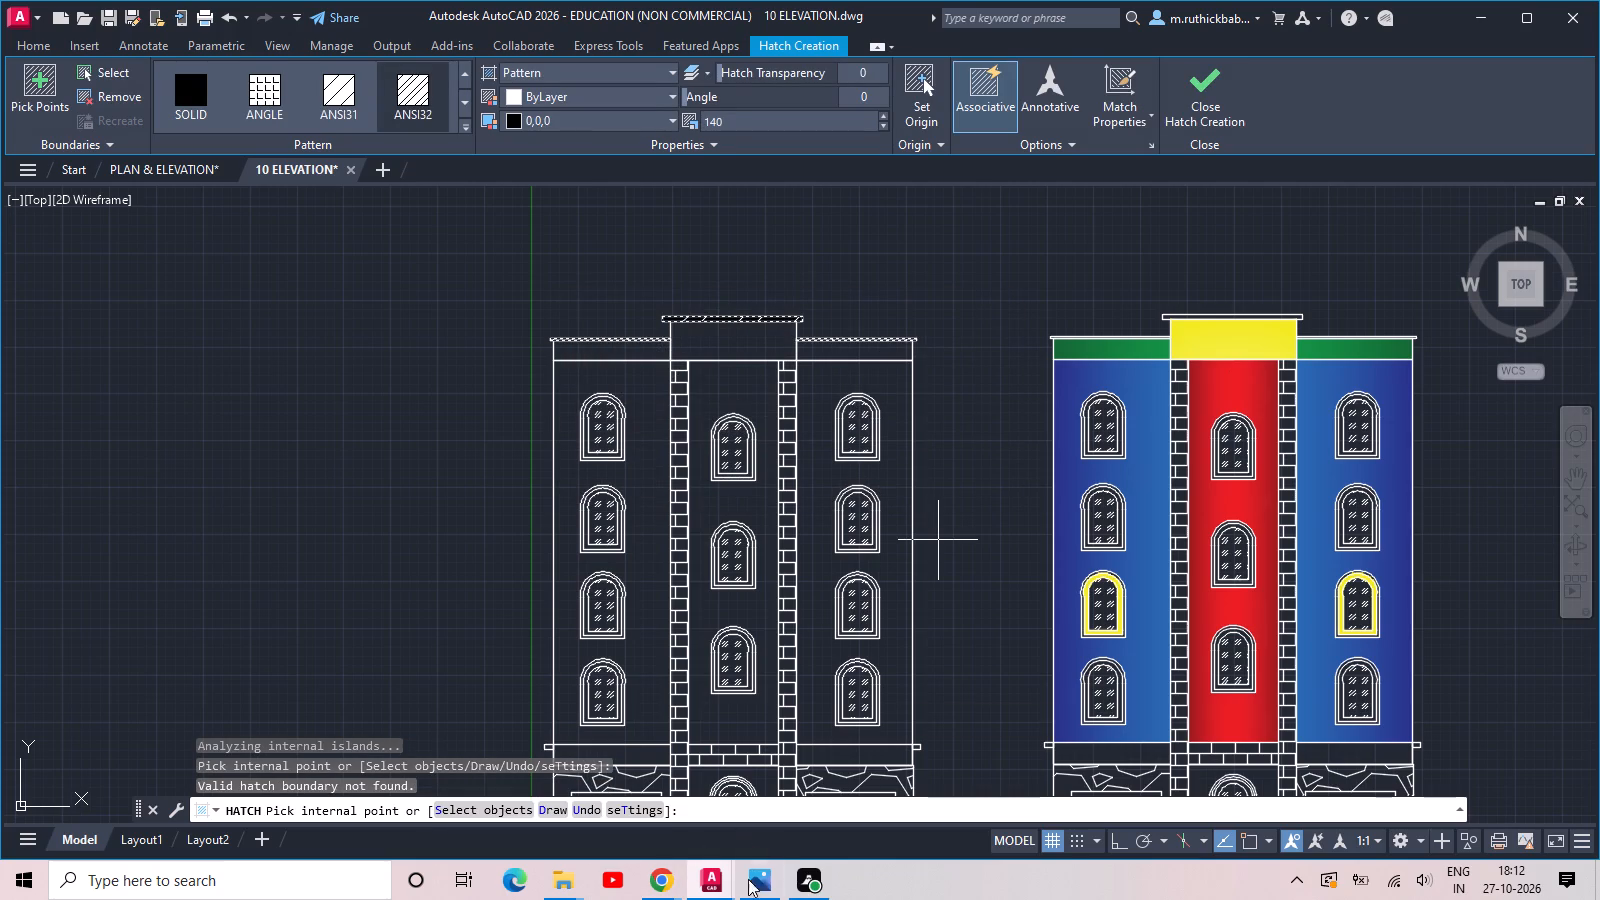
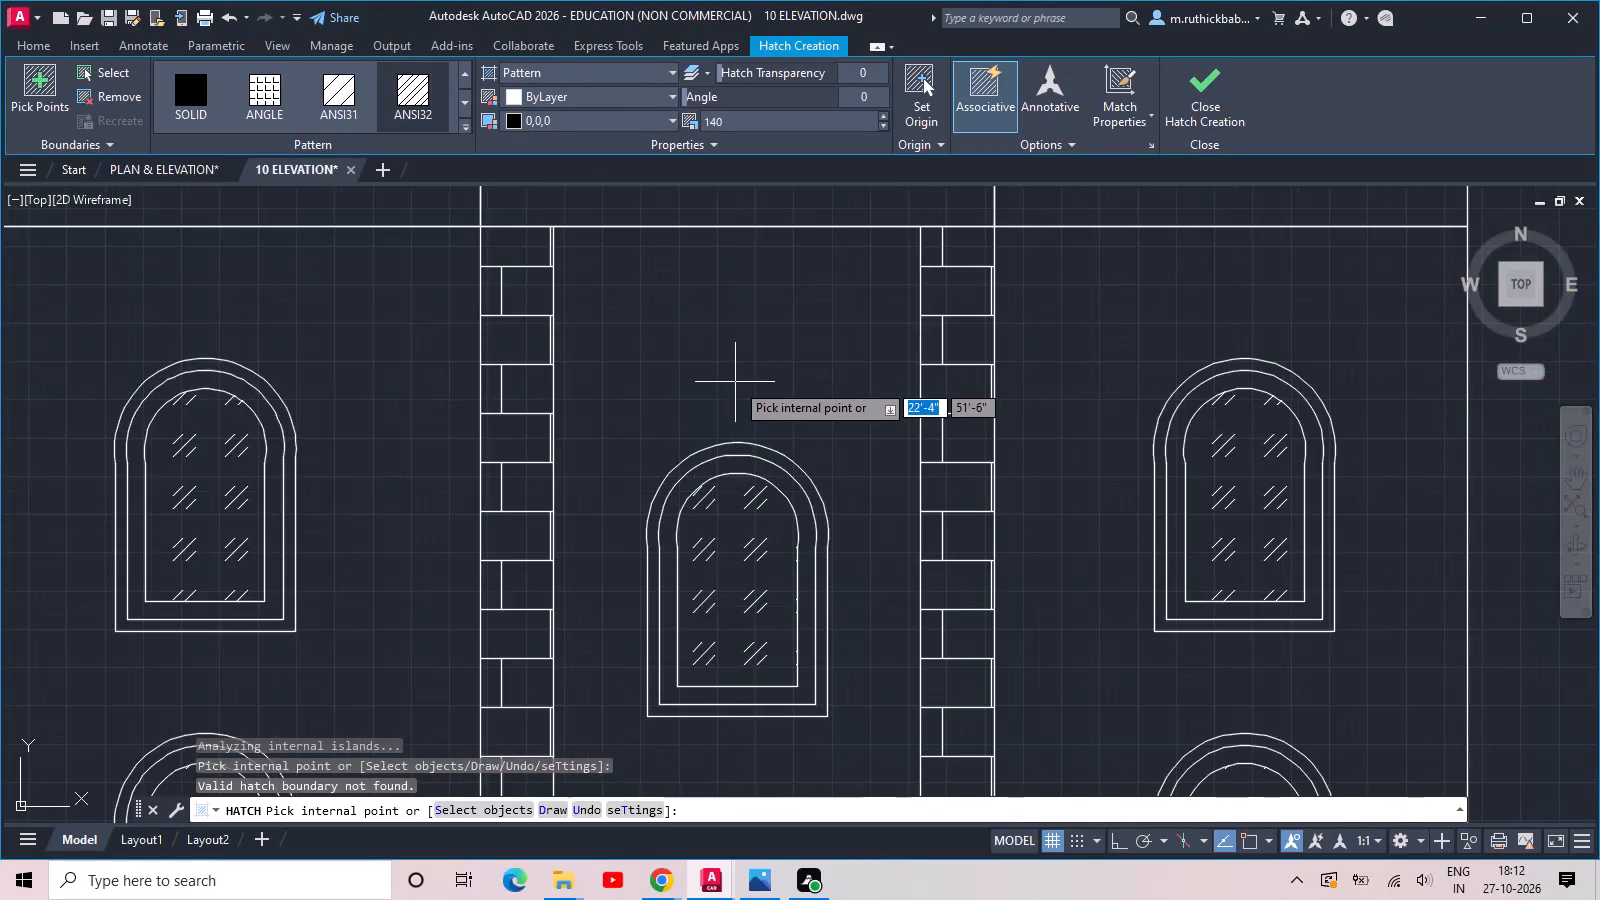
Examine the black-backed ANSI32 hatch preview on the original elevation's central wall and around its top window at different scales of view.
{"action": "scroll", "coordinate": [738, 379], "scroll_direction": "up", "scroll_amount": 1}
{"action": "scroll", "coordinate": [738, 379], "scroll_direction": "down", "scroll_amount": 2}
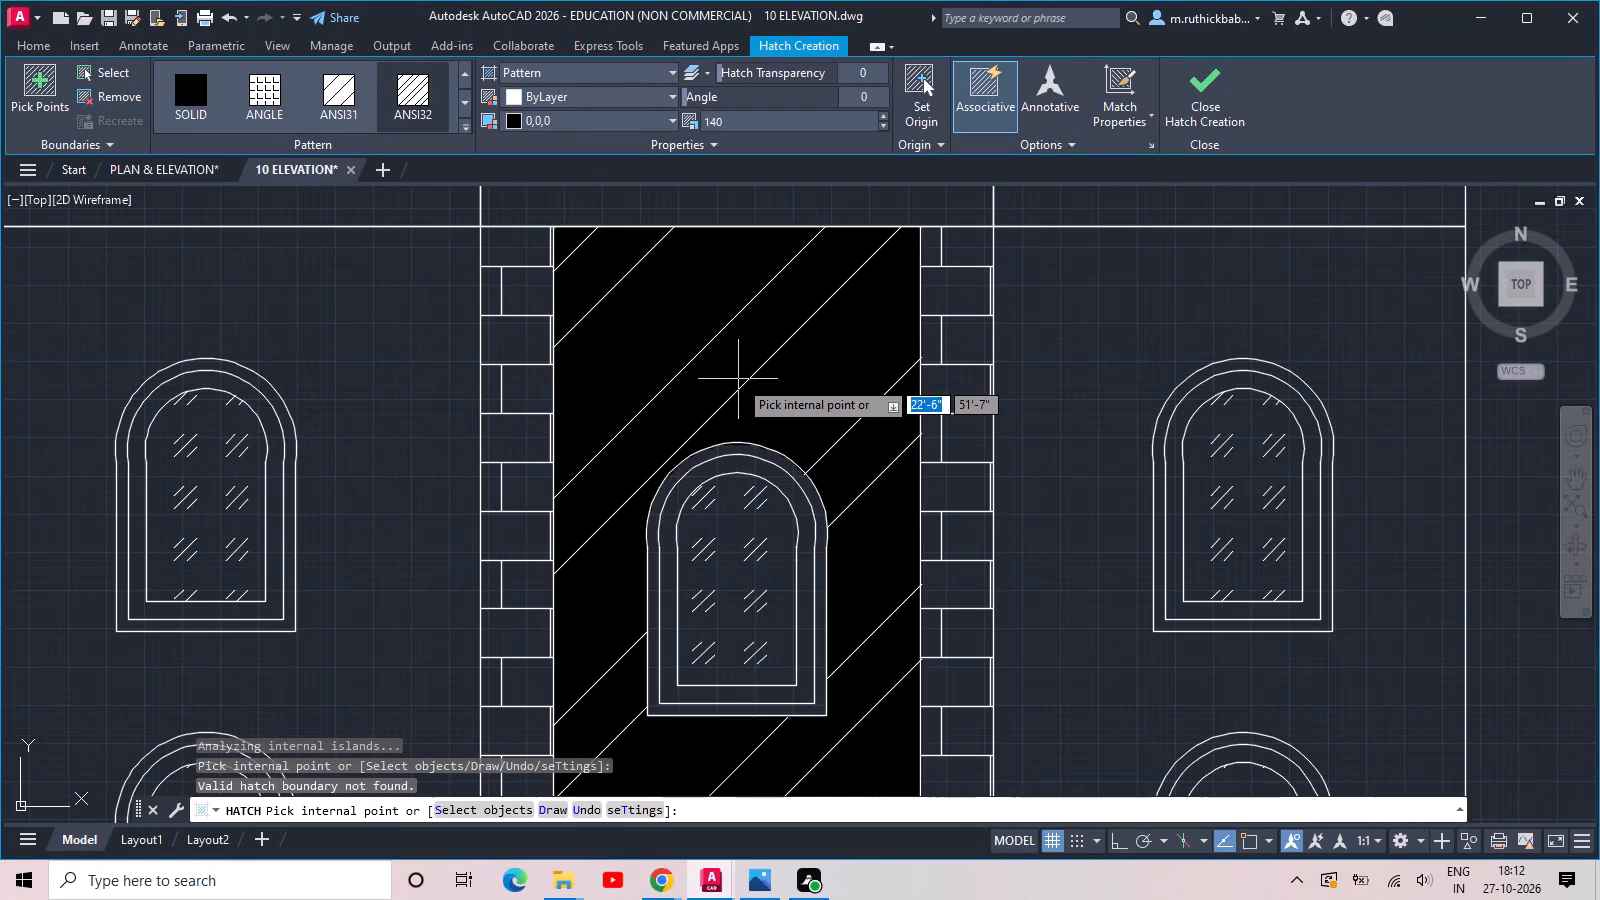
{"action": "scroll", "coordinate": [738, 379], "scroll_direction": "down", "scroll_amount": 1}
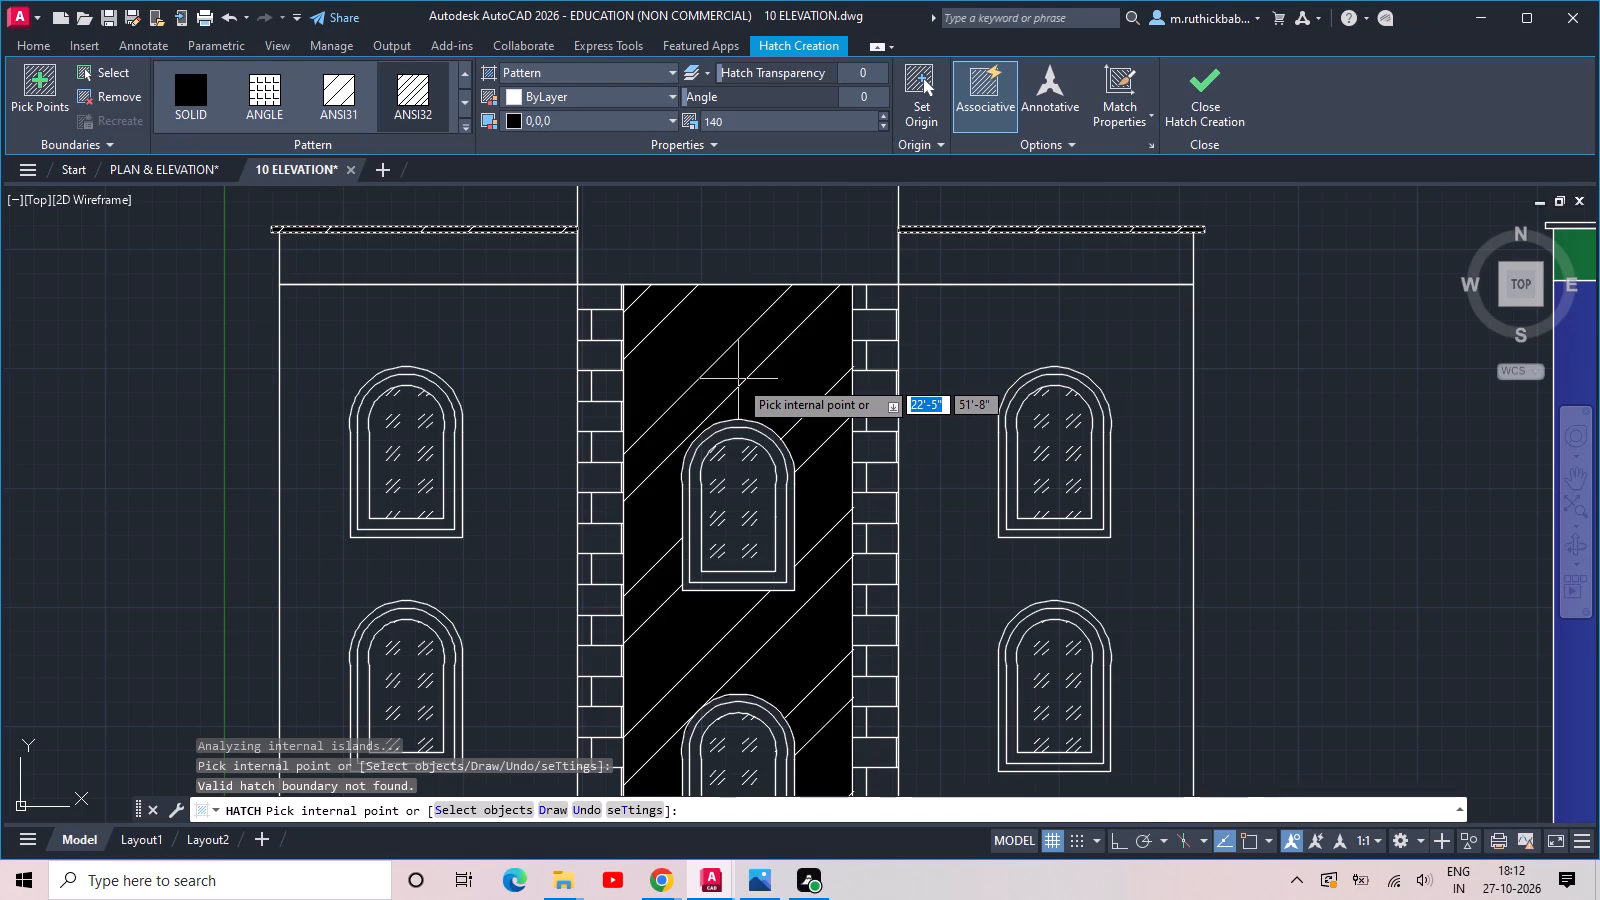
{"action": "scroll", "coordinate": [738, 379], "scroll_direction": "down", "scroll_amount": 1}
{"action": "scroll", "coordinate": [738, 379], "scroll_direction": "up", "scroll_amount": 1}
{"action": "scroll", "coordinate": [738, 379], "scroll_direction": "down", "scroll_amount": 1}
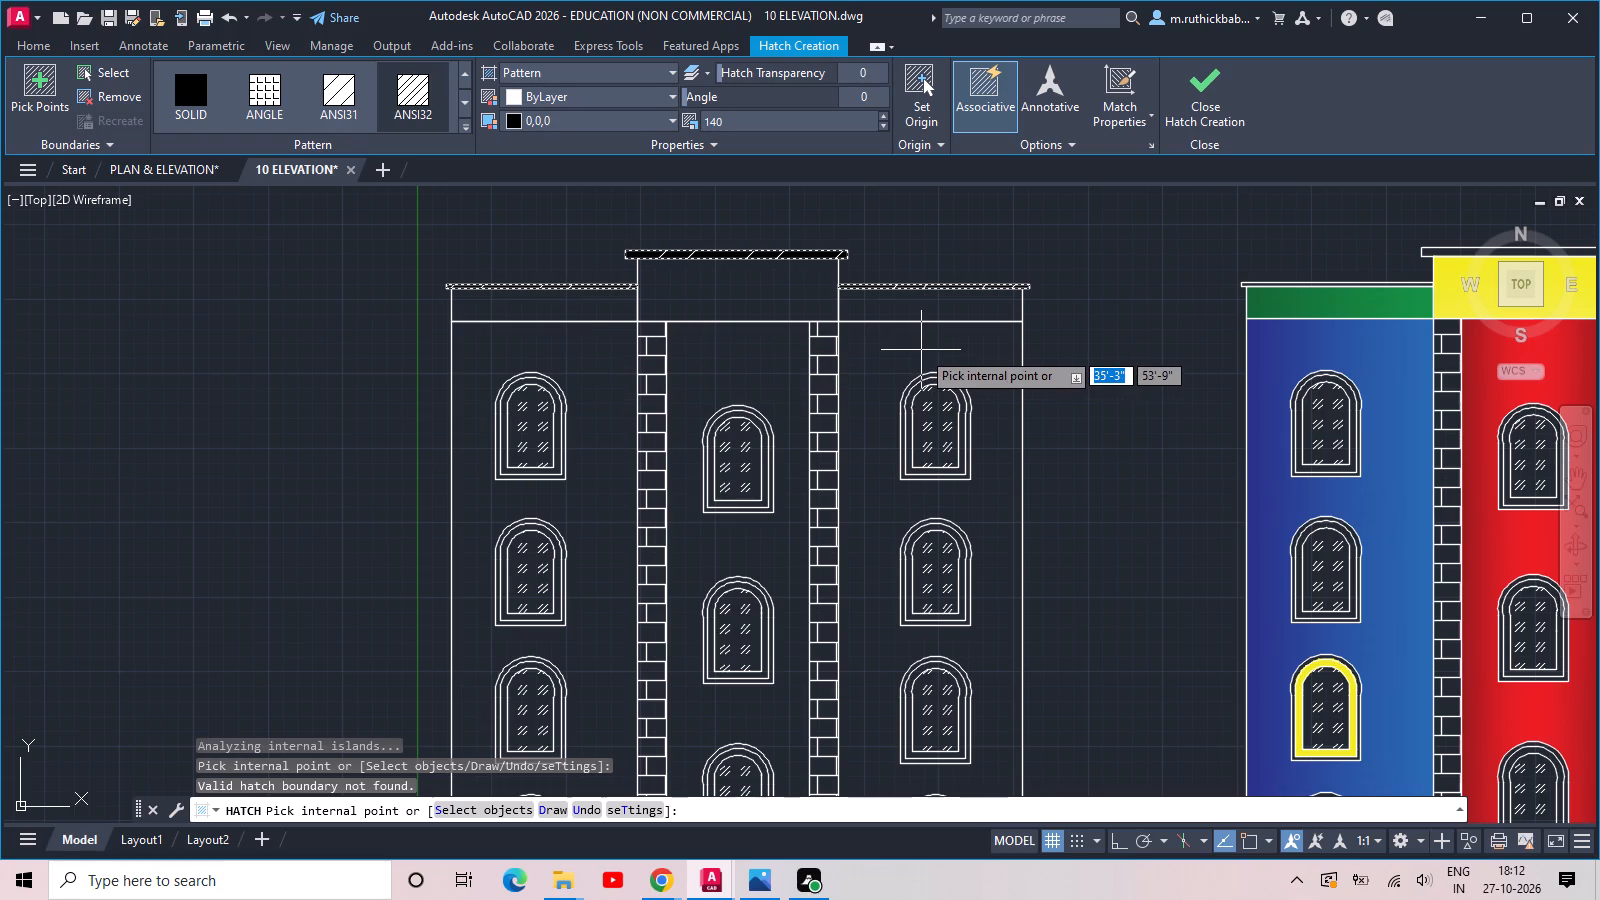
{"action": "scroll", "coordinate": [921, 350], "scroll_direction": "down", "scroll_amount": 1}
{"action": "scroll", "coordinate": [860, 379], "scroll_direction": "up", "scroll_amount": 1}
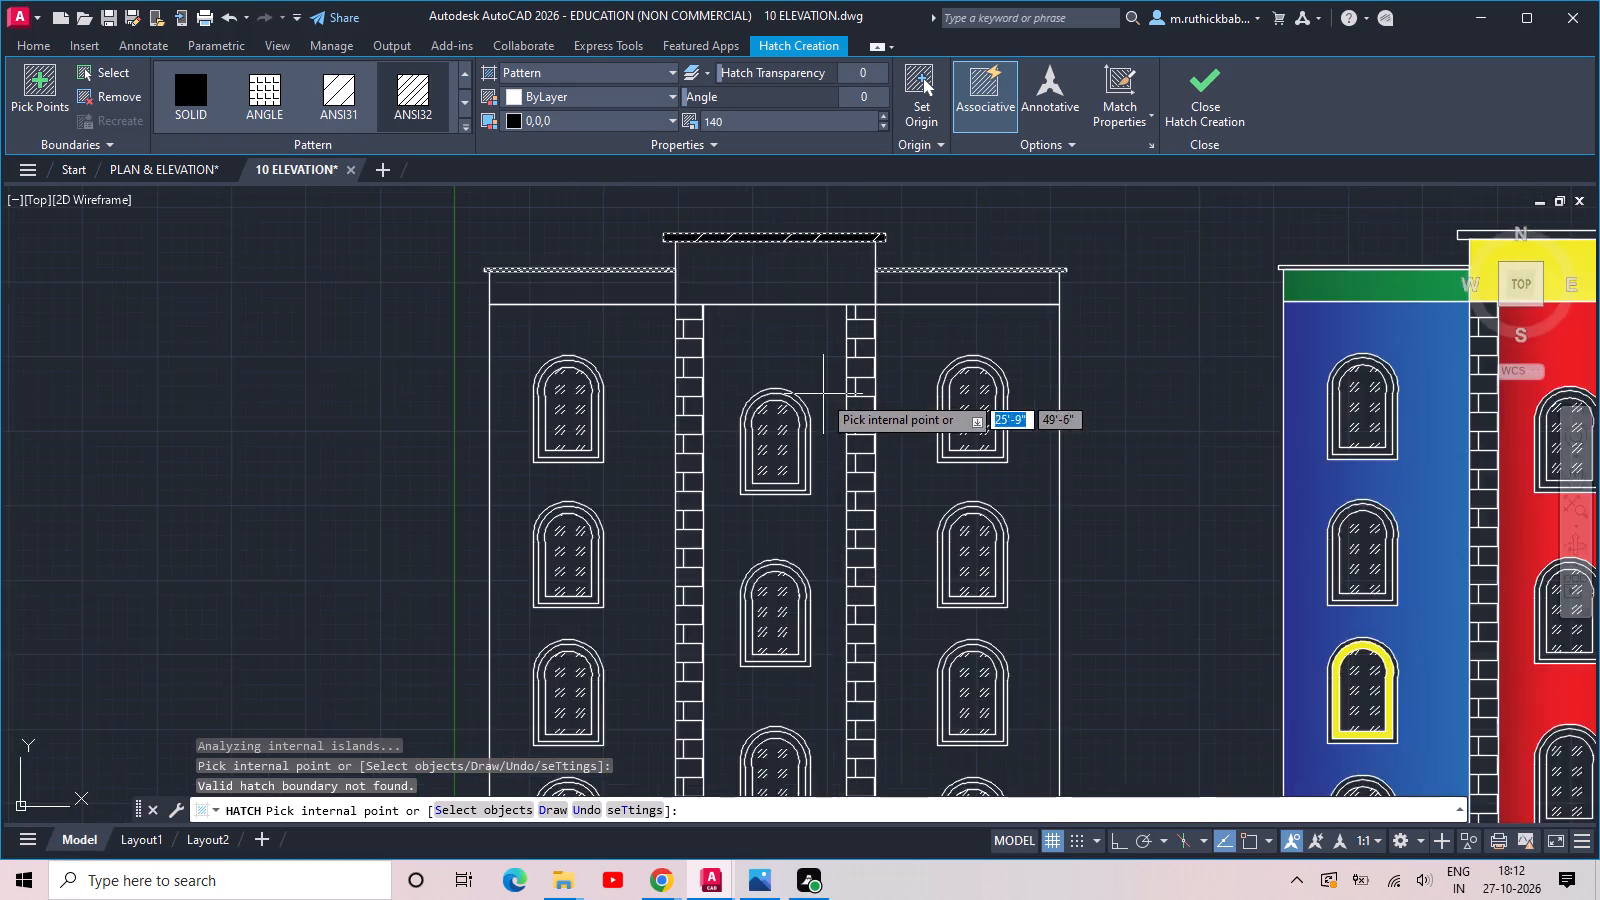
{"action": "scroll", "coordinate": [812, 395], "scroll_direction": "up", "scroll_amount": 3}
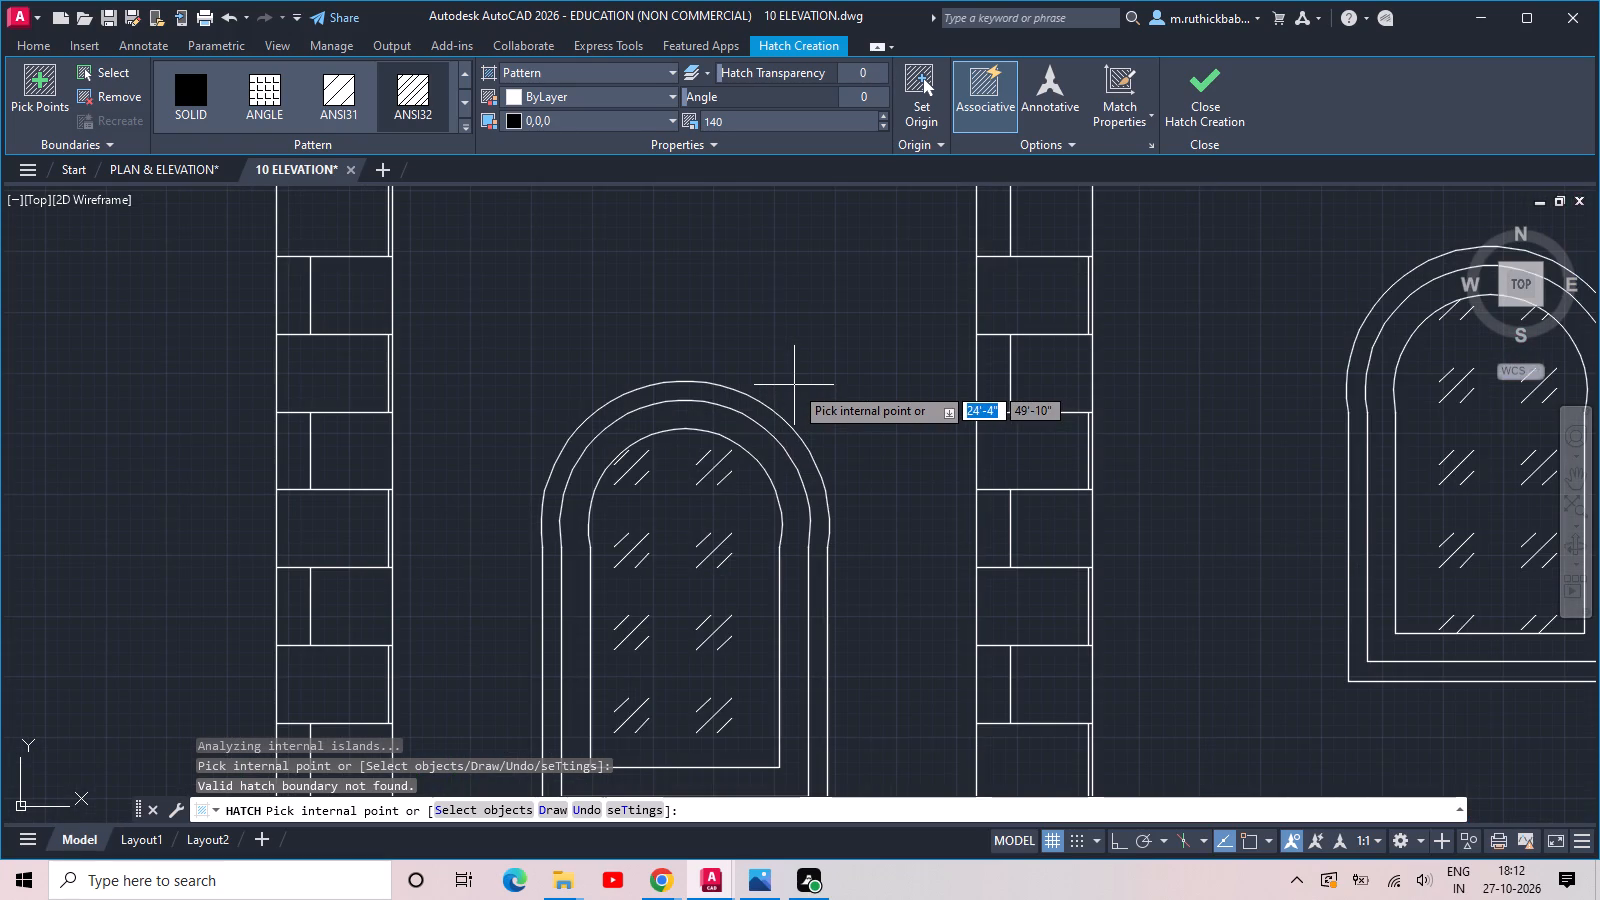
{"action": "scroll", "coordinate": [794, 385], "scroll_direction": "up", "scroll_amount": 1}
{"action": "scroll", "coordinate": [794, 385], "scroll_direction": "down", "scroll_amount": 2}
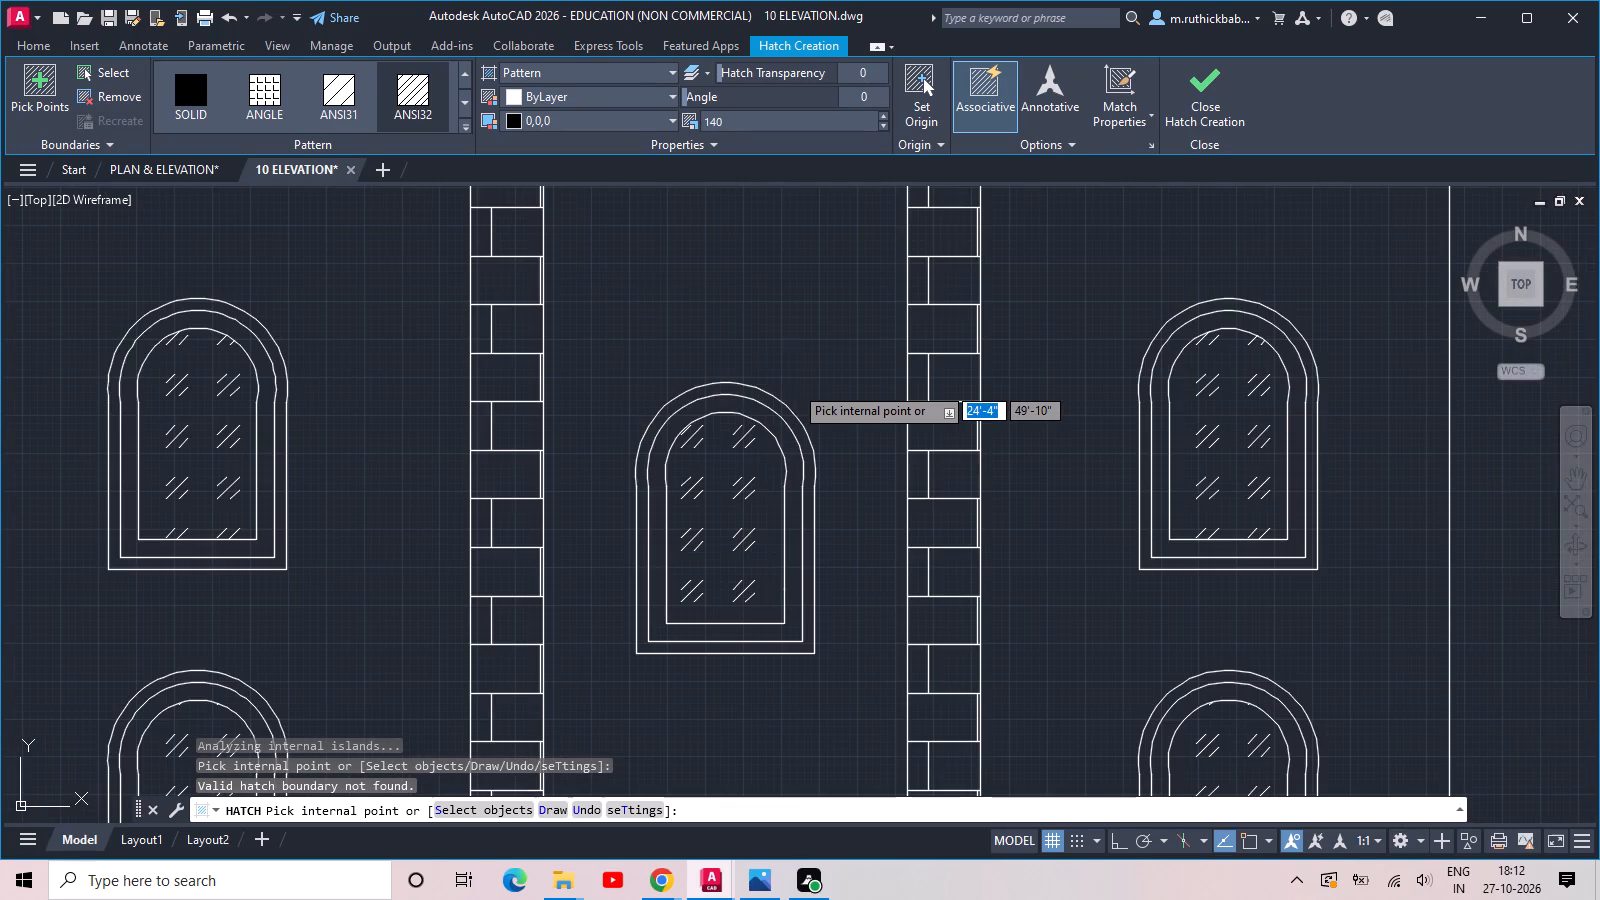
{"action": "scroll", "coordinate": [794, 385], "scroll_direction": "down", "scroll_amount": 1}
{"action": "scroll", "coordinate": [794, 385], "scroll_direction": "up", "scroll_amount": 1}
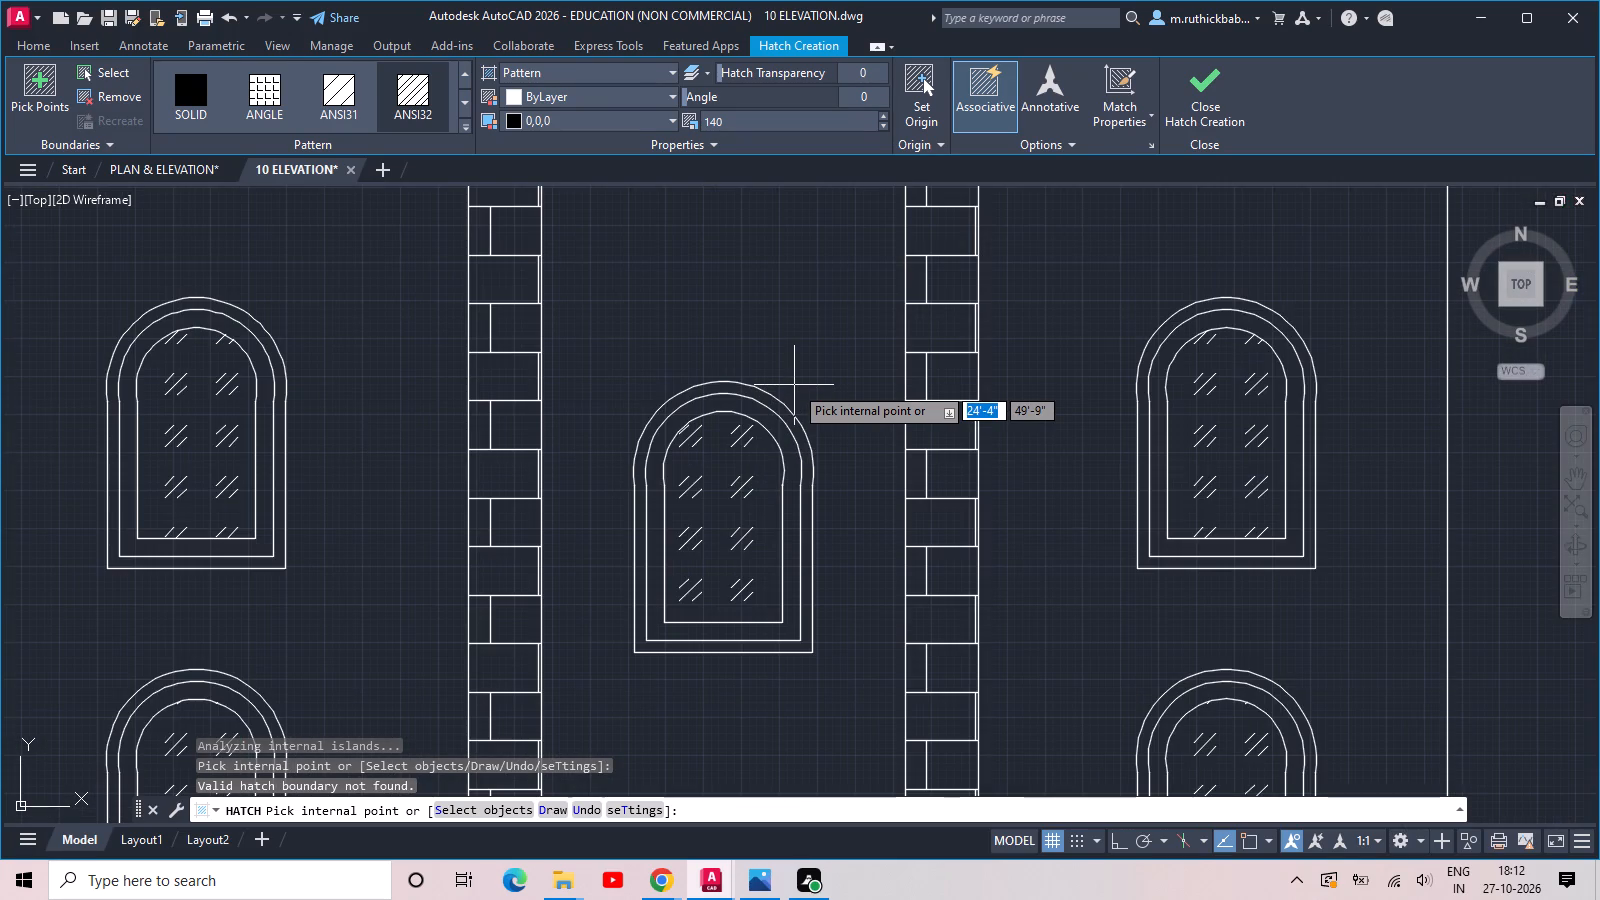
{"action": "scroll", "coordinate": [794, 385], "scroll_direction": "up", "scroll_amount": 1}
{"action": "scroll", "coordinate": [794, 385], "scroll_direction": "down", "scroll_amount": 1}
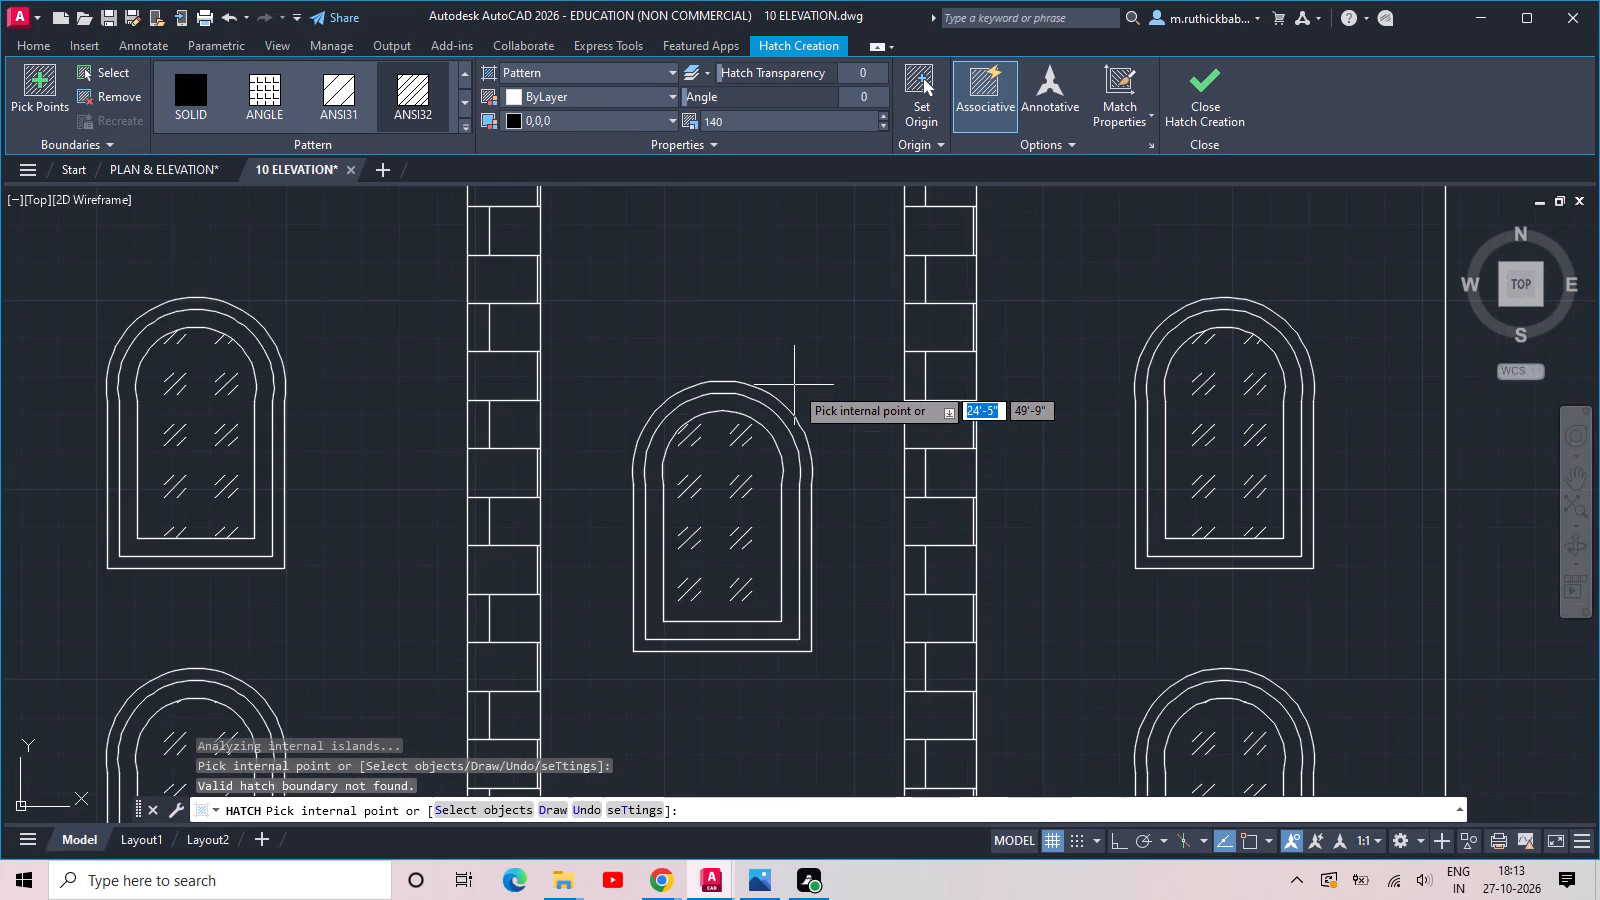
Examine the black-backed ANSI32 hatch preview on the original elevation's central parapet at different scales of view.
{"action": "middle_click_drag", "start_coordinate": [794, 385], "coordinate": [780, 481]}
{"action": "scroll", "coordinate": [780, 481], "scroll_direction": "down", "scroll_amount": 2}
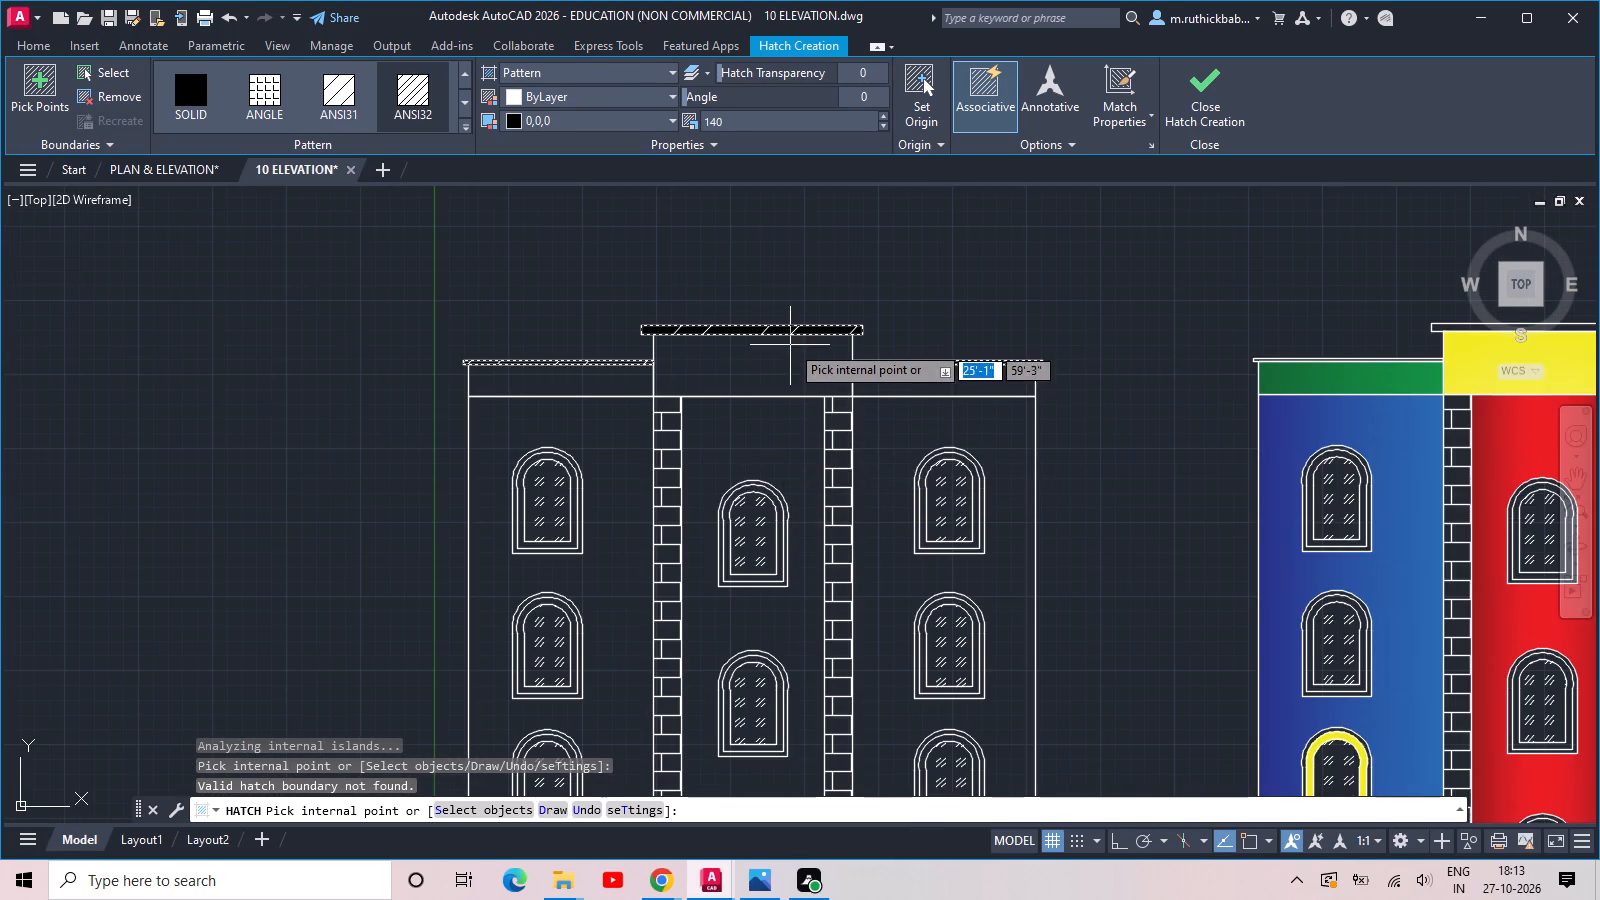
{"action": "scroll", "coordinate": [790, 342], "scroll_direction": "up", "scroll_amount": 1}
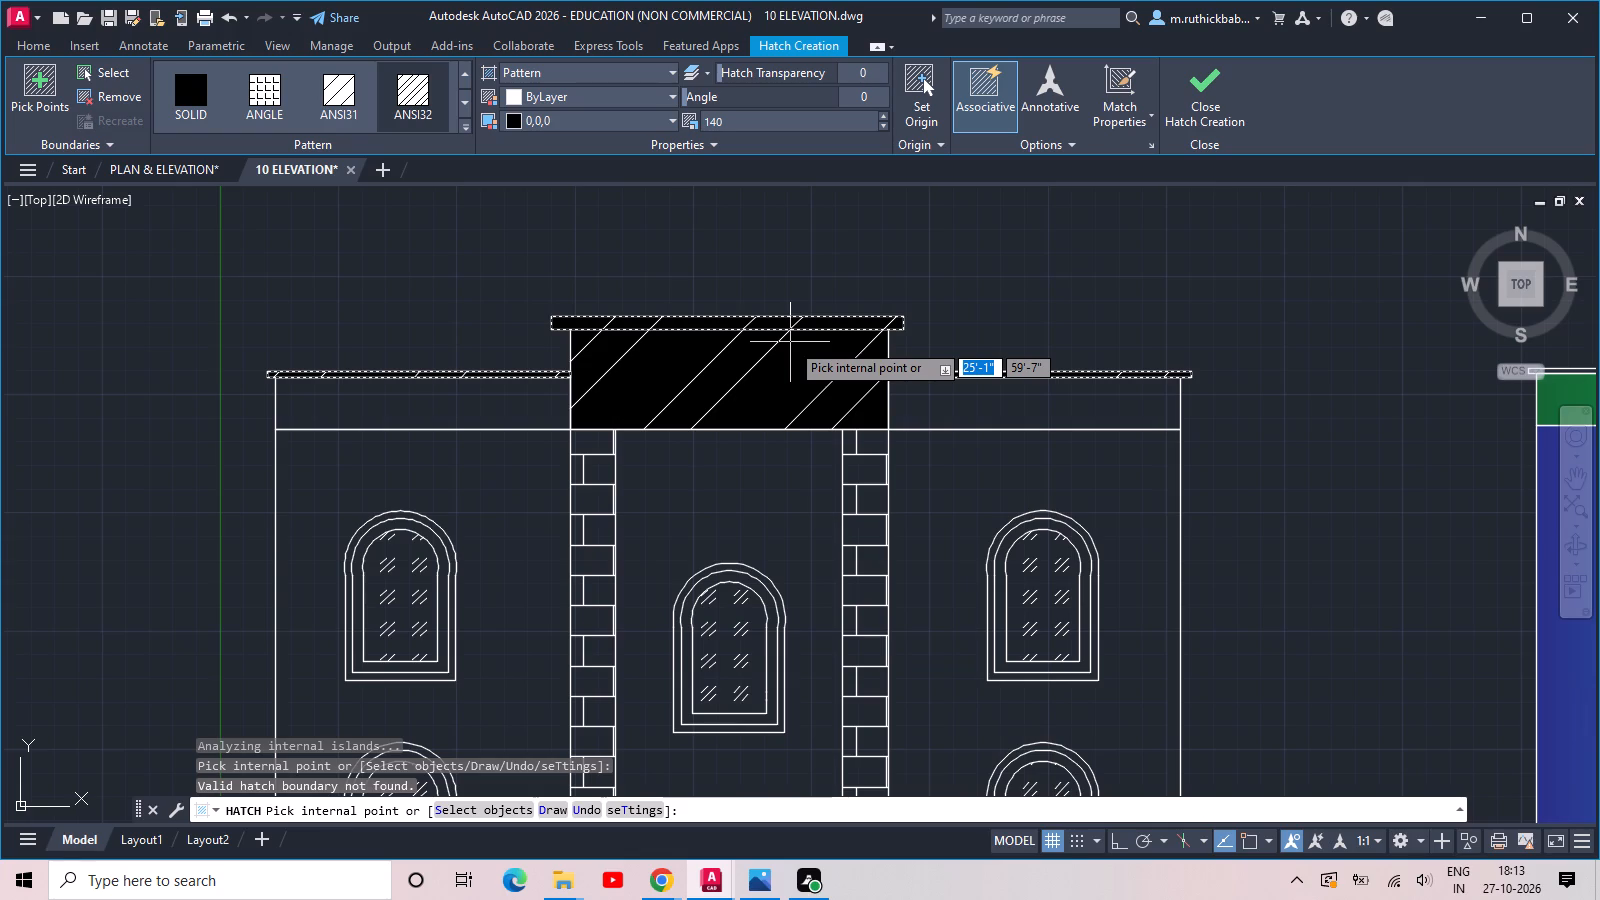
{"action": "scroll", "coordinate": [790, 342], "scroll_direction": "down", "scroll_amount": 1}
{"action": "scroll", "coordinate": [790, 342], "scroll_direction": "up", "scroll_amount": 1}
{"action": "scroll", "coordinate": [790, 342], "scroll_direction": "down", "scroll_amount": 1}
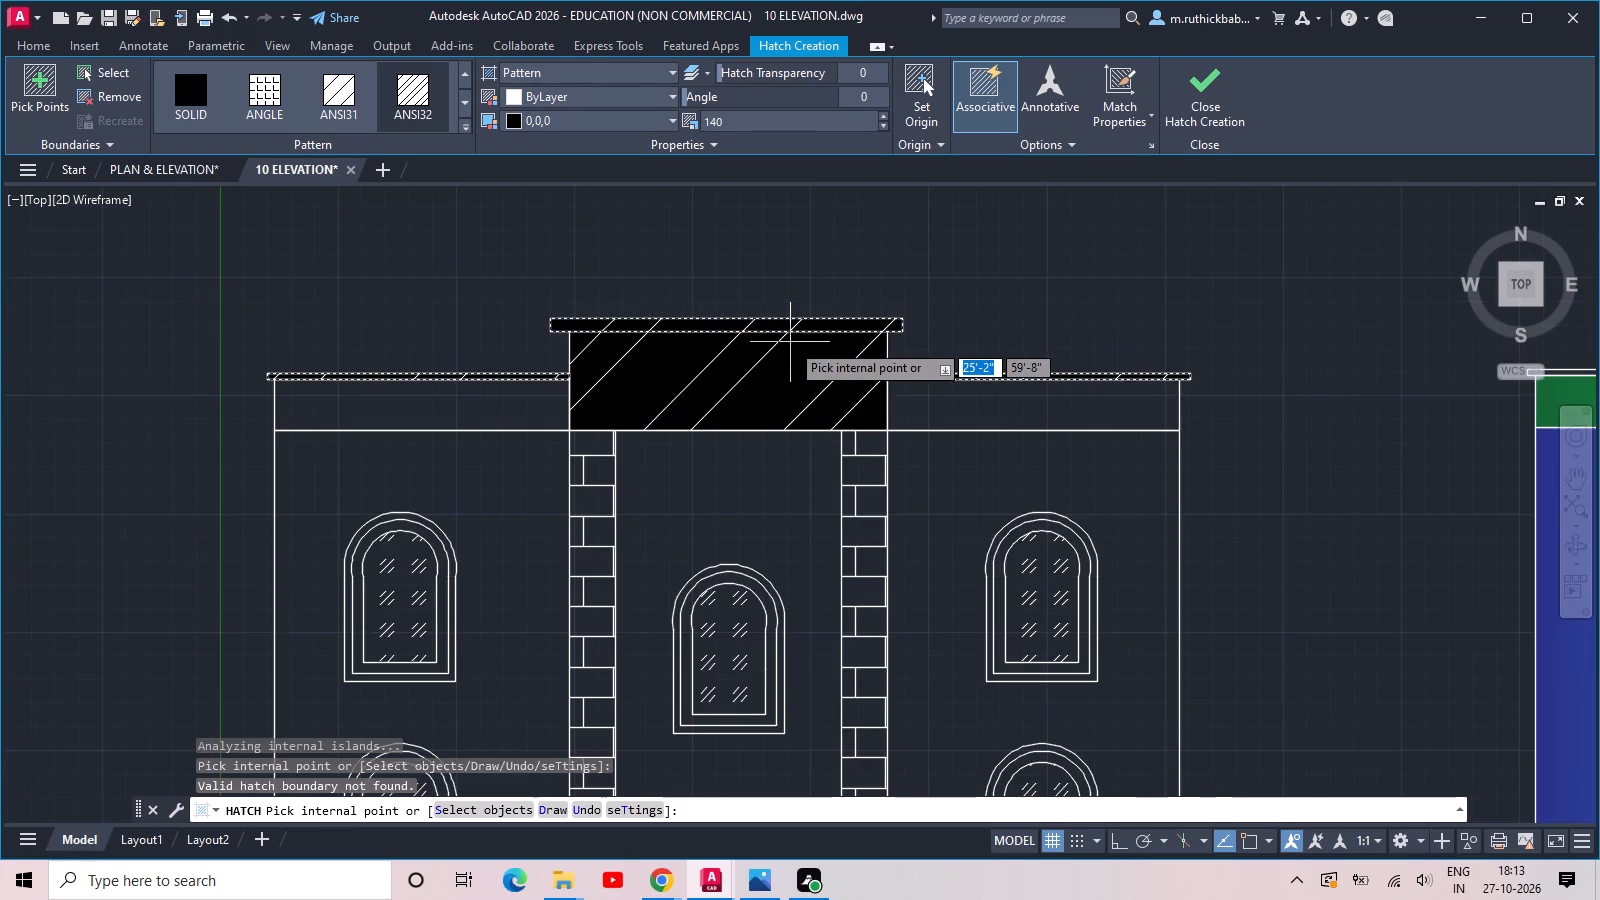
{"action": "scroll", "coordinate": [790, 342], "scroll_direction": "up", "scroll_amount": 1}
{"action": "scroll", "coordinate": [790, 342], "scroll_direction": "down", "scroll_amount": 1}
{"action": "scroll", "coordinate": [790, 342], "scroll_direction": "up", "scroll_amount": 1}
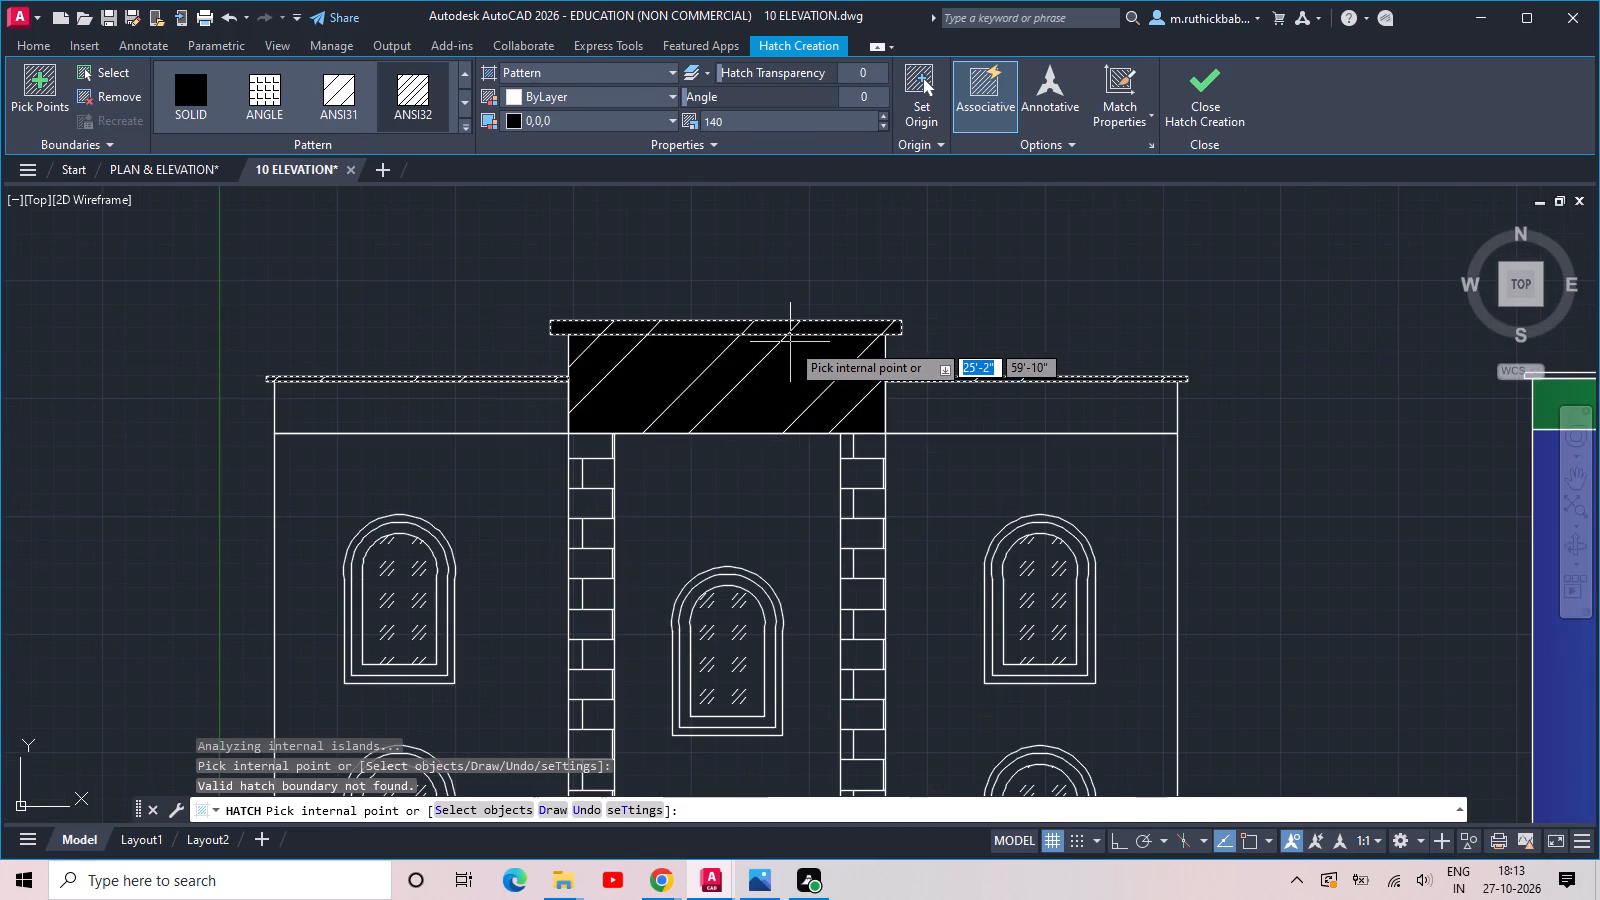
{"action": "scroll", "coordinate": [790, 342], "scroll_direction": "down", "scroll_amount": 1}
{"action": "scroll", "coordinate": [790, 342], "scroll_direction": "up", "scroll_amount": 1}
{"action": "scroll", "coordinate": [790, 342], "scroll_direction": "down", "scroll_amount": 1}
{"action": "scroll", "coordinate": [790, 342], "scroll_direction": "up", "scroll_amount": 1}
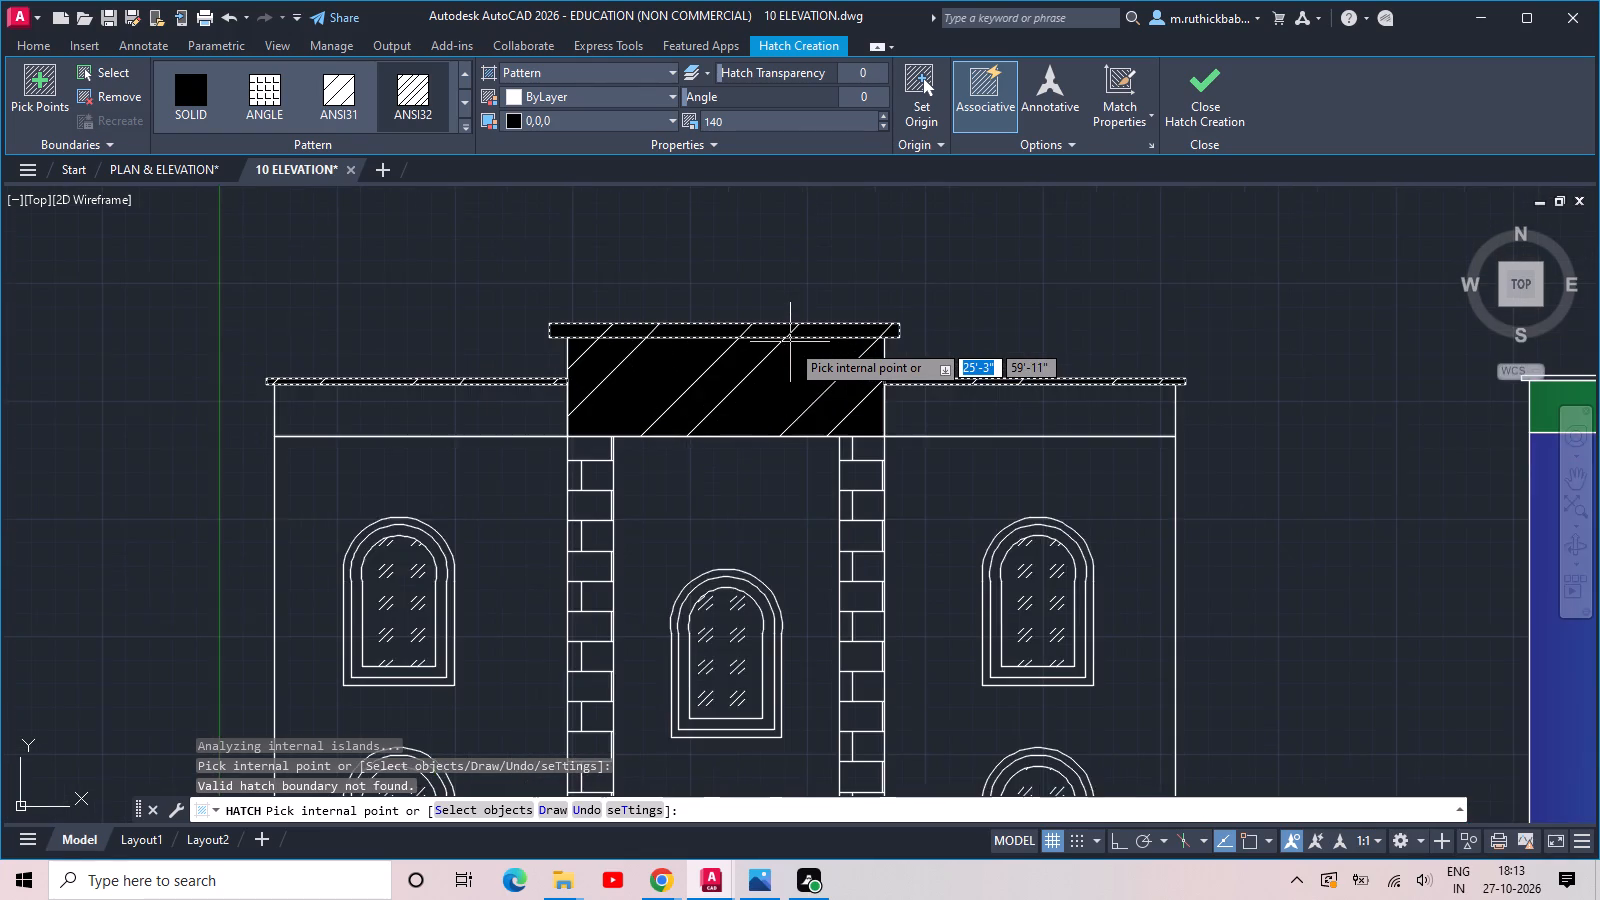
{"action": "scroll", "coordinate": [790, 342], "scroll_direction": "down", "scroll_amount": 1}
{"action": "scroll", "coordinate": [790, 342], "scroll_direction": "up", "scroll_amount": 1}
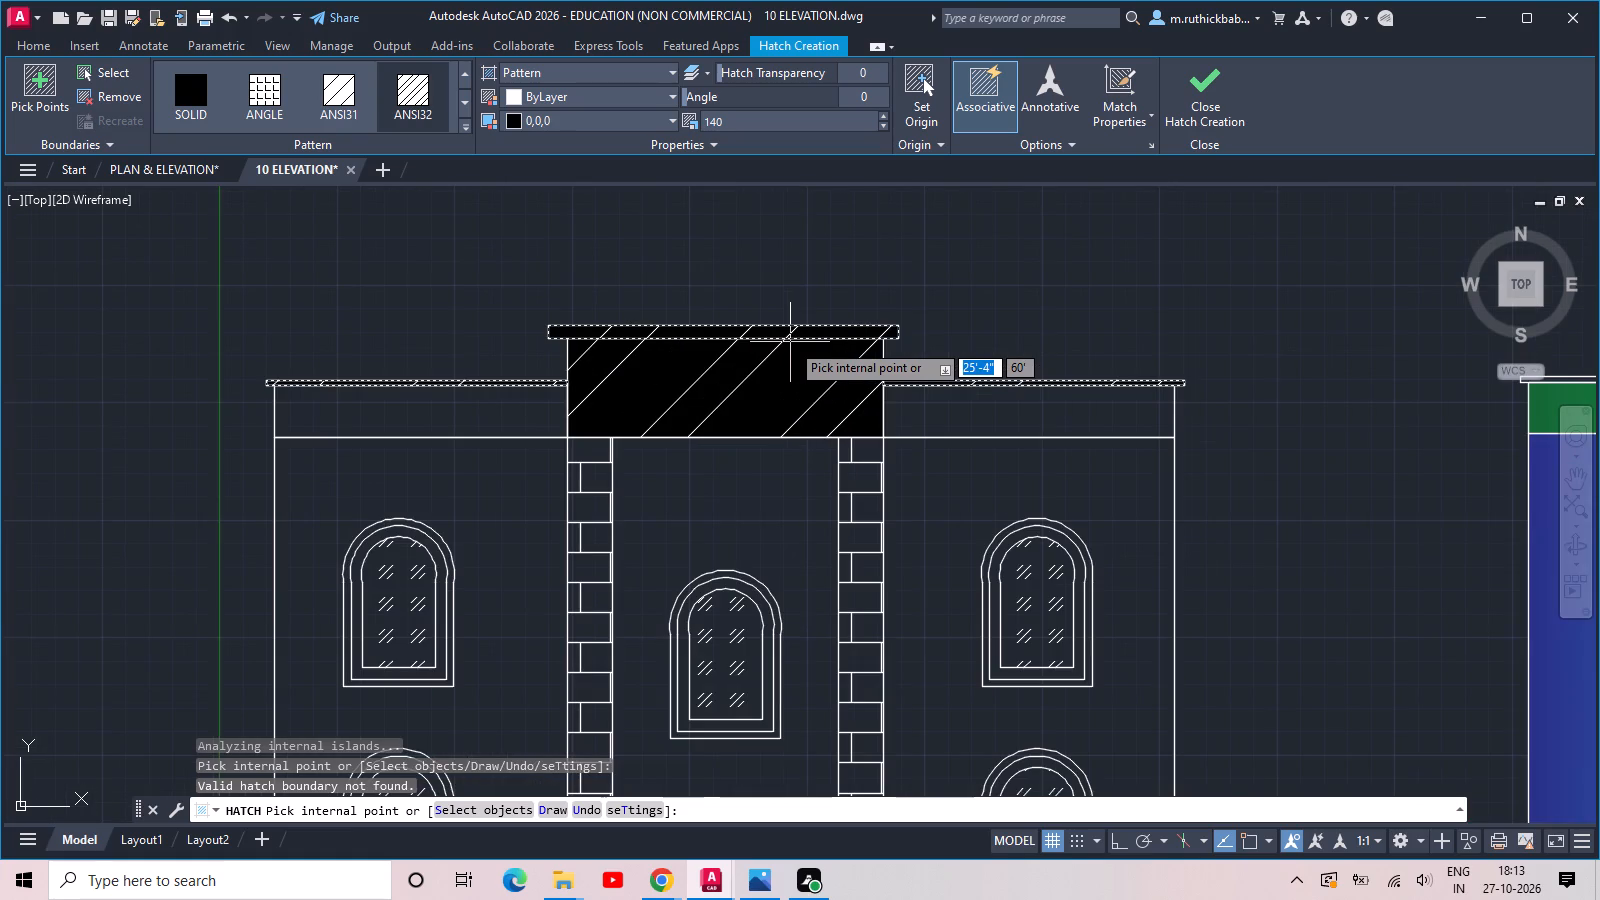
Apply the black-backed ANSI32 hatch to the outer frame band of the original elevation's top central window.
{"action": "scroll", "coordinate": [790, 342], "scroll_direction": "down", "scroll_amount": 2}
{"action": "scroll", "coordinate": [770, 473], "scroll_direction": "up", "scroll_amount": 2}
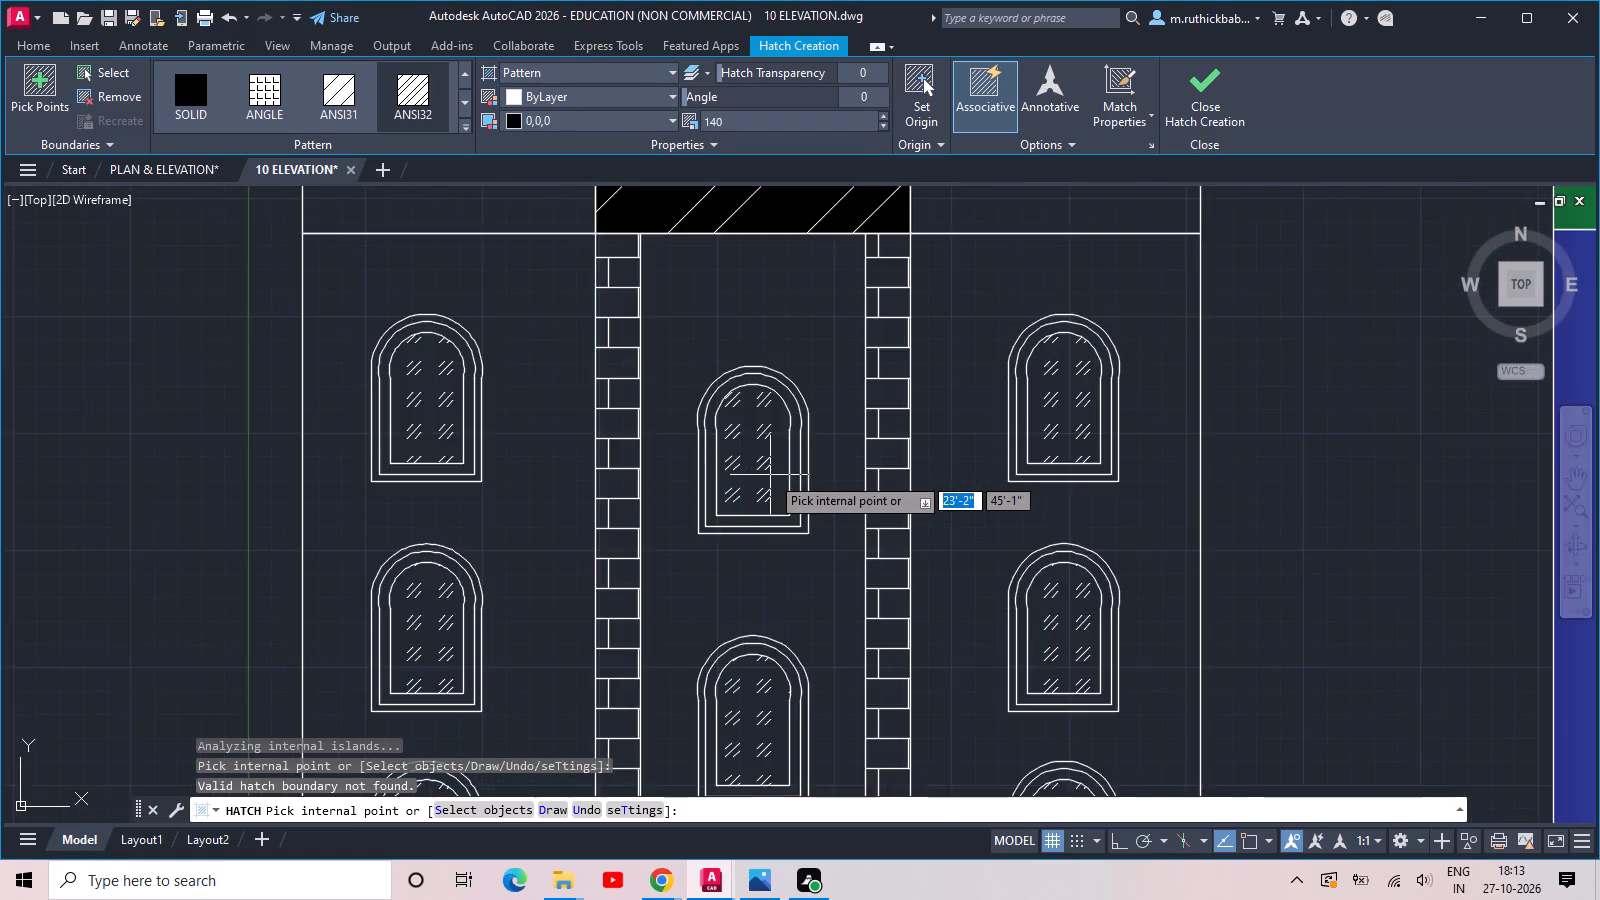
{"action": "scroll", "coordinate": [770, 475], "scroll_direction": "up", "scroll_amount": 3}
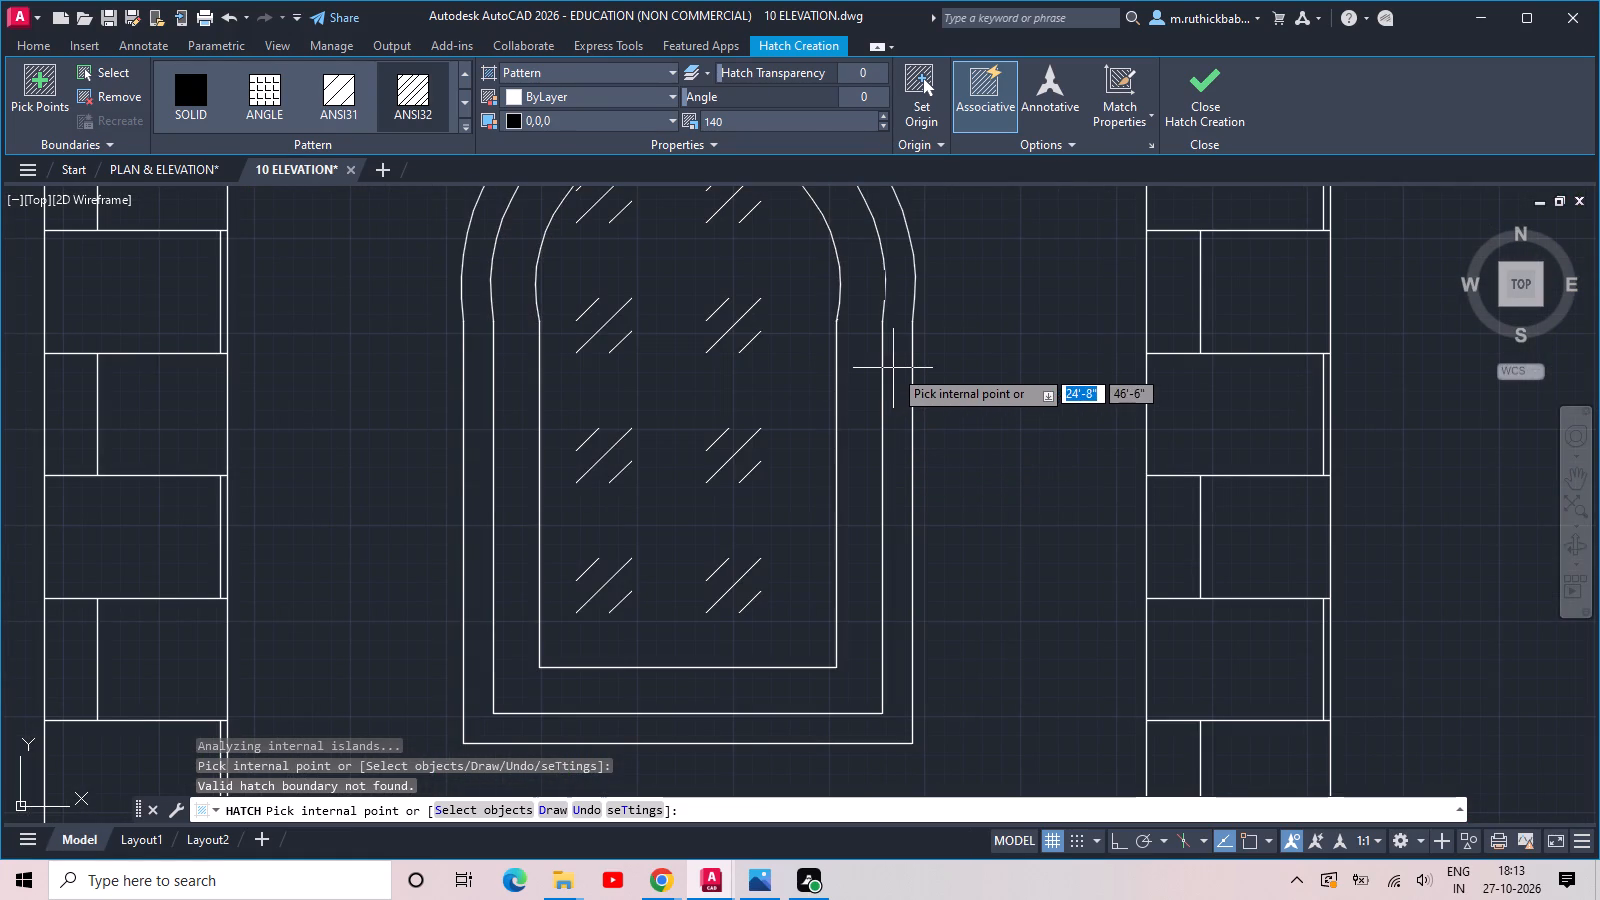
{"action": "left_click", "coordinate": [893, 368]}
Examine the hatched outer frame of the top central window, both close up and against the whole elevation.
{"action": "scroll", "coordinate": [893, 368], "scroll_direction": "down", "scroll_amount": 3}
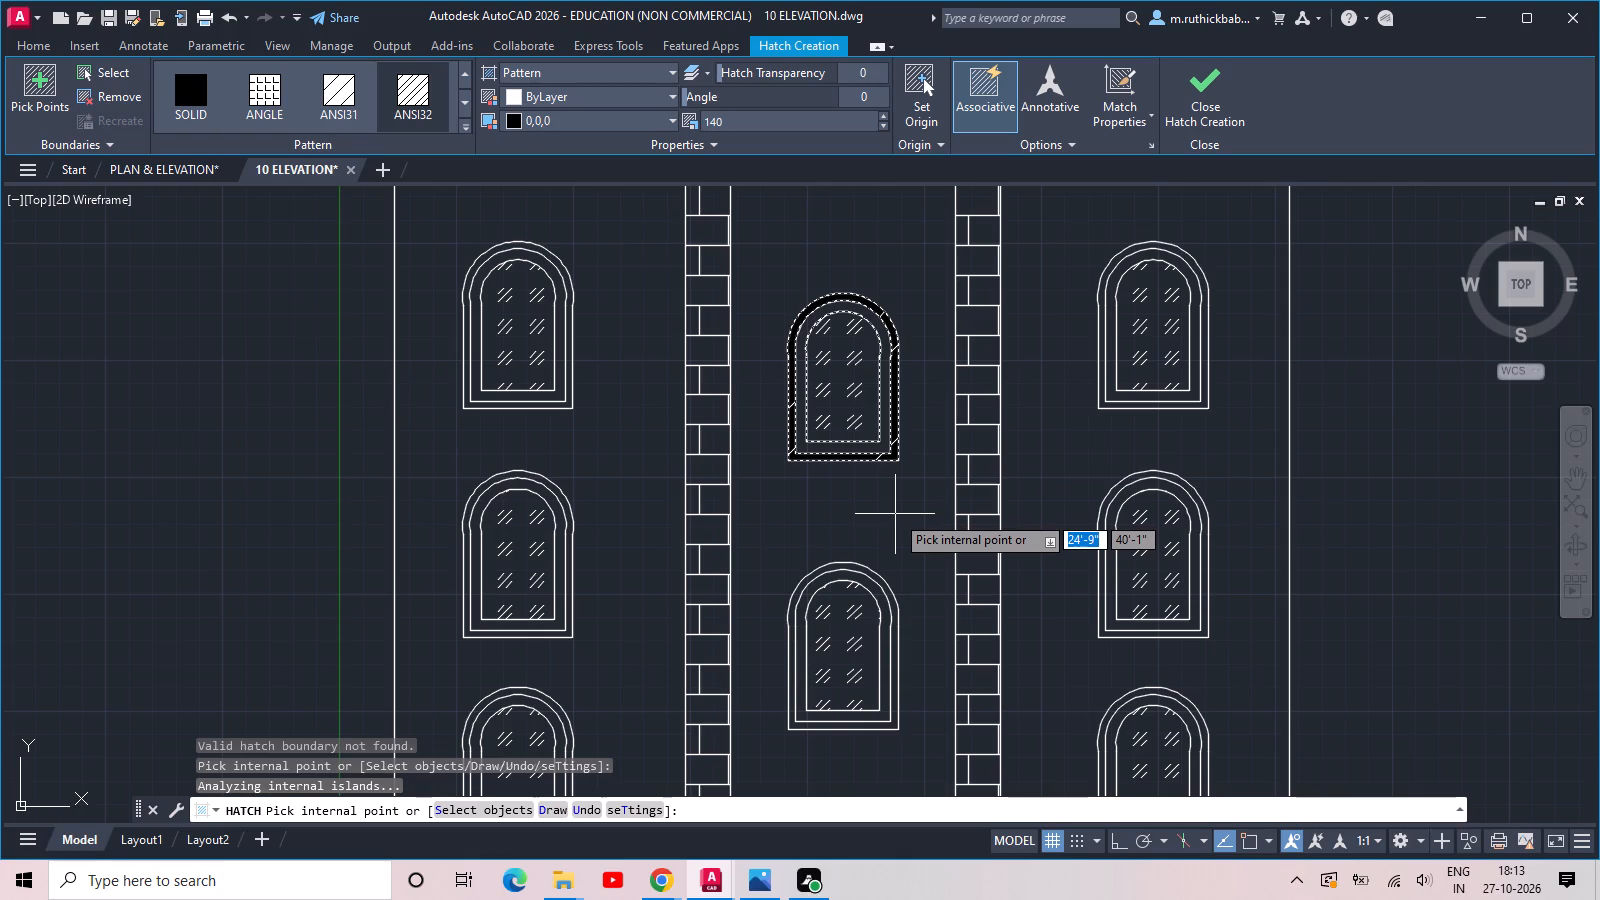
{"action": "scroll", "coordinate": [895, 514], "scroll_direction": "up", "scroll_amount": 1}
{"action": "scroll", "coordinate": [895, 505], "scroll_direction": "down", "scroll_amount": 3}
{"action": "scroll", "coordinate": [895, 476], "scroll_direction": "up", "scroll_amount": 1}
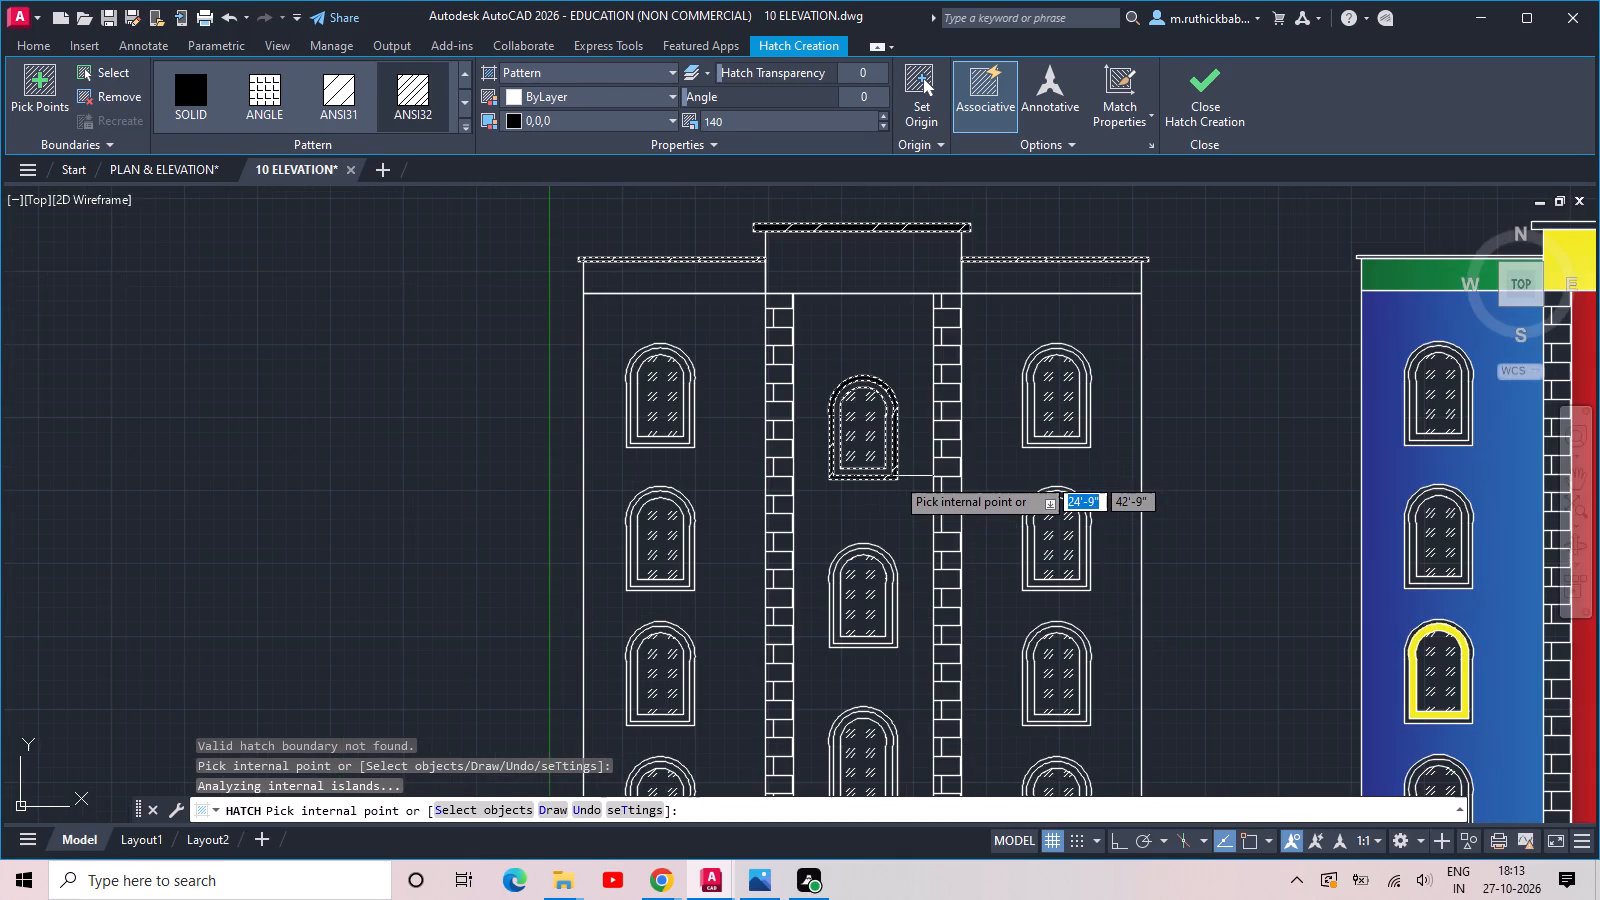
{"action": "scroll", "coordinate": [895, 476], "scroll_direction": "up", "scroll_amount": 1}
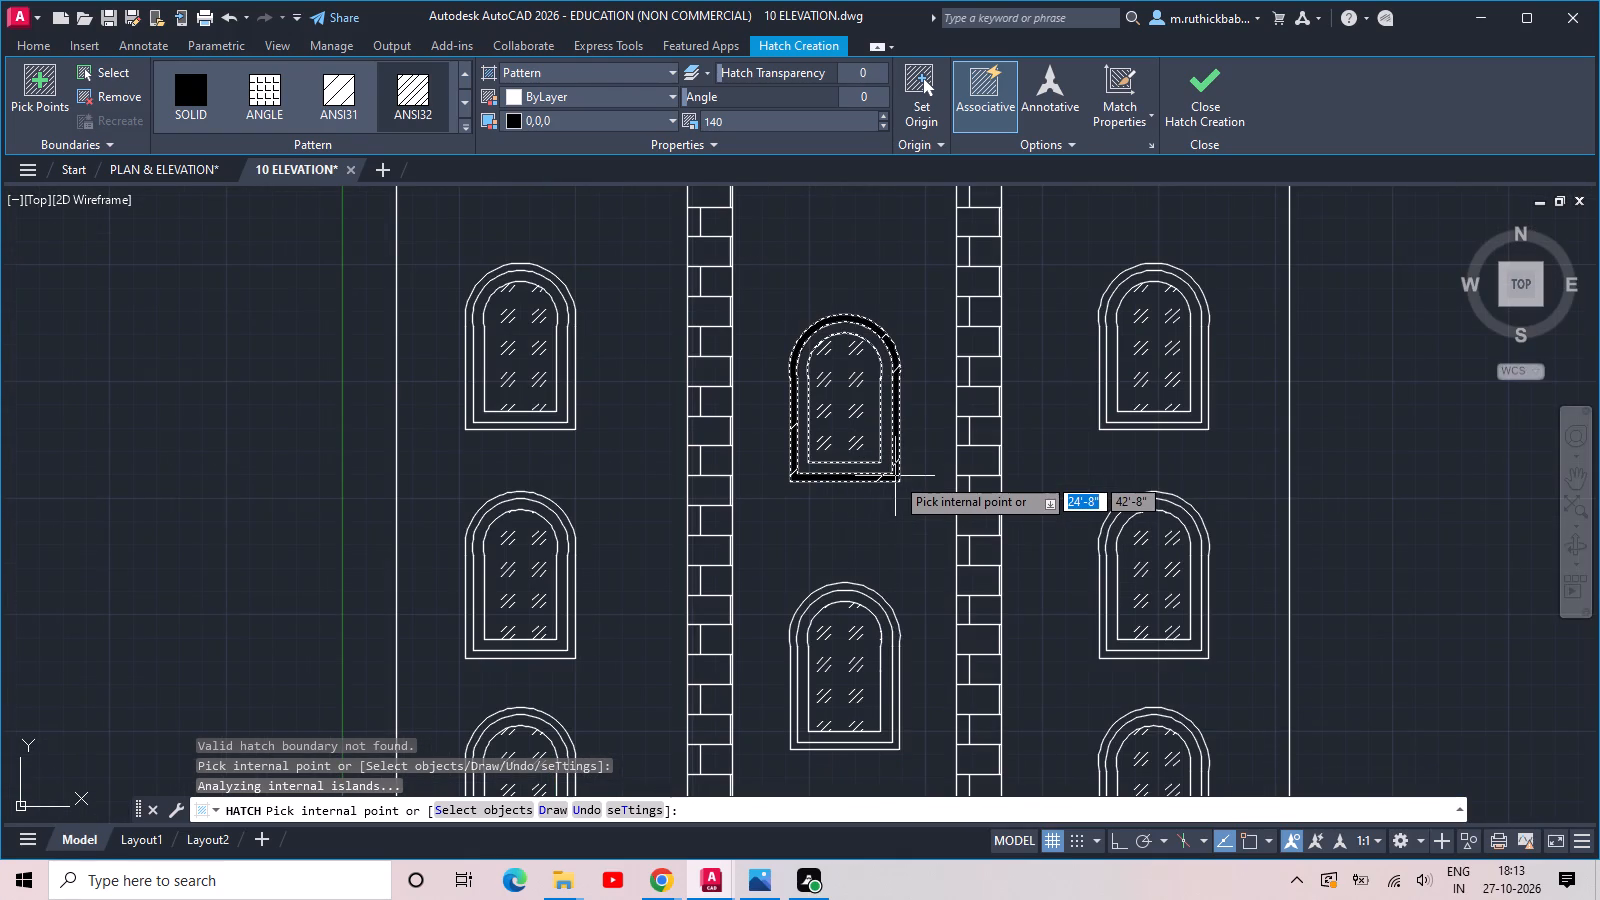
{"action": "scroll", "coordinate": [895, 476], "scroll_direction": "down", "scroll_amount": 1}
{"action": "scroll", "coordinate": [895, 476], "scroll_direction": "up", "scroll_amount": 1}
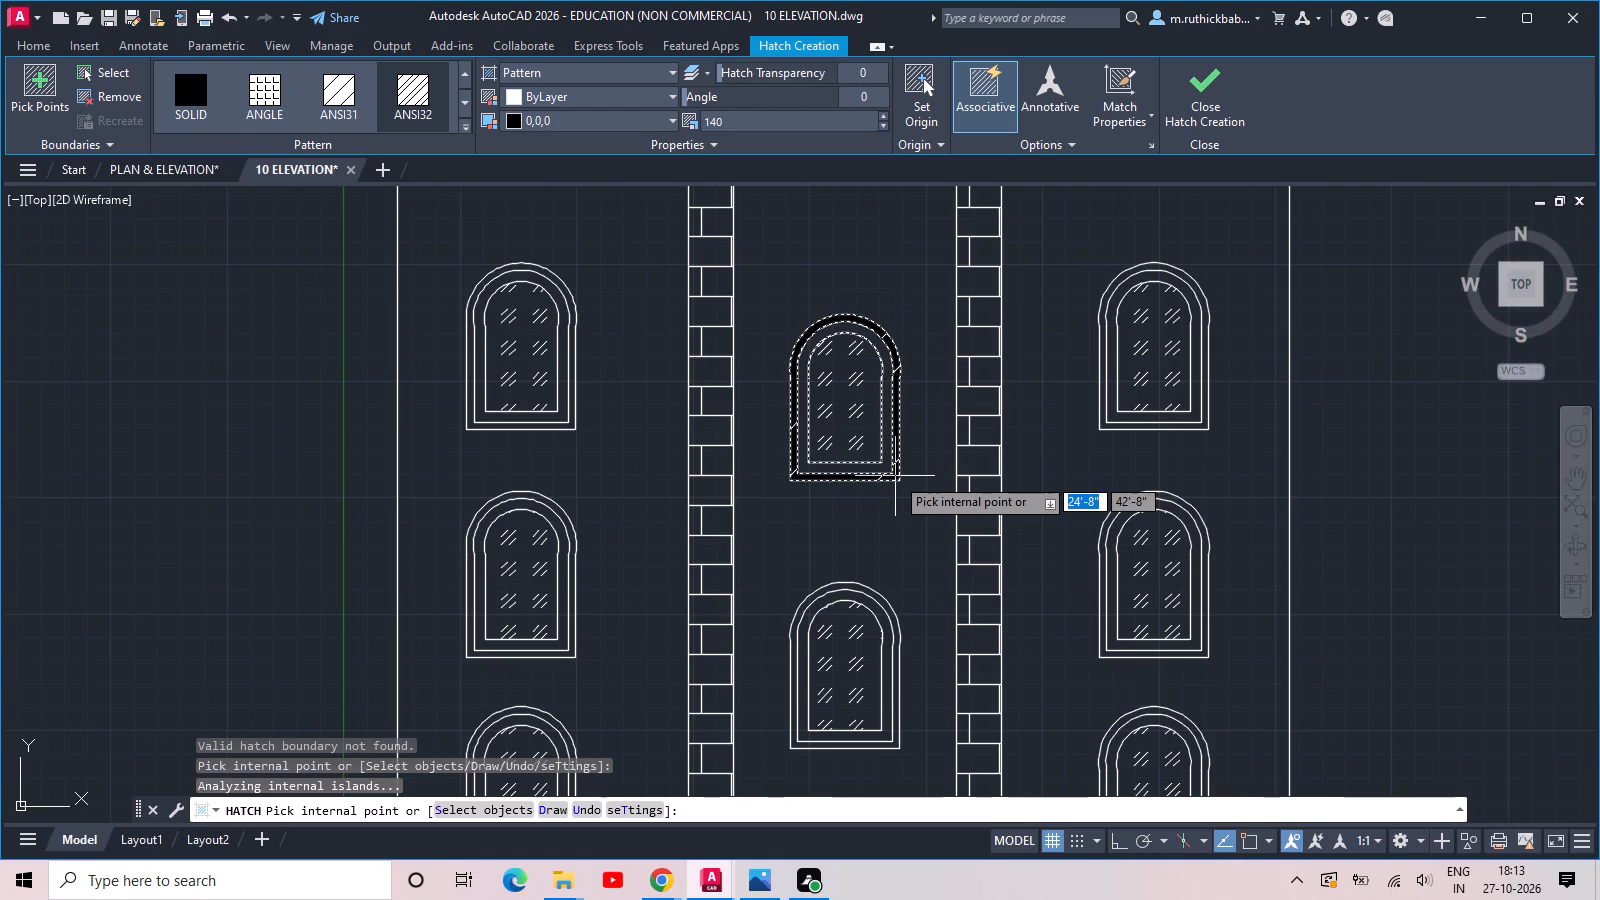
{"action": "scroll", "coordinate": [895, 476], "scroll_direction": "down", "scroll_amount": 1}
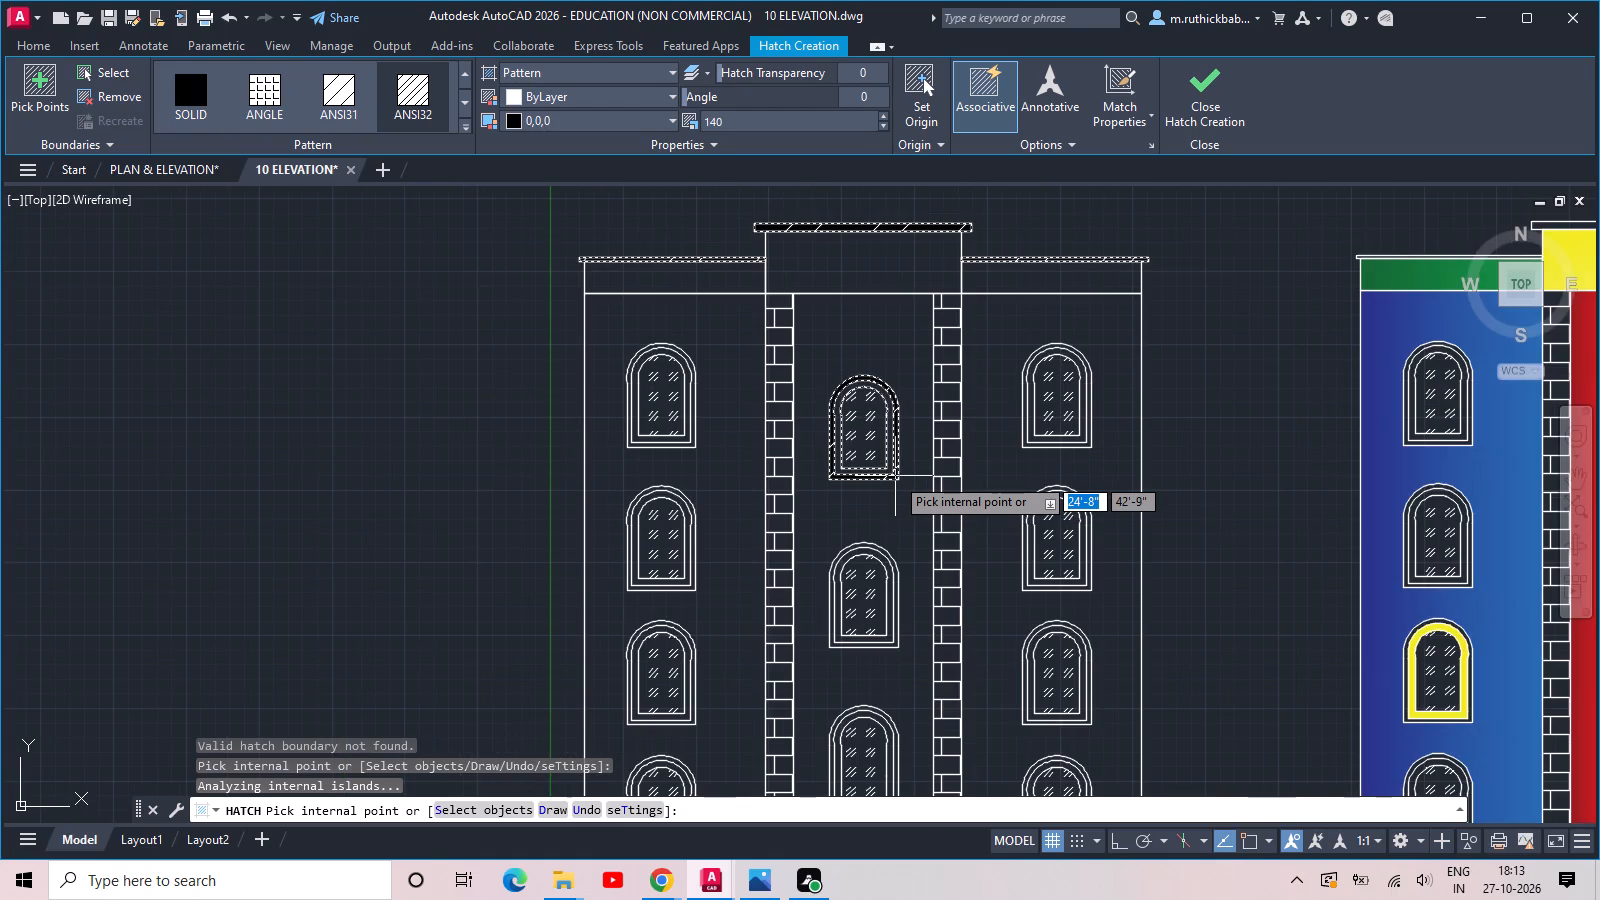
{"action": "scroll", "coordinate": [895, 476], "scroll_direction": "down", "scroll_amount": 1}
{"action": "scroll", "coordinate": [895, 476], "scroll_direction": "up", "scroll_amount": 4}
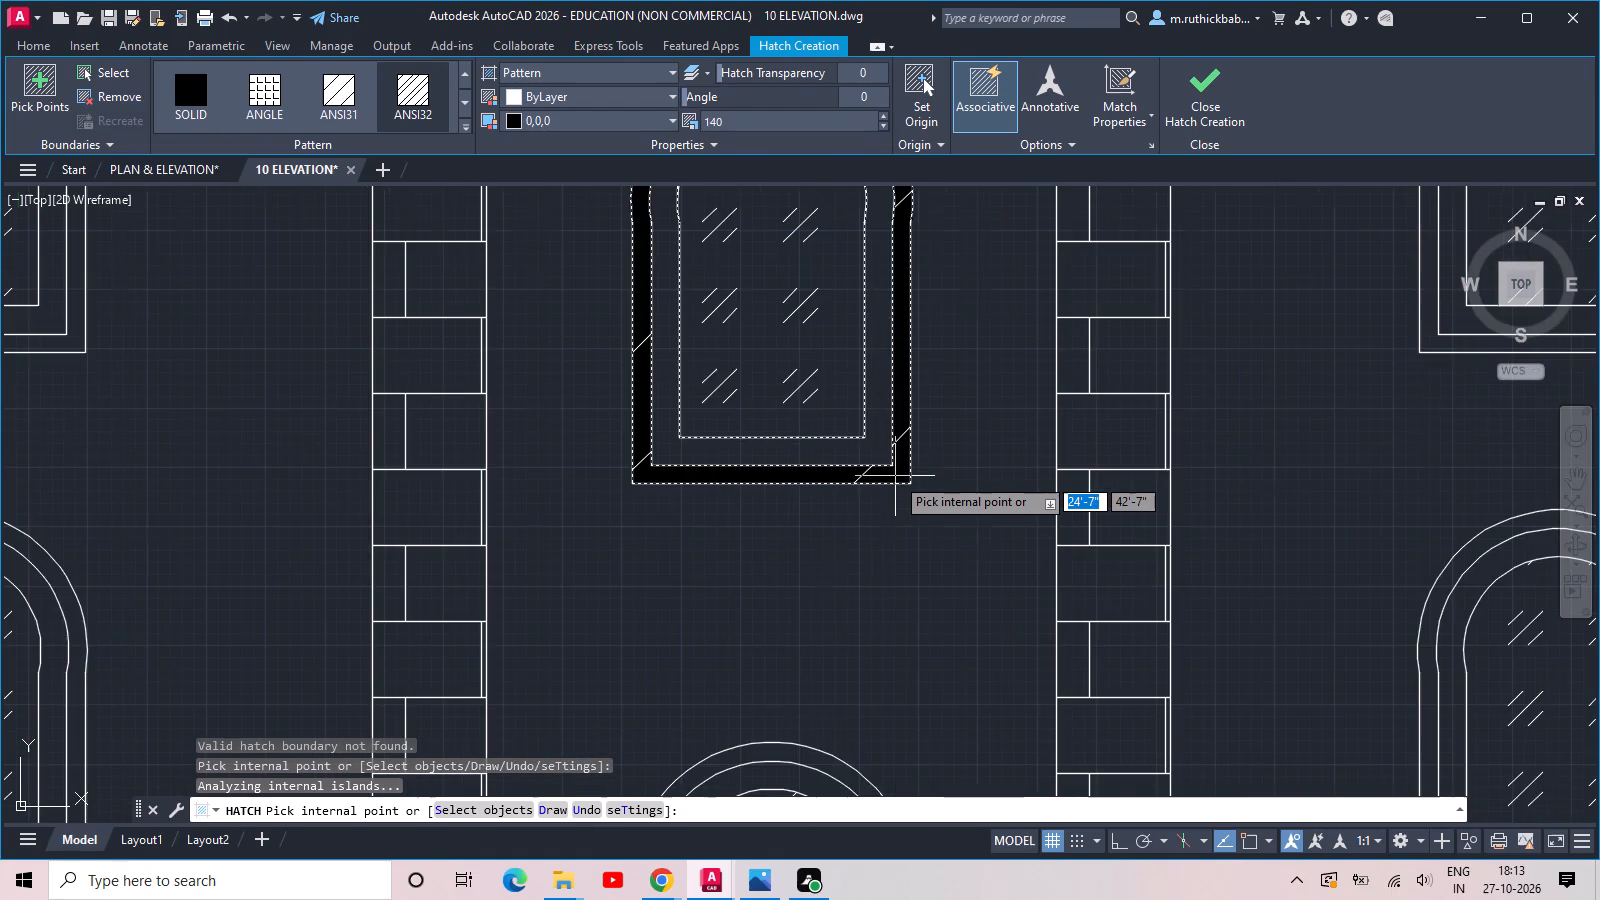
{"action": "scroll", "coordinate": [895, 476], "scroll_direction": "up", "scroll_amount": 1}
{"action": "scroll", "coordinate": [683, 384], "scroll_direction": "up", "scroll_amount": 2}
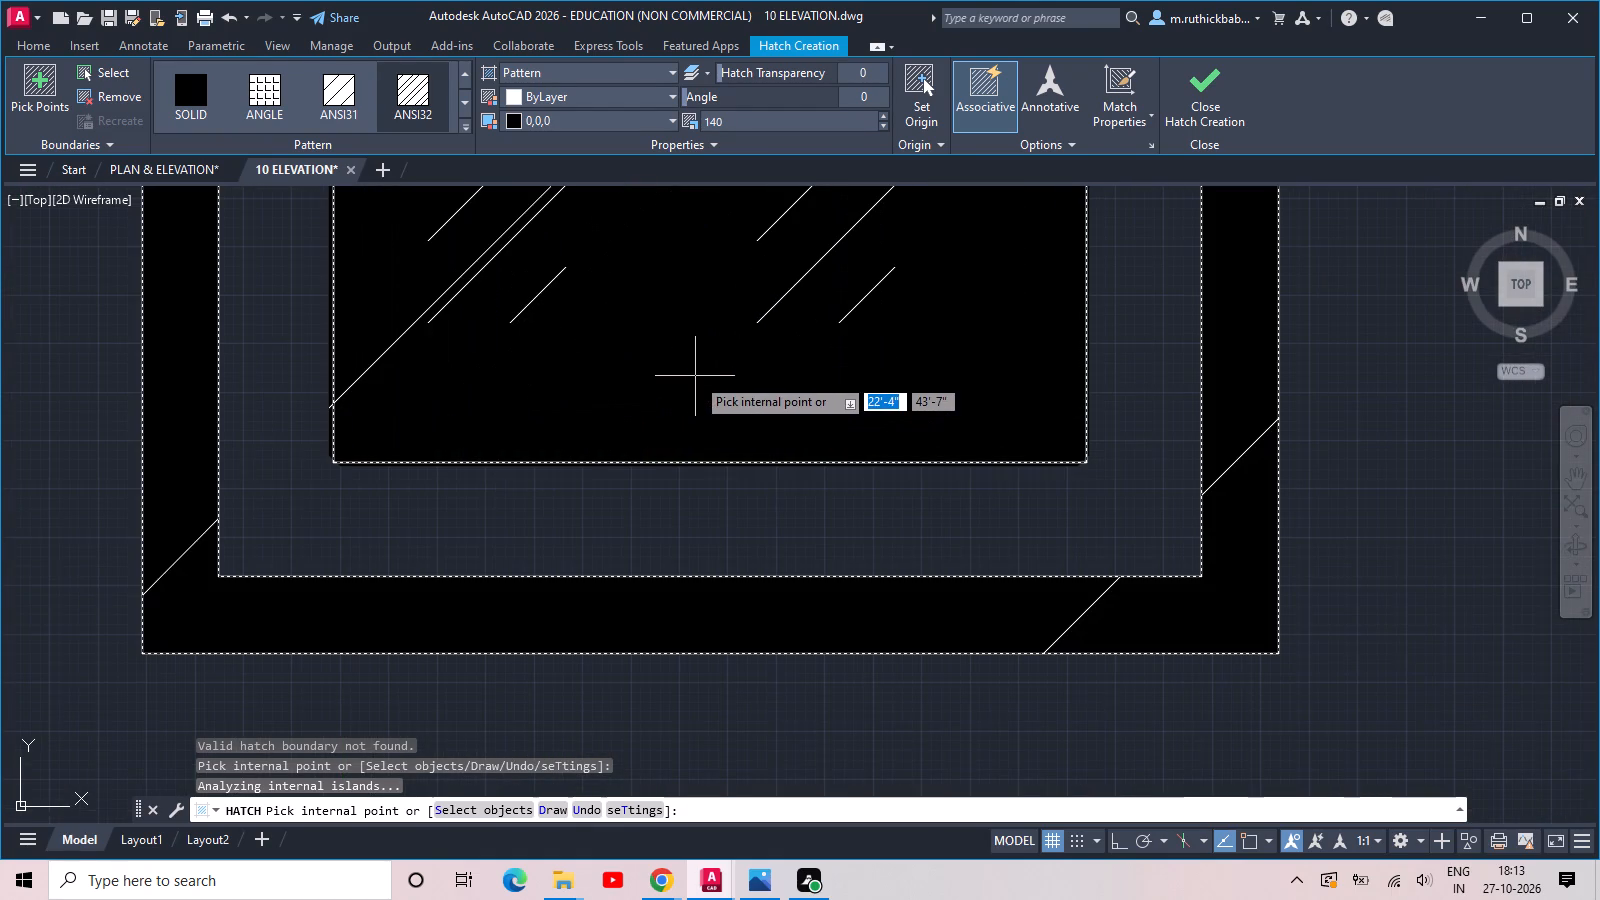
Apply the black-backed ANSI32 hatch to the outer frame bands of the middle and lowest central windows of the original elevation.
{"action": "middle_click_drag", "start_coordinate": [695, 399], "coordinate": [696, 465]}
{"action": "scroll", "coordinate": [696, 465], "scroll_direction": "down", "scroll_amount": 7}
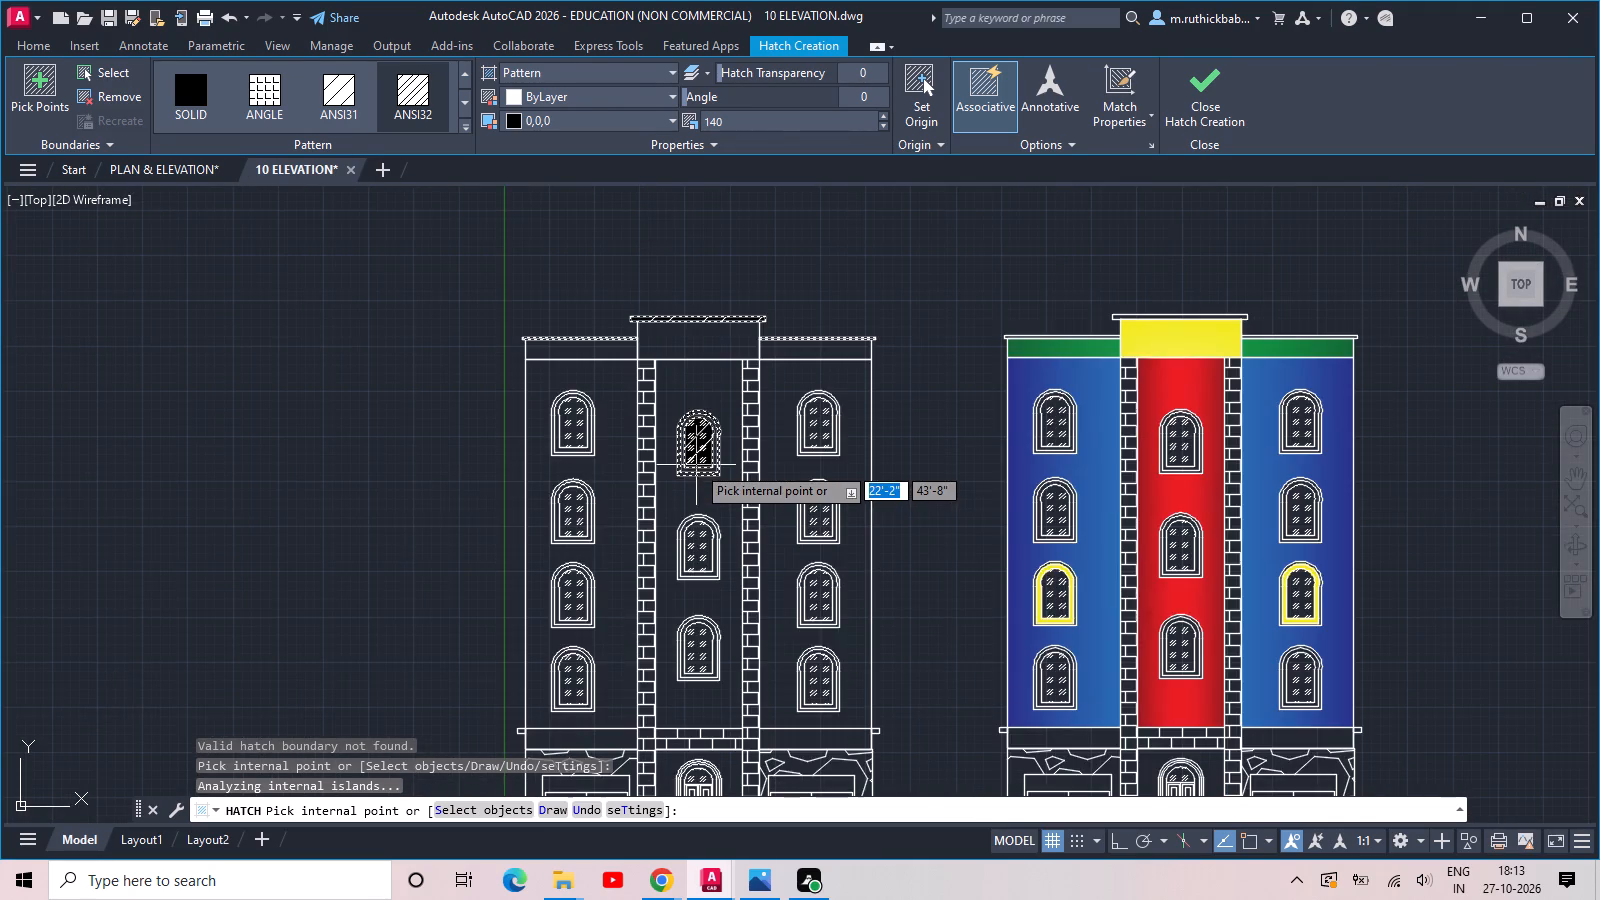
{"action": "scroll", "coordinate": [712, 622], "scroll_direction": "up", "scroll_amount": 5}
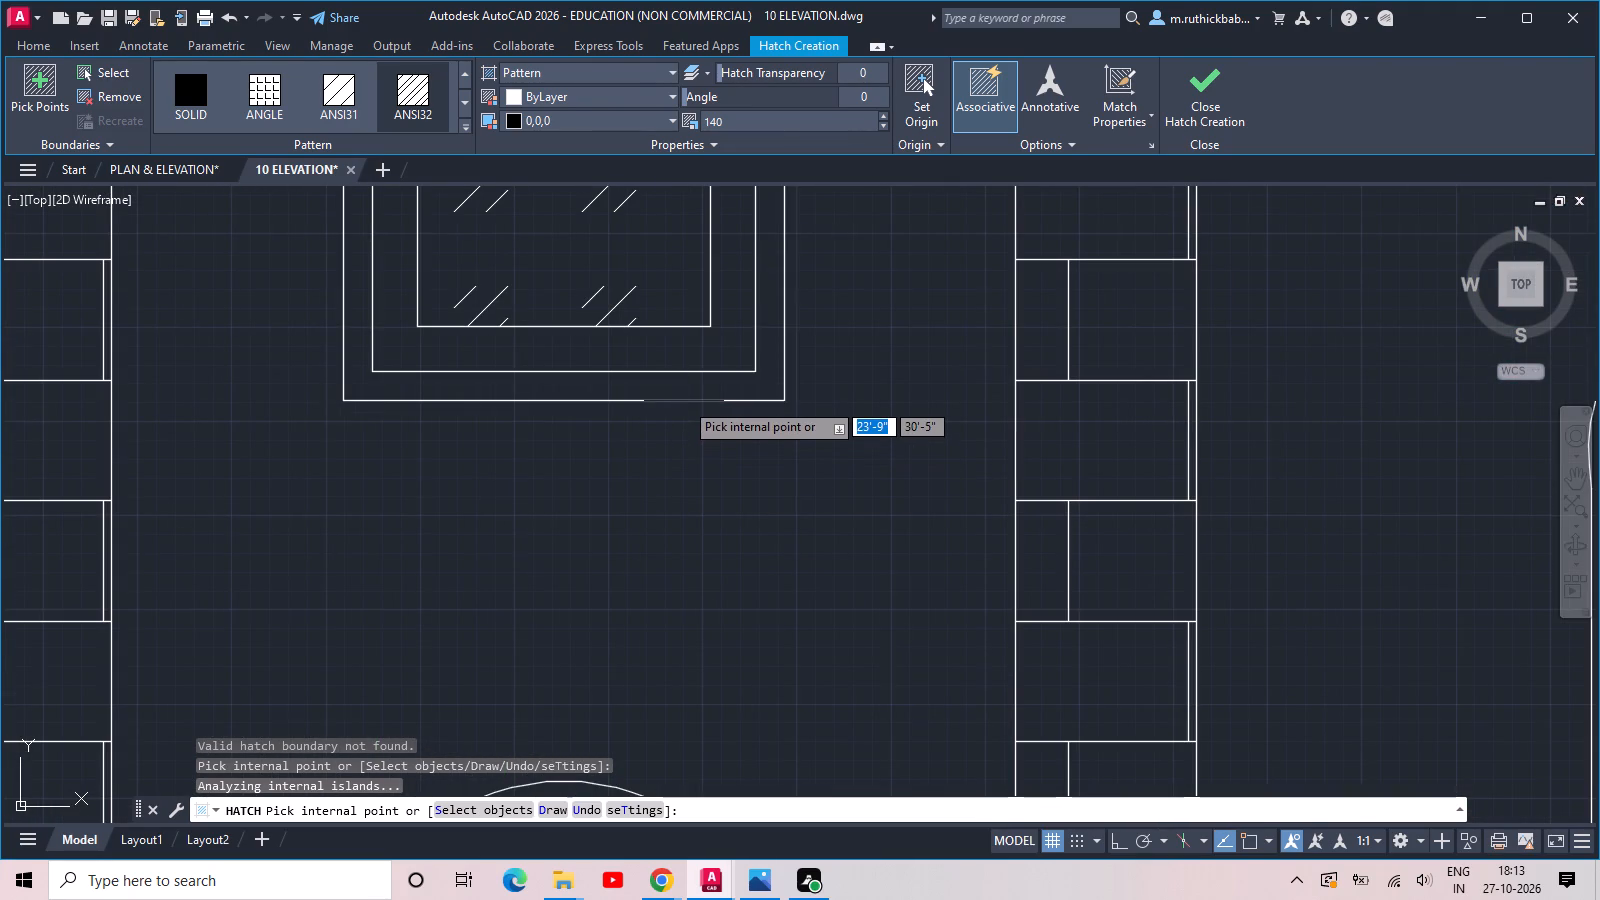
{"action": "left_click", "coordinate": [684, 389]}
{"action": "scroll", "coordinate": [684, 389], "scroll_direction": "down", "scroll_amount": 3}
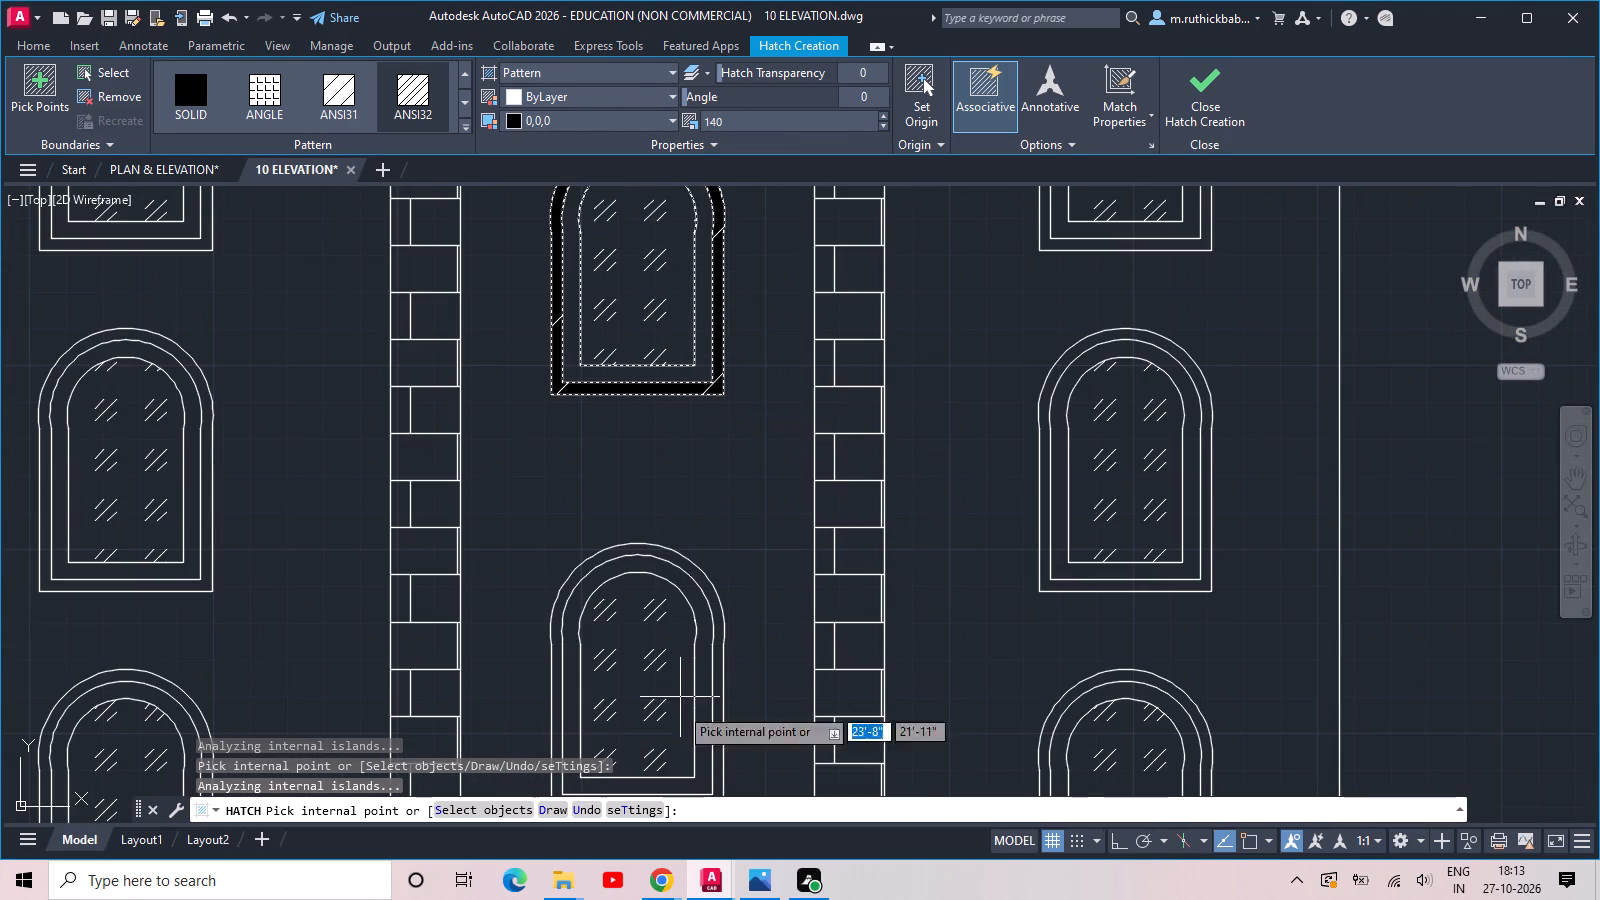
{"action": "scroll", "coordinate": [659, 563], "scroll_direction": "up", "scroll_amount": 2}
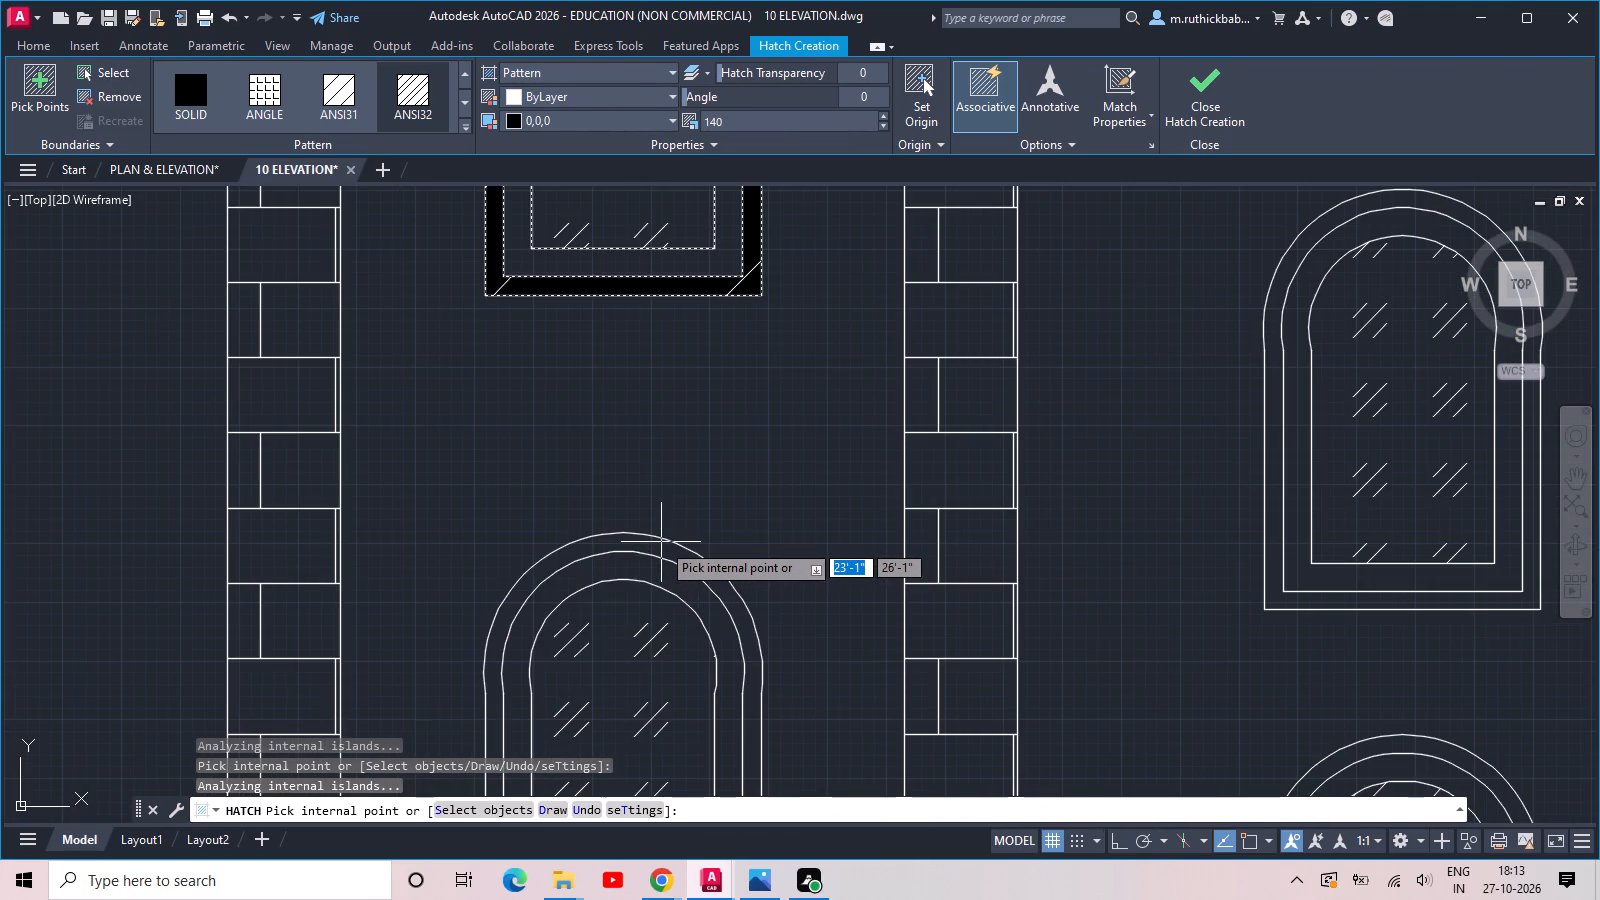
{"action": "scroll", "coordinate": [661, 542], "scroll_direction": "up", "scroll_amount": 2}
{"action": "left_click", "coordinate": [654, 550]}
{"action": "scroll", "coordinate": [654, 550], "scroll_direction": "down", "scroll_amount": 3}
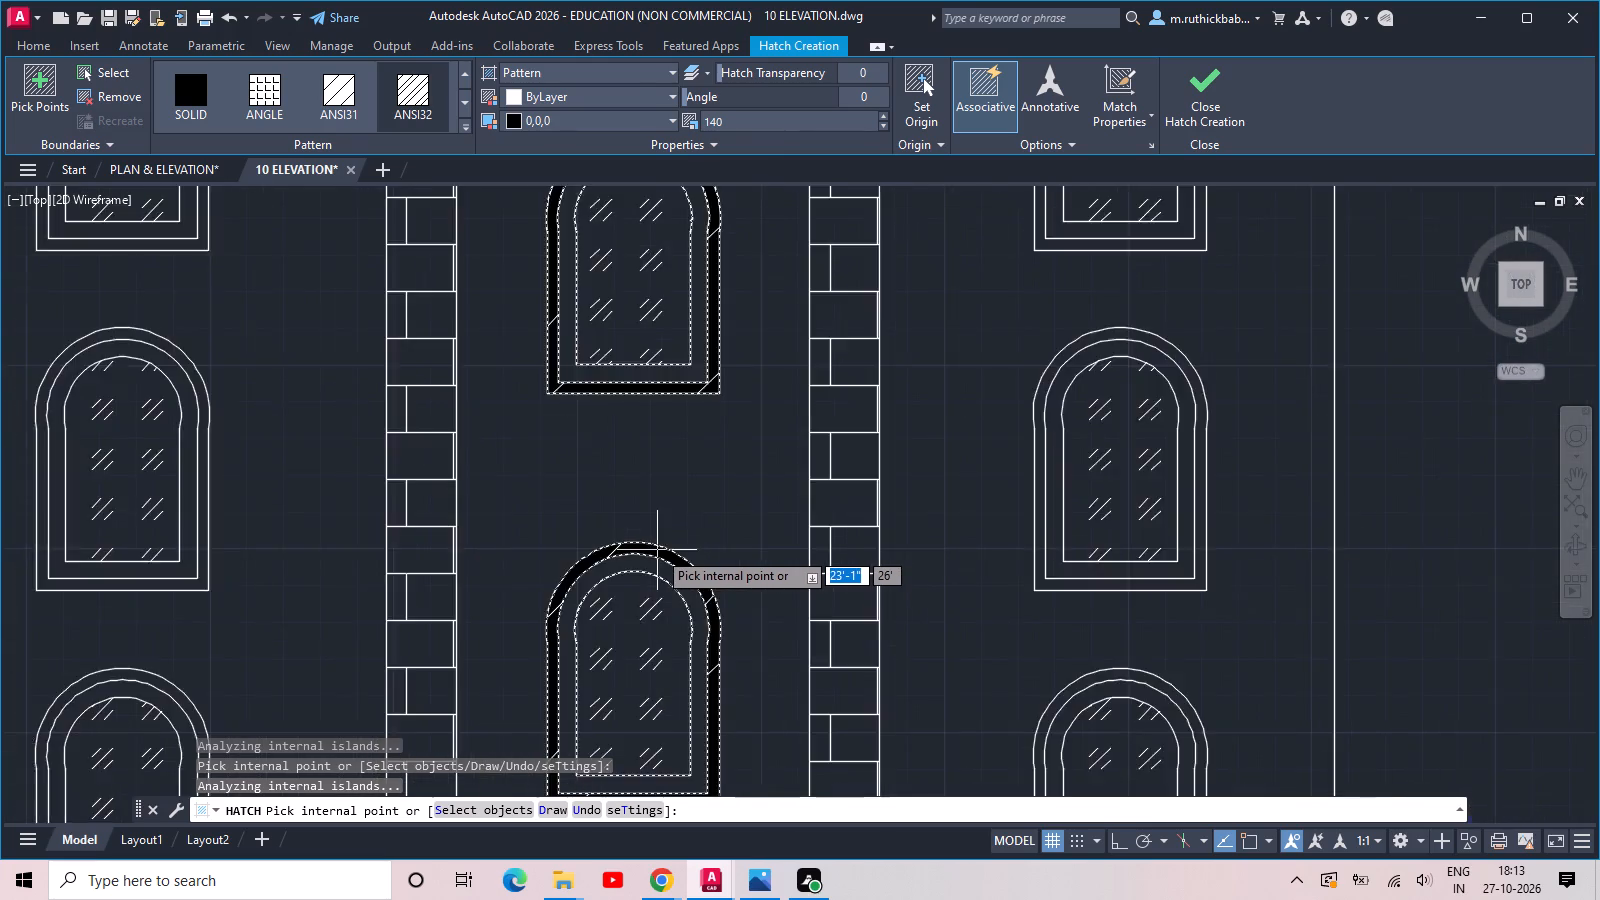
{"action": "scroll", "coordinate": [657, 550], "scroll_direction": "down", "scroll_amount": 2}
{"action": "scroll", "coordinate": [556, 615], "scroll_direction": "up", "scroll_amount": 1}
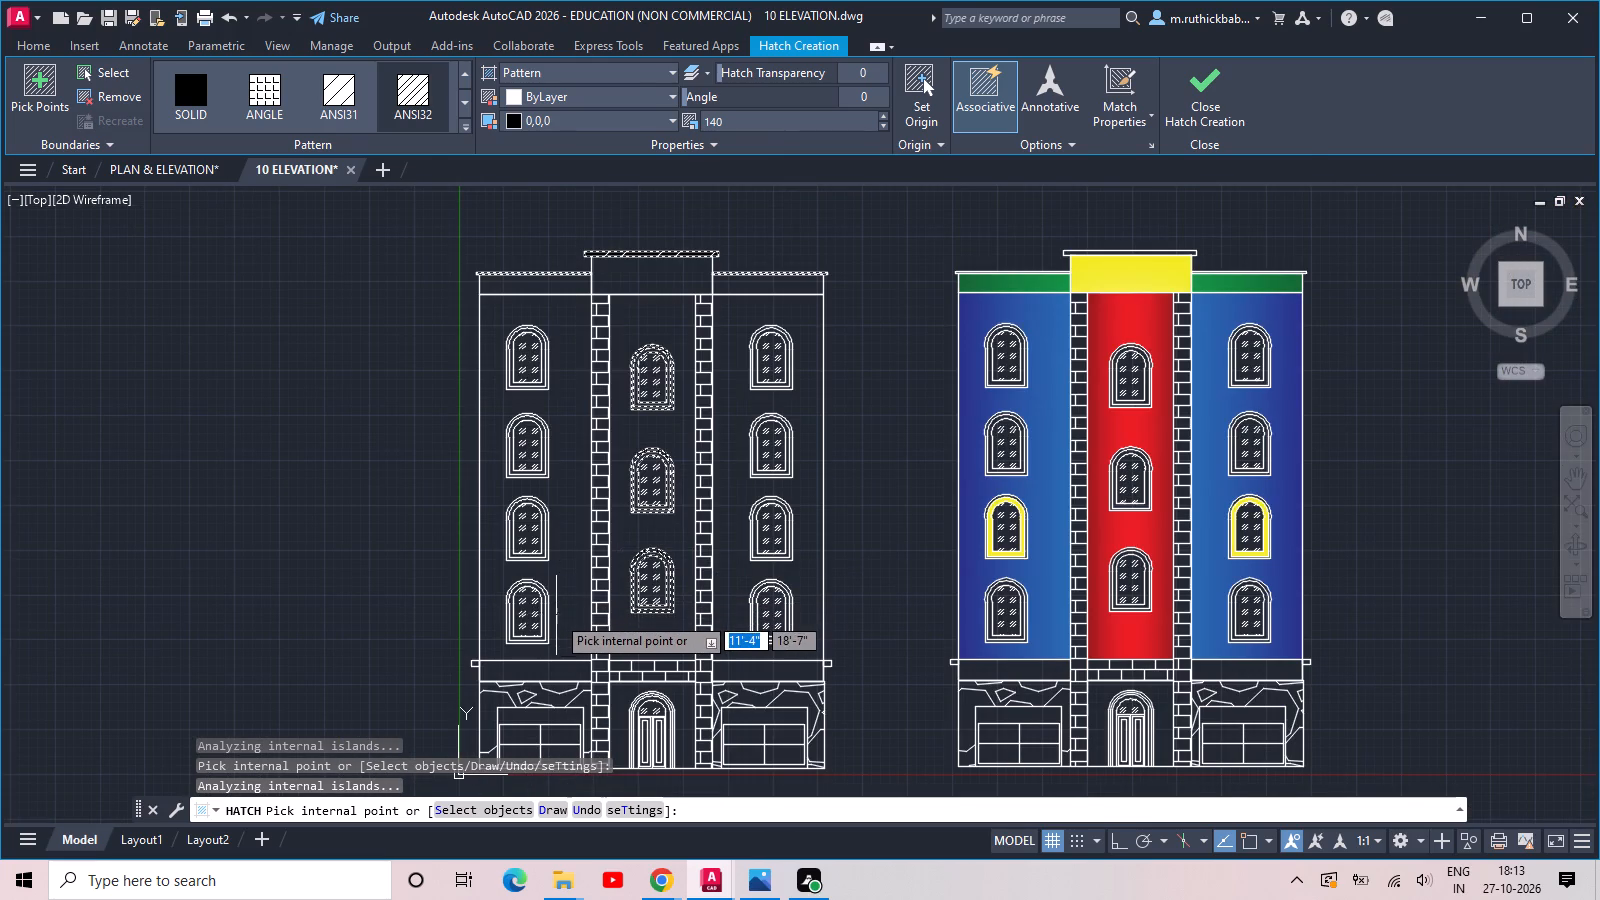
Apply the black-backed ANSI32 hatch to the inner frame bands of the two lower windows in the original elevation's left column.
{"action": "scroll", "coordinate": [497, 611], "scroll_direction": "up", "scroll_amount": 5}
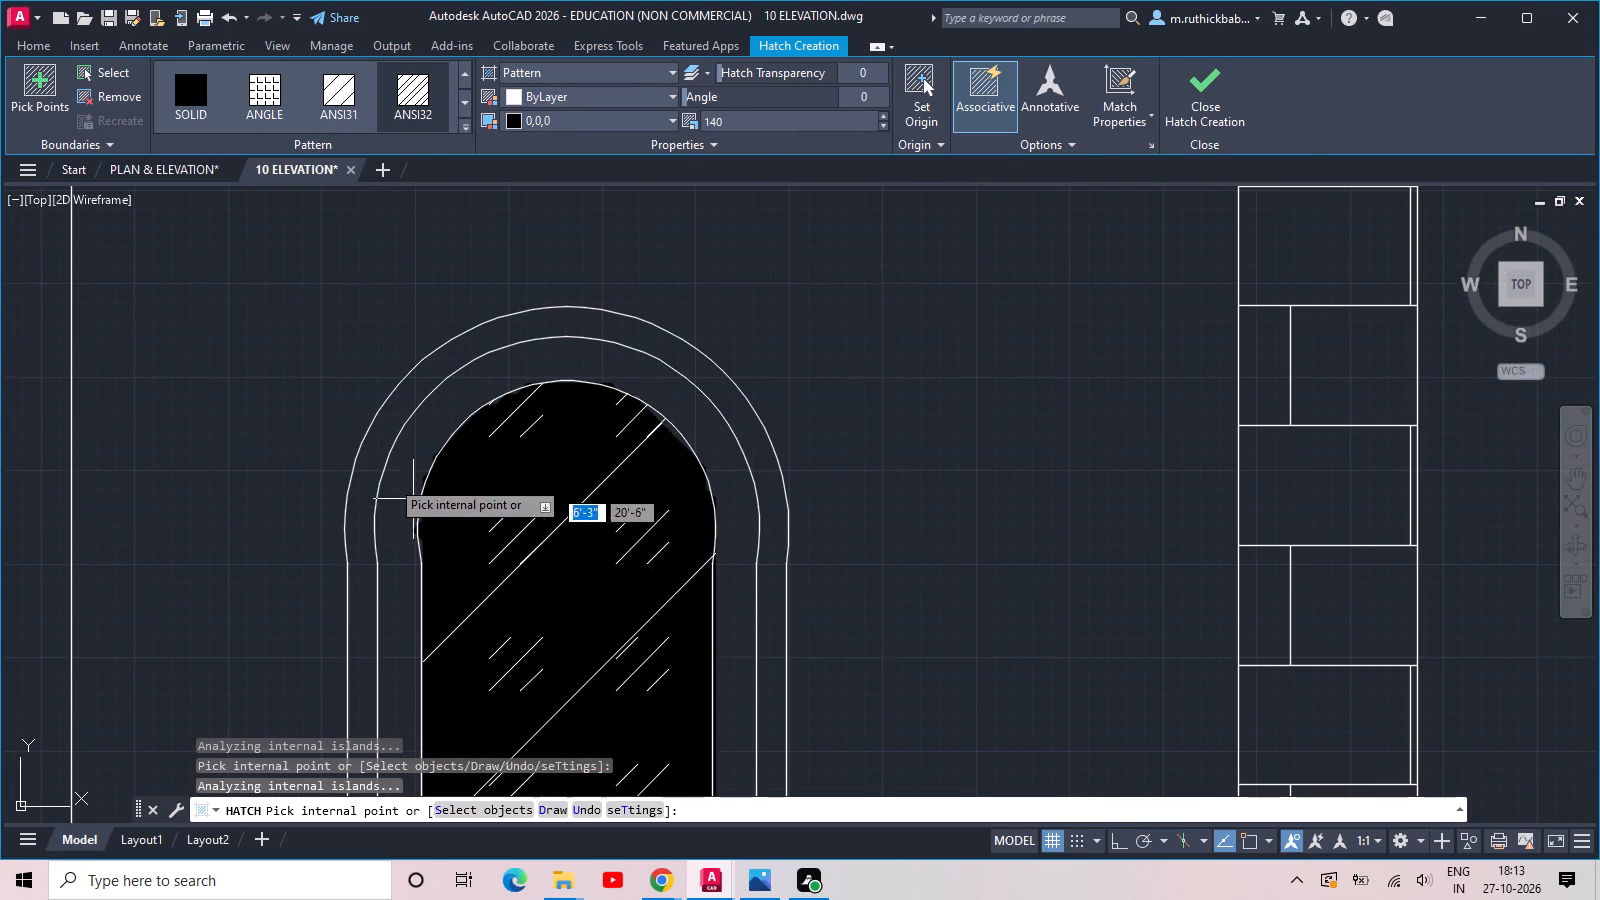
{"action": "left_click", "coordinate": [398, 481]}
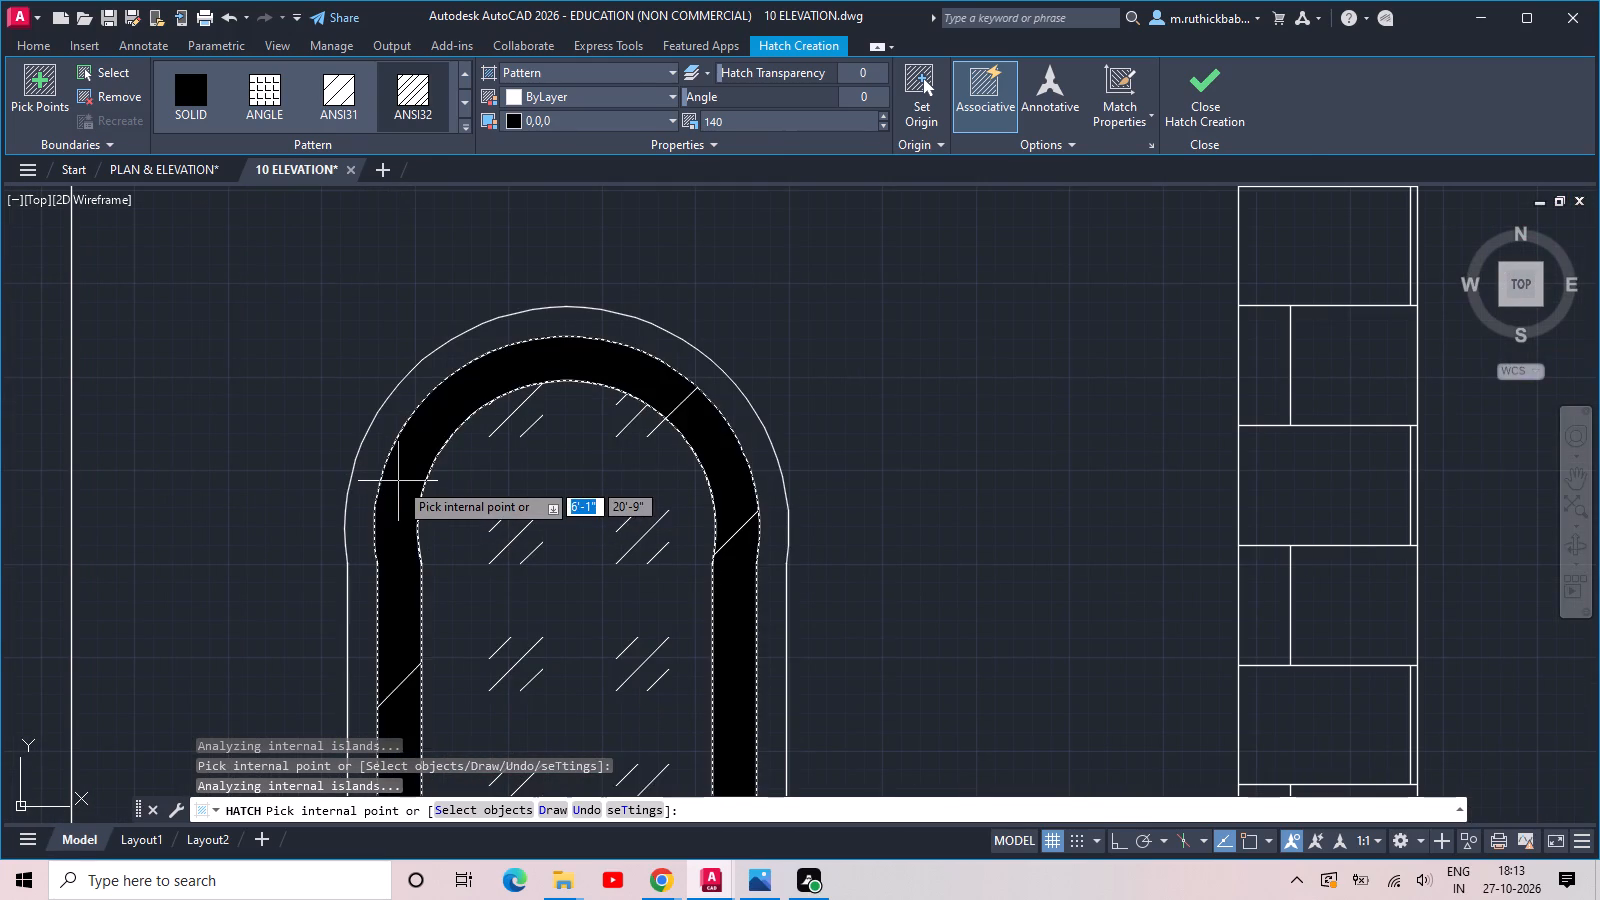
{"action": "scroll", "coordinate": [411, 481], "scroll_direction": "down", "scroll_amount": 3}
{"action": "middle_click_drag", "start_coordinate": [485, 358], "coordinate": [530, 461]}
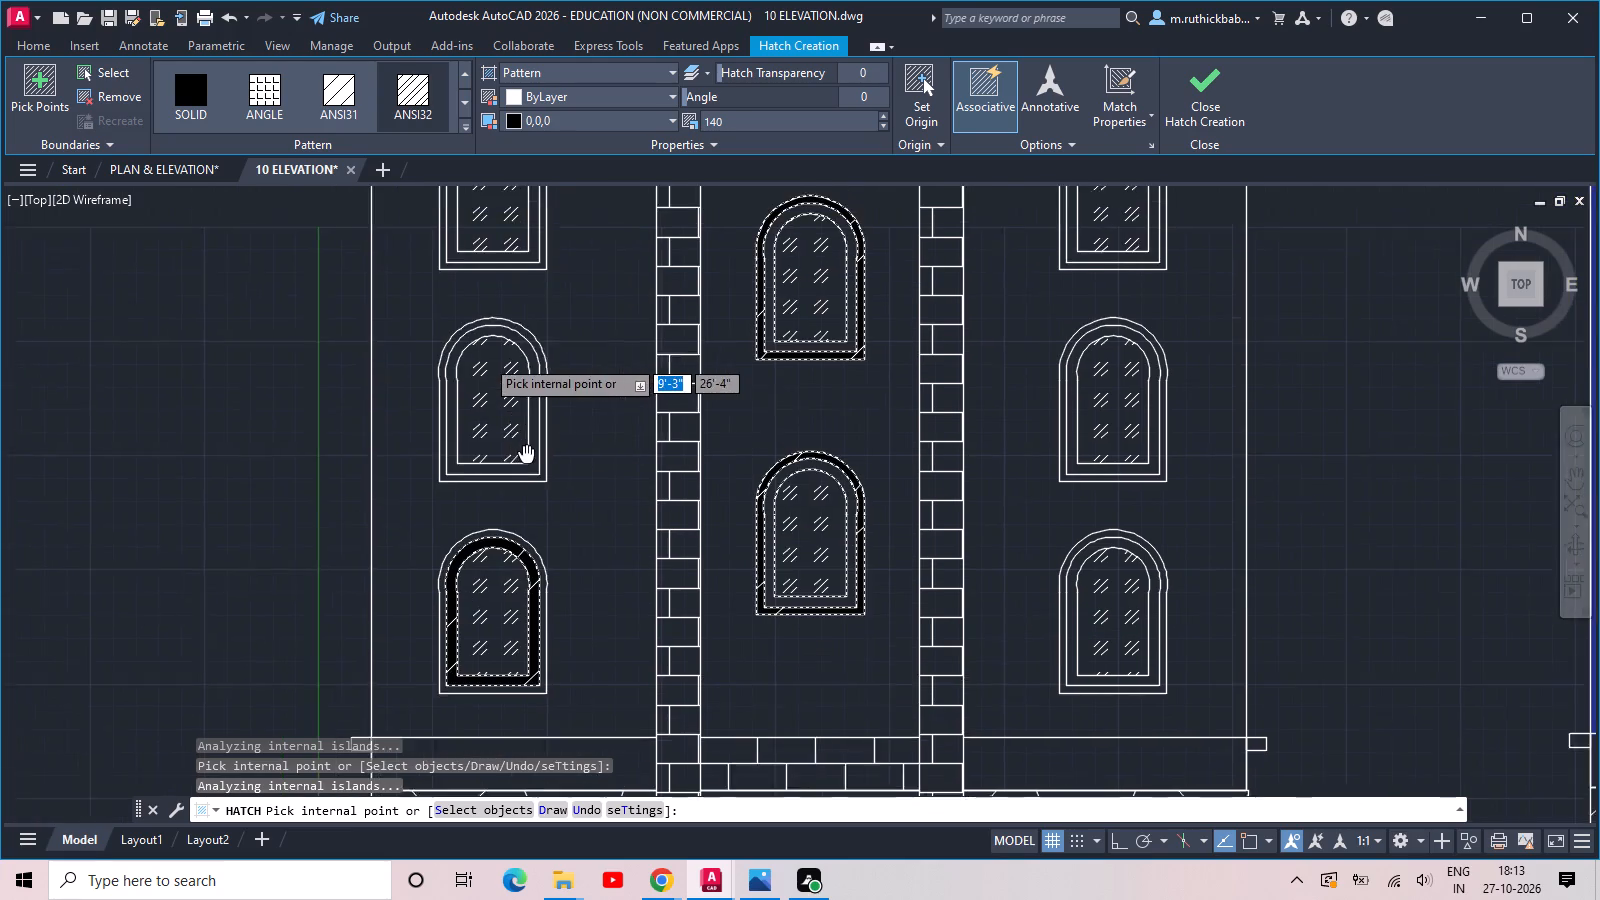
{"action": "middle_click_drag", "start_coordinate": [530, 461], "coordinate": [547, 497]}
{"action": "scroll", "coordinate": [496, 423], "scroll_direction": "up", "scroll_amount": 3}
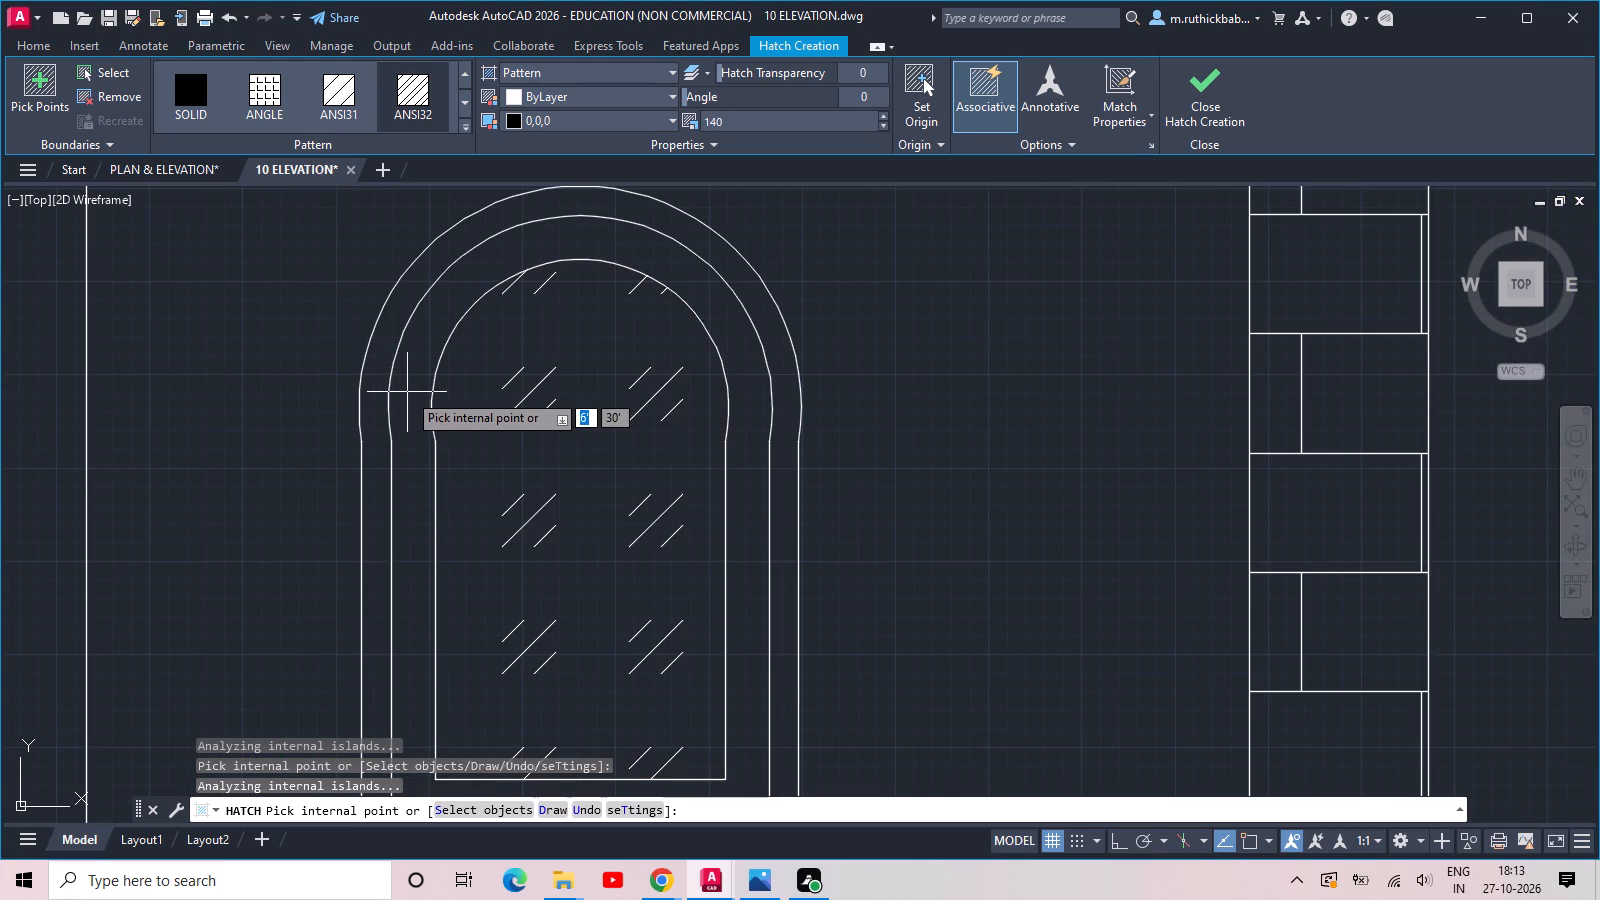
{"action": "left_click", "coordinate": [407, 392]}
Apply the same ANSI32 hatch to the inner frame bands of the two upper windows in the original elevation's left column.
{"action": "scroll", "coordinate": [454, 394], "scroll_direction": "up", "scroll_amount": 2}
{"action": "middle_click_drag", "start_coordinate": [616, 421], "coordinate": [988, 899]}
{"action": "scroll", "coordinate": [881, 795], "scroll_direction": "down", "scroll_amount": 4}
{"action": "scroll", "coordinate": [1030, 578], "scroll_direction": "down", "scroll_amount": 3}
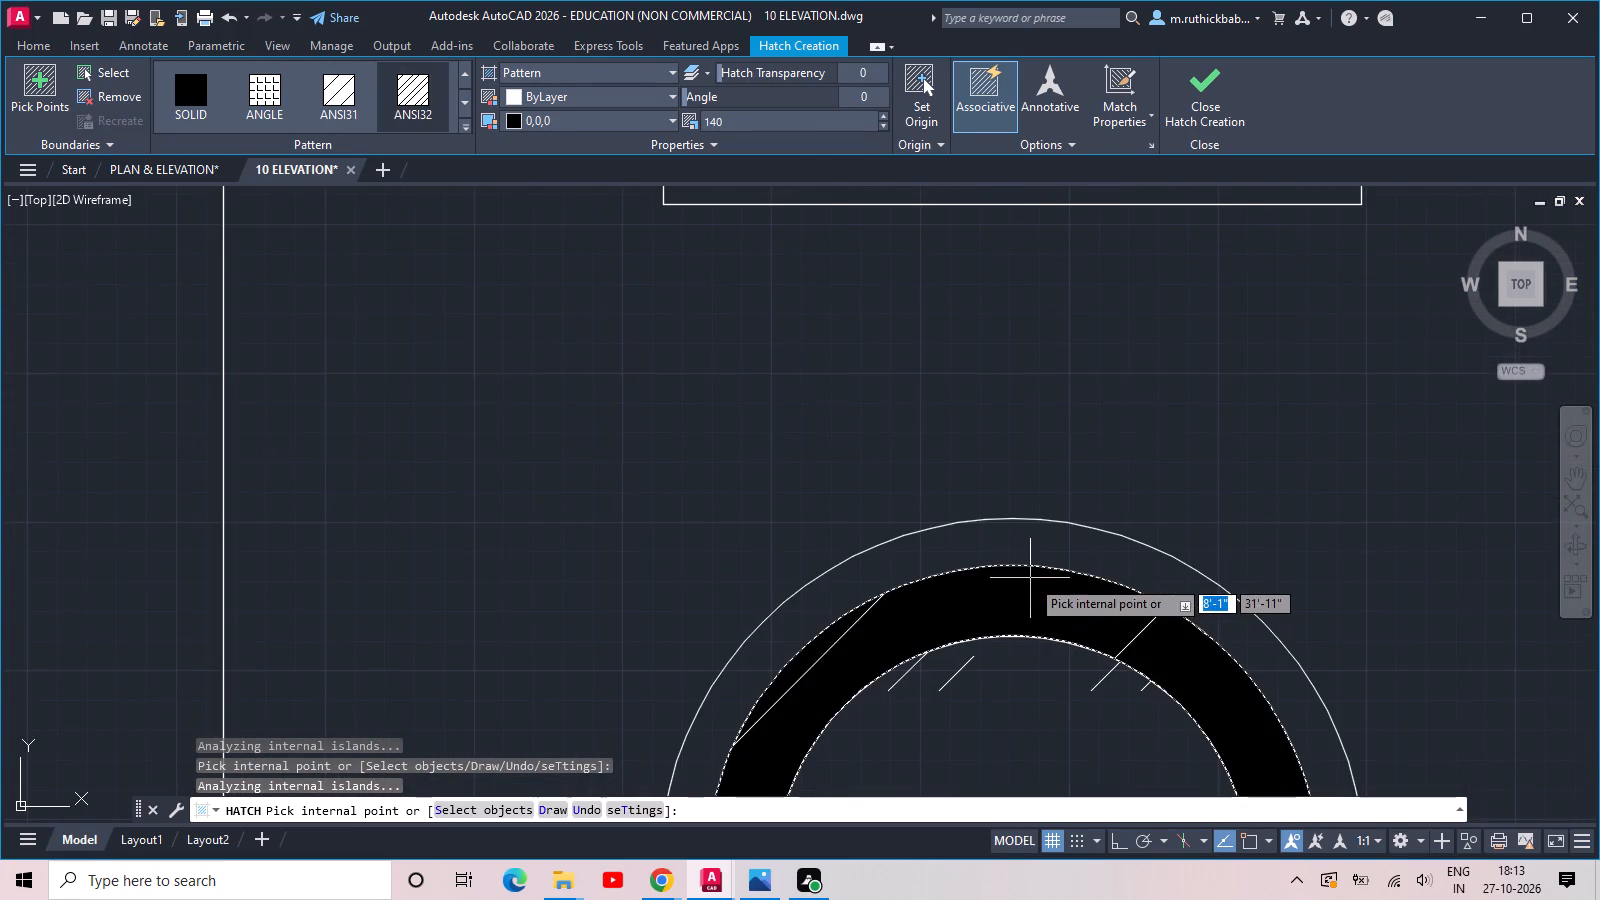
{"action": "middle_click_drag", "start_coordinate": [1030, 564], "coordinate": [745, 899]}
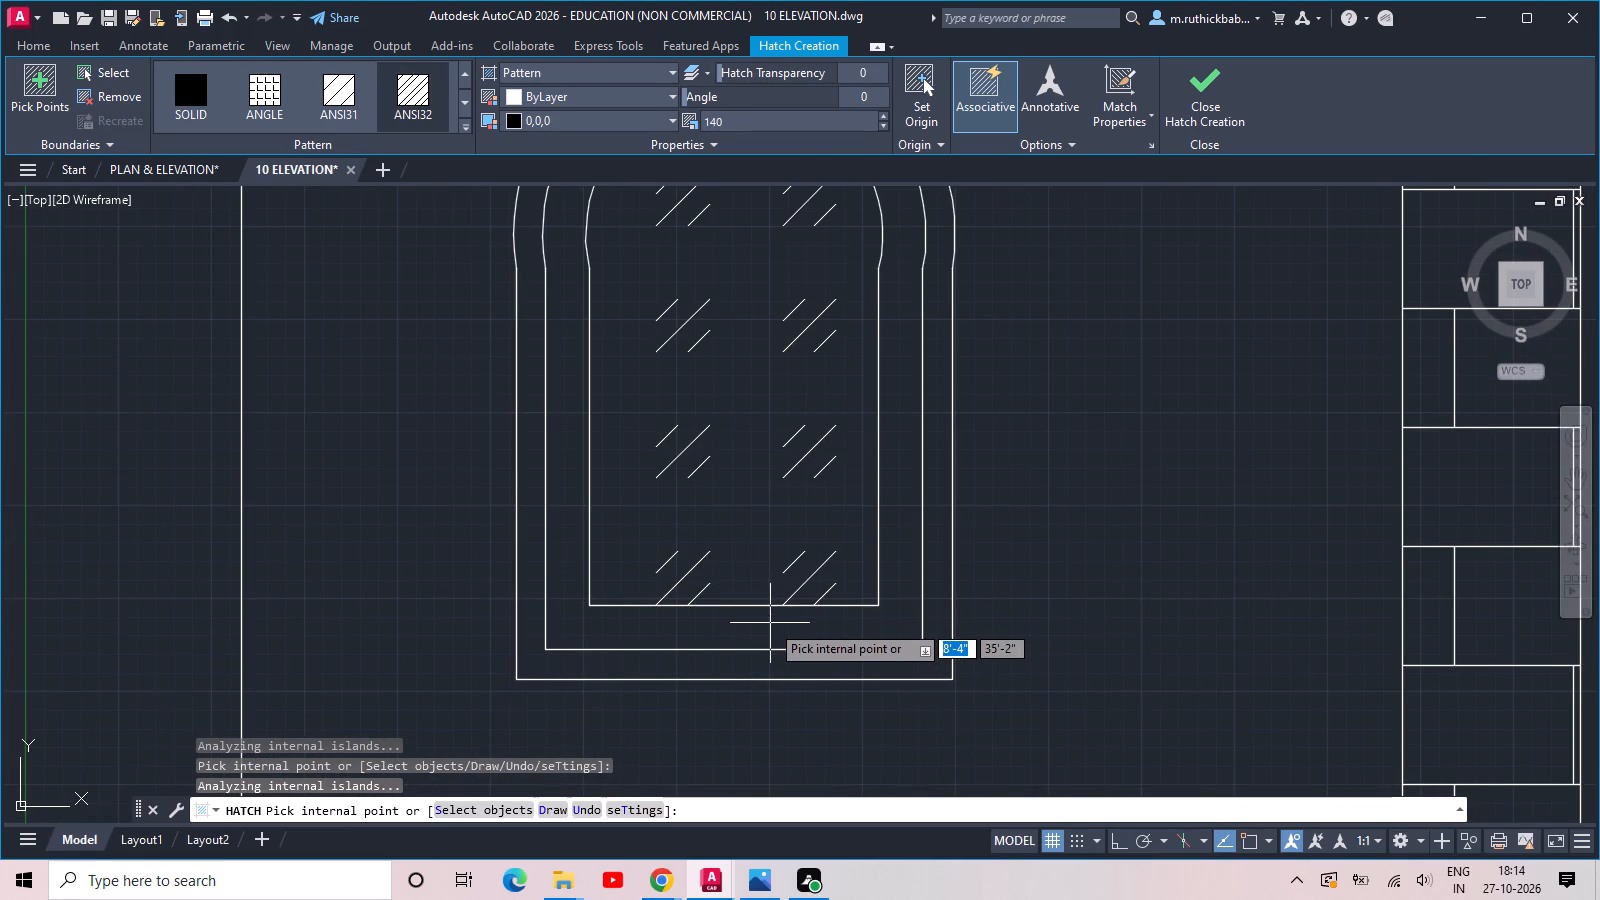
{"action": "left_click", "coordinate": [770, 623]}
{"action": "scroll", "coordinate": [770, 612], "scroll_direction": "up", "scroll_amount": 3}
{"action": "scroll", "coordinate": [773, 588], "scroll_direction": "down", "scroll_amount": 9}
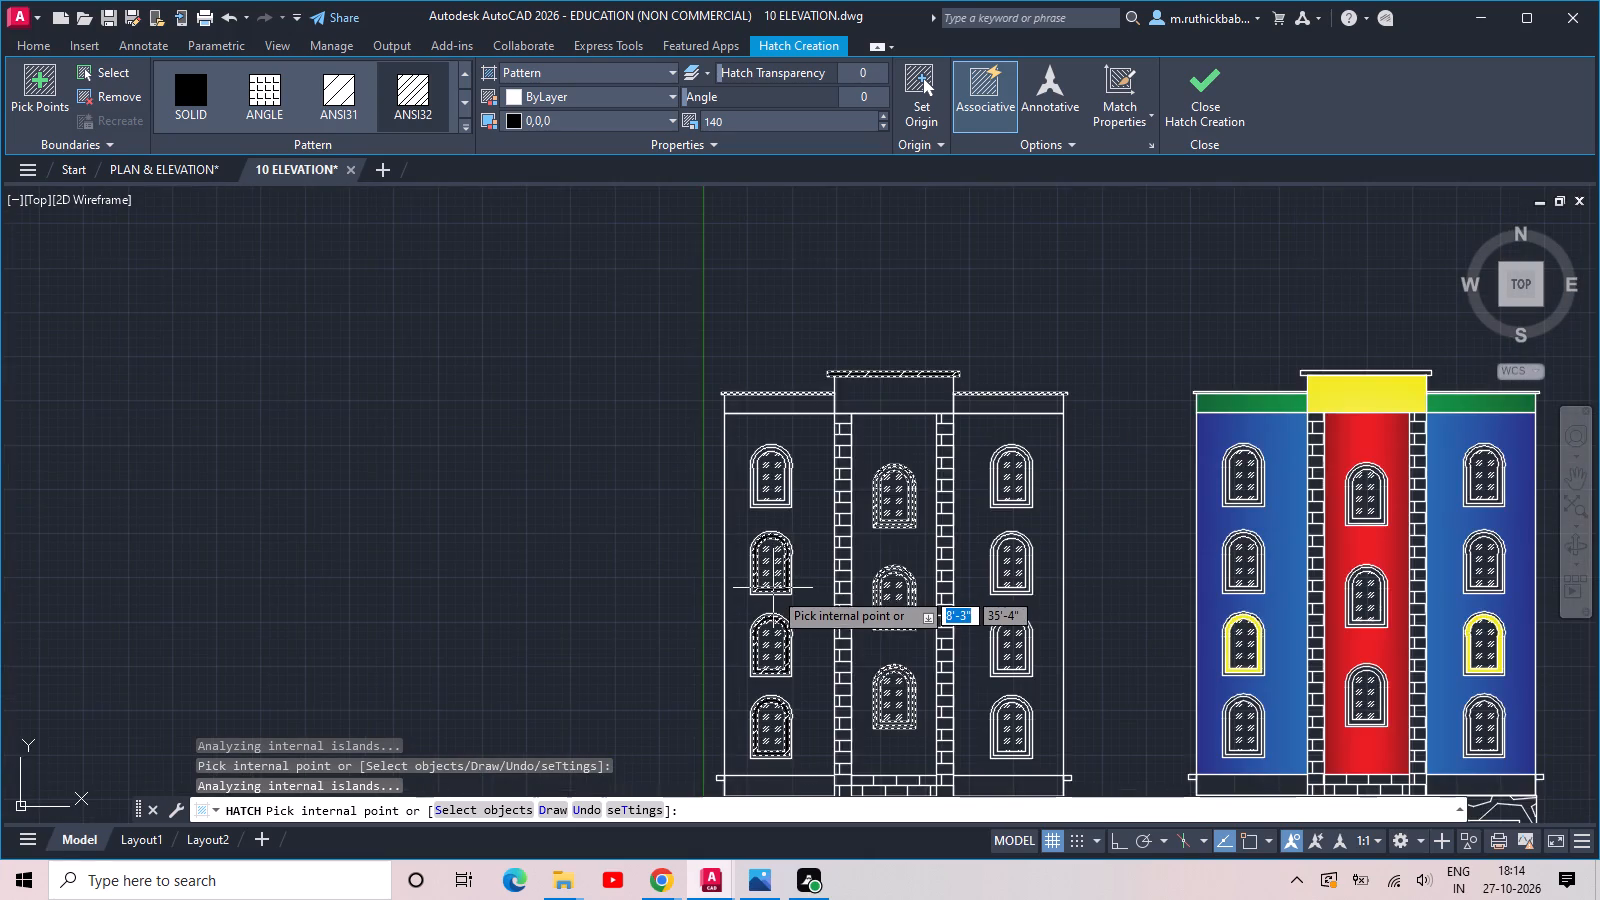
{"action": "middle_click_drag", "start_coordinate": [779, 683], "coordinate": [786, 768]}
{"action": "middle_click", "coordinate": [786, 768]}
{"action": "scroll", "coordinate": [792, 599], "scroll_direction": "up", "scroll_amount": 6}
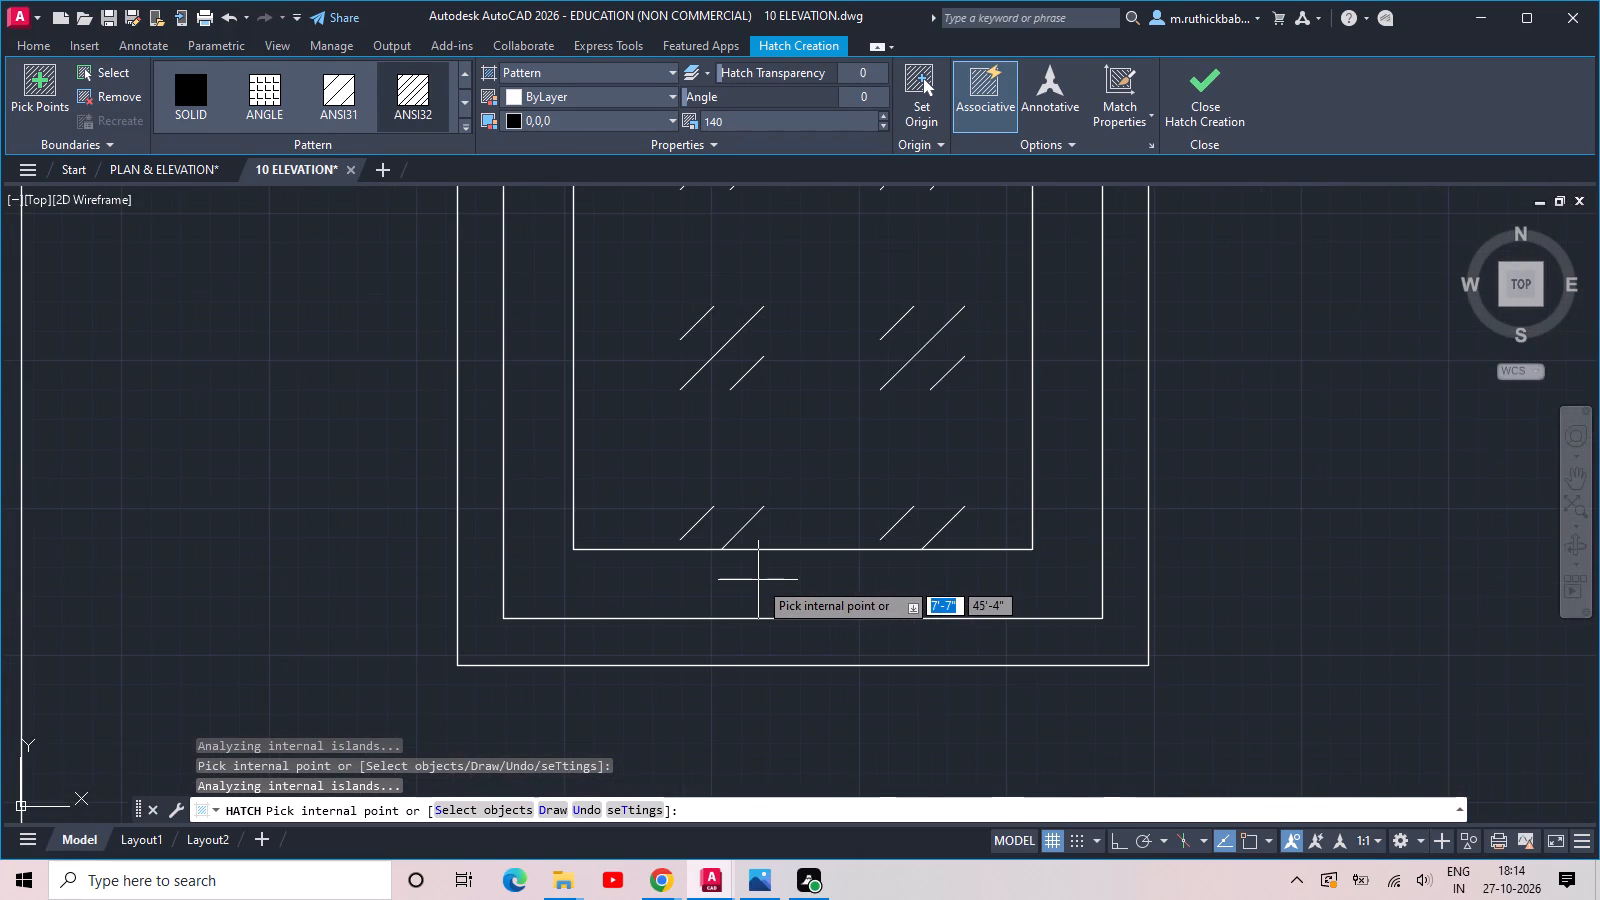
{"action": "scroll", "coordinate": [758, 580], "scroll_direction": "up", "scroll_amount": 1}
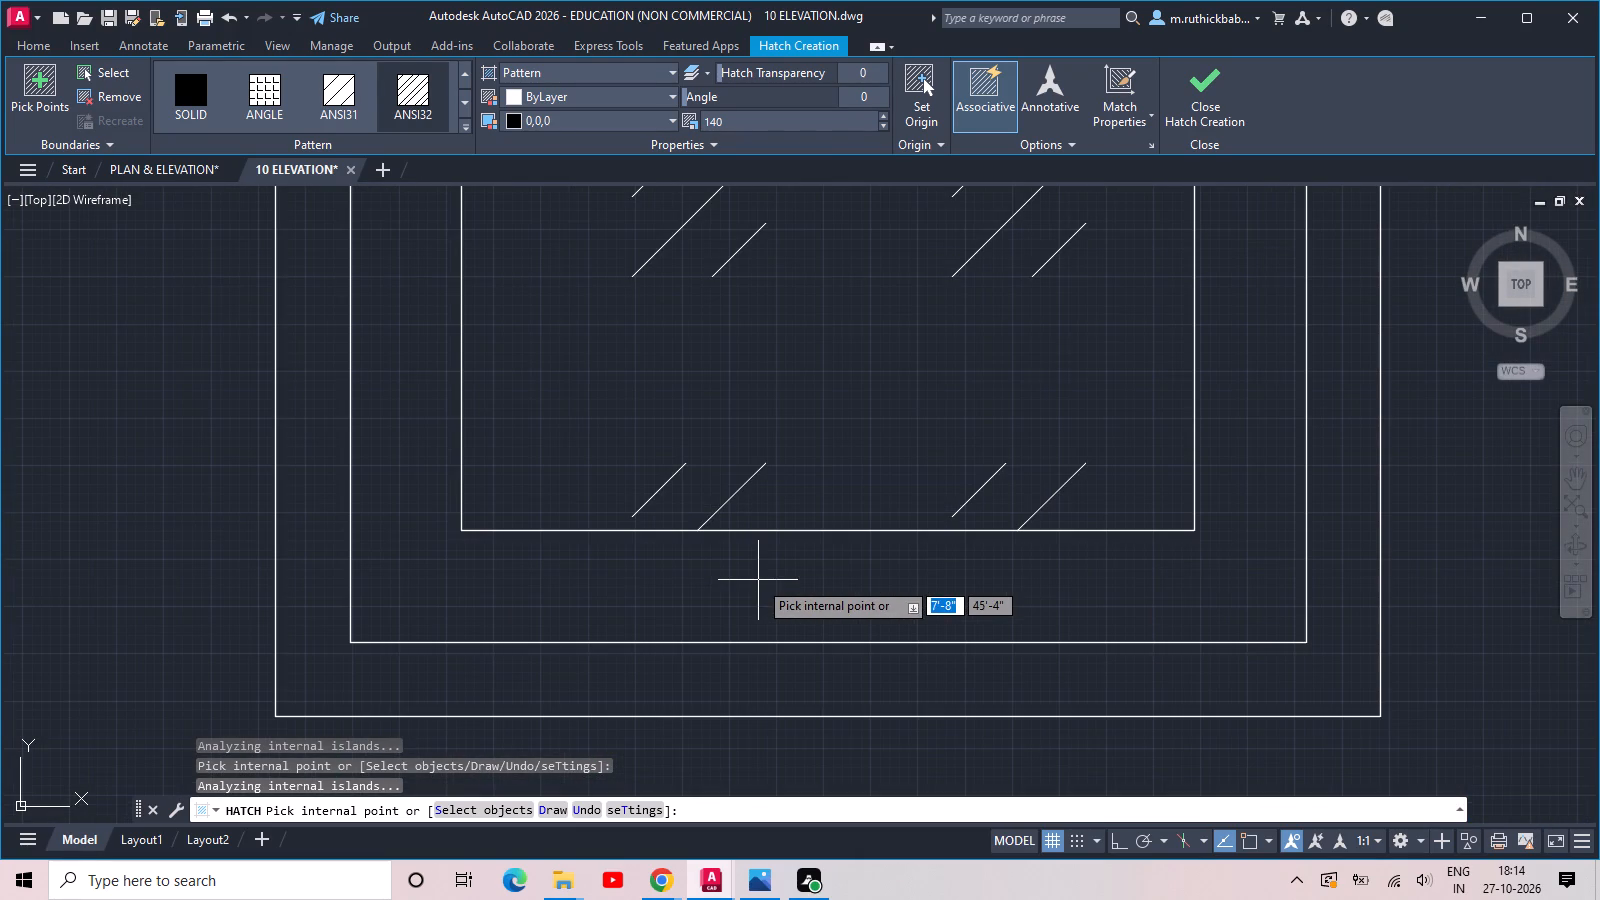
{"action": "left_click", "coordinate": [758, 580]}
Apply the ANSI32 hatch to the inner frame bands of the two upper windows in the original elevation's right column.
{"action": "scroll", "coordinate": [764, 582], "scroll_direction": "down", "scroll_amount": 8}
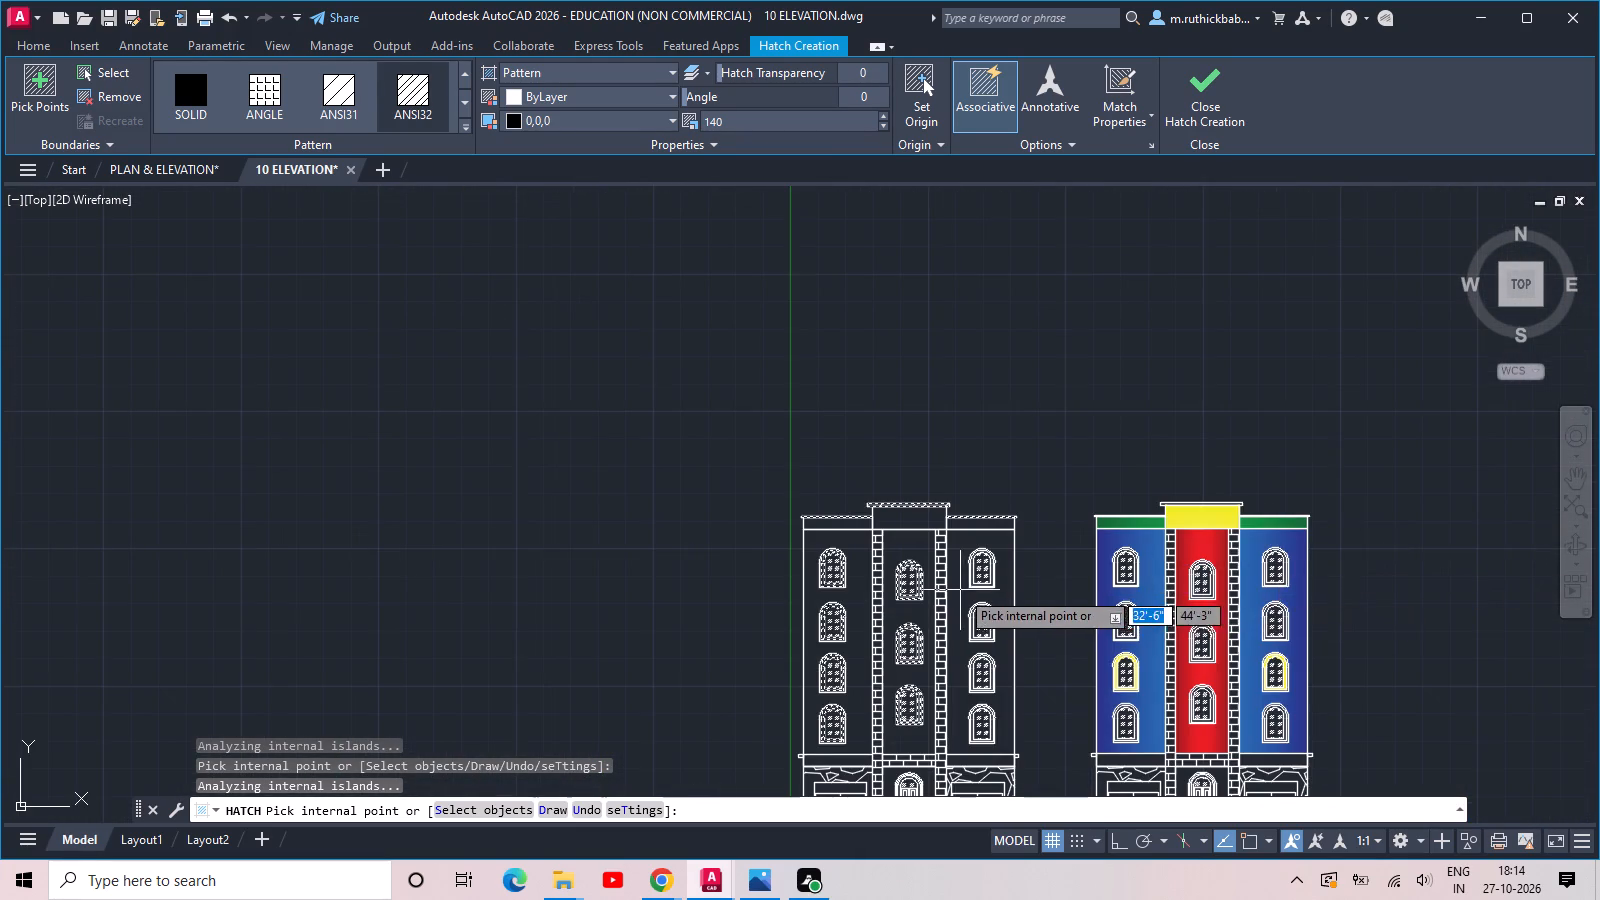
{"action": "scroll", "coordinate": [960, 590], "scroll_direction": "up", "scroll_amount": 8}
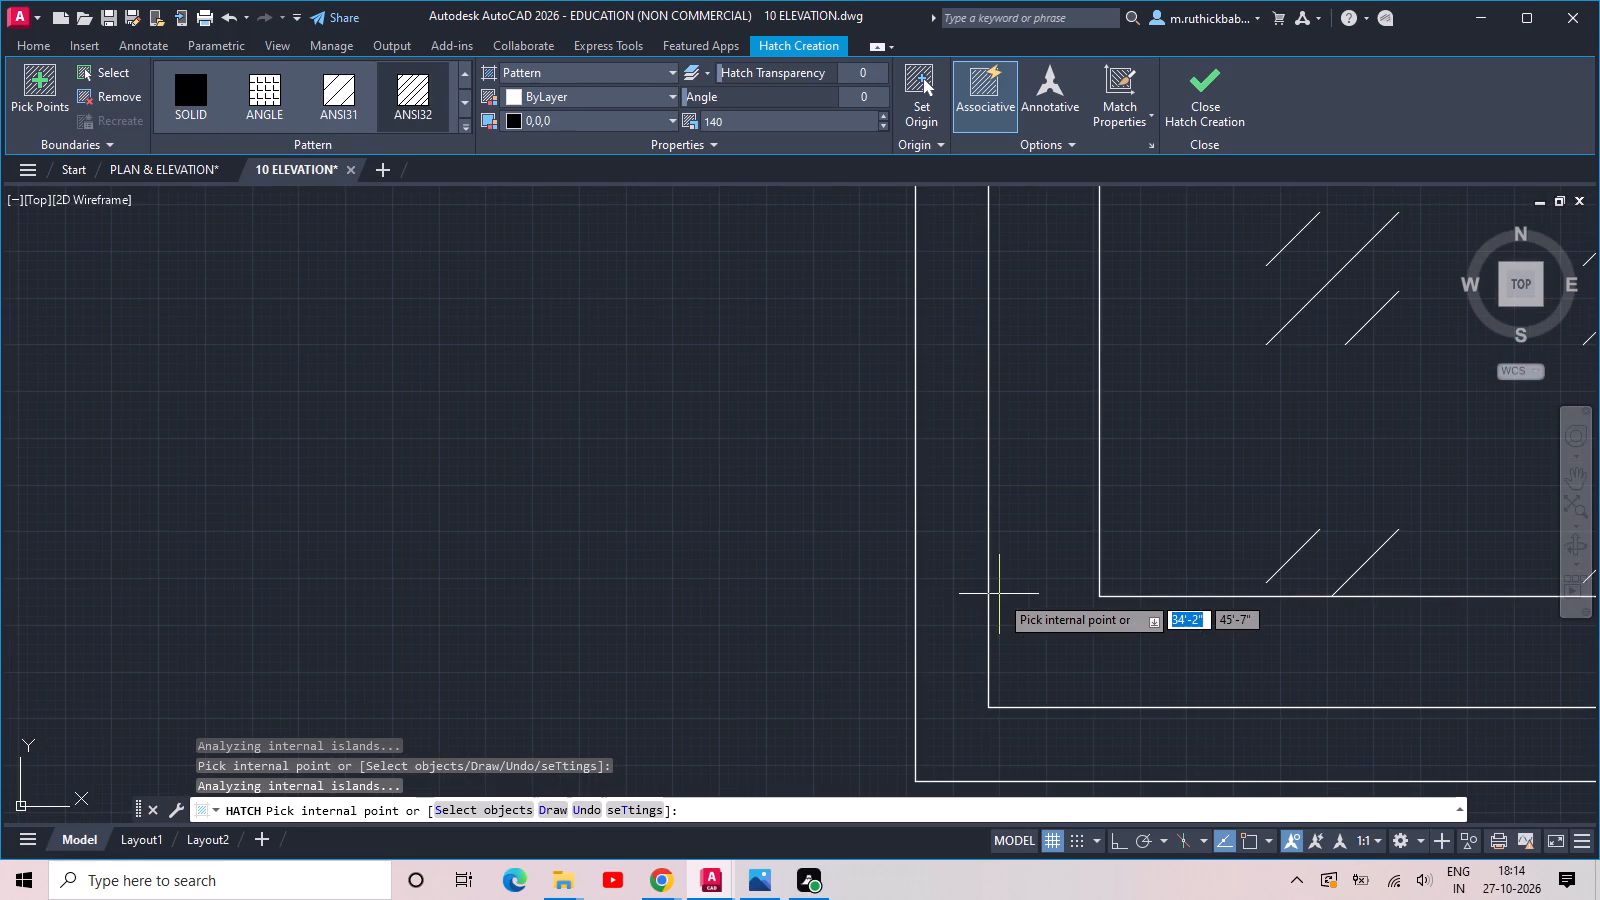
{"action": "left_click", "coordinate": [999, 594]}
{"action": "scroll", "coordinate": [999, 594], "scroll_direction": "down", "scroll_amount": 8}
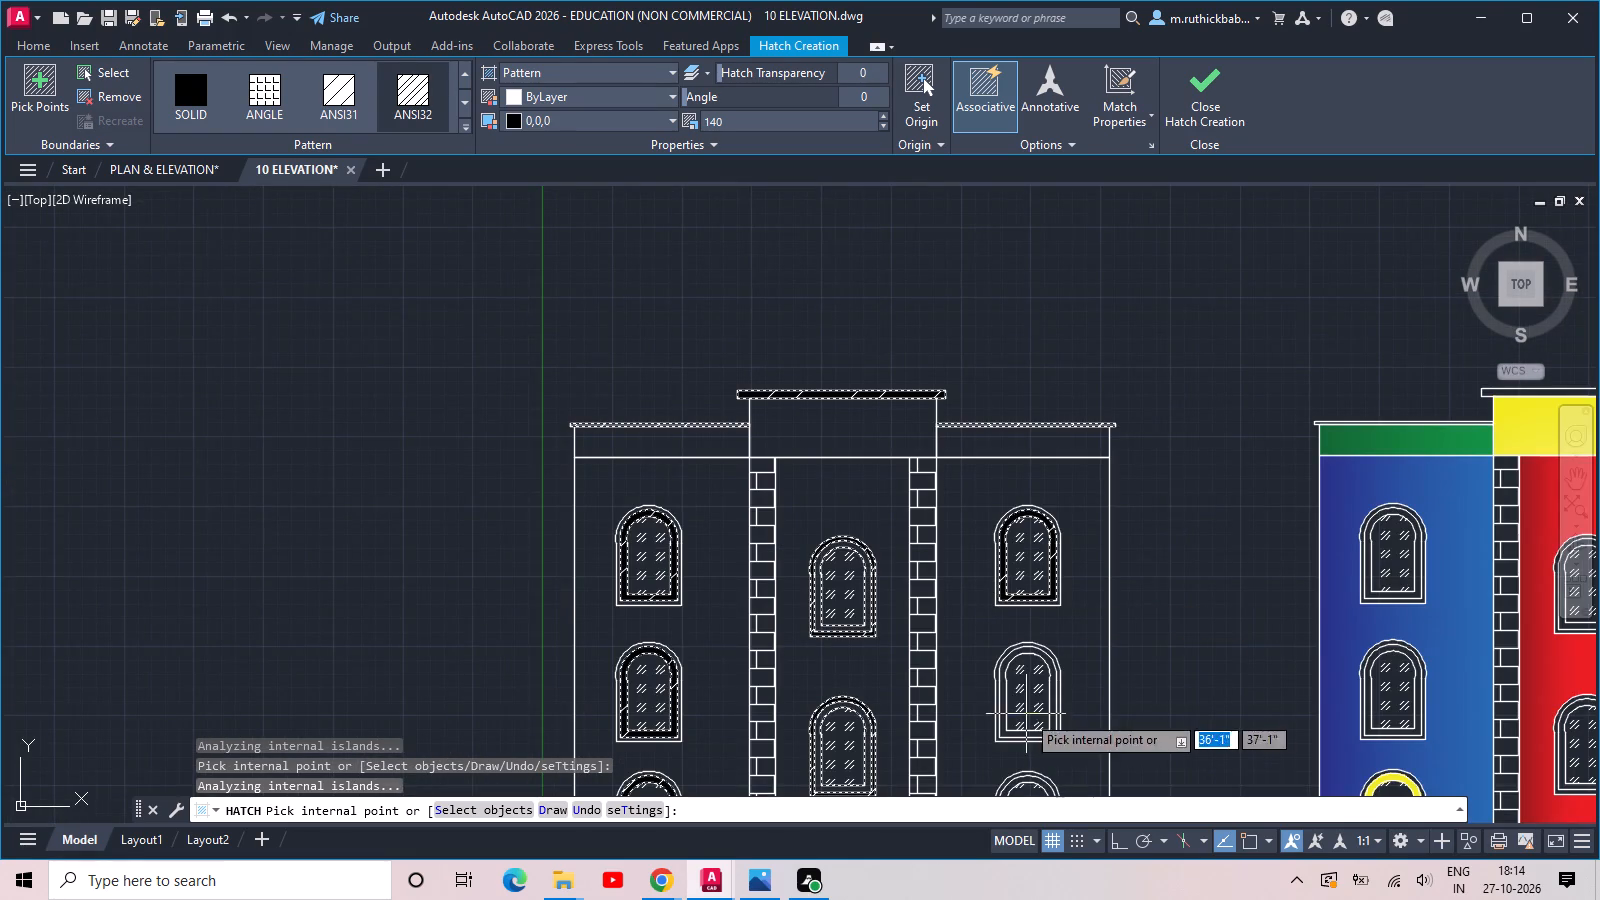
{"action": "scroll", "coordinate": [1027, 753], "scroll_direction": "up", "scroll_amount": 5}
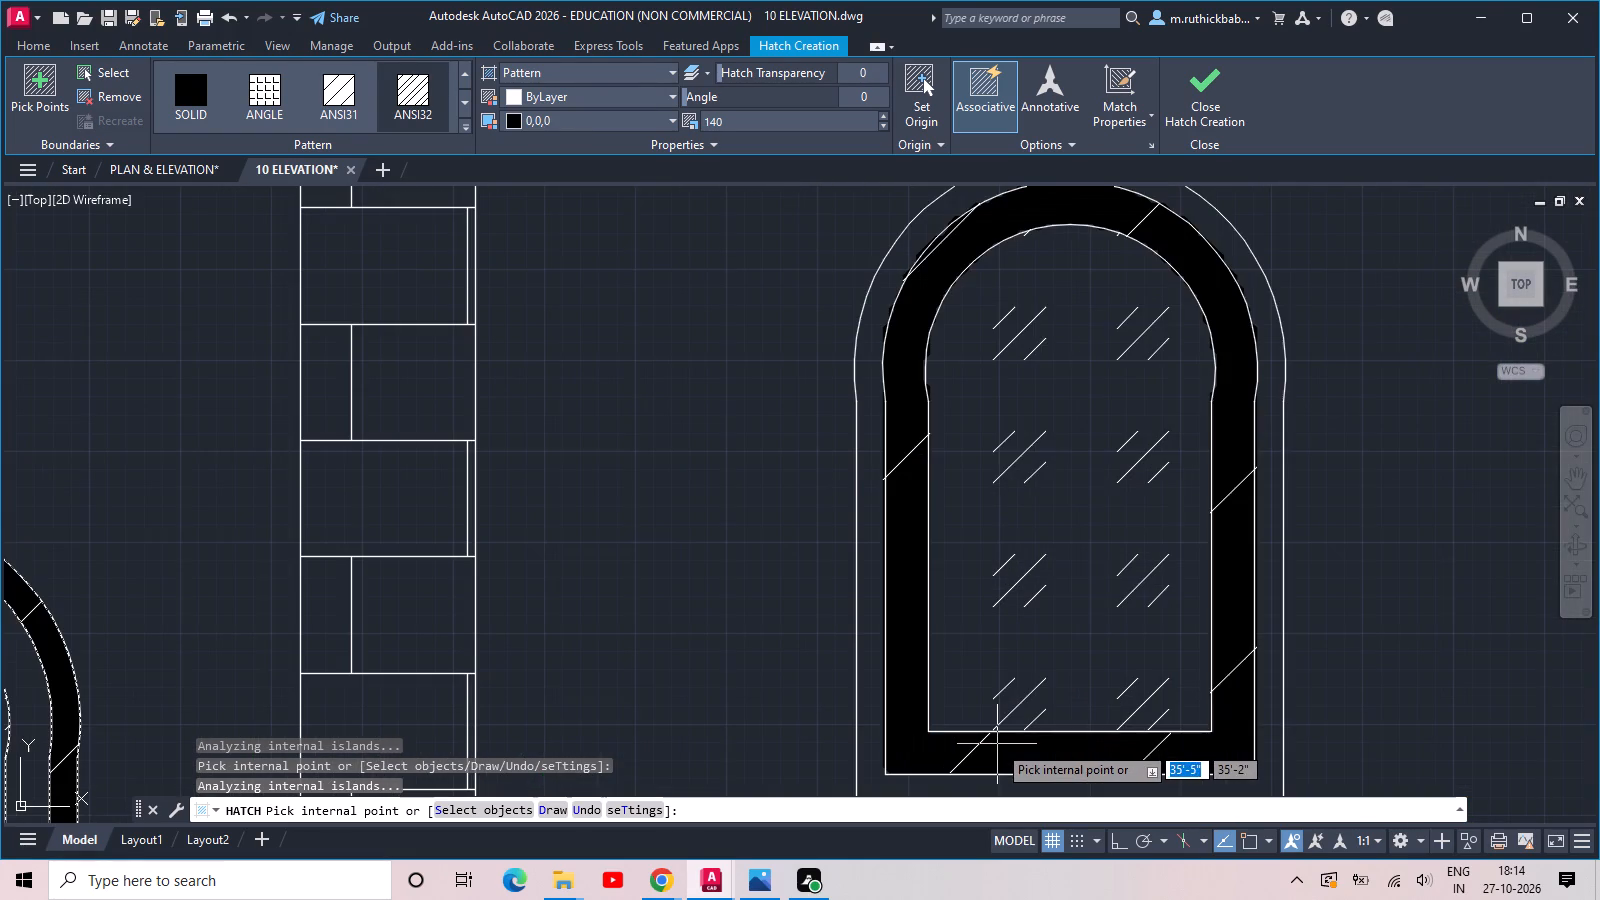
{"action": "left_click", "coordinate": [997, 744]}
Apply the ANSI32 hatch to the inner frame bands of the two lower windows in the original elevation's right column.
{"action": "scroll", "coordinate": [997, 744], "scroll_direction": "down", "scroll_amount": 5}
{"action": "scroll", "coordinate": [997, 776], "scroll_direction": "up", "scroll_amount": 1}
{"action": "middle_click_drag", "start_coordinate": [997, 776], "coordinate": [895, 511]}
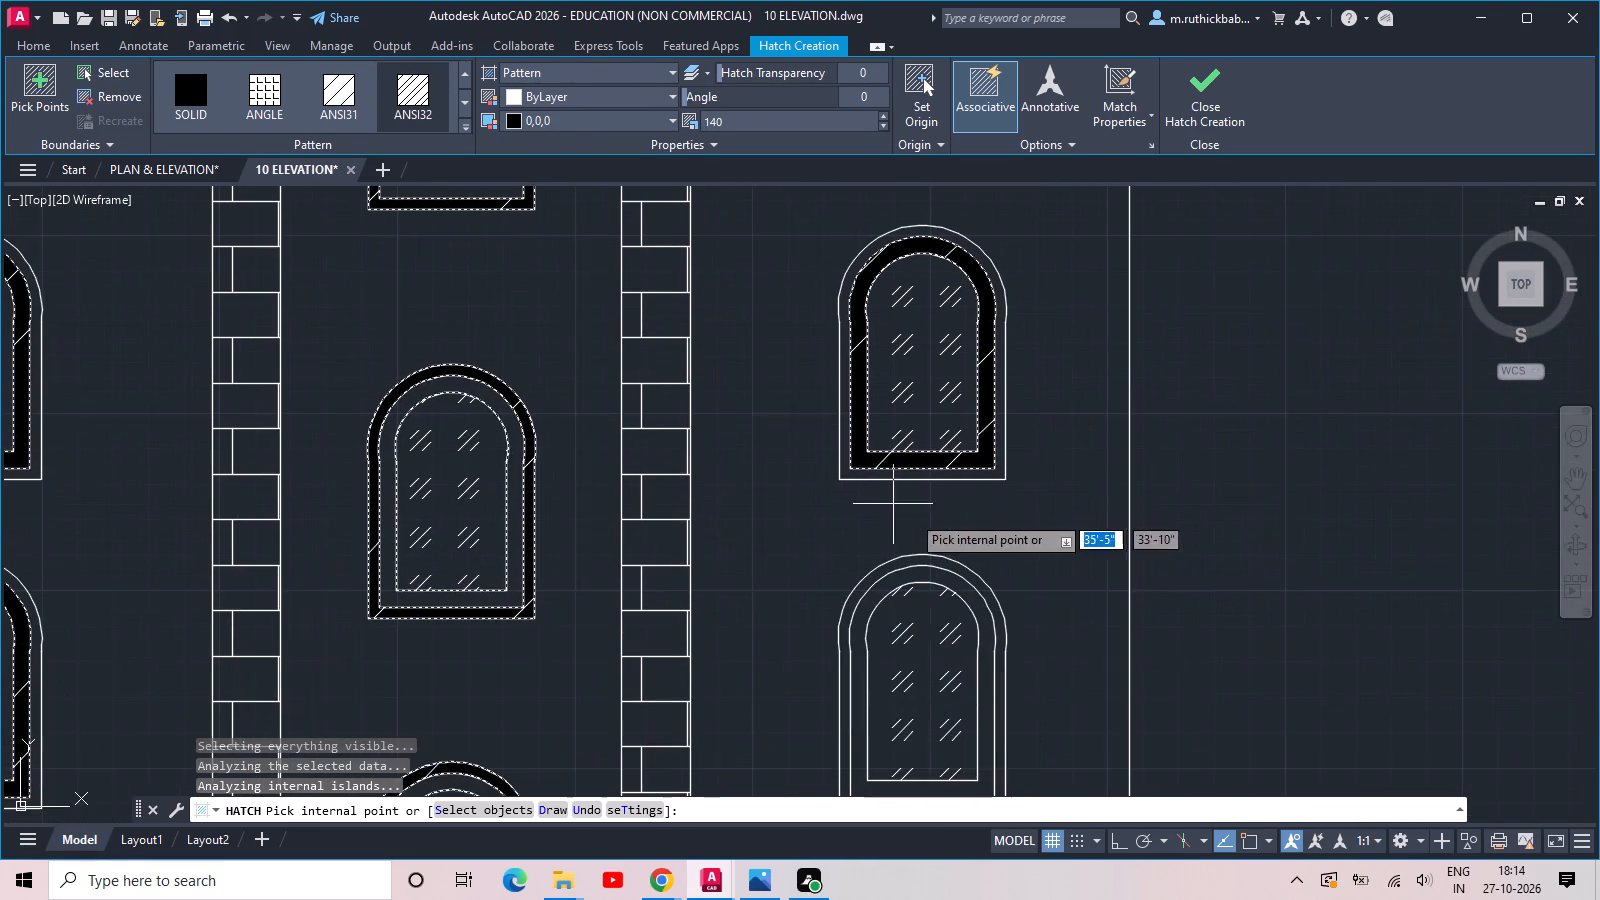
{"action": "scroll", "coordinate": [859, 626], "scroll_direction": "up", "scroll_amount": 3}
{"action": "left_click", "coordinate": [859, 626]}
{"action": "scroll", "coordinate": [859, 626], "scroll_direction": "down", "scroll_amount": 7}
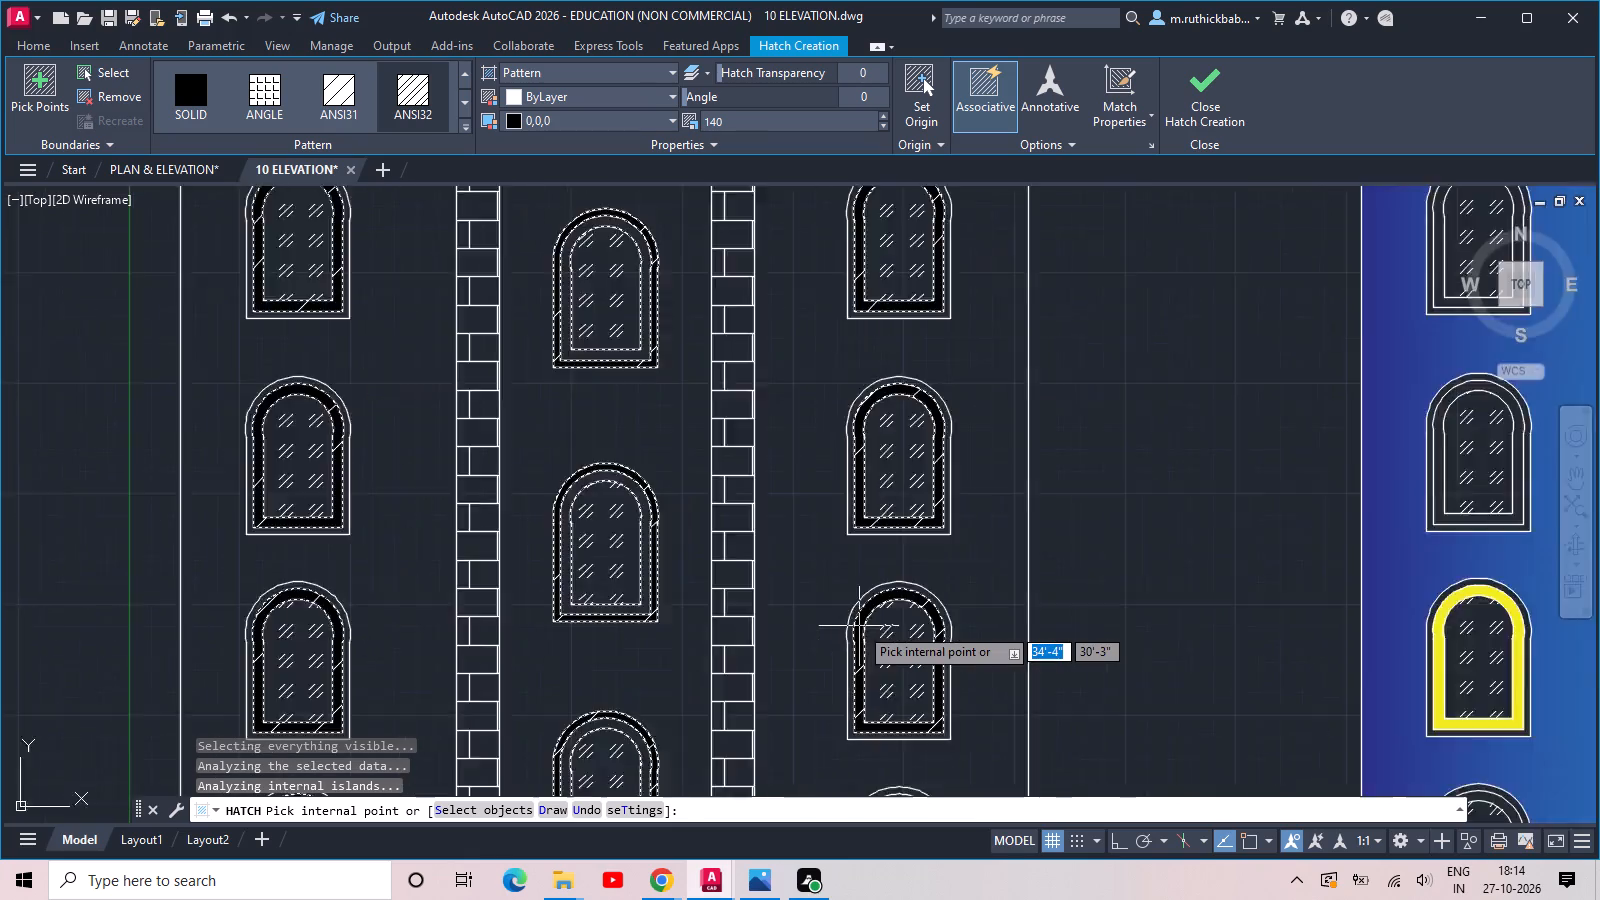
{"action": "scroll", "coordinate": [859, 626], "scroll_direction": "down", "scroll_amount": 3}
{"action": "scroll", "coordinate": [897, 686], "scroll_direction": "up", "scroll_amount": 6}
{"action": "scroll", "coordinate": [783, 638], "scroll_direction": "up", "scroll_amount": 3}
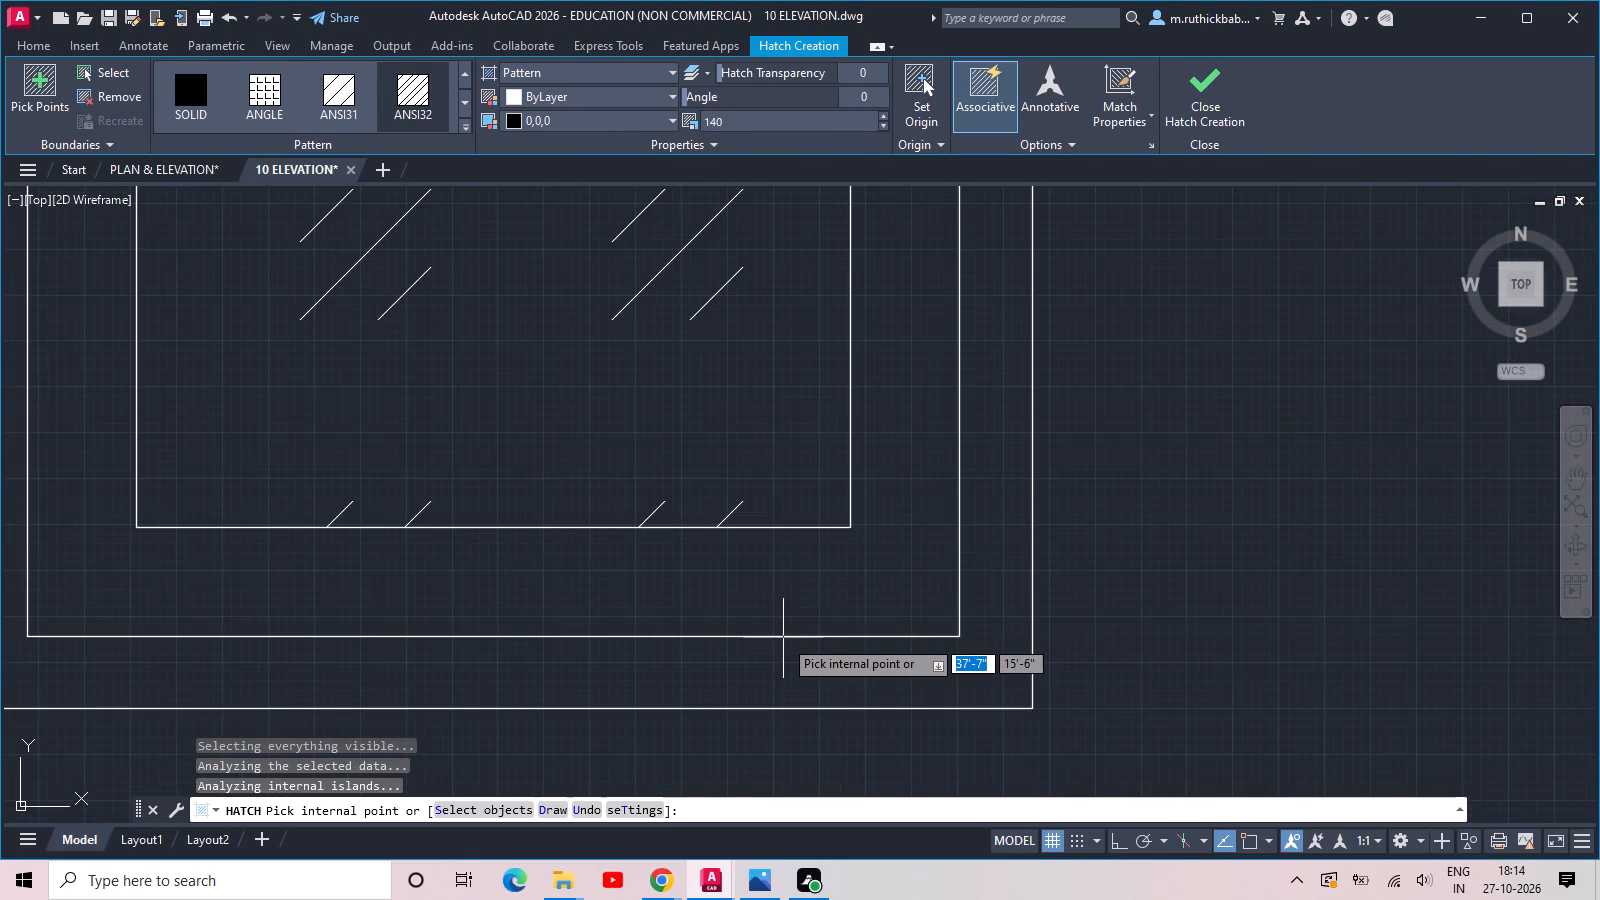
{"action": "left_click", "coordinate": [783, 613]}
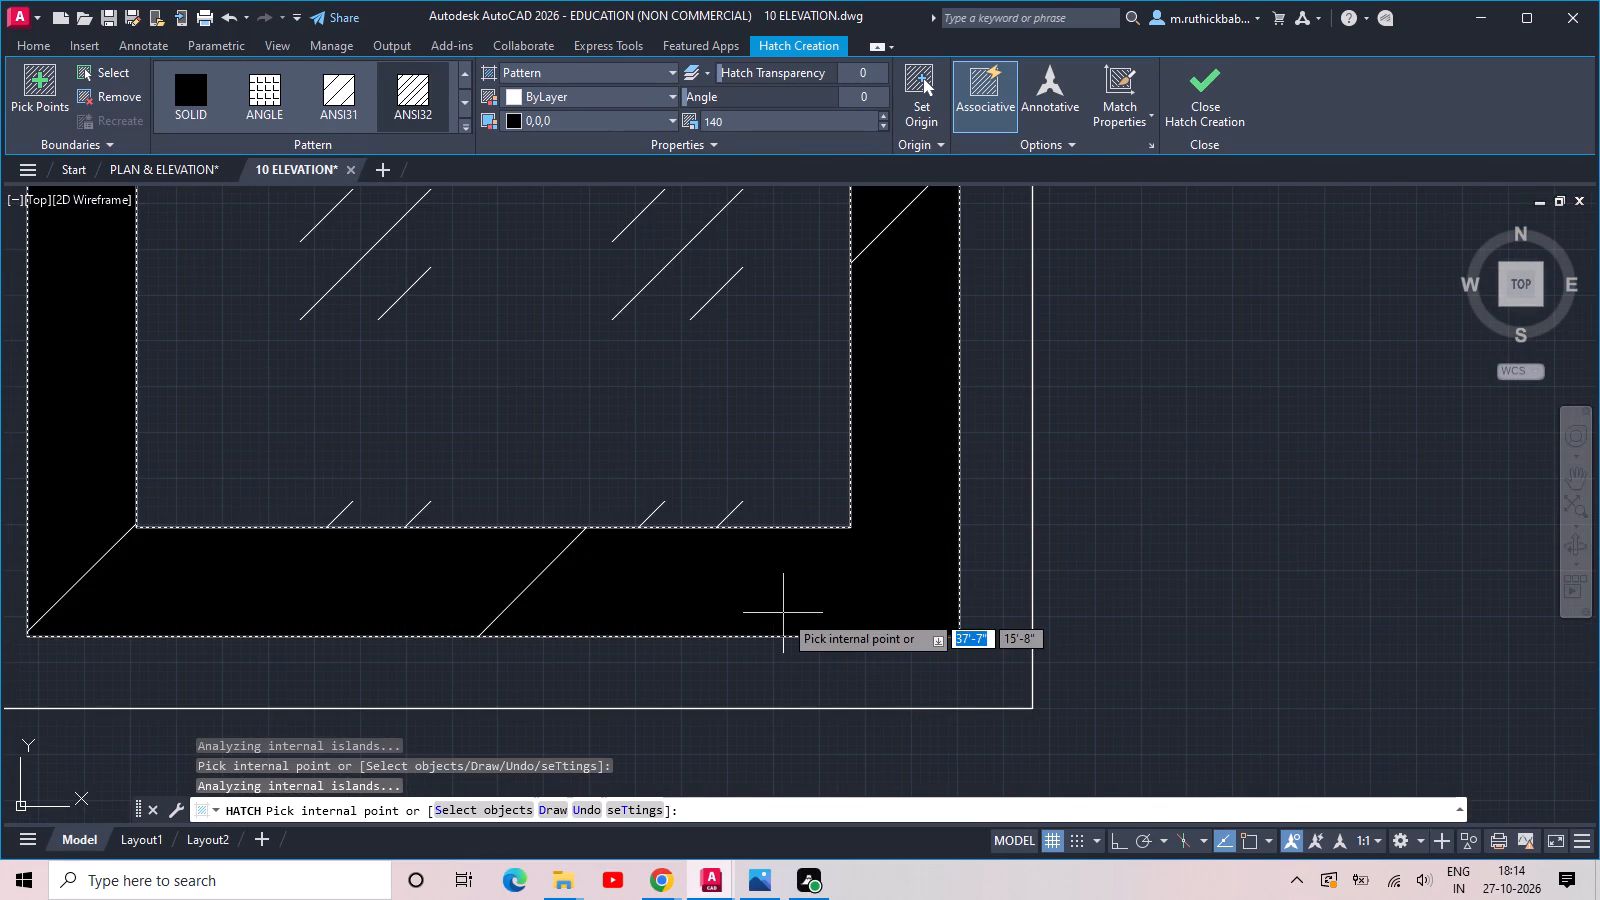
Apply the black-backed ANSI32 hatch to both brick strips flanking the red central bay of the coloured elevation.
{"action": "scroll", "coordinate": [796, 616], "scroll_direction": "down", "scroll_amount": 1}
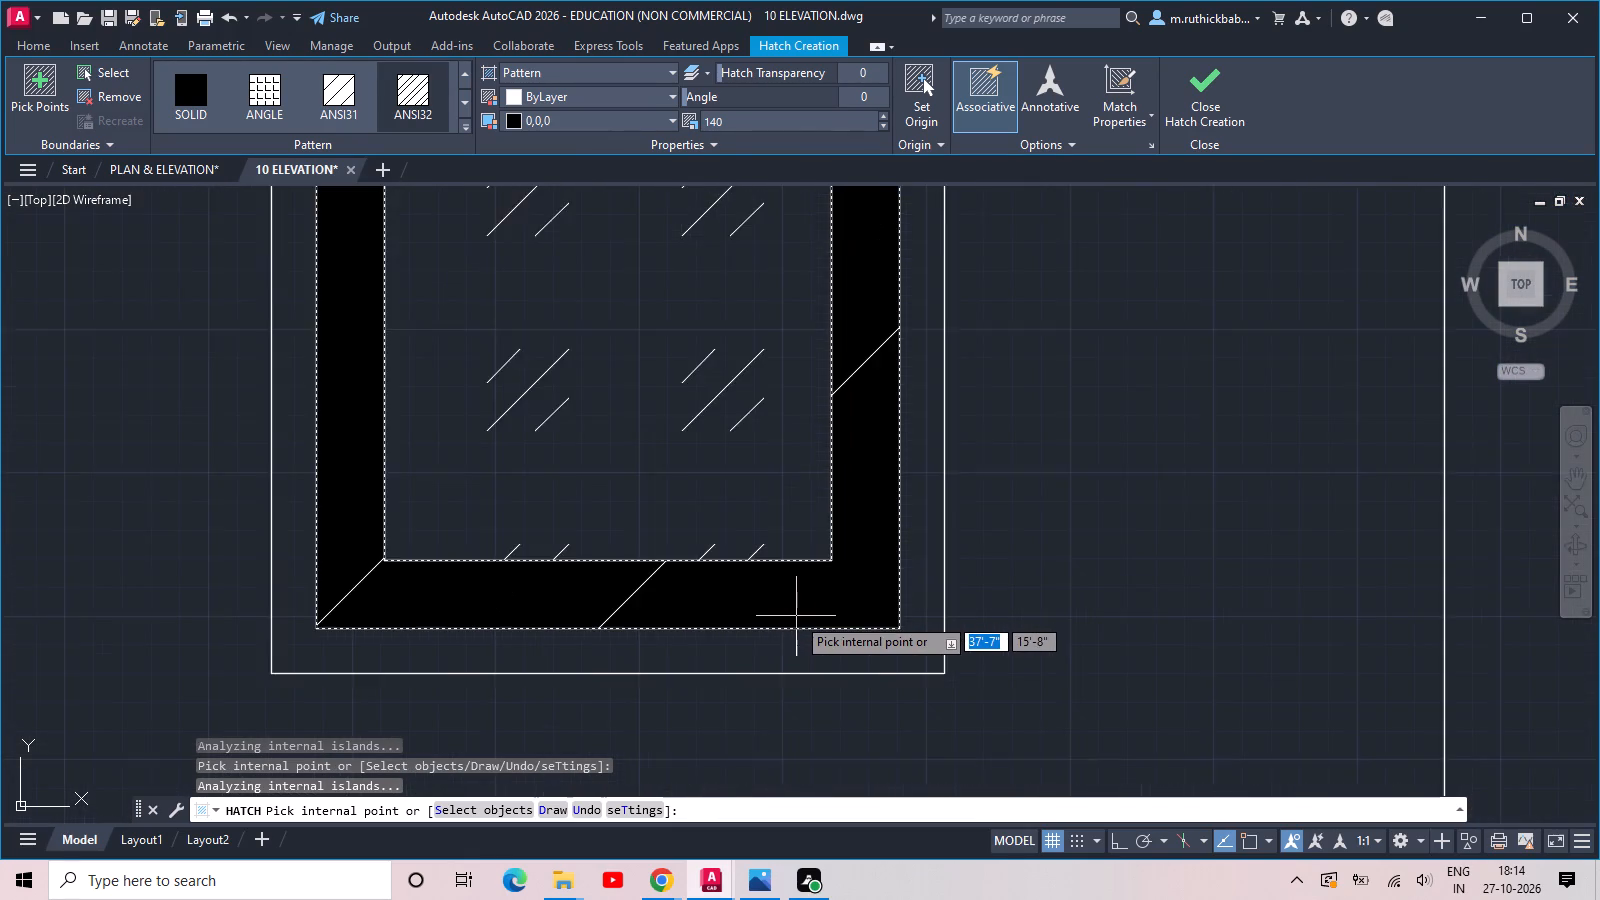
{"action": "scroll", "coordinate": [796, 616], "scroll_direction": "down", "scroll_amount": 5}
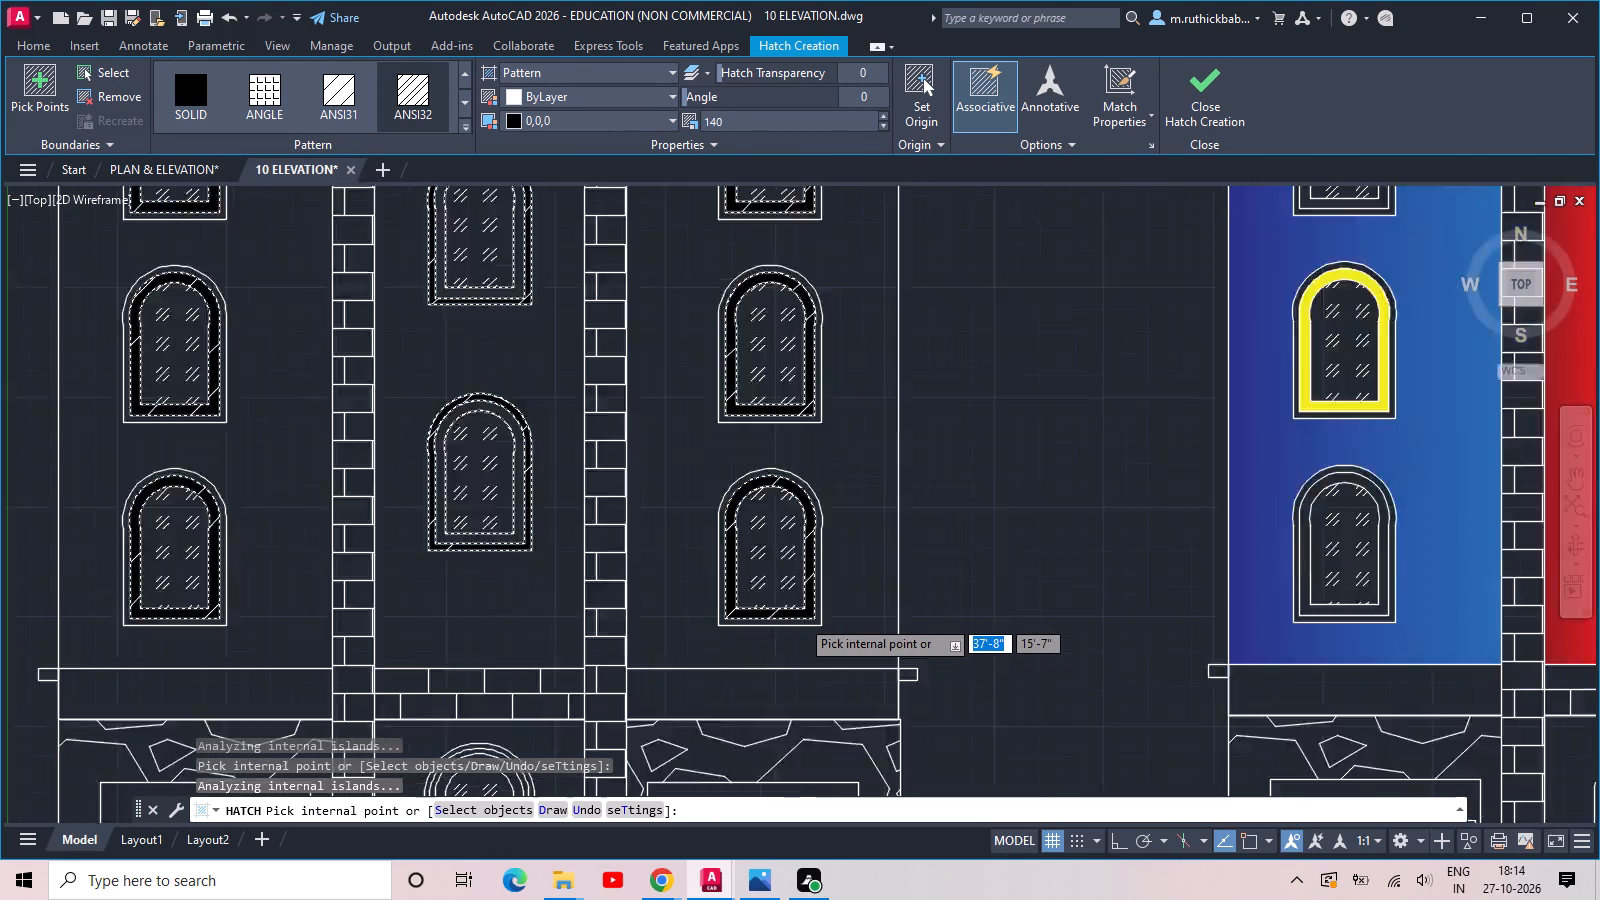
{"action": "scroll", "coordinate": [800, 618], "scroll_direction": "down", "scroll_amount": 1}
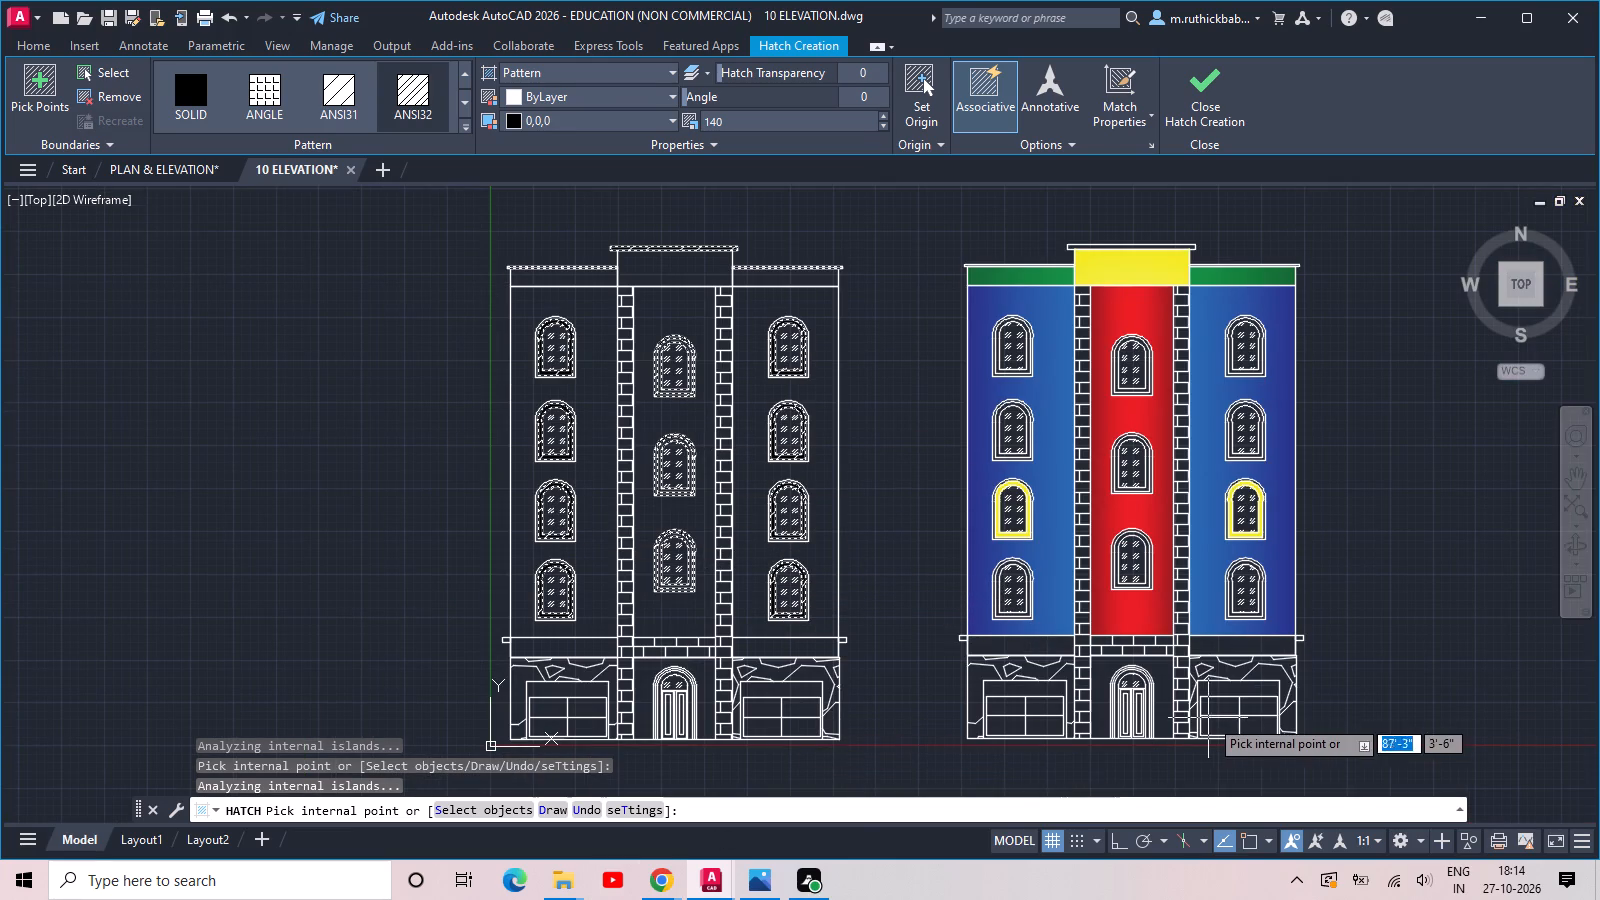
{"action": "scroll", "coordinate": [1160, 608], "scroll_direction": "up", "scroll_amount": 1}
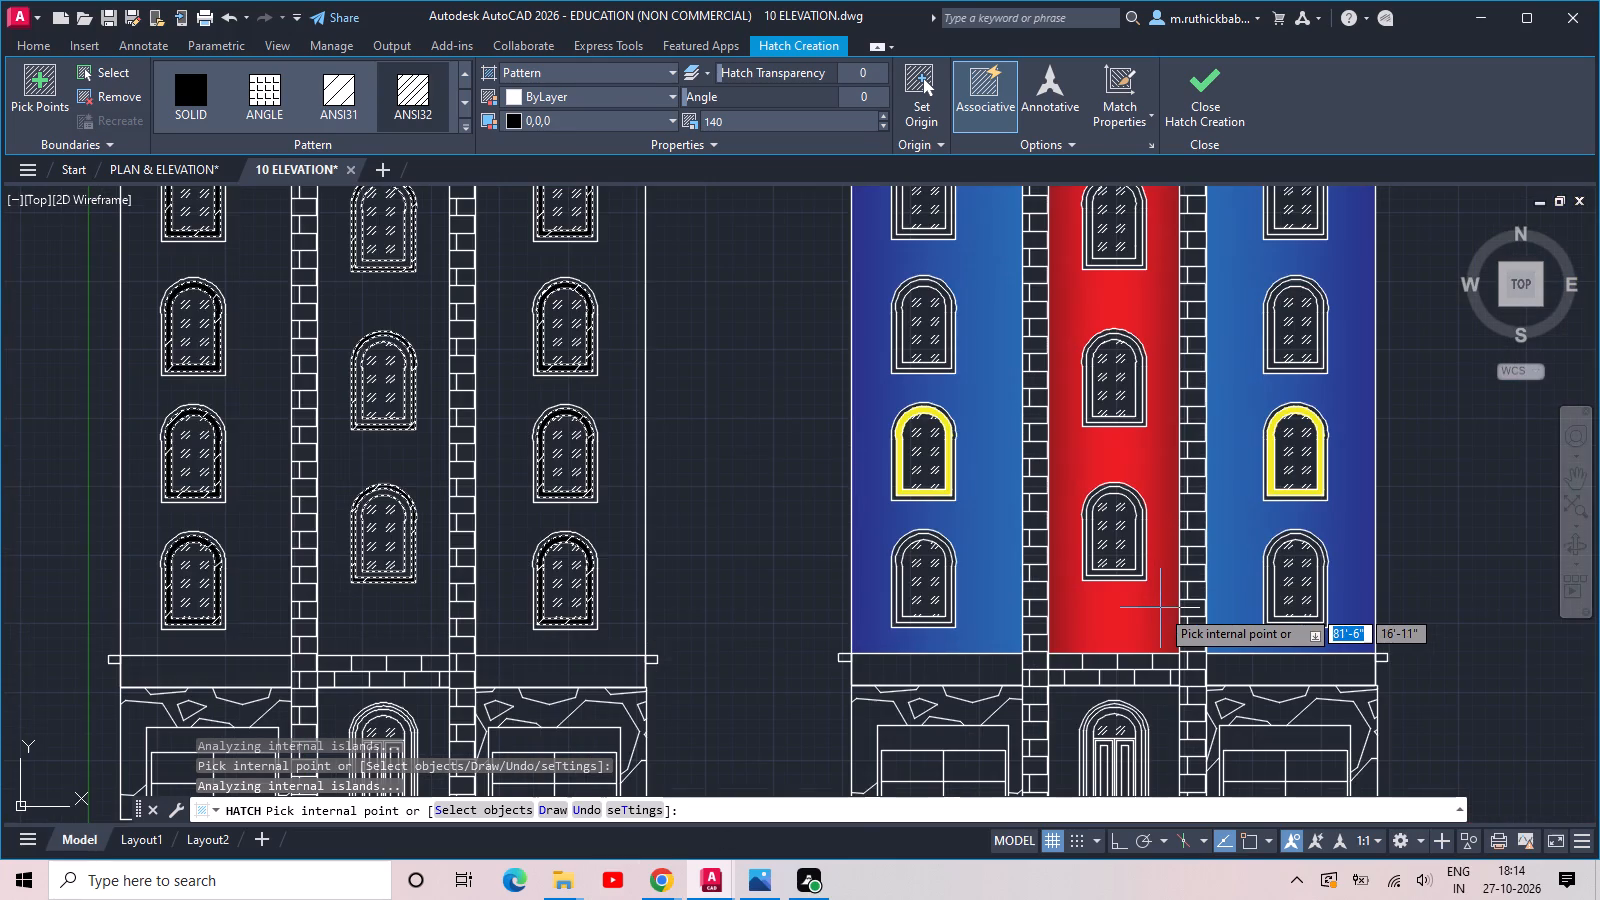
{"action": "scroll", "coordinate": [1160, 608], "scroll_direction": "up", "scroll_amount": 2}
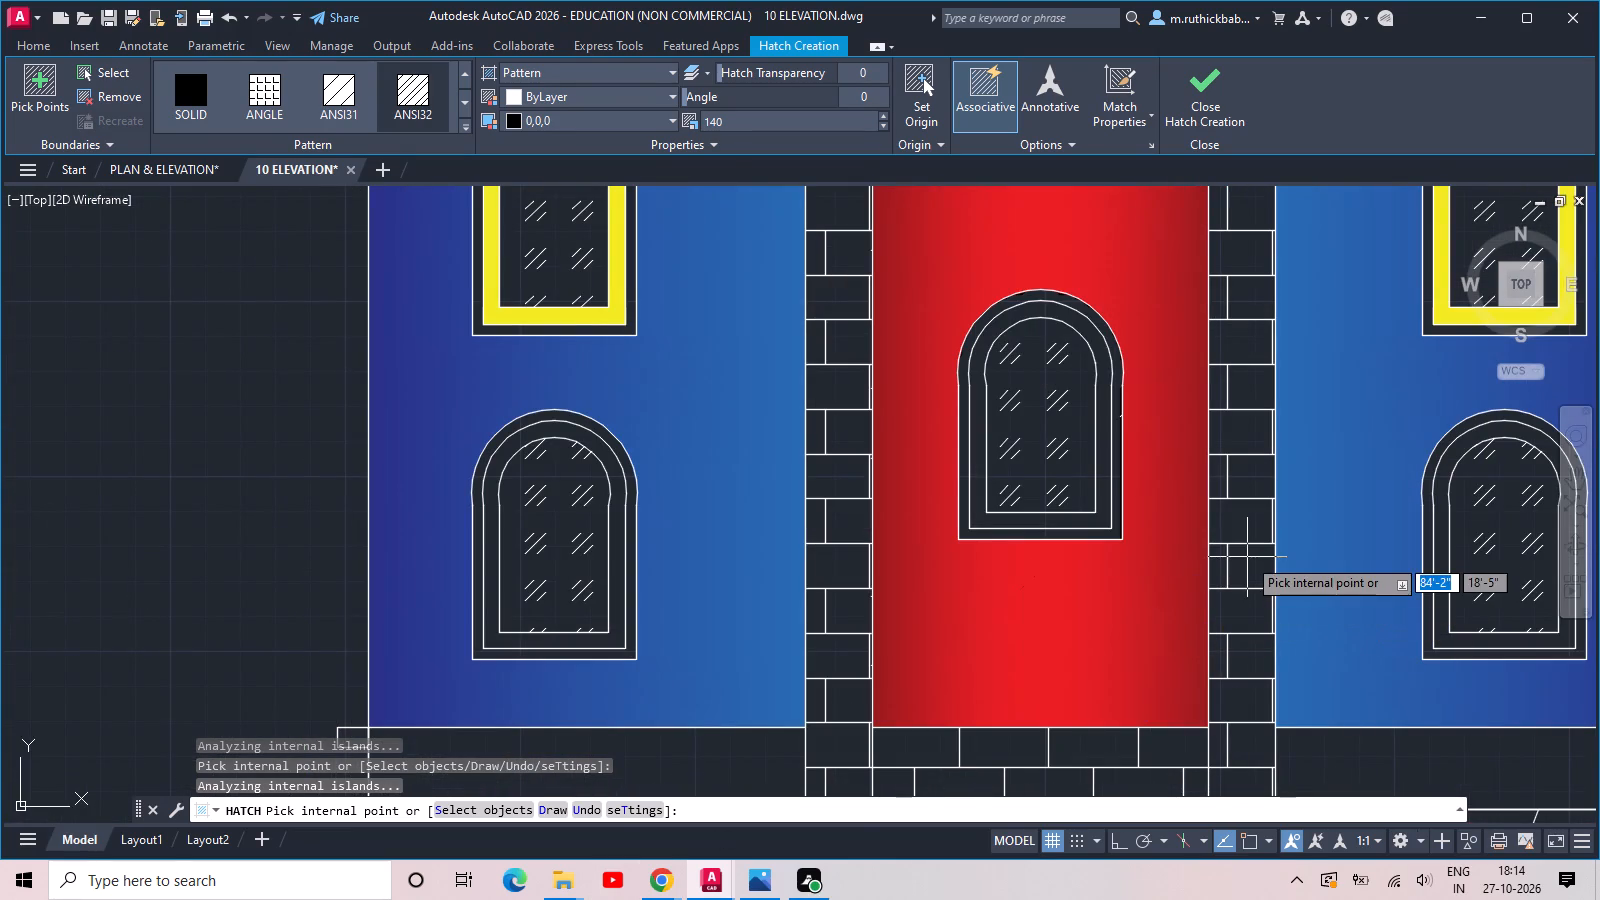
{"action": "left_click", "coordinate": [1252, 582]}
{"action": "scroll", "coordinate": [1242, 589], "scroll_direction": "down", "scroll_amount": 2}
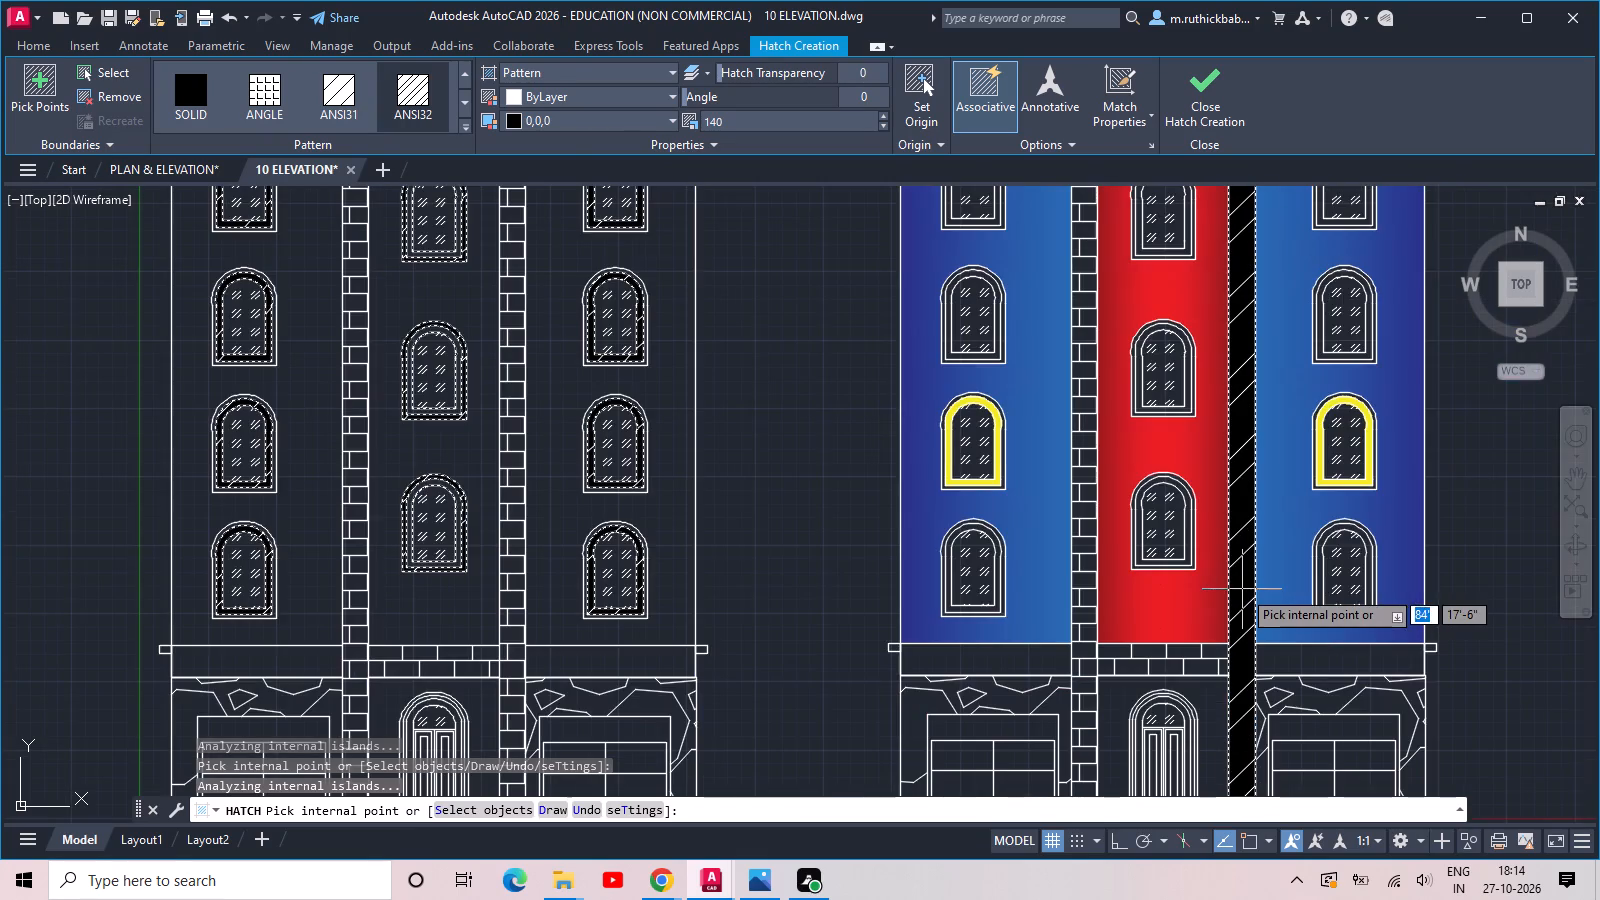
{"action": "scroll", "coordinate": [1037, 563], "scroll_direction": "down", "scroll_amount": 2}
{"action": "scroll", "coordinate": [1079, 548], "scroll_direction": "up", "scroll_amount": 1}
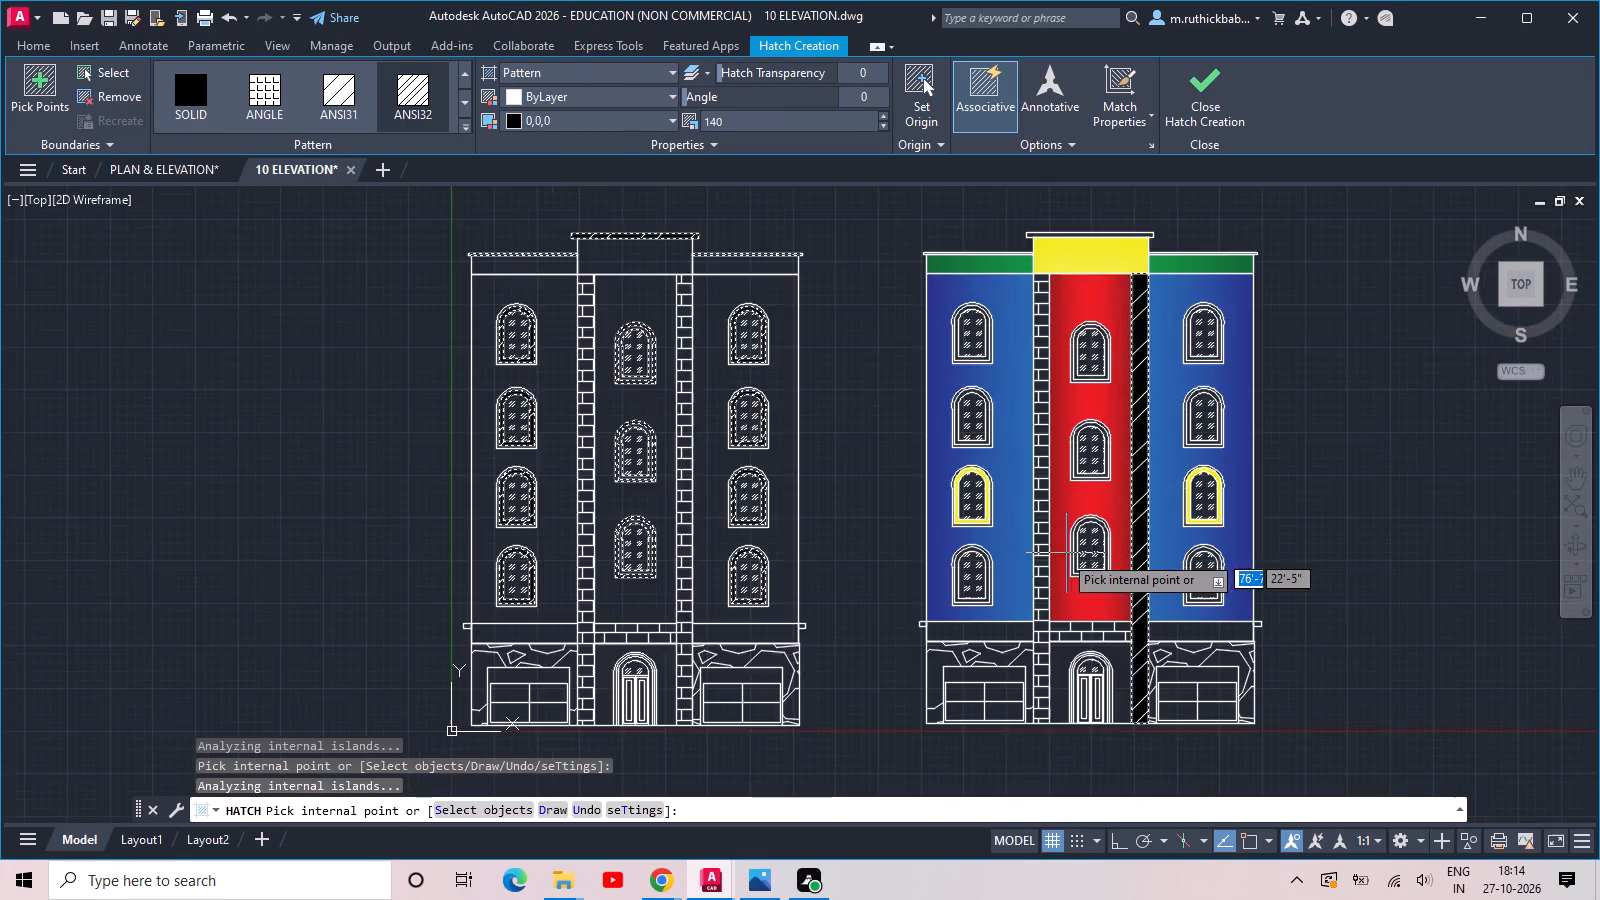
{"action": "scroll", "coordinate": [1057, 555], "scroll_direction": "up", "scroll_amount": 2}
{"action": "left_click", "coordinate": [1041, 553]}
Examine the hatch preview on the coloured elevation's brick strips, close up near the entrance and against both elevations.
{"action": "scroll", "coordinate": [1041, 553], "scroll_direction": "down", "scroll_amount": 2}
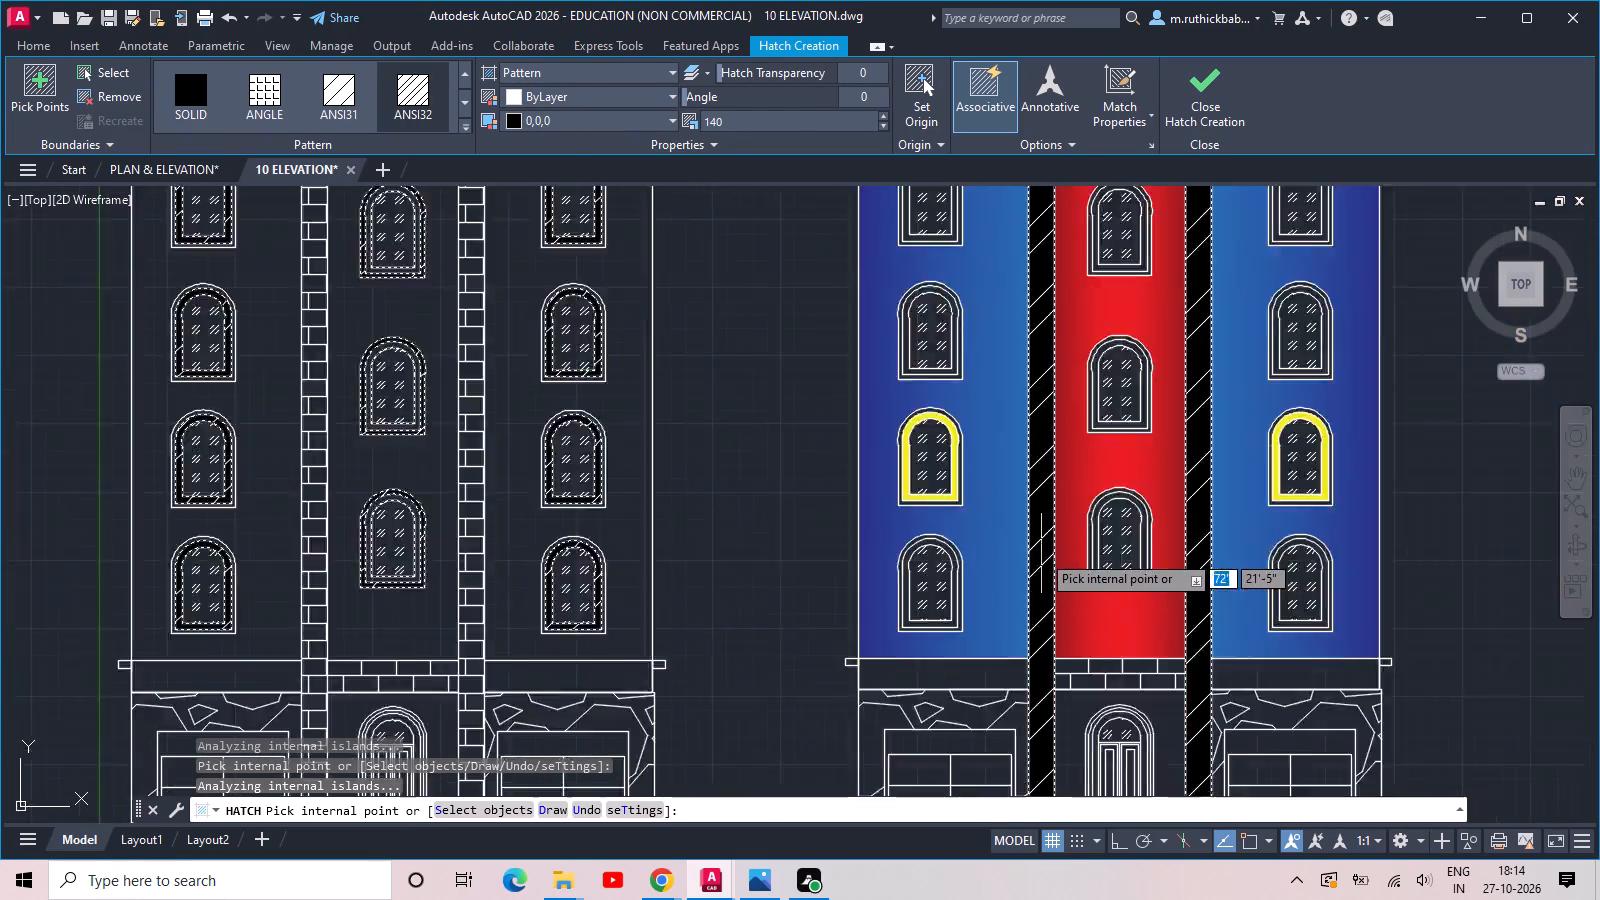
{"action": "scroll", "coordinate": [1041, 553], "scroll_direction": "down", "scroll_amount": 1}
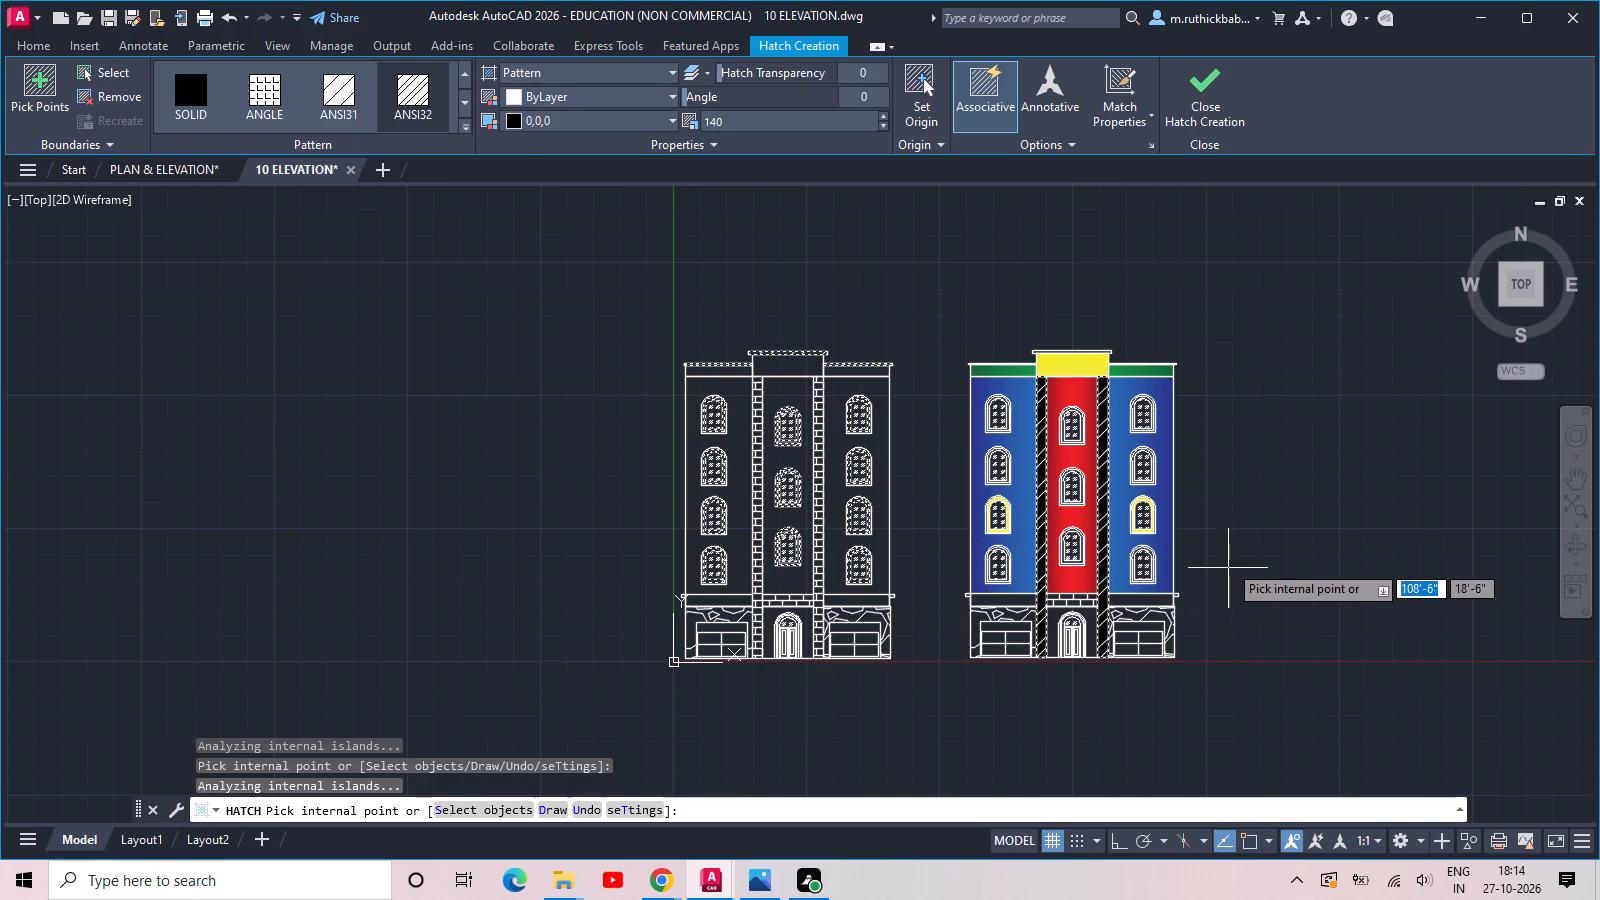
{"action": "scroll", "coordinate": [1087, 686], "scroll_direction": "up", "scroll_amount": 2}
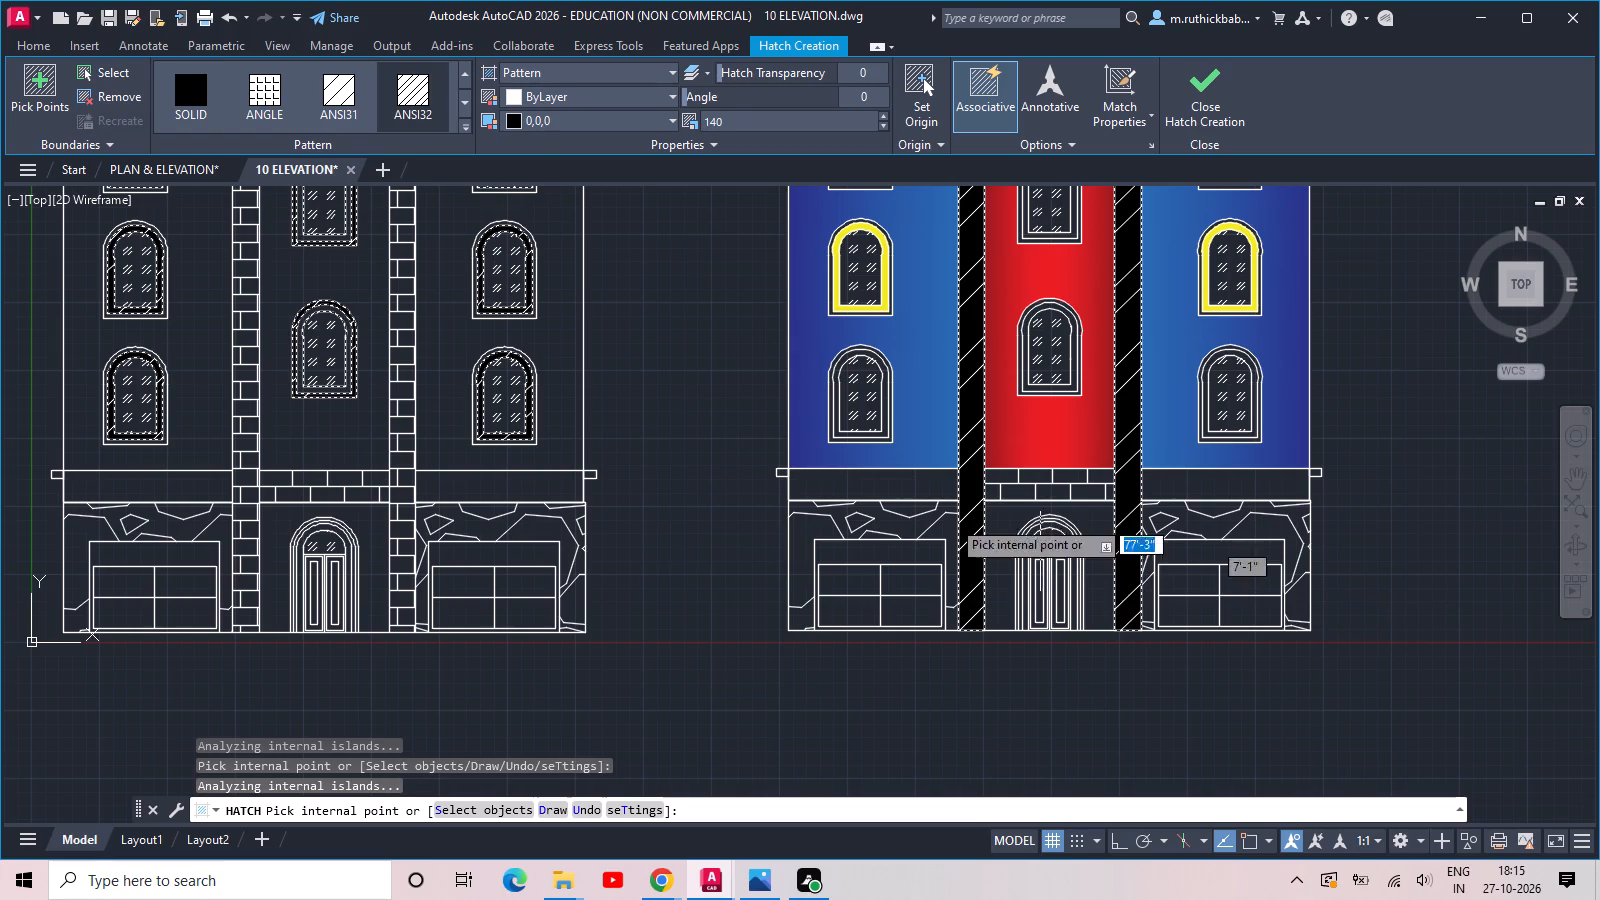
{"action": "scroll", "coordinate": [643, 472], "scroll_direction": "up", "scroll_amount": 1}
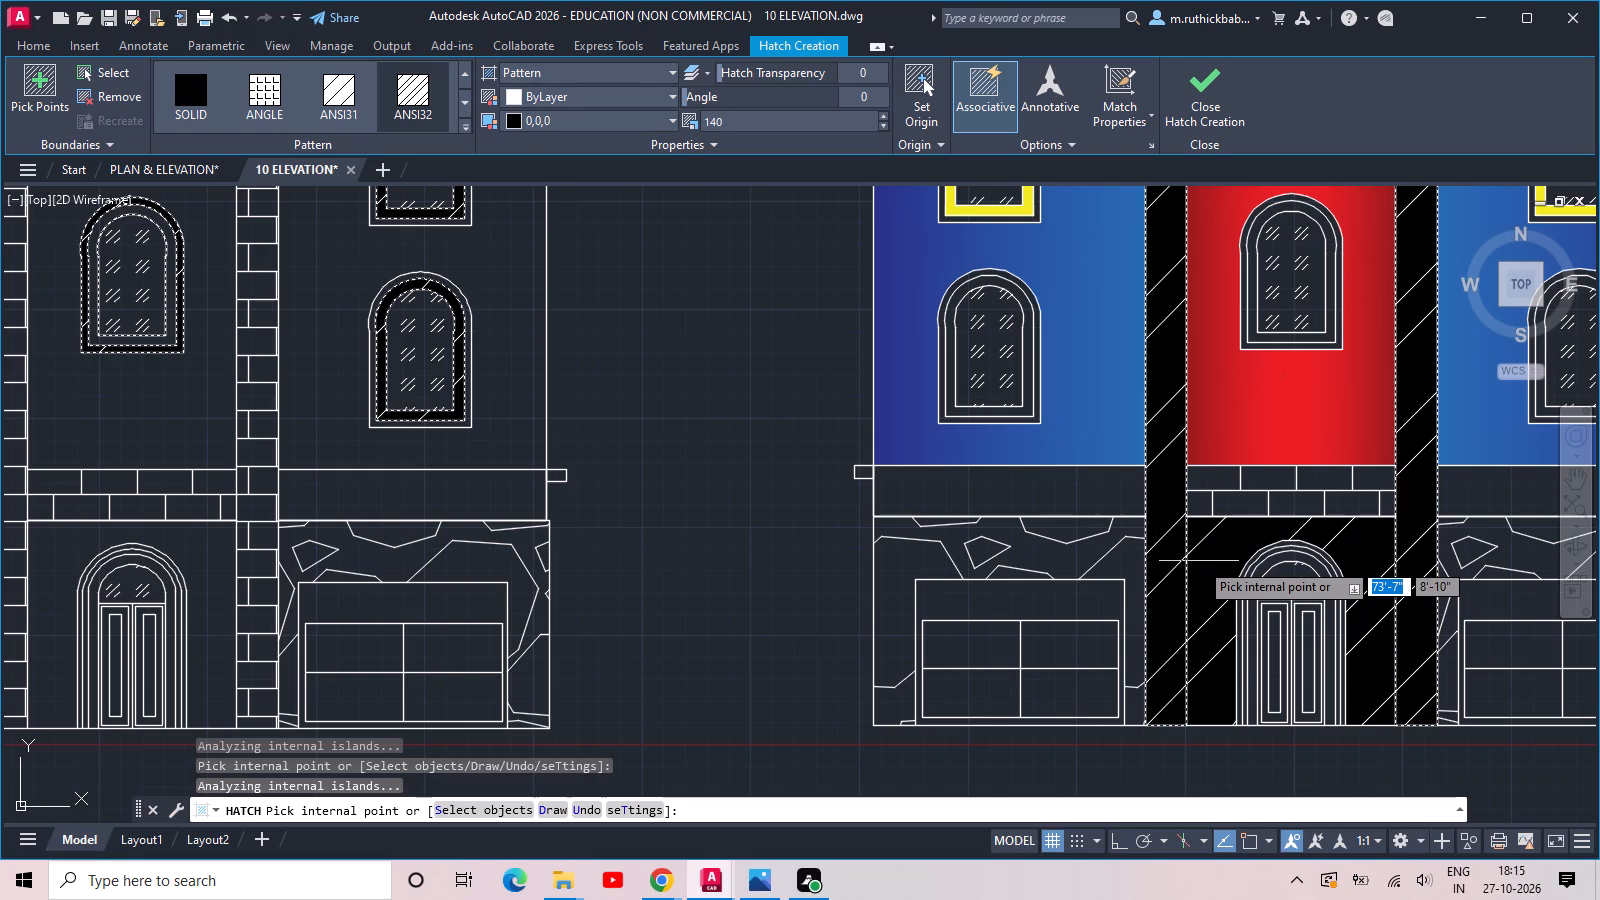
{"action": "scroll", "coordinate": [1199, 561], "scroll_direction": "down", "scroll_amount": 5}
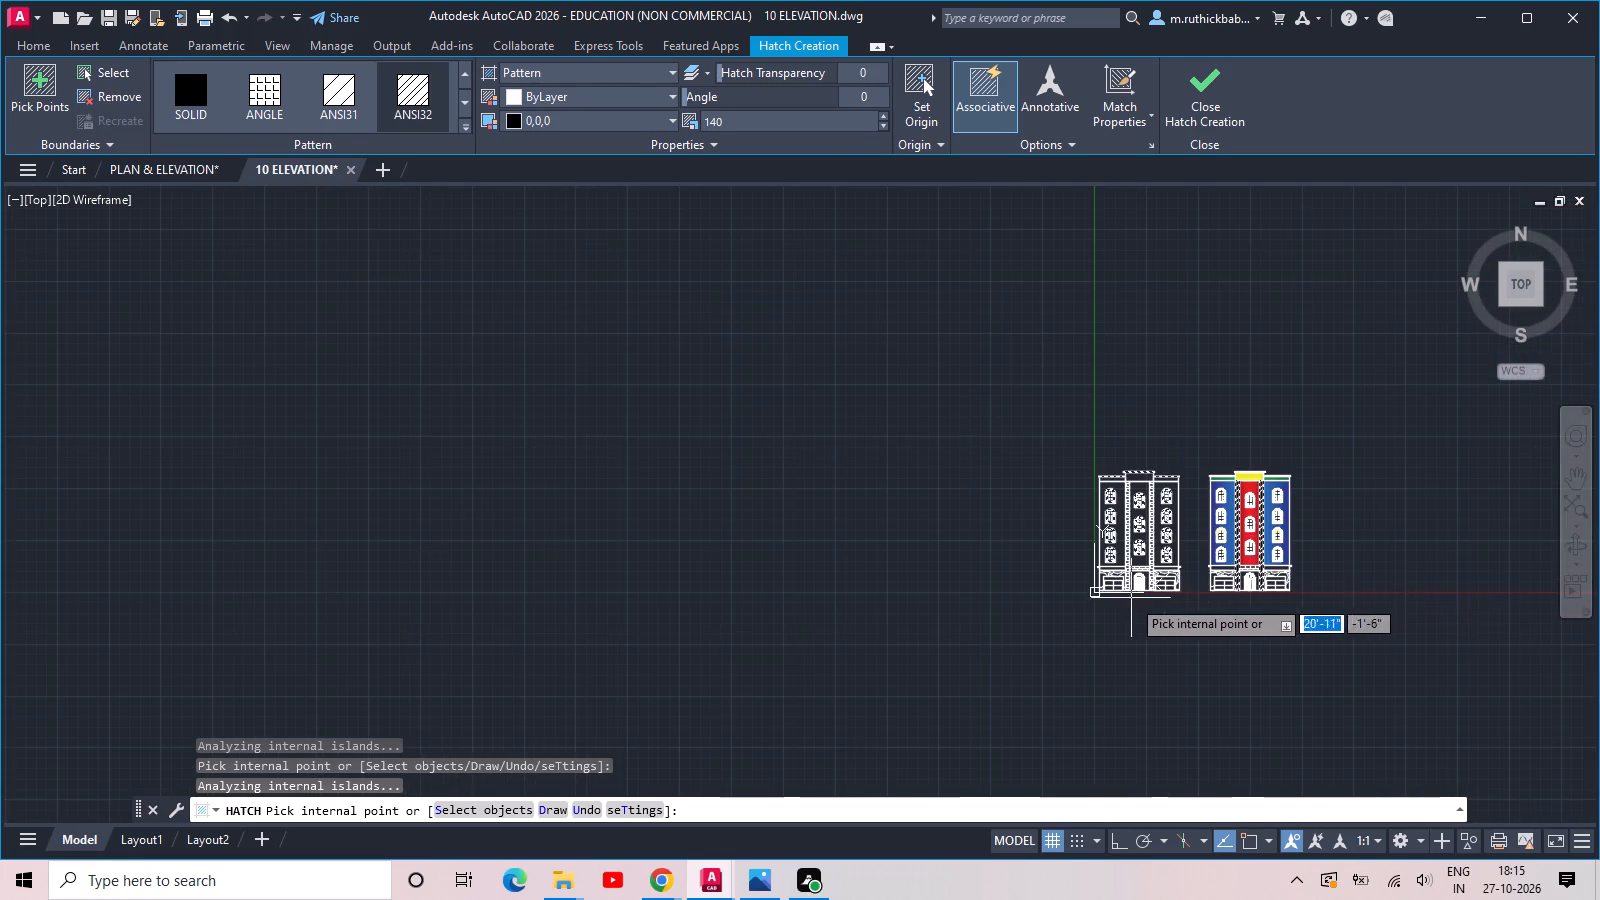
{"action": "middle_click_drag", "start_coordinate": [1130, 599], "coordinate": [750, 644]}
{"action": "scroll", "coordinate": [892, 628], "scroll_direction": "up", "scroll_amount": 3}
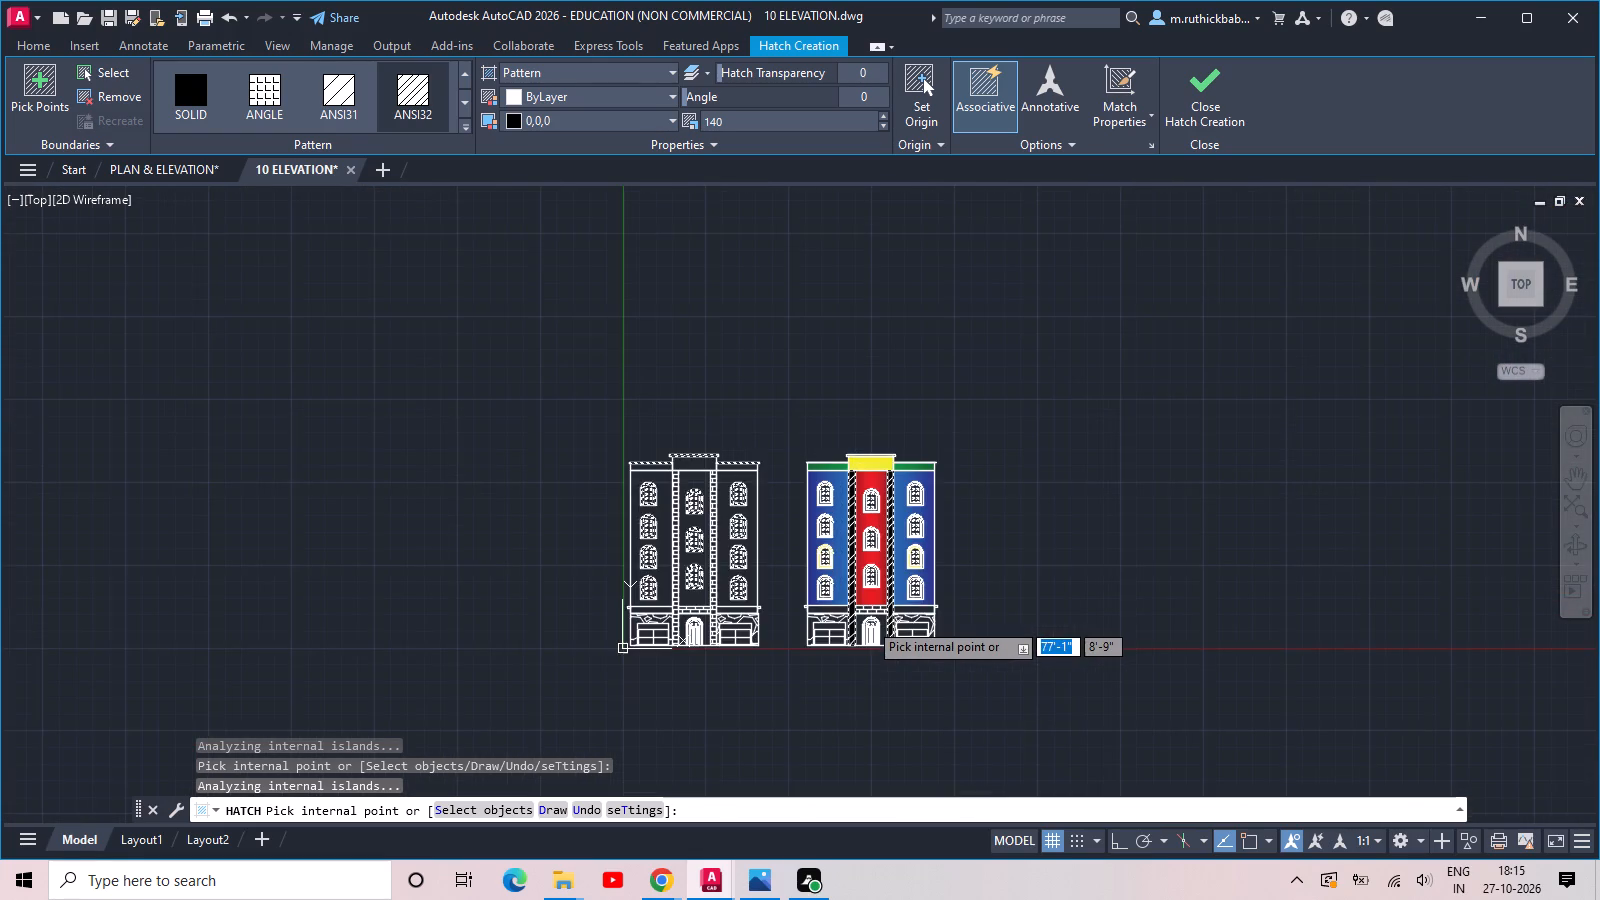
{"action": "scroll", "coordinate": [868, 621], "scroll_direction": "up", "scroll_amount": 1}
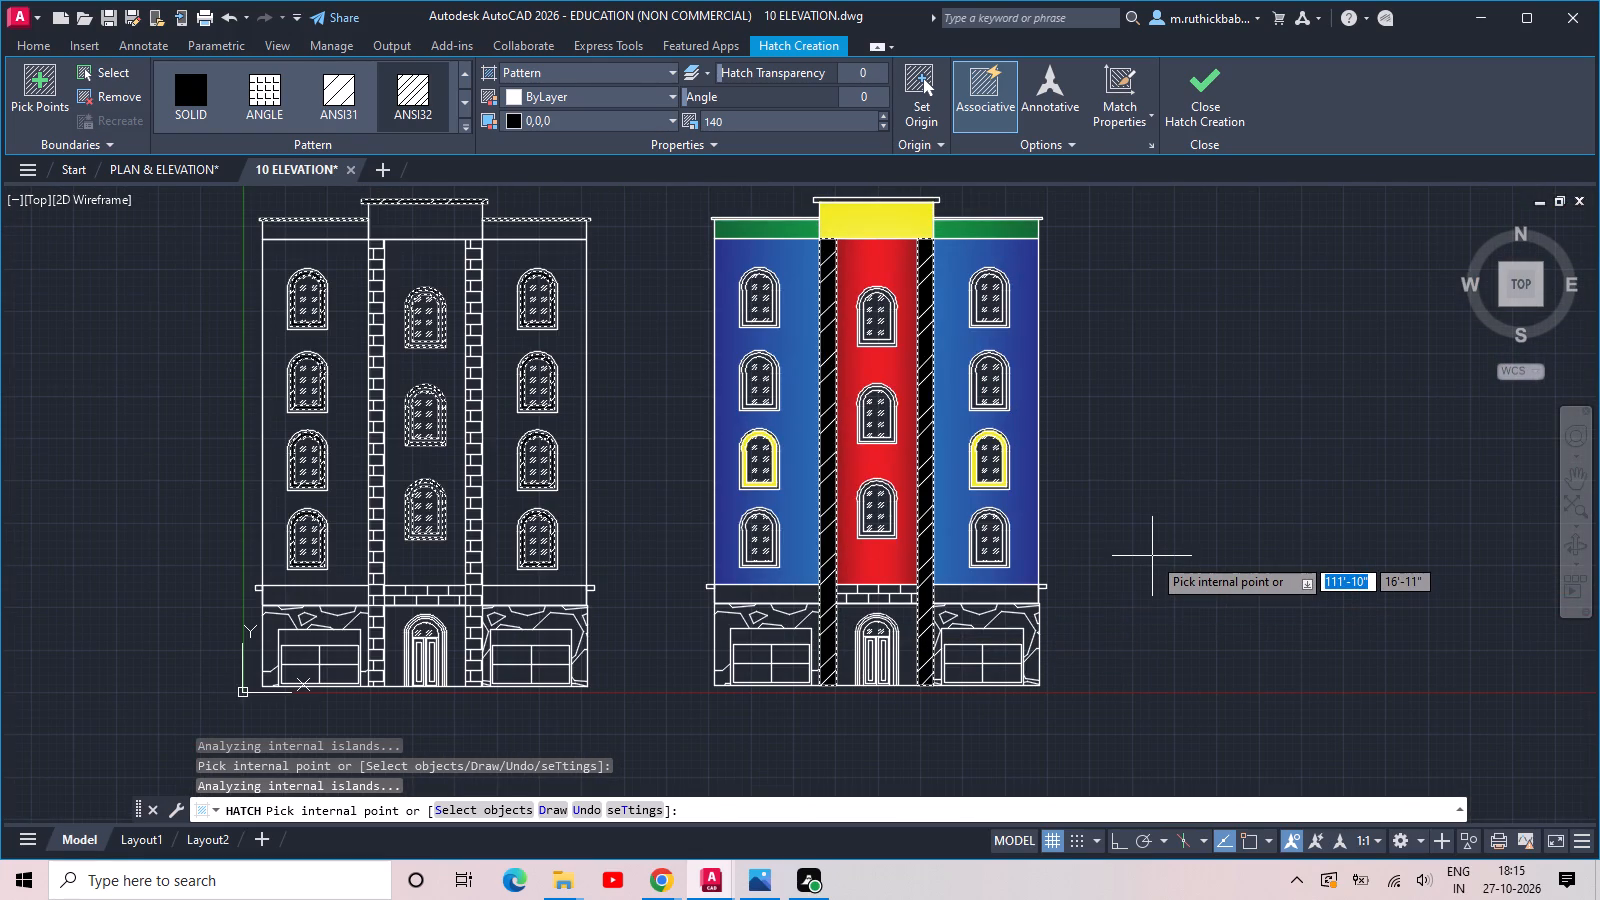
{"action": "scroll", "coordinate": [1152, 556], "scroll_direction": "up", "scroll_amount": 1}
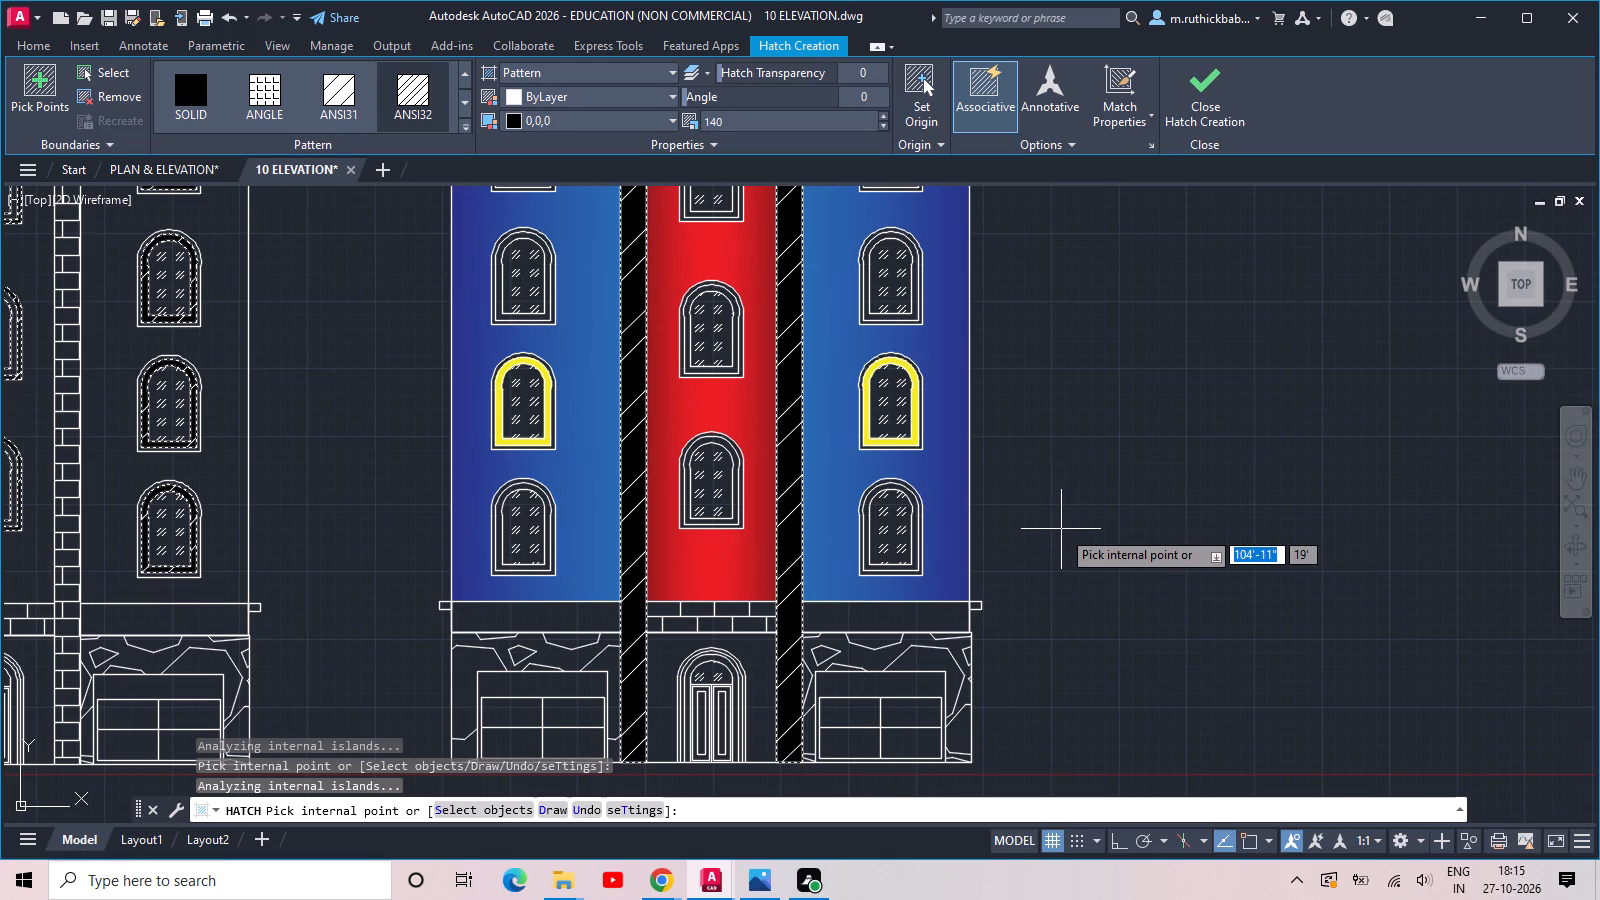
Undo the hatch on the coloured elevation's left brick strip, reapply it there, and finish the hatch.
{"action": "key", "text": "ctrl+z"}
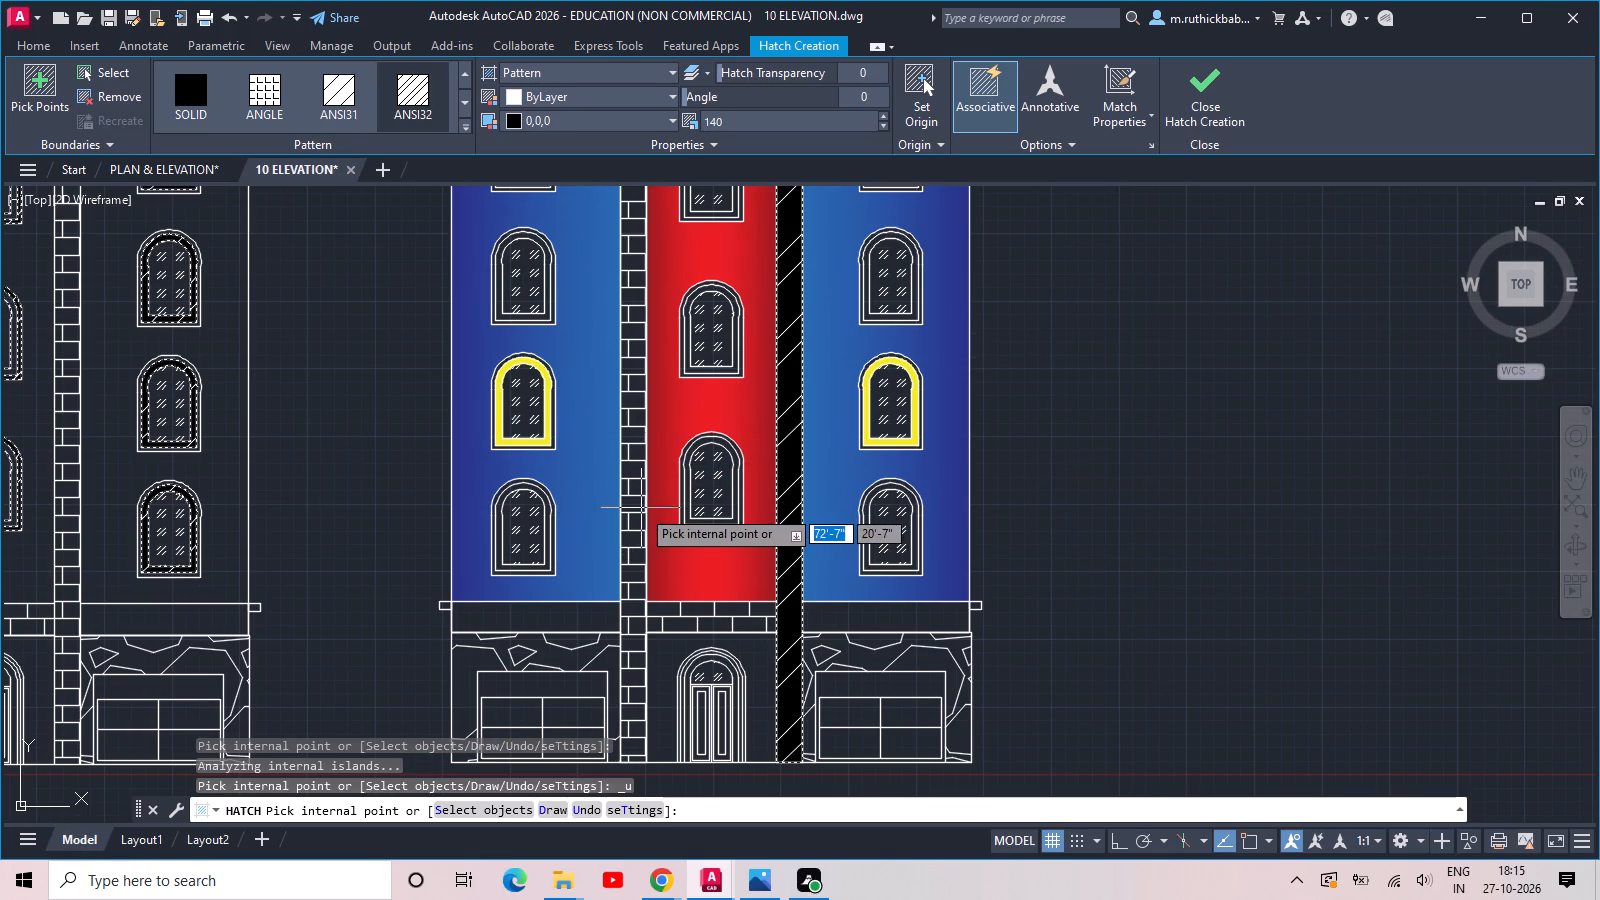
{"action": "left_click", "coordinate": [627, 503]}
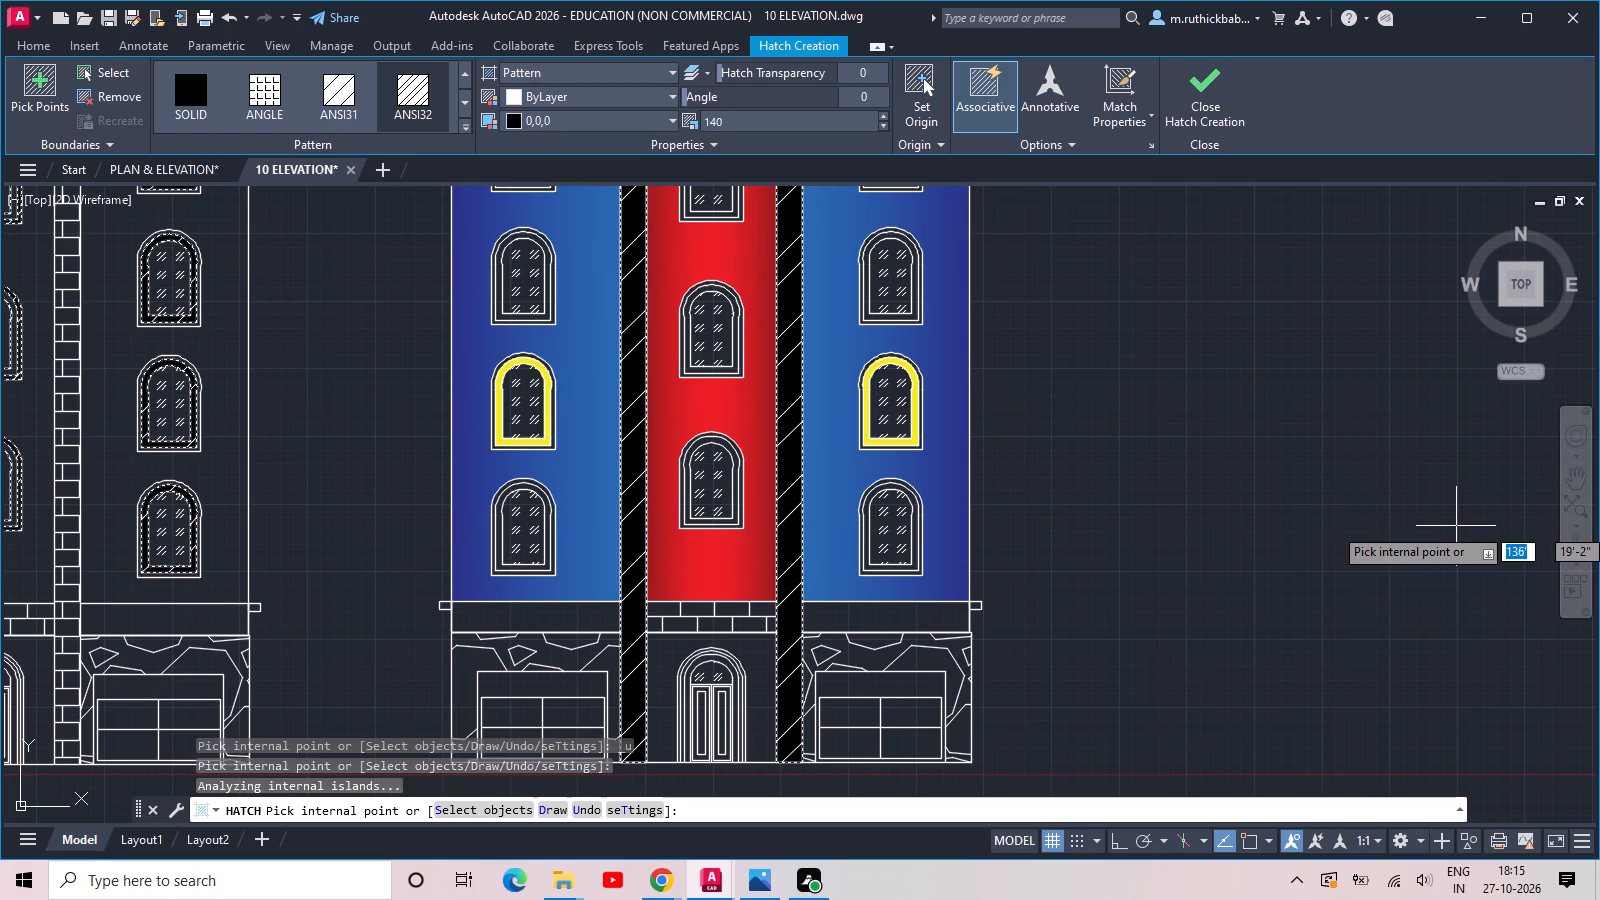
{"action": "key", "text": "Return"}
{"action": "key", "text": "Return"}
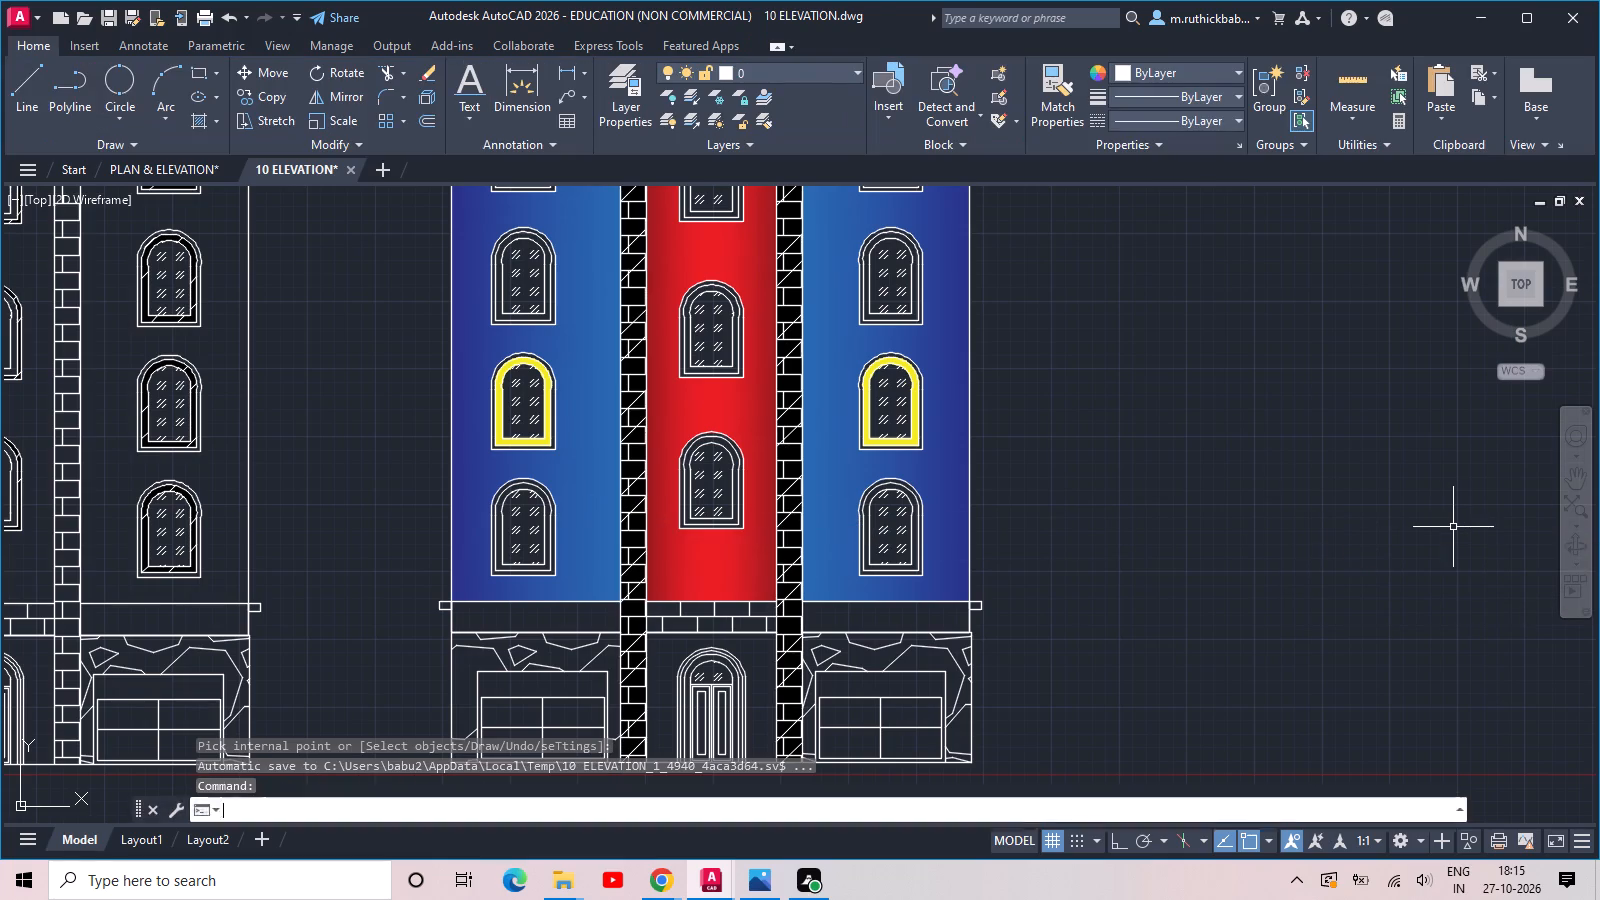
Examine the applied hatches across both elevations, including the original's roof copings and the top window frame of its right column.
{"action": "key", "text": "Return"}
{"action": "scroll", "coordinate": [1461, 536], "scroll_direction": "down", "scroll_amount": 2}
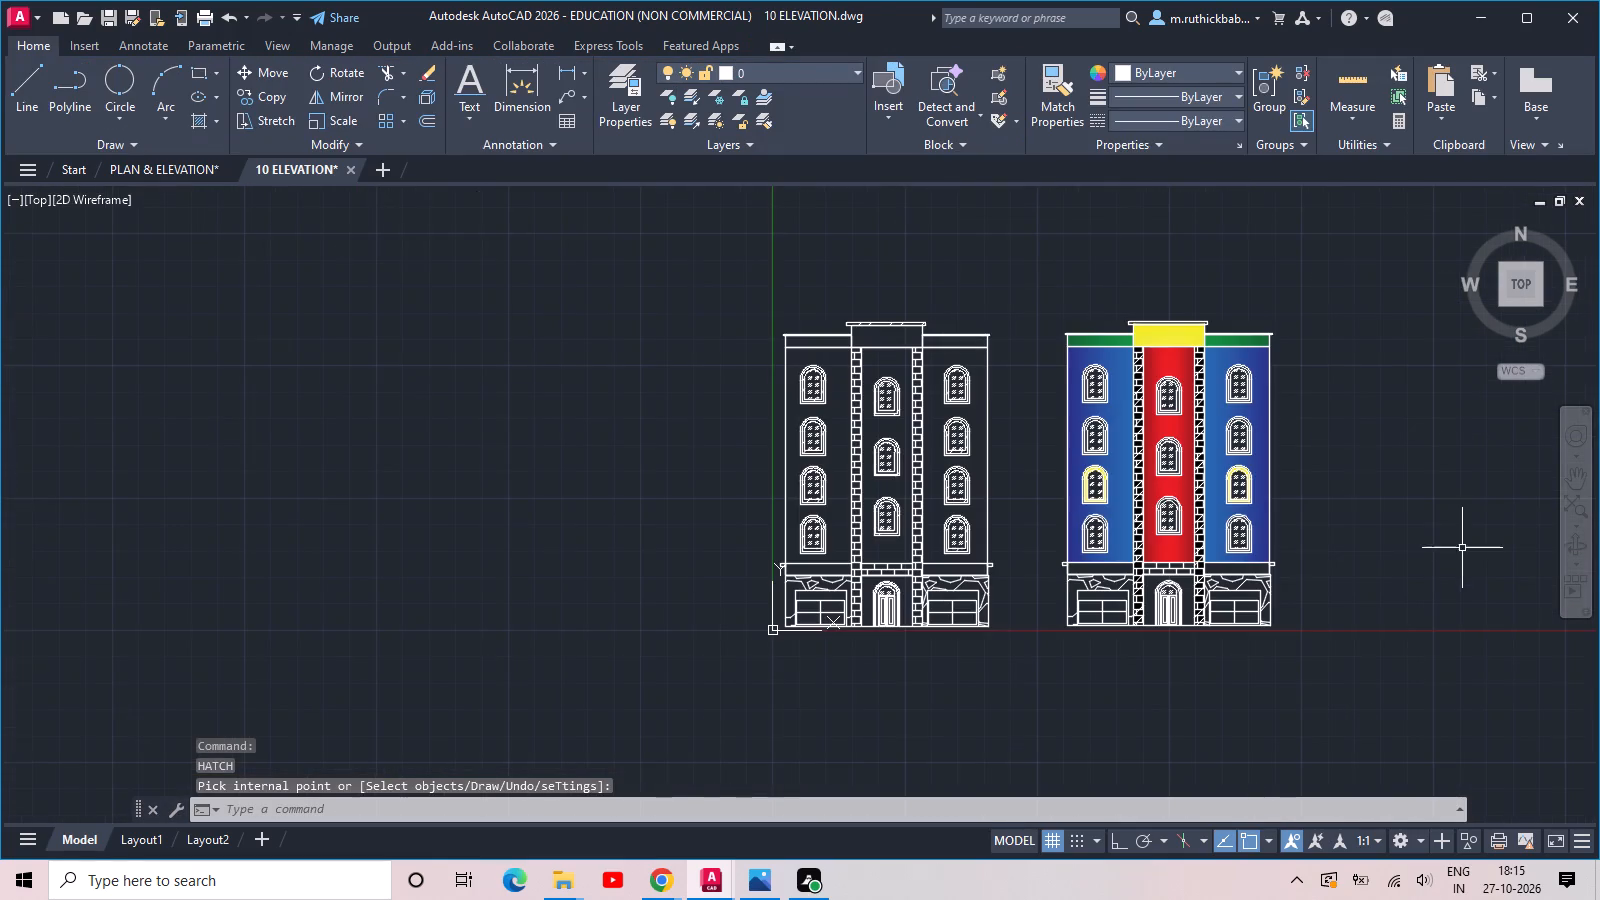
{"action": "scroll", "coordinate": [1232, 402], "scroll_direction": "up", "scroll_amount": 2}
{"action": "scroll", "coordinate": [1210, 410], "scroll_direction": "down", "scroll_amount": 2}
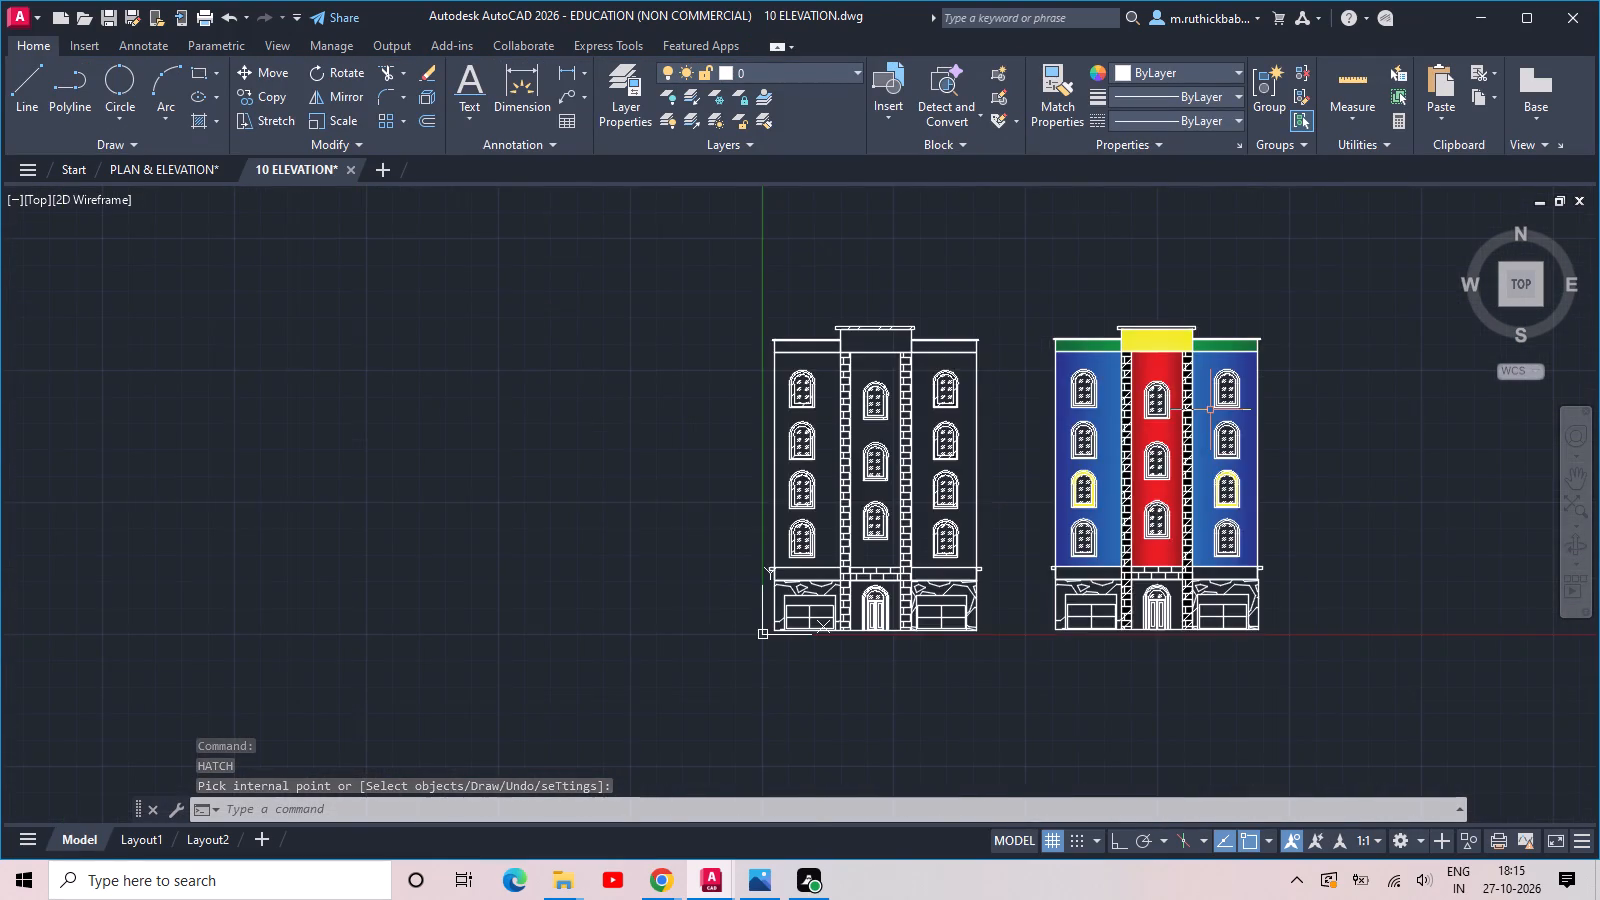
{"action": "scroll", "coordinate": [1204, 418], "scroll_direction": "up", "scroll_amount": 1}
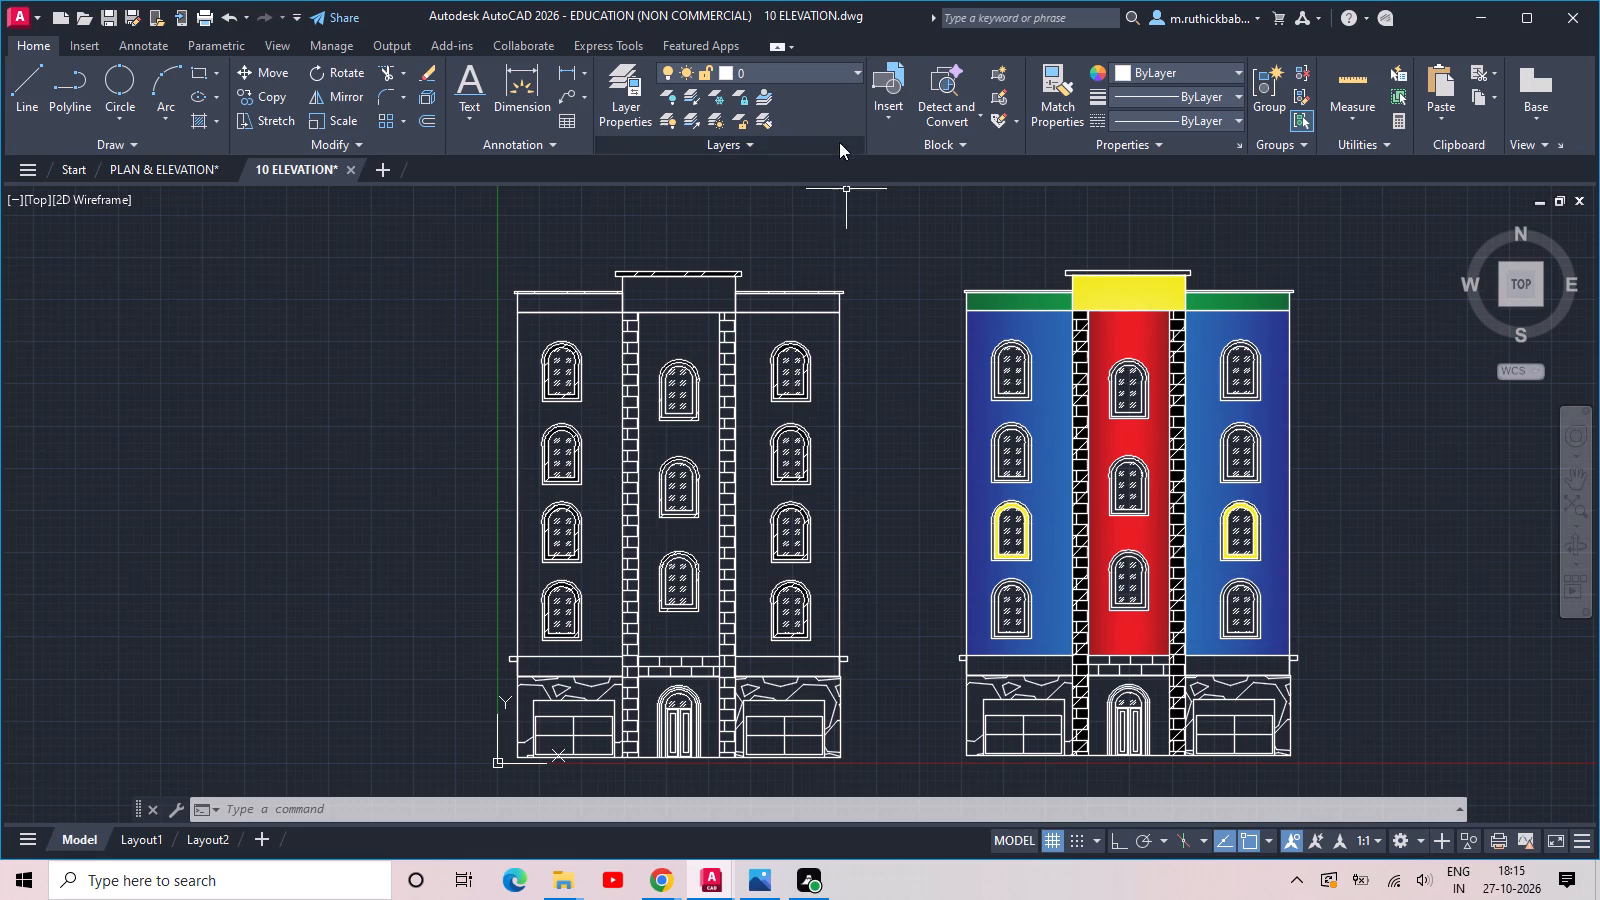
{"action": "scroll", "coordinate": [644, 269], "scroll_direction": "up", "scroll_amount": 3}
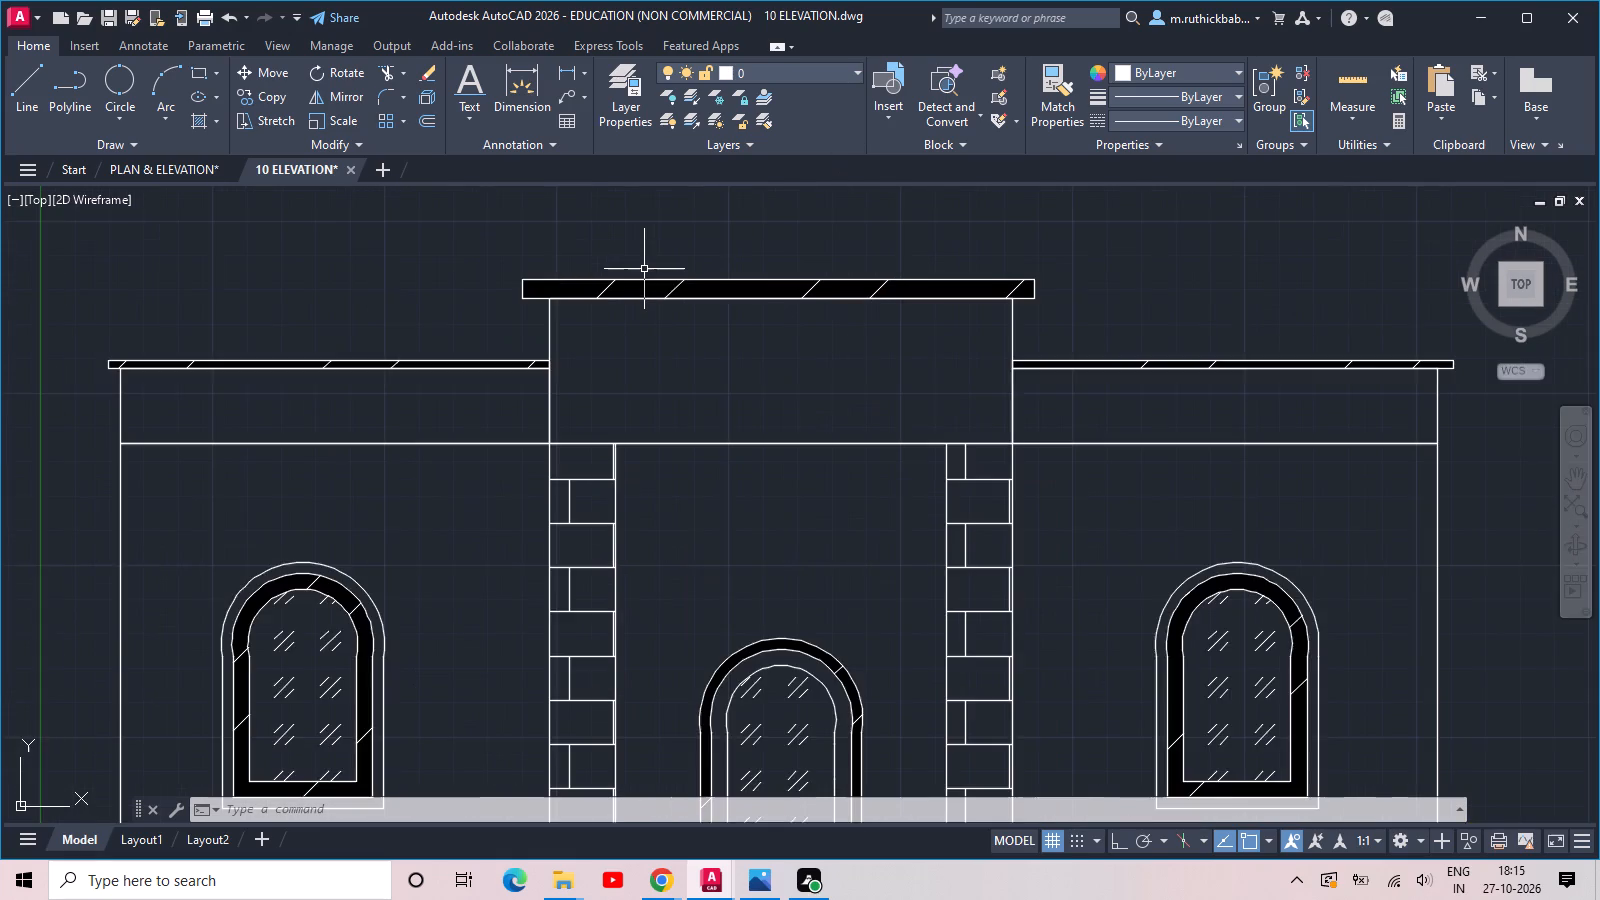
{"action": "scroll", "coordinate": [644, 269], "scroll_direction": "up", "scroll_amount": 1}
{"action": "scroll", "coordinate": [644, 269], "scroll_direction": "down", "scroll_amount": 3}
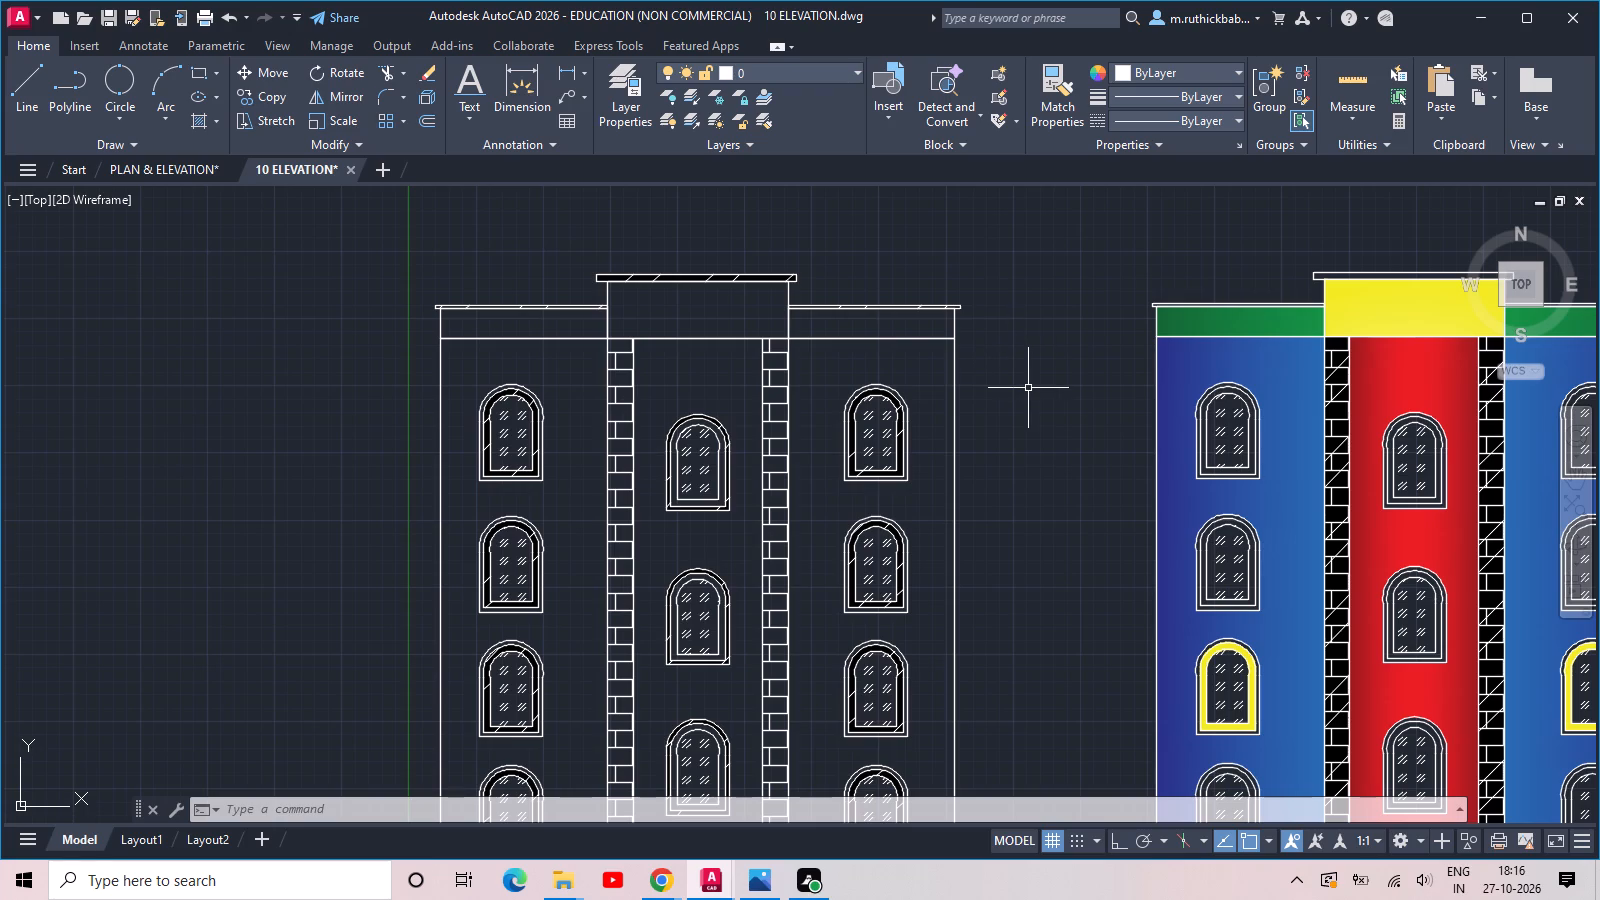
{"action": "scroll", "coordinate": [1028, 388], "scroll_direction": "up", "scroll_amount": 1}
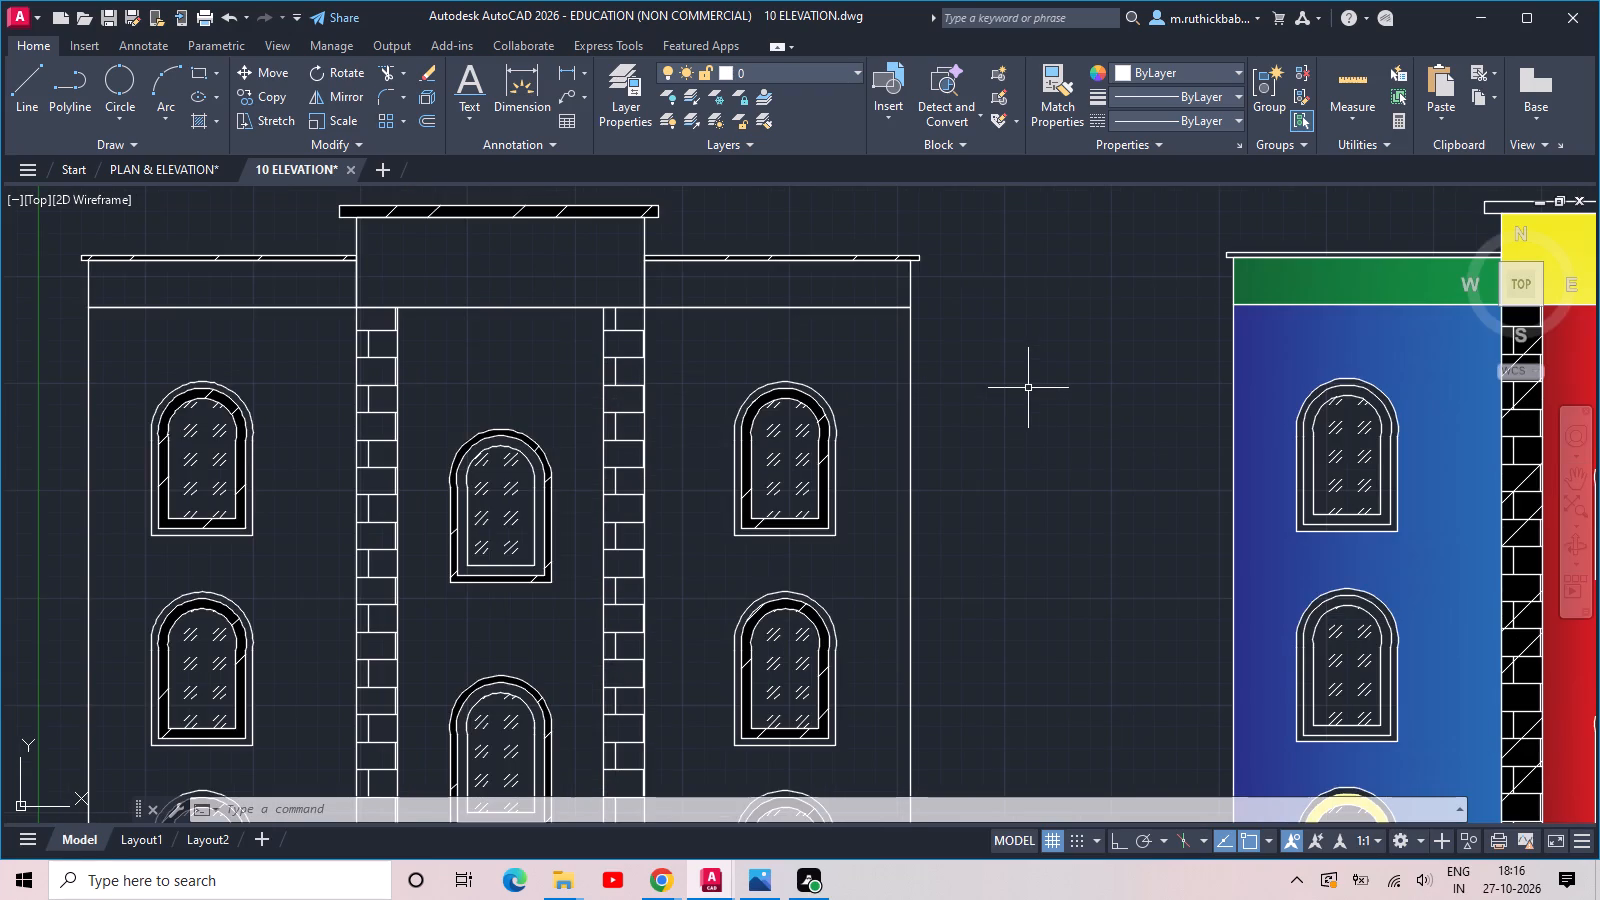
{"action": "scroll", "coordinate": [1028, 388], "scroll_direction": "down", "scroll_amount": 2}
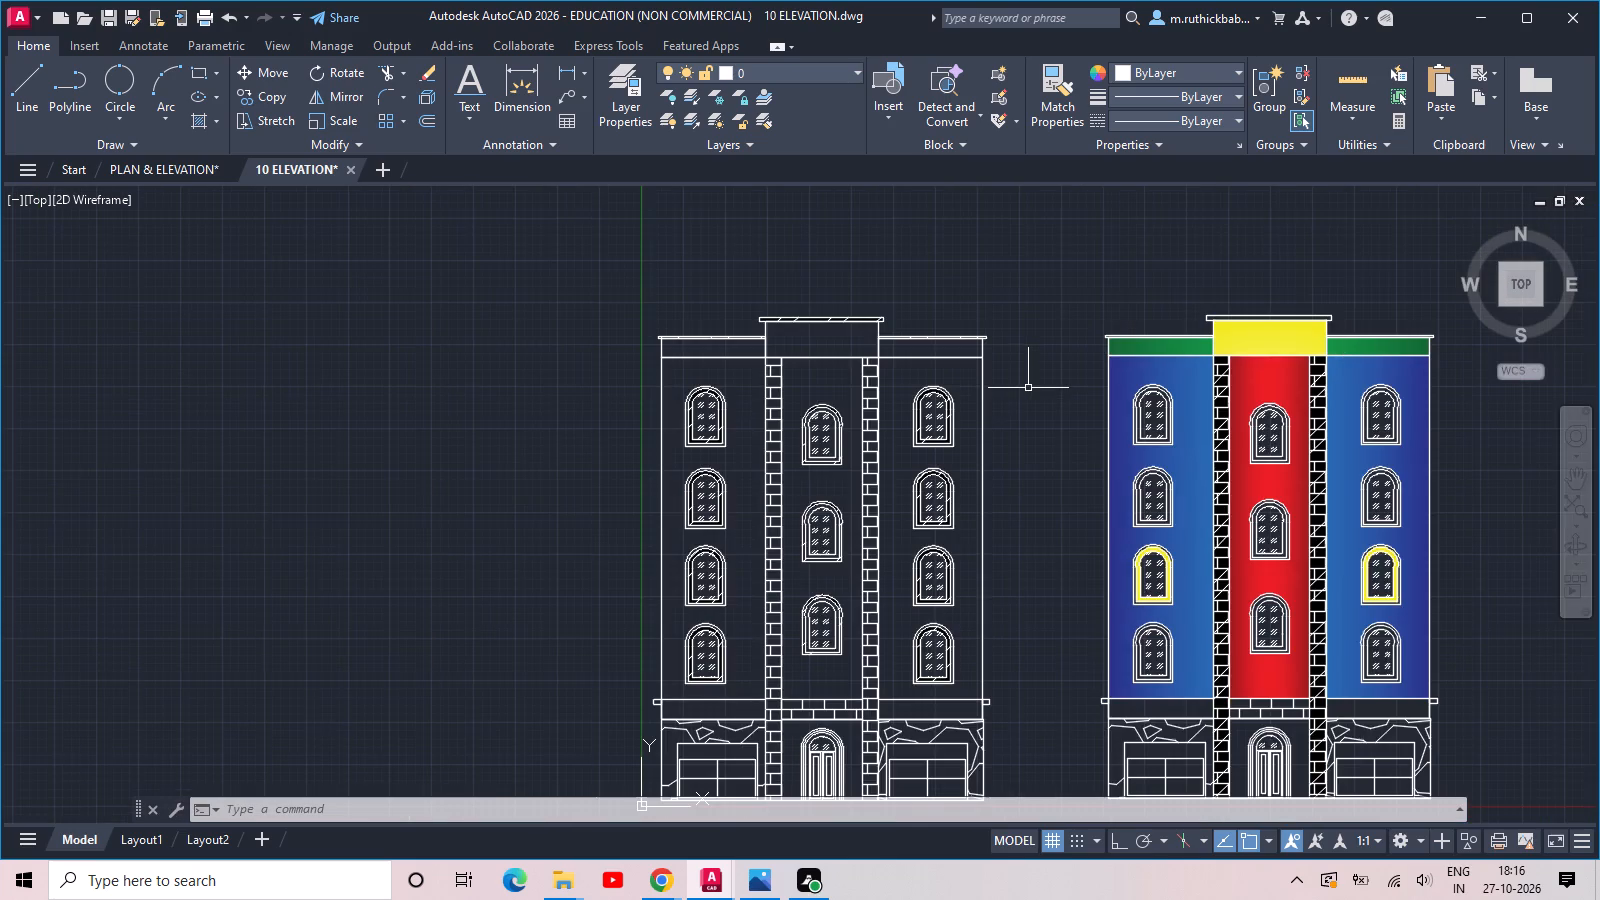
{"action": "scroll", "coordinate": [1028, 388], "scroll_direction": "up", "scroll_amount": 3}
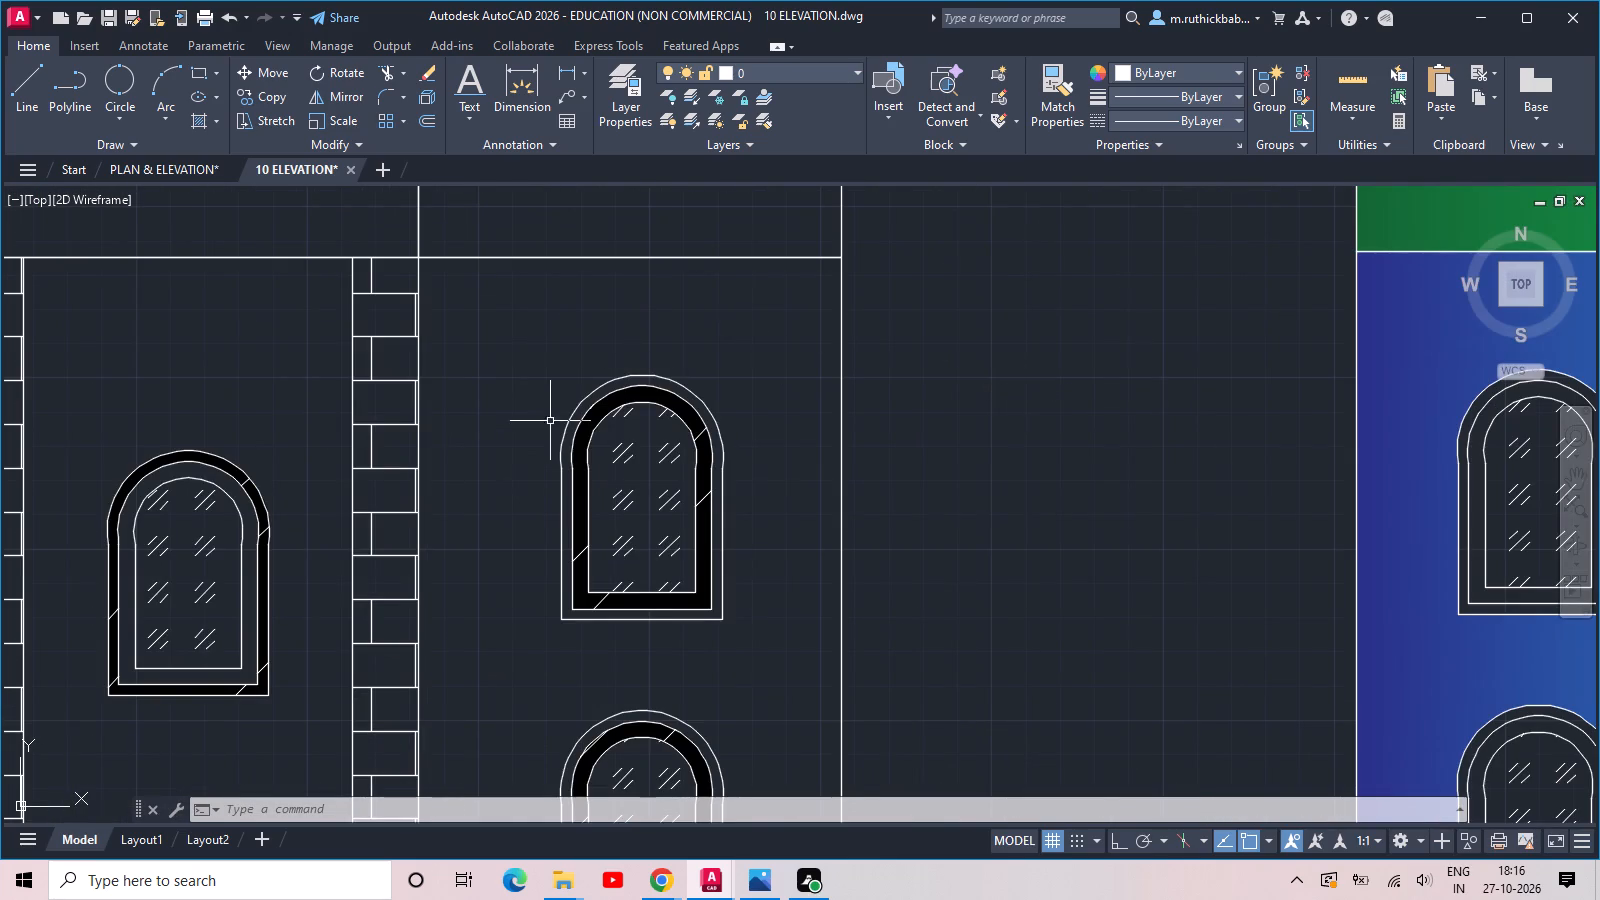
{"action": "scroll", "coordinate": [619, 488], "scroll_direction": "up", "scroll_amount": 3}
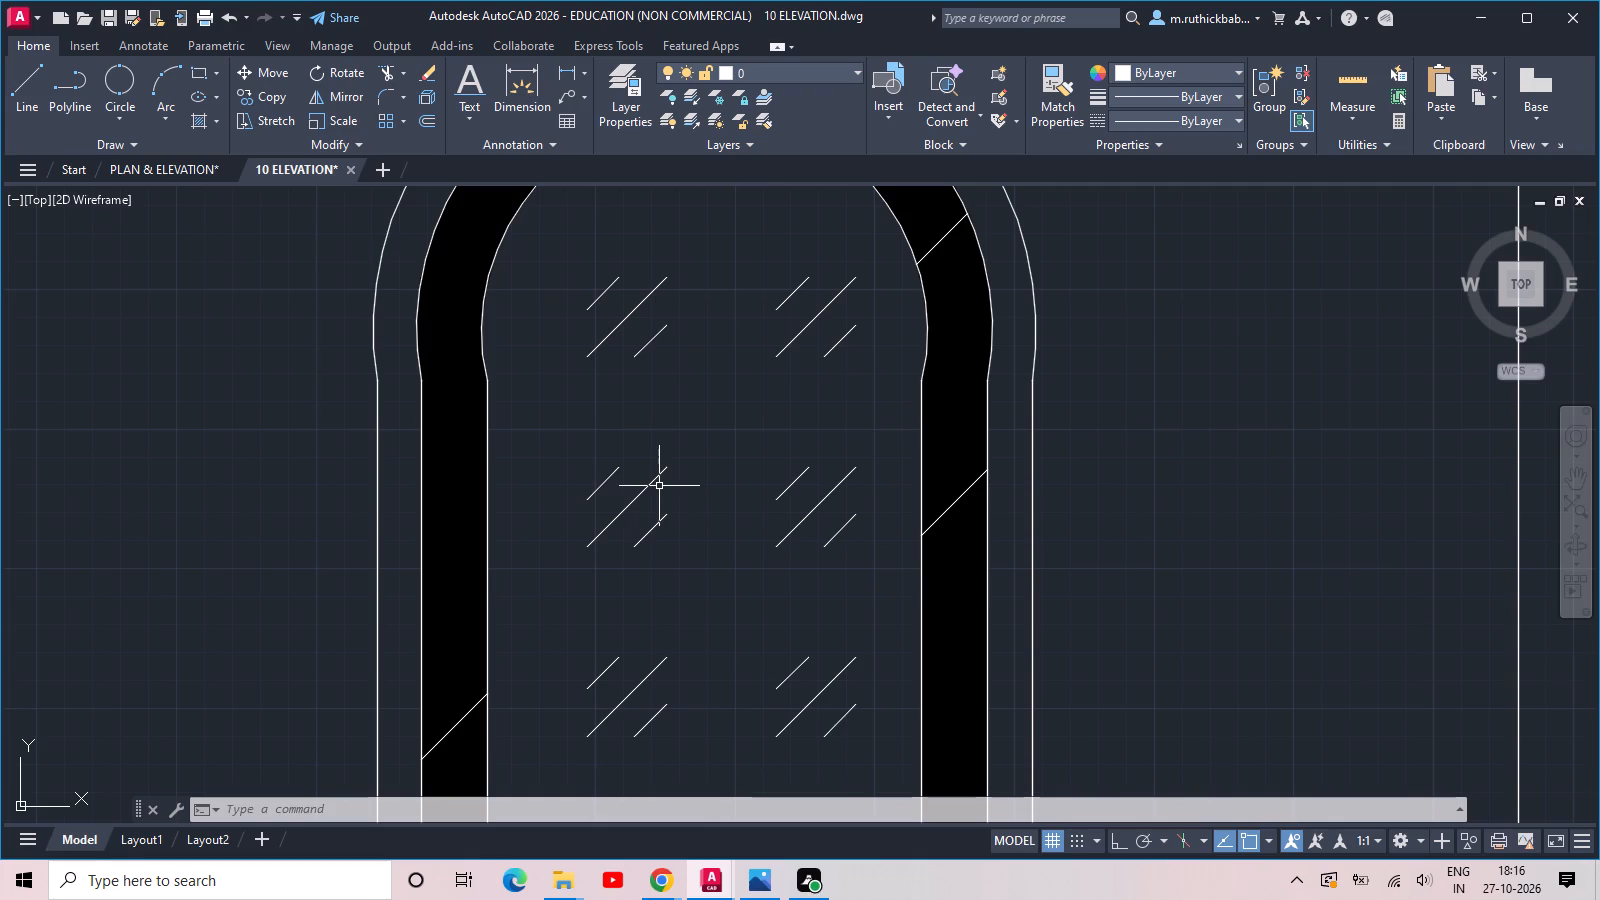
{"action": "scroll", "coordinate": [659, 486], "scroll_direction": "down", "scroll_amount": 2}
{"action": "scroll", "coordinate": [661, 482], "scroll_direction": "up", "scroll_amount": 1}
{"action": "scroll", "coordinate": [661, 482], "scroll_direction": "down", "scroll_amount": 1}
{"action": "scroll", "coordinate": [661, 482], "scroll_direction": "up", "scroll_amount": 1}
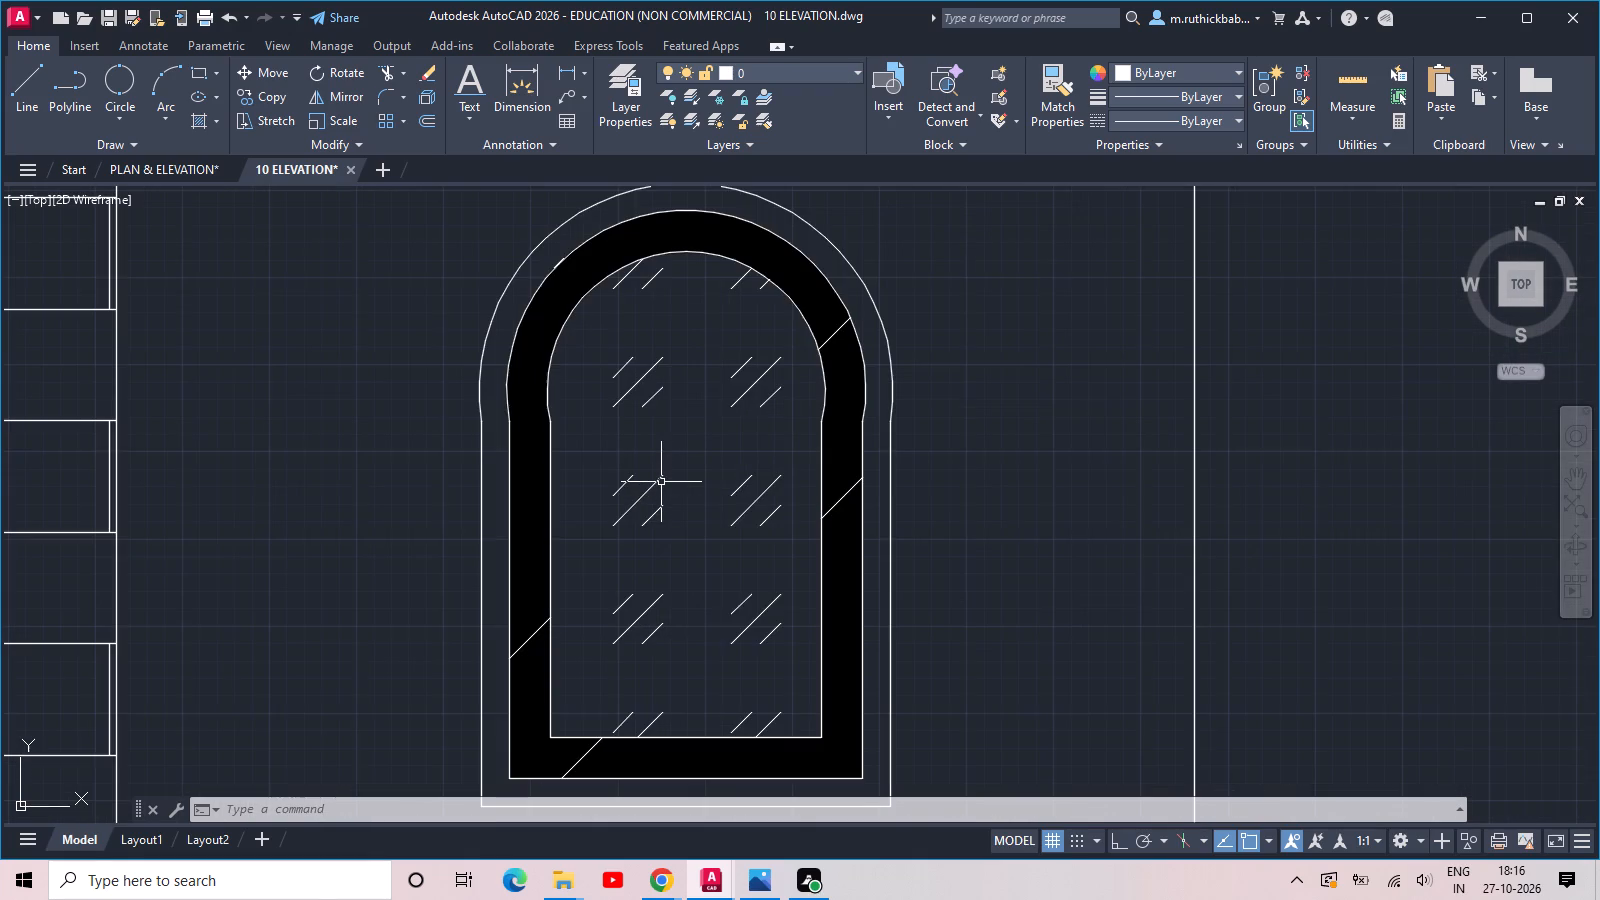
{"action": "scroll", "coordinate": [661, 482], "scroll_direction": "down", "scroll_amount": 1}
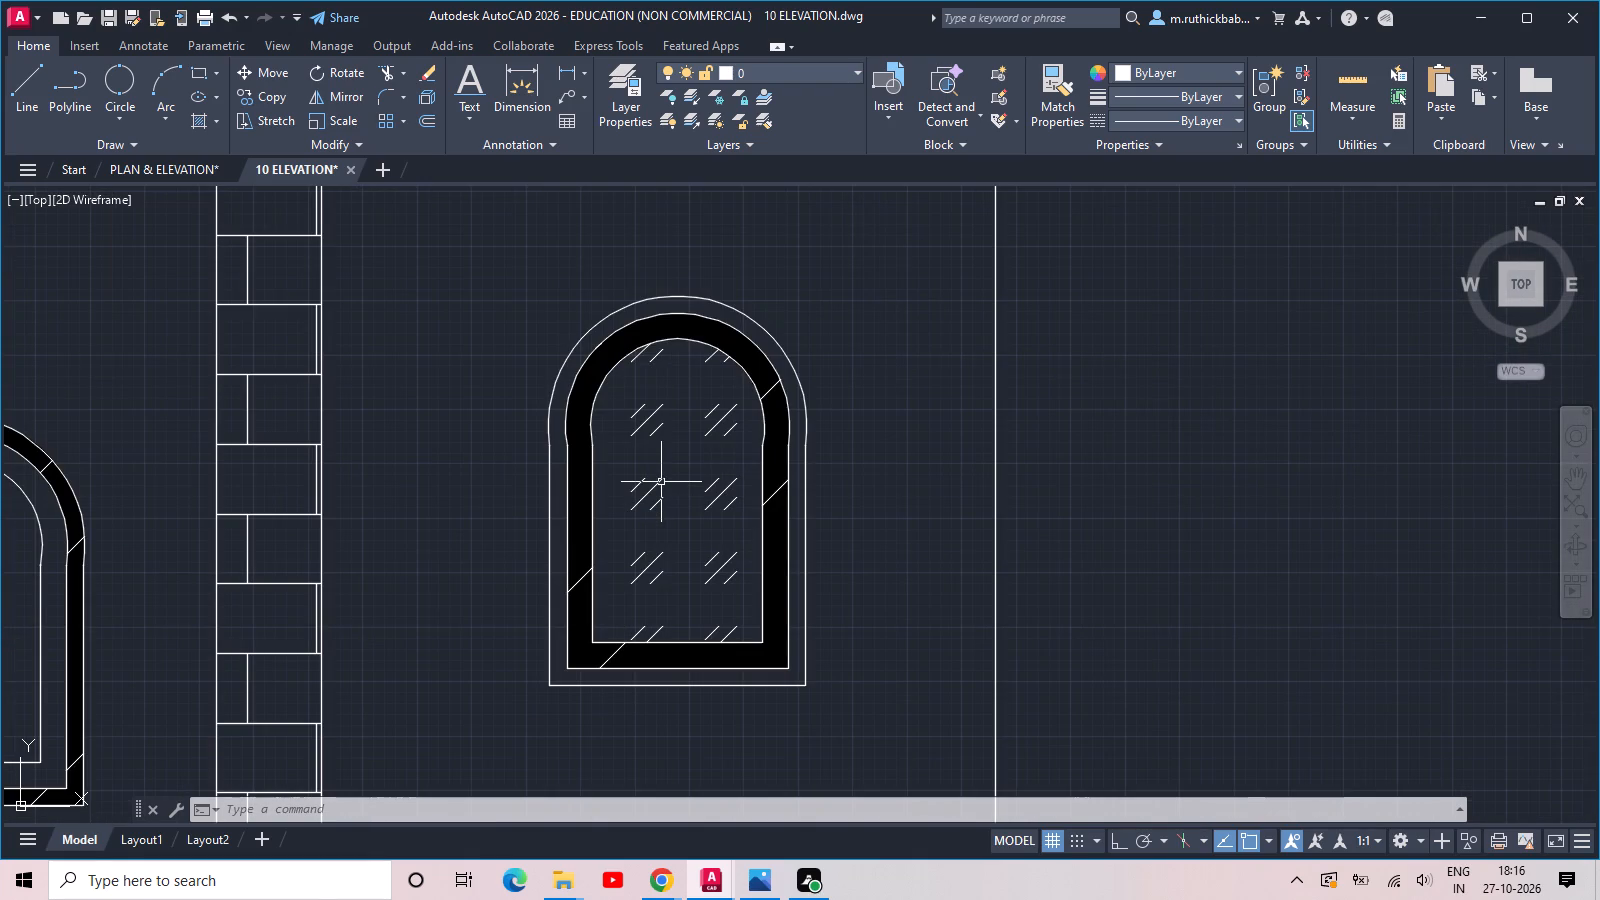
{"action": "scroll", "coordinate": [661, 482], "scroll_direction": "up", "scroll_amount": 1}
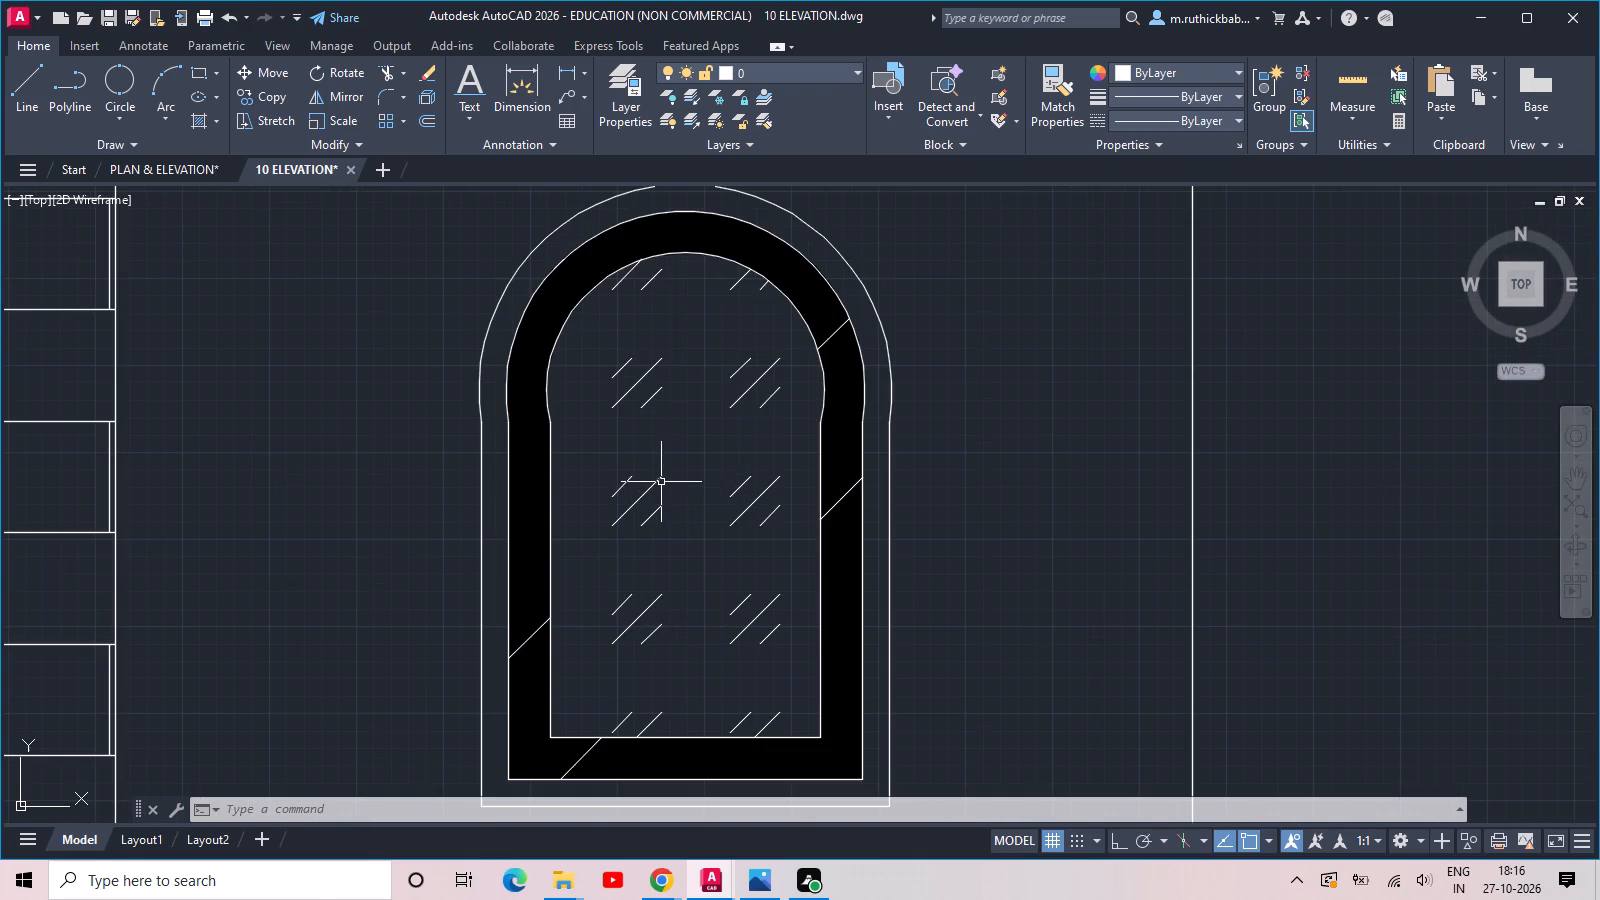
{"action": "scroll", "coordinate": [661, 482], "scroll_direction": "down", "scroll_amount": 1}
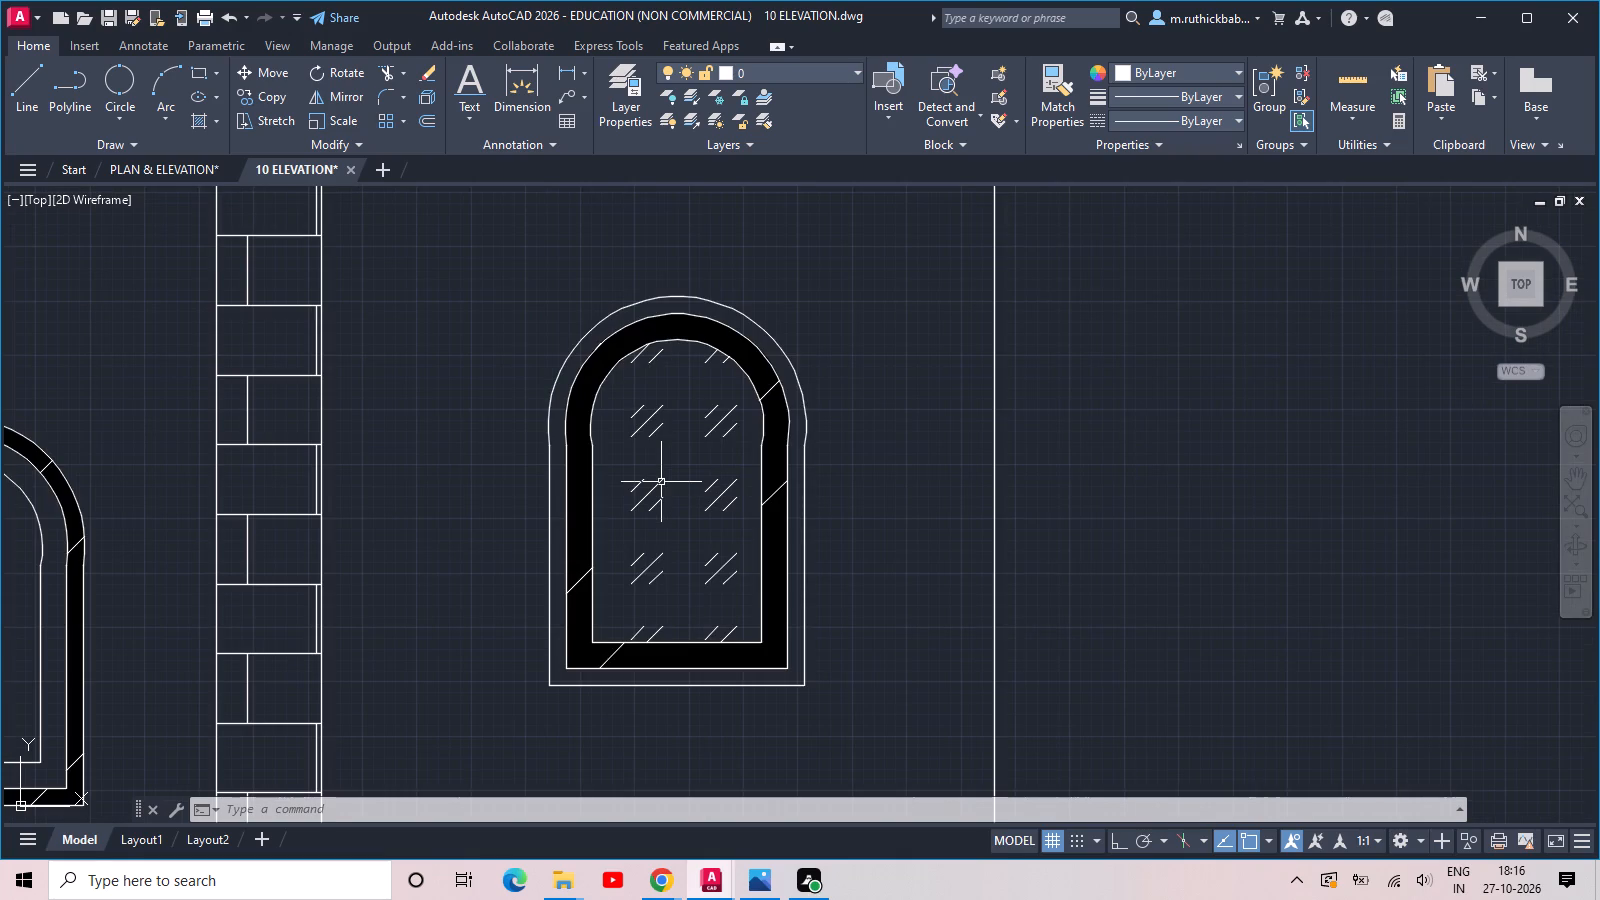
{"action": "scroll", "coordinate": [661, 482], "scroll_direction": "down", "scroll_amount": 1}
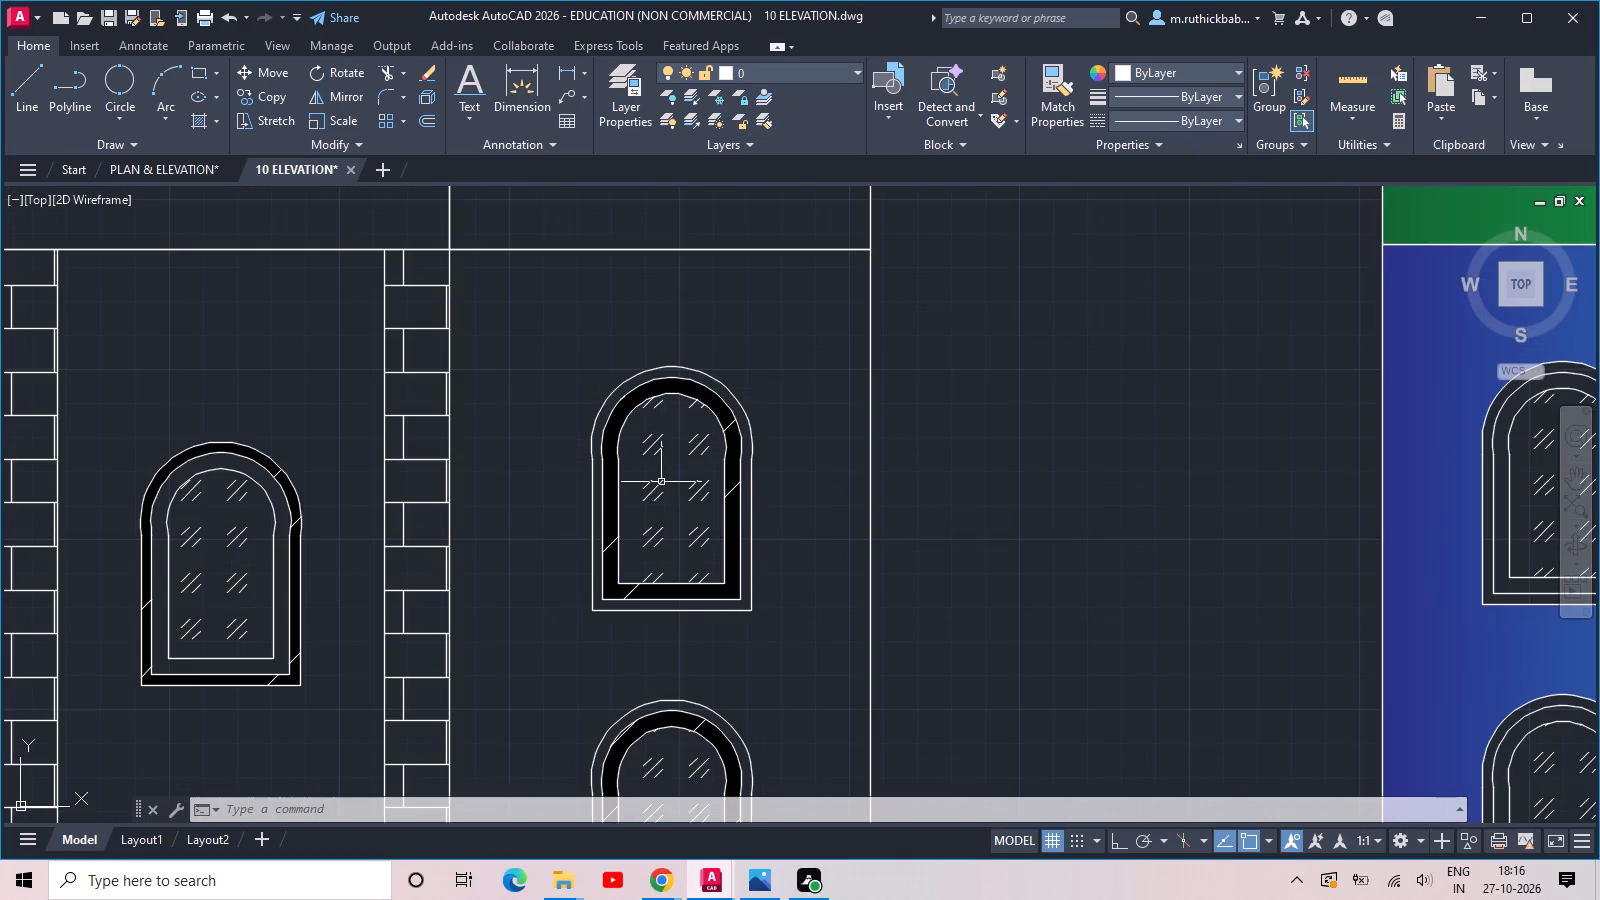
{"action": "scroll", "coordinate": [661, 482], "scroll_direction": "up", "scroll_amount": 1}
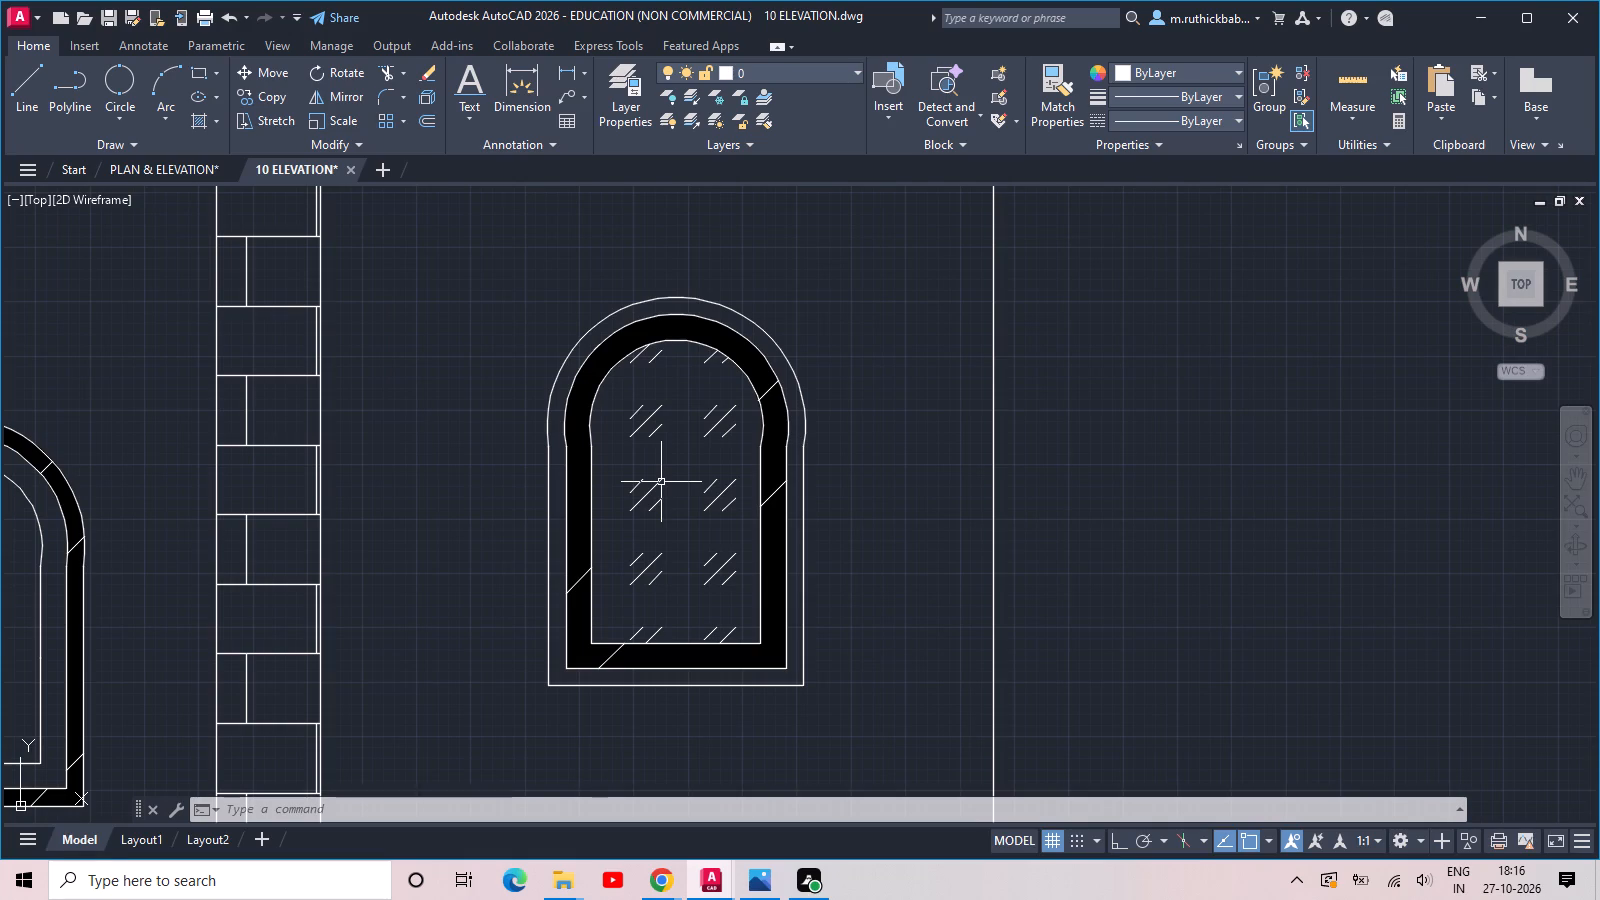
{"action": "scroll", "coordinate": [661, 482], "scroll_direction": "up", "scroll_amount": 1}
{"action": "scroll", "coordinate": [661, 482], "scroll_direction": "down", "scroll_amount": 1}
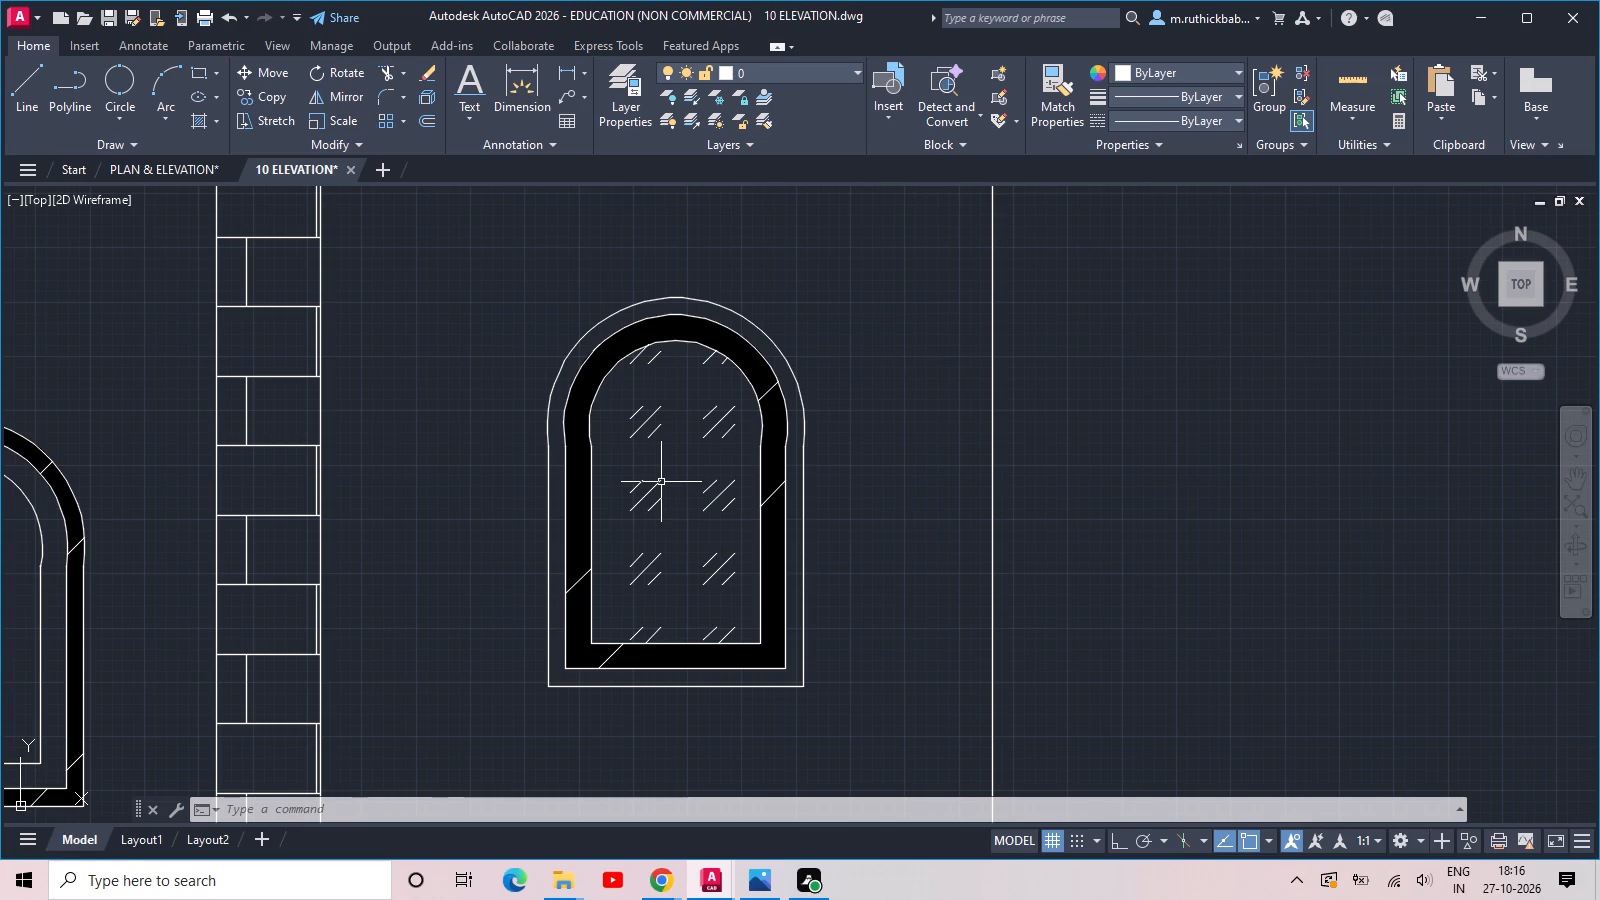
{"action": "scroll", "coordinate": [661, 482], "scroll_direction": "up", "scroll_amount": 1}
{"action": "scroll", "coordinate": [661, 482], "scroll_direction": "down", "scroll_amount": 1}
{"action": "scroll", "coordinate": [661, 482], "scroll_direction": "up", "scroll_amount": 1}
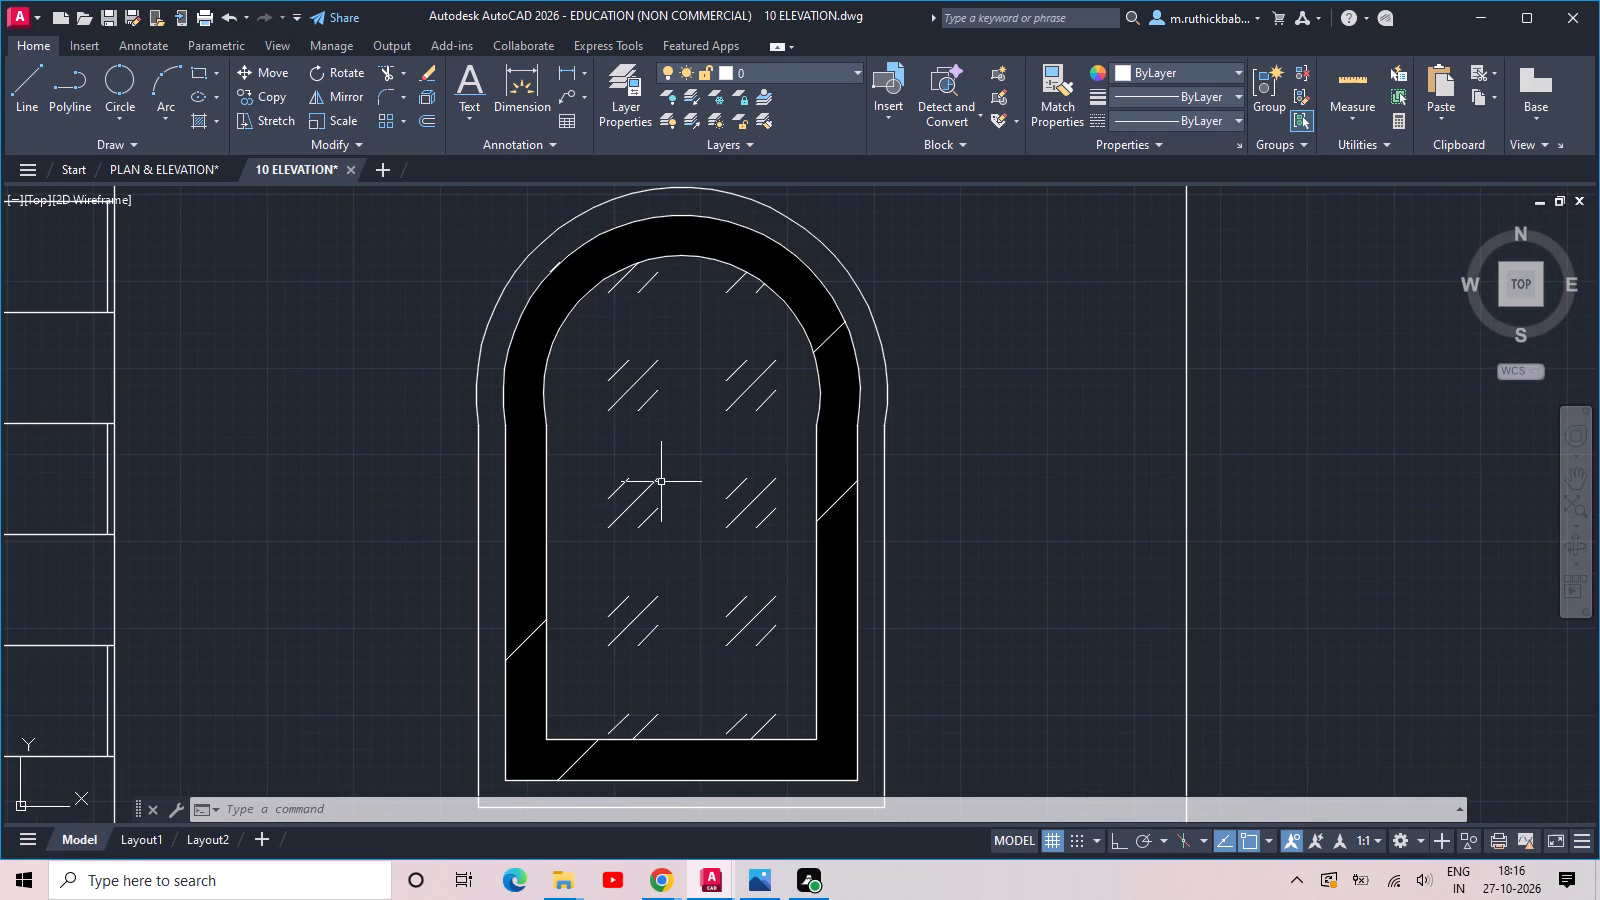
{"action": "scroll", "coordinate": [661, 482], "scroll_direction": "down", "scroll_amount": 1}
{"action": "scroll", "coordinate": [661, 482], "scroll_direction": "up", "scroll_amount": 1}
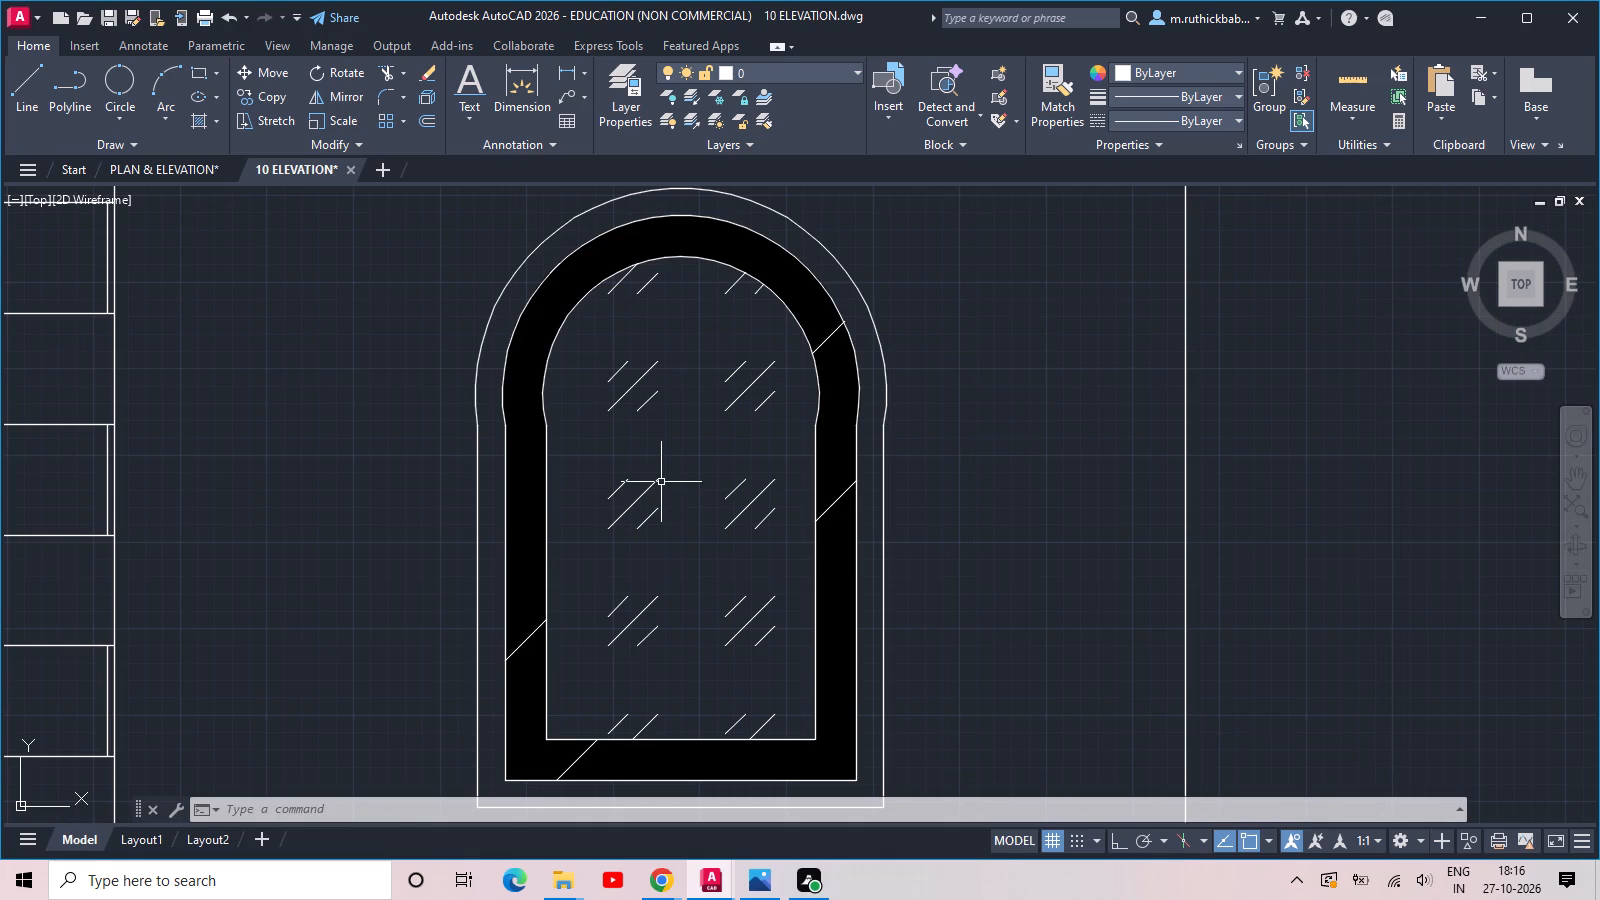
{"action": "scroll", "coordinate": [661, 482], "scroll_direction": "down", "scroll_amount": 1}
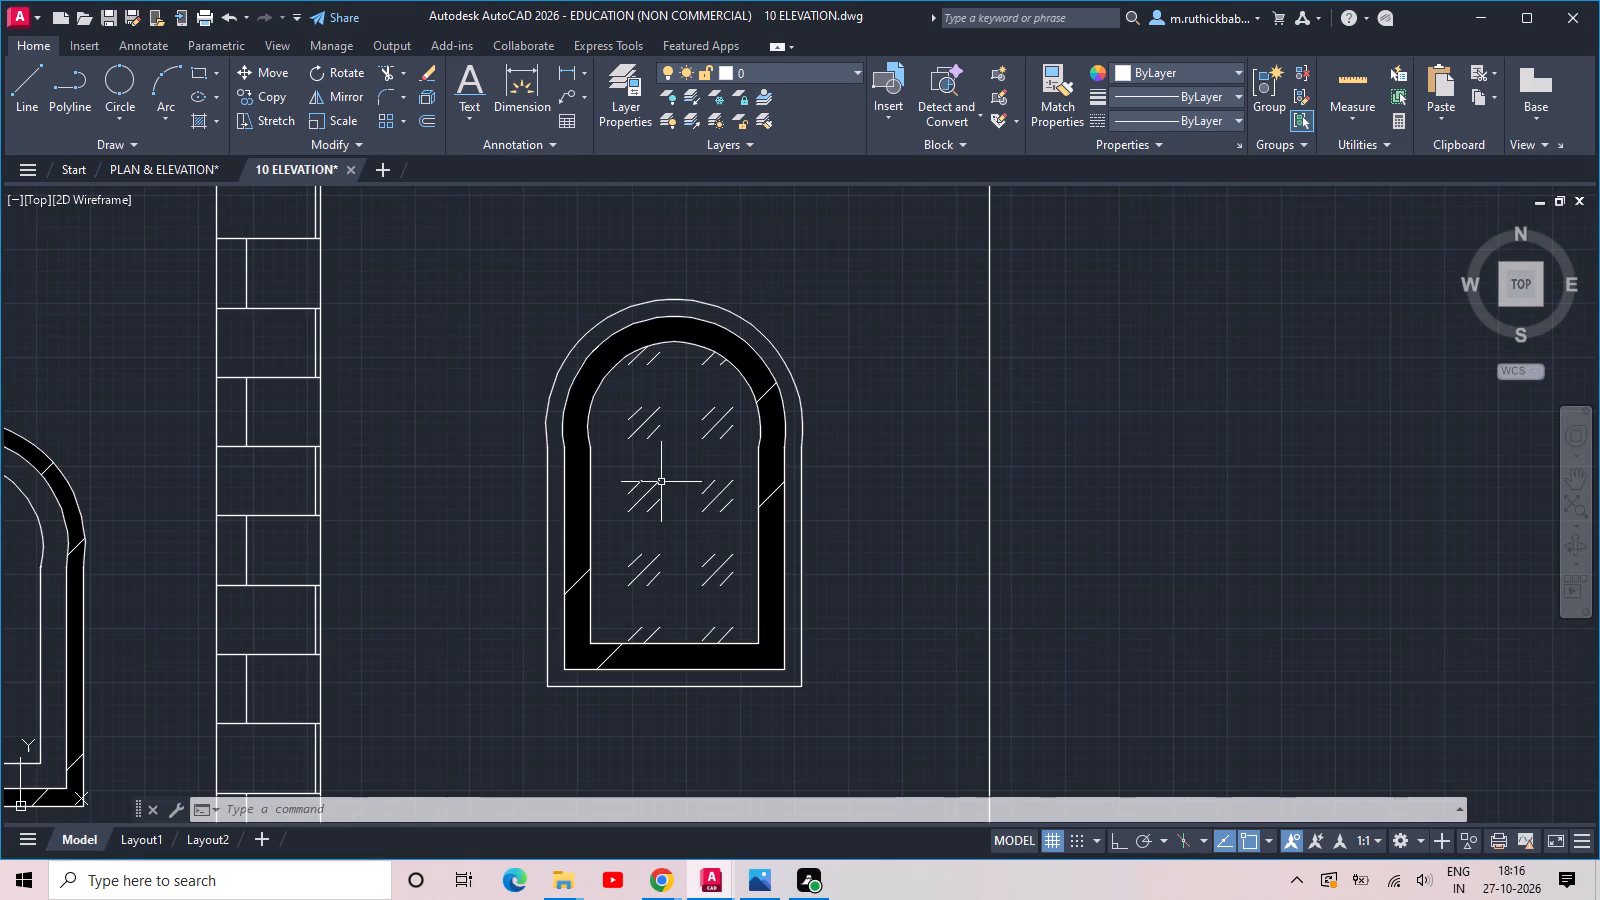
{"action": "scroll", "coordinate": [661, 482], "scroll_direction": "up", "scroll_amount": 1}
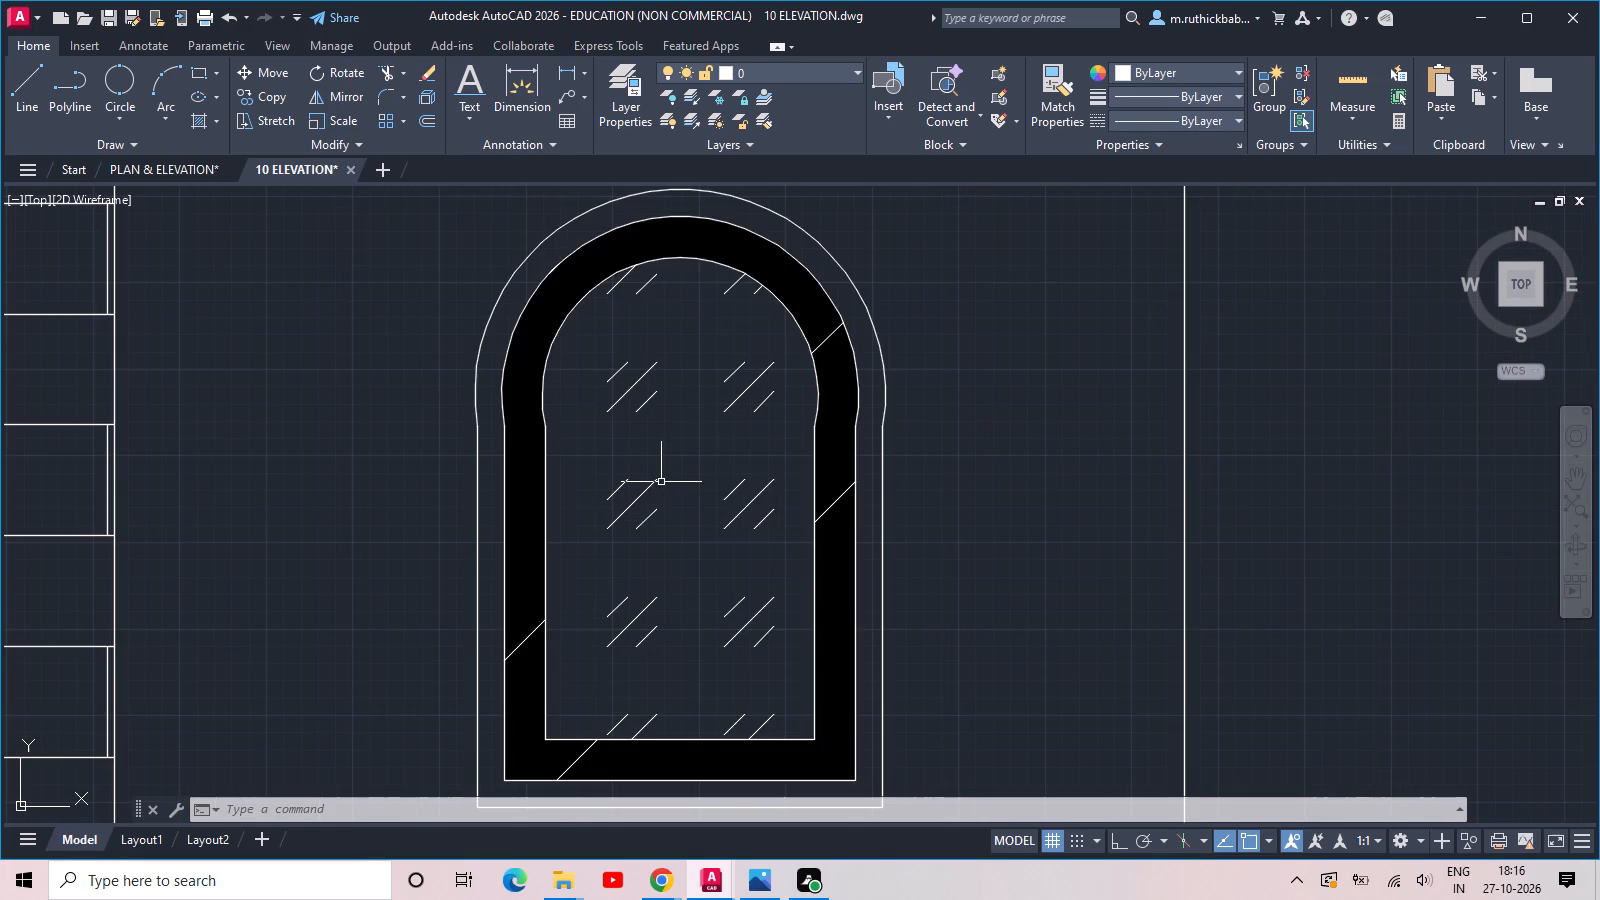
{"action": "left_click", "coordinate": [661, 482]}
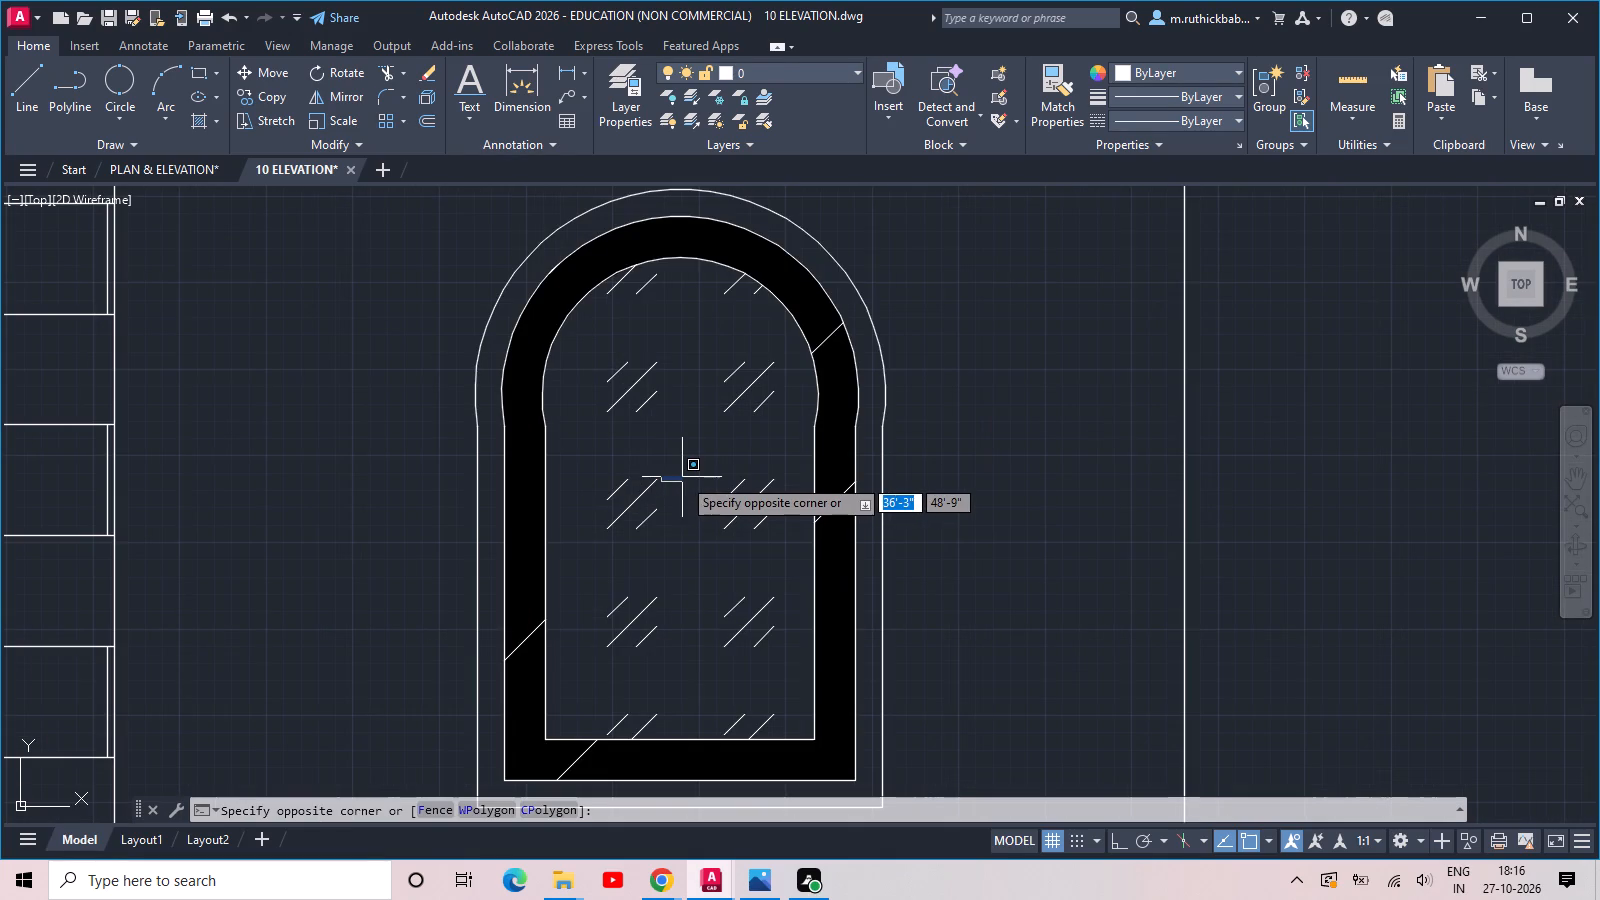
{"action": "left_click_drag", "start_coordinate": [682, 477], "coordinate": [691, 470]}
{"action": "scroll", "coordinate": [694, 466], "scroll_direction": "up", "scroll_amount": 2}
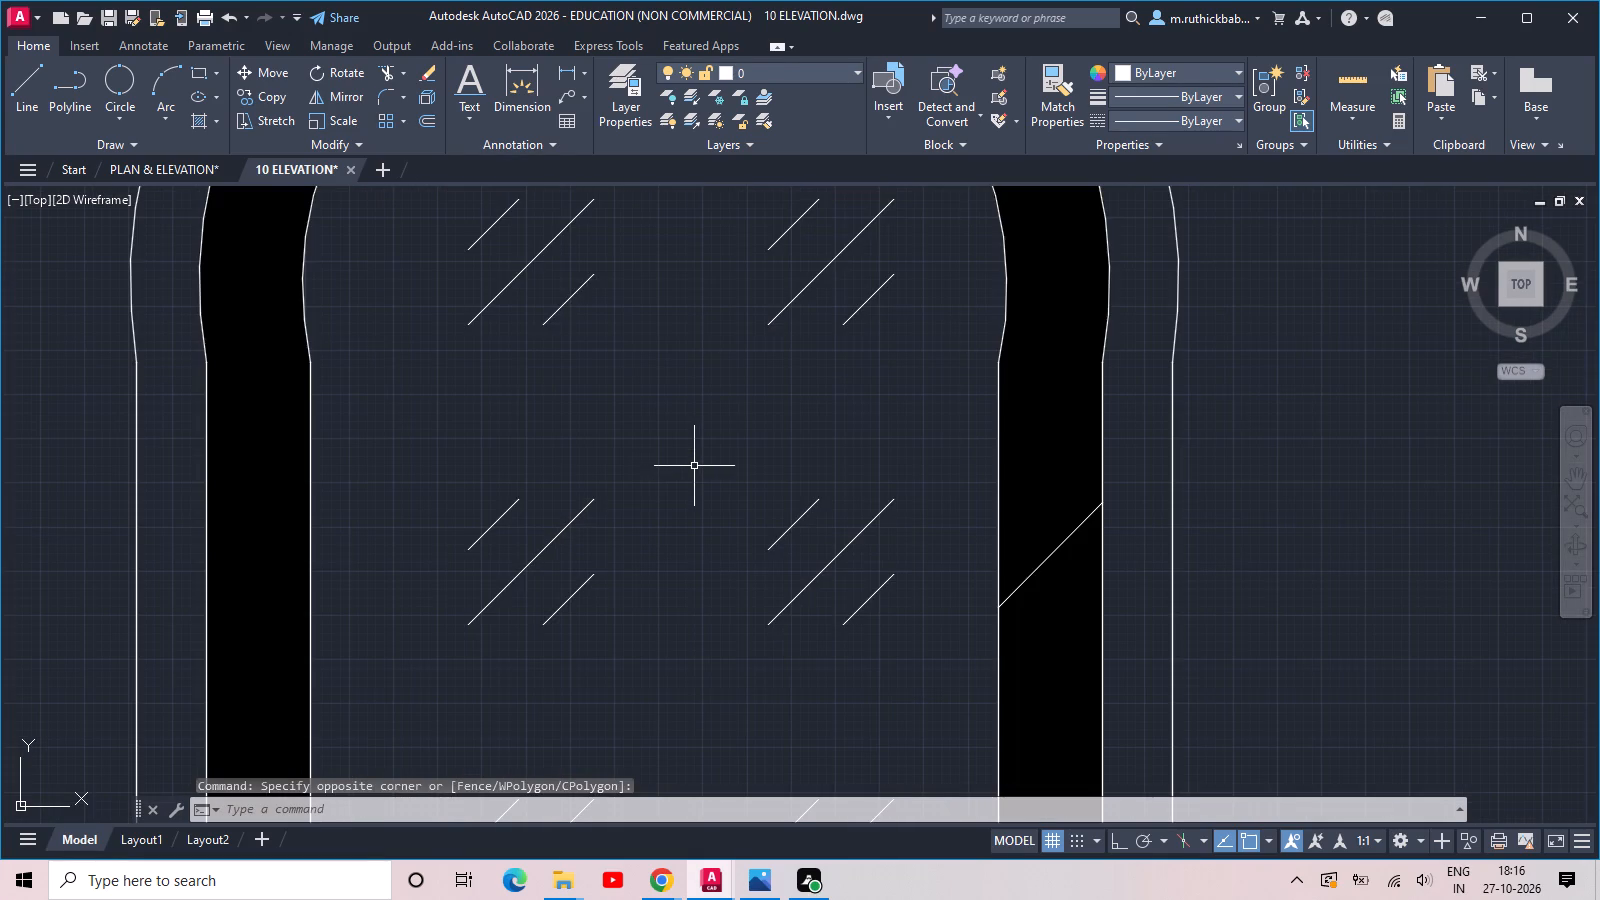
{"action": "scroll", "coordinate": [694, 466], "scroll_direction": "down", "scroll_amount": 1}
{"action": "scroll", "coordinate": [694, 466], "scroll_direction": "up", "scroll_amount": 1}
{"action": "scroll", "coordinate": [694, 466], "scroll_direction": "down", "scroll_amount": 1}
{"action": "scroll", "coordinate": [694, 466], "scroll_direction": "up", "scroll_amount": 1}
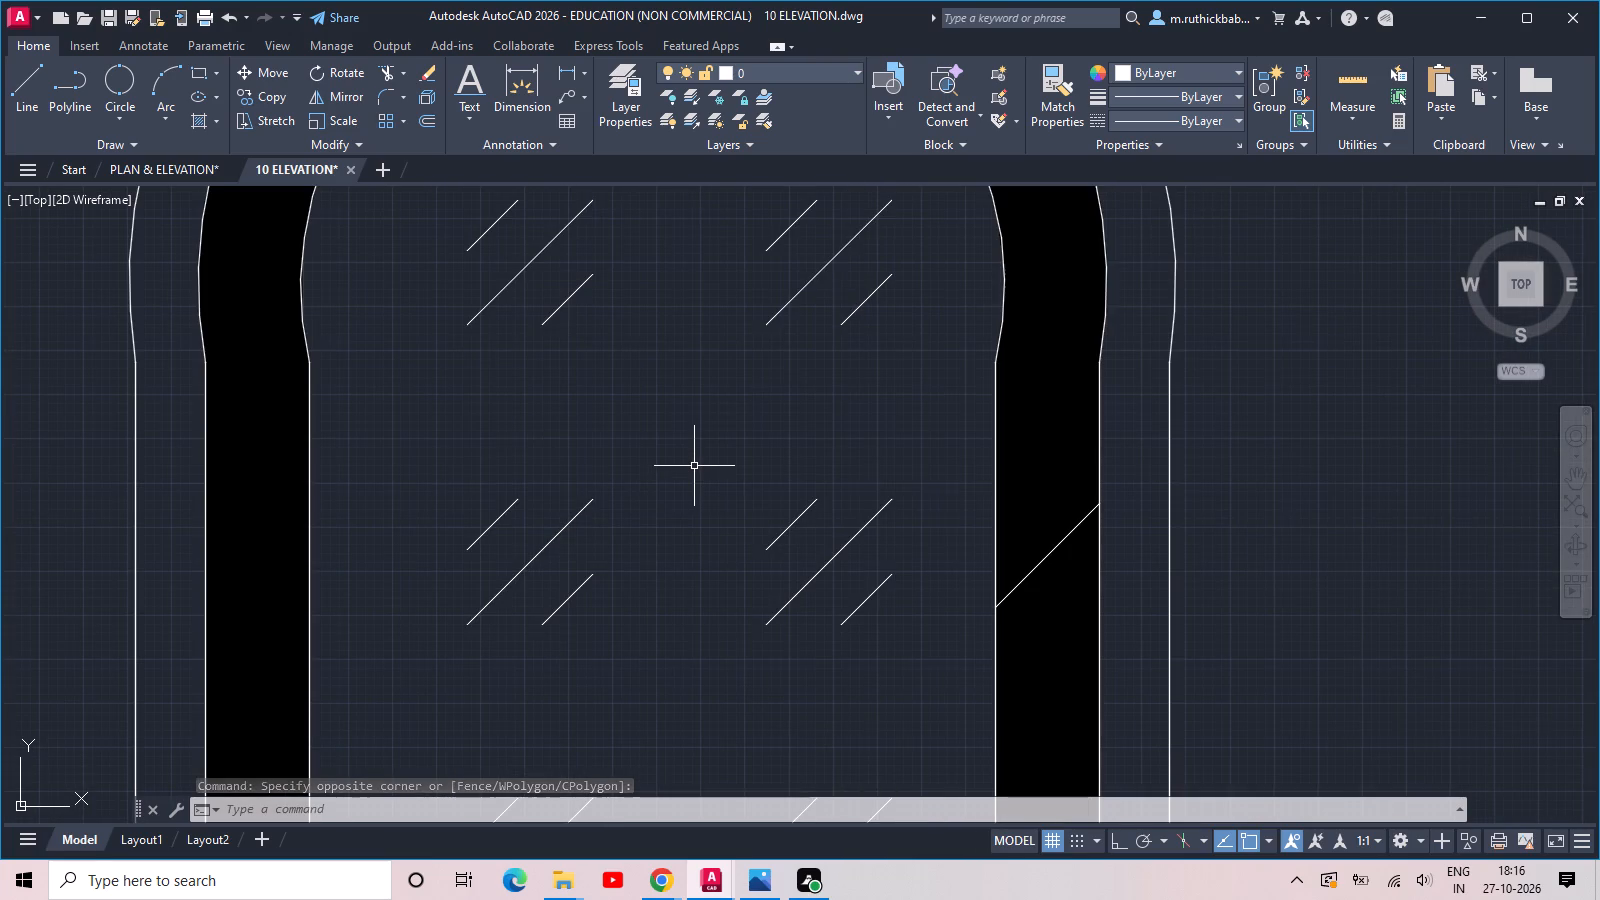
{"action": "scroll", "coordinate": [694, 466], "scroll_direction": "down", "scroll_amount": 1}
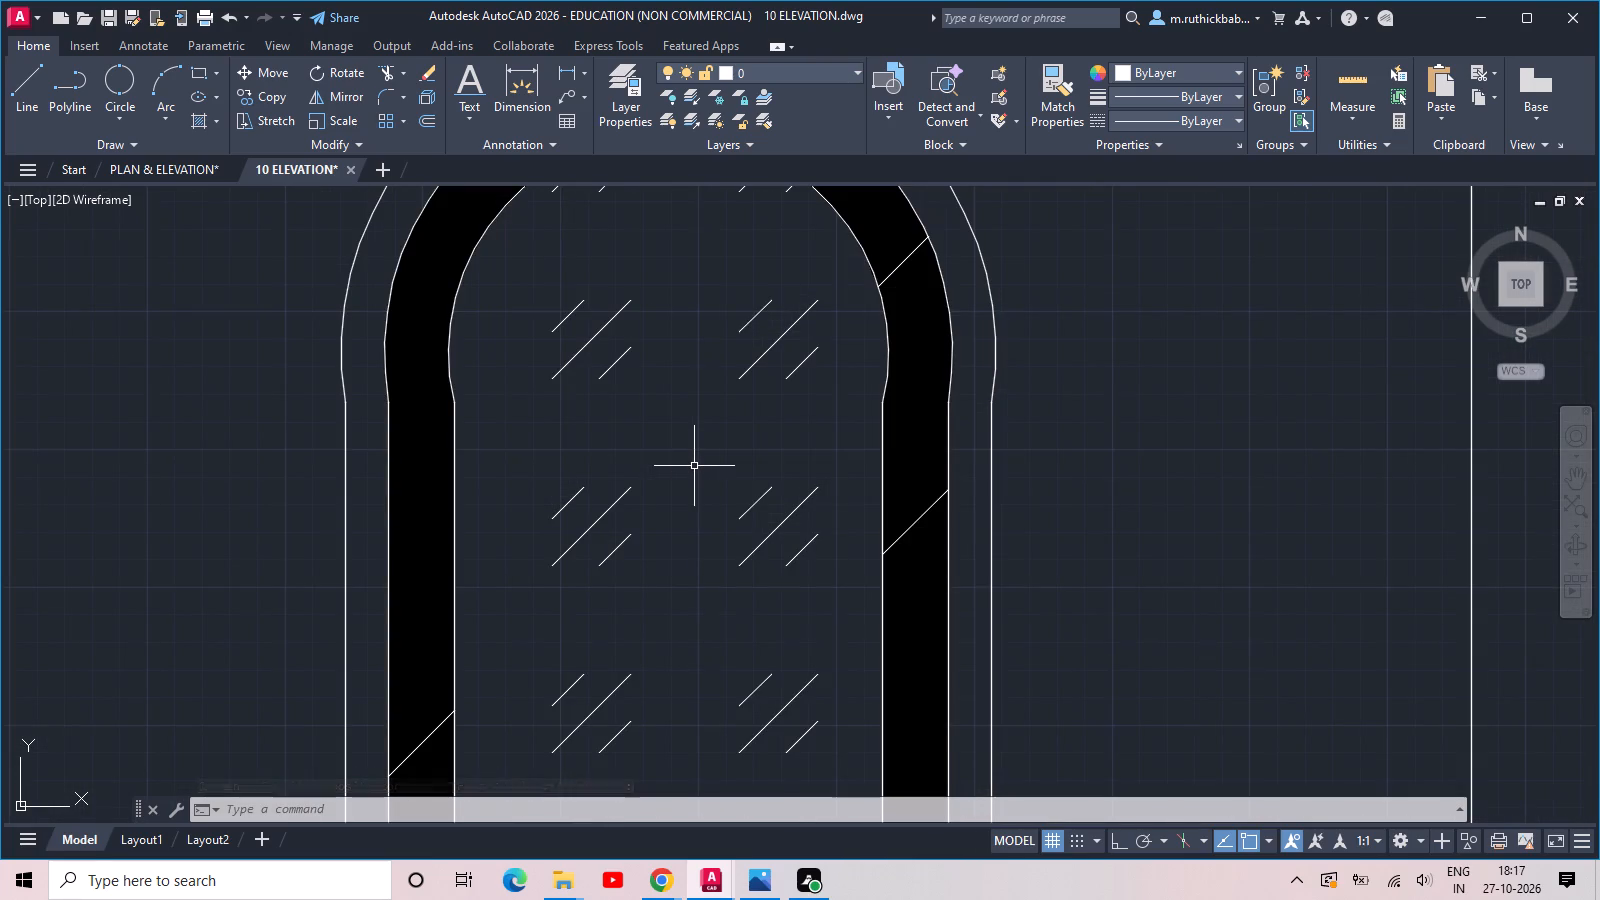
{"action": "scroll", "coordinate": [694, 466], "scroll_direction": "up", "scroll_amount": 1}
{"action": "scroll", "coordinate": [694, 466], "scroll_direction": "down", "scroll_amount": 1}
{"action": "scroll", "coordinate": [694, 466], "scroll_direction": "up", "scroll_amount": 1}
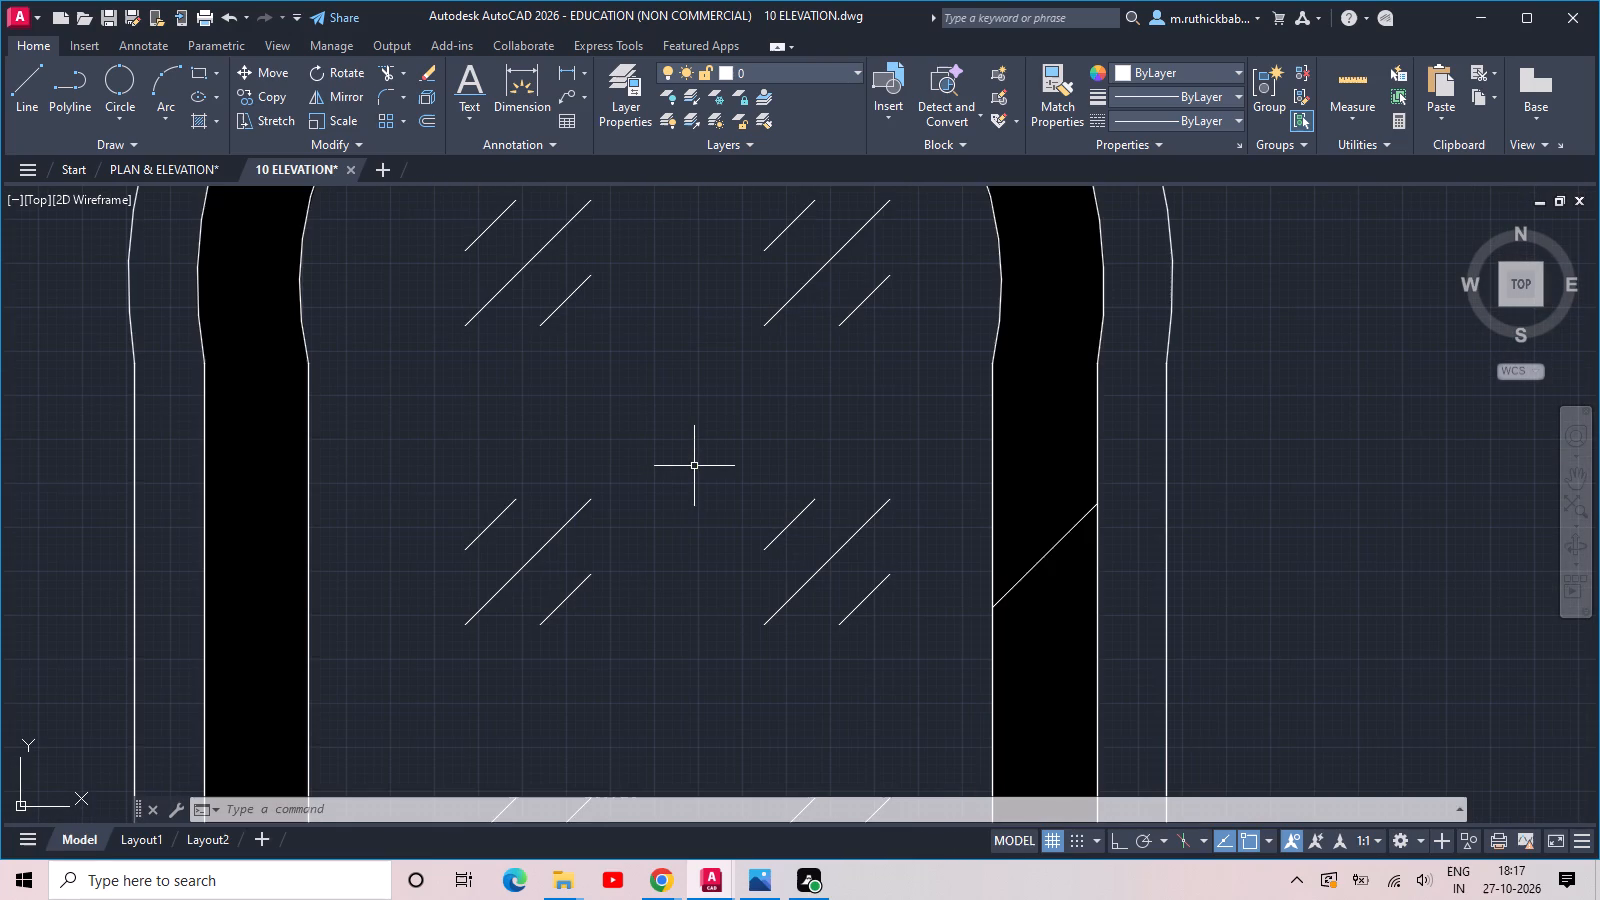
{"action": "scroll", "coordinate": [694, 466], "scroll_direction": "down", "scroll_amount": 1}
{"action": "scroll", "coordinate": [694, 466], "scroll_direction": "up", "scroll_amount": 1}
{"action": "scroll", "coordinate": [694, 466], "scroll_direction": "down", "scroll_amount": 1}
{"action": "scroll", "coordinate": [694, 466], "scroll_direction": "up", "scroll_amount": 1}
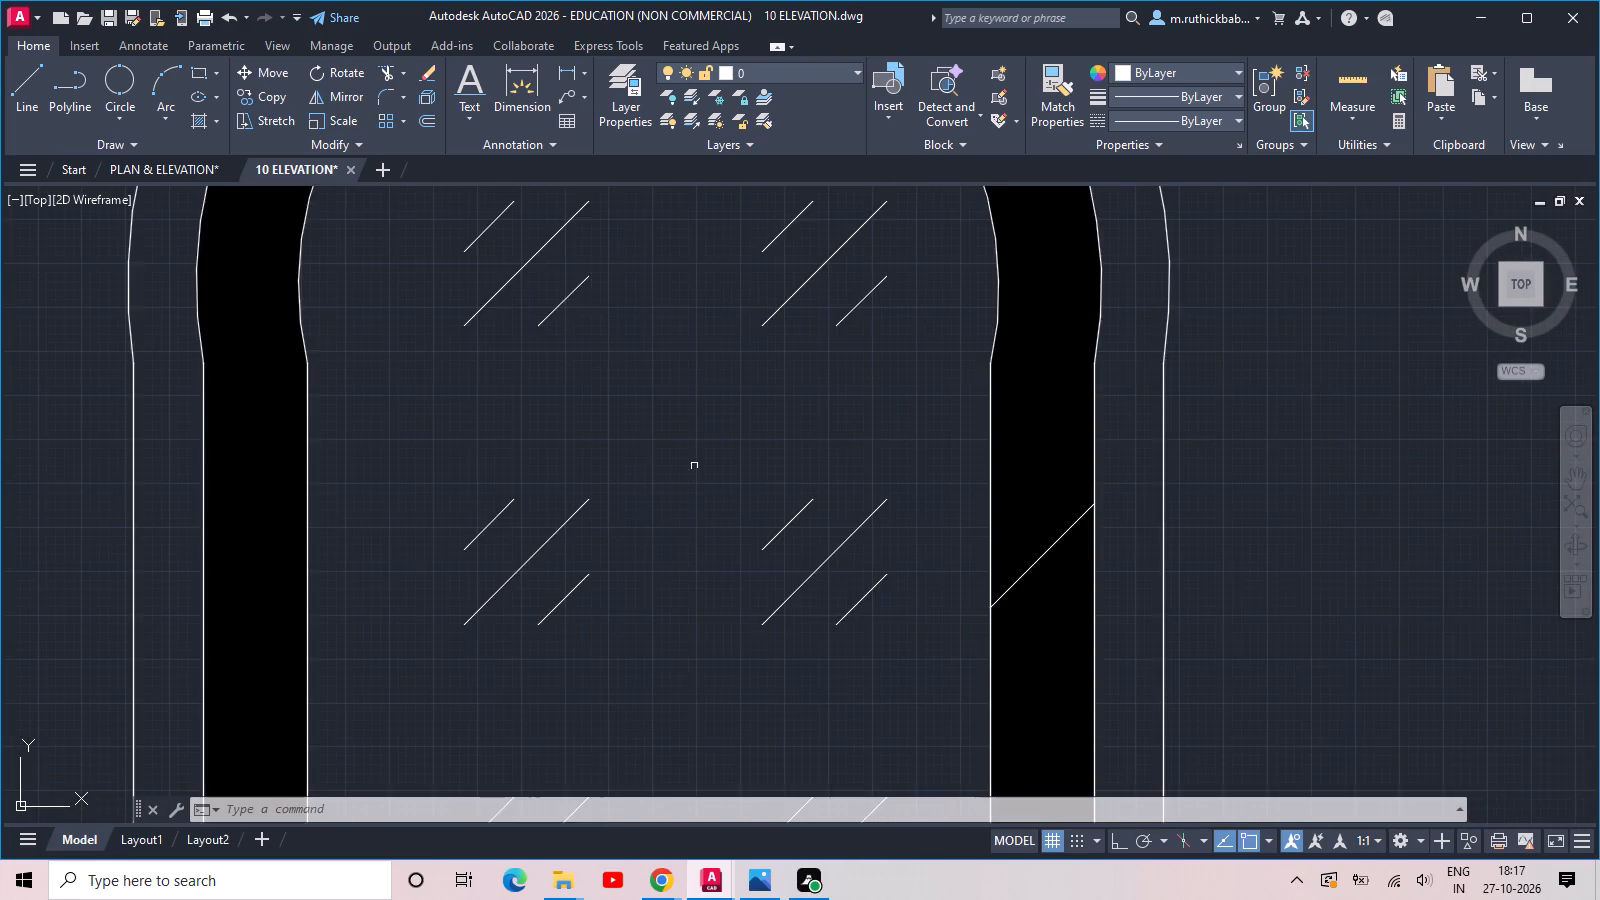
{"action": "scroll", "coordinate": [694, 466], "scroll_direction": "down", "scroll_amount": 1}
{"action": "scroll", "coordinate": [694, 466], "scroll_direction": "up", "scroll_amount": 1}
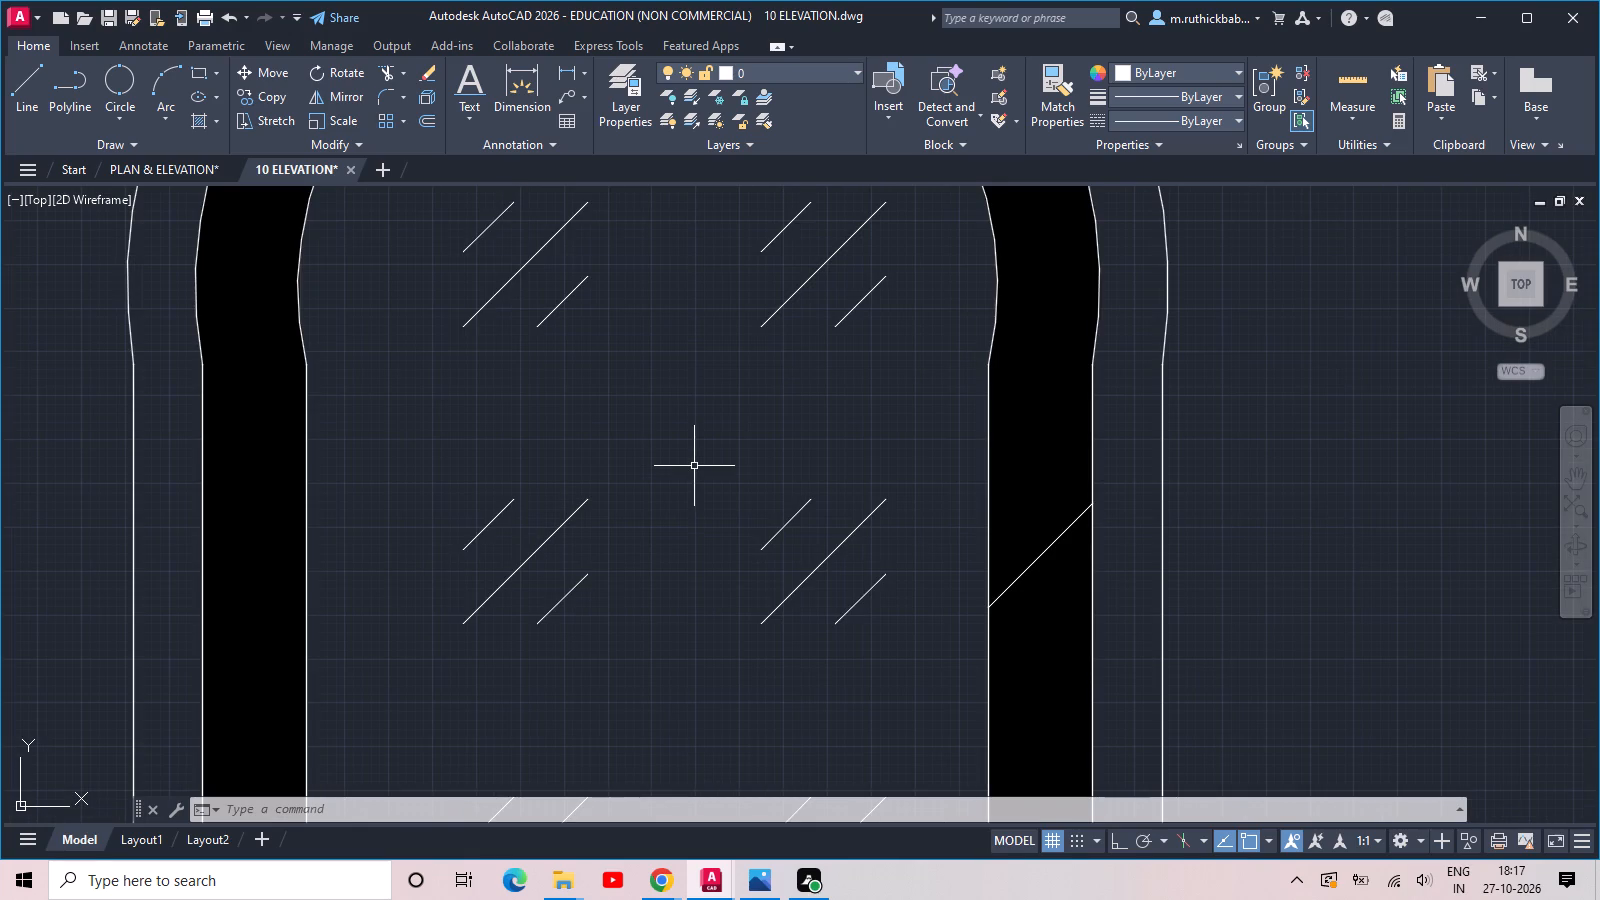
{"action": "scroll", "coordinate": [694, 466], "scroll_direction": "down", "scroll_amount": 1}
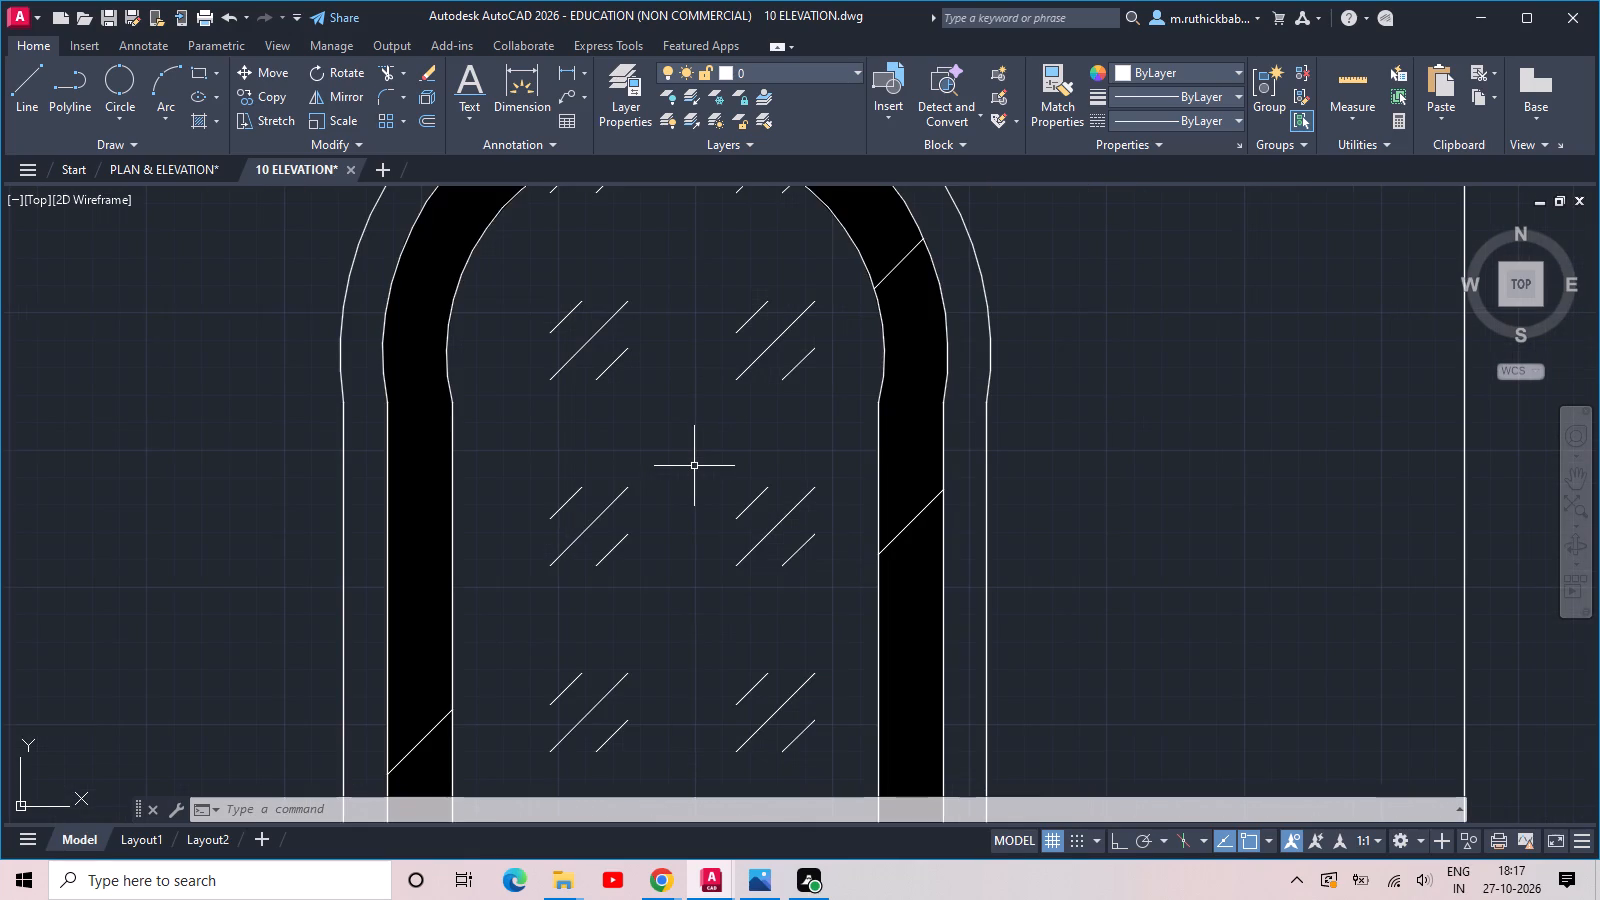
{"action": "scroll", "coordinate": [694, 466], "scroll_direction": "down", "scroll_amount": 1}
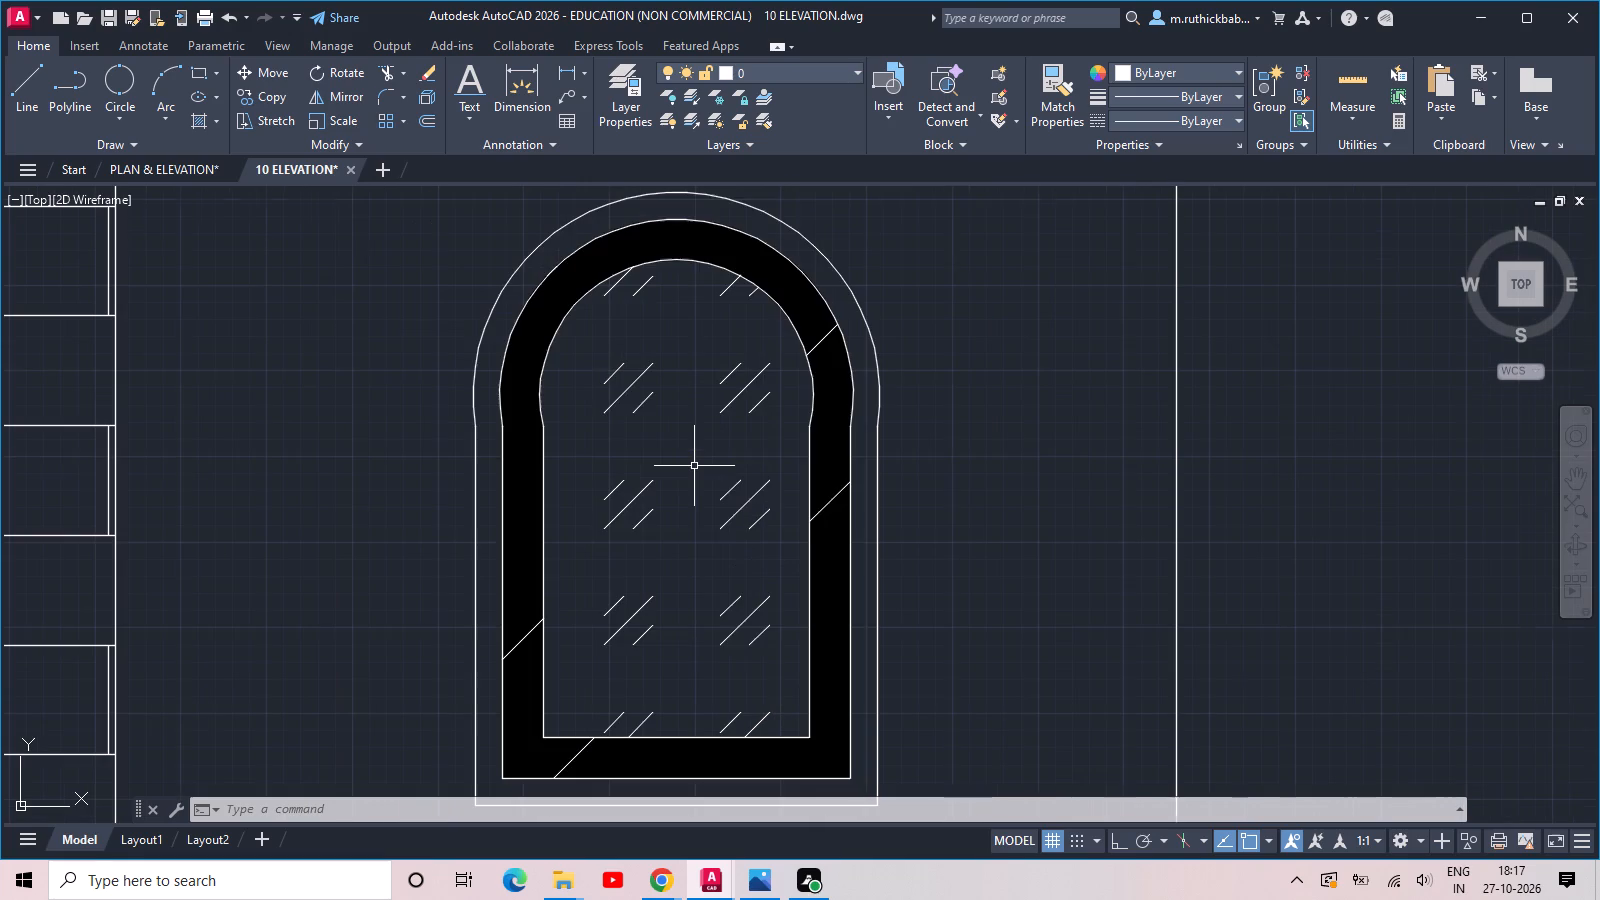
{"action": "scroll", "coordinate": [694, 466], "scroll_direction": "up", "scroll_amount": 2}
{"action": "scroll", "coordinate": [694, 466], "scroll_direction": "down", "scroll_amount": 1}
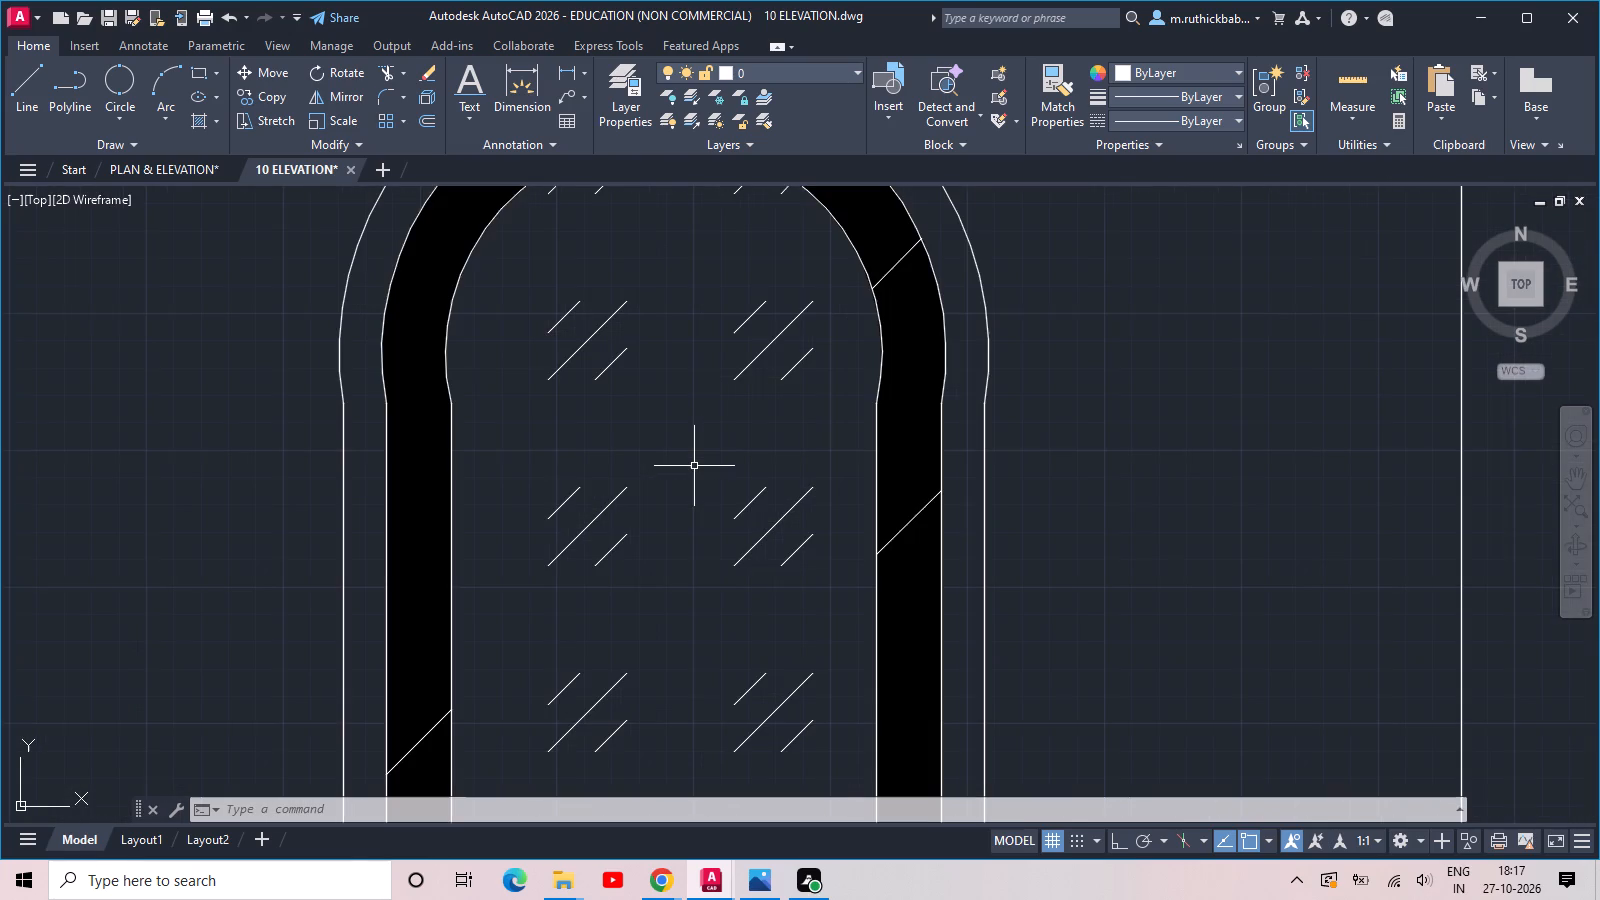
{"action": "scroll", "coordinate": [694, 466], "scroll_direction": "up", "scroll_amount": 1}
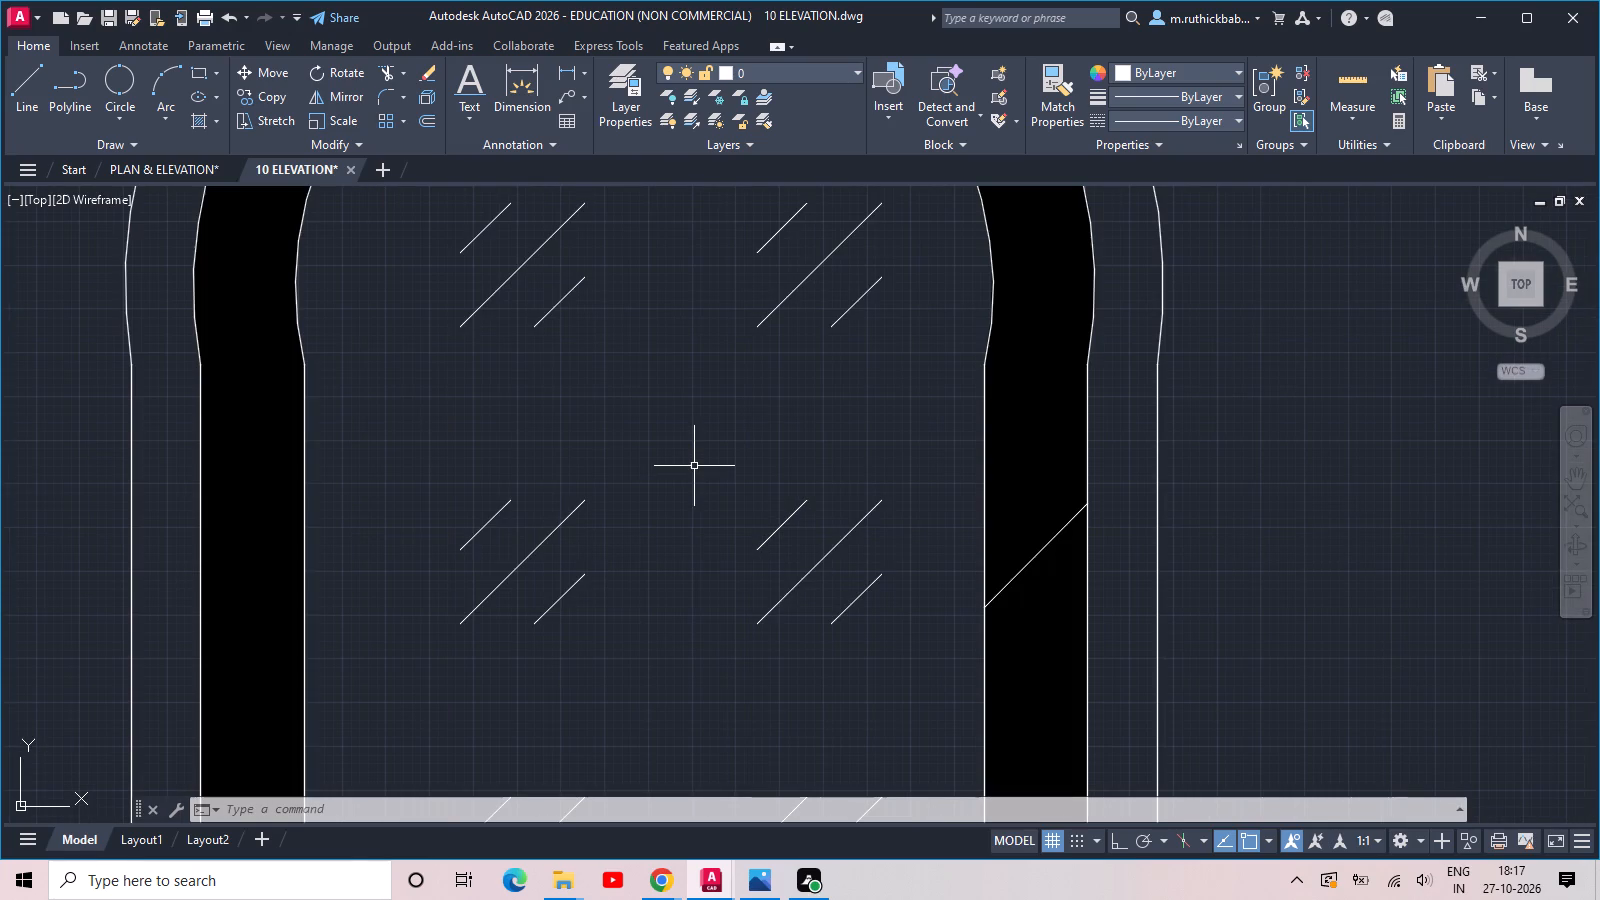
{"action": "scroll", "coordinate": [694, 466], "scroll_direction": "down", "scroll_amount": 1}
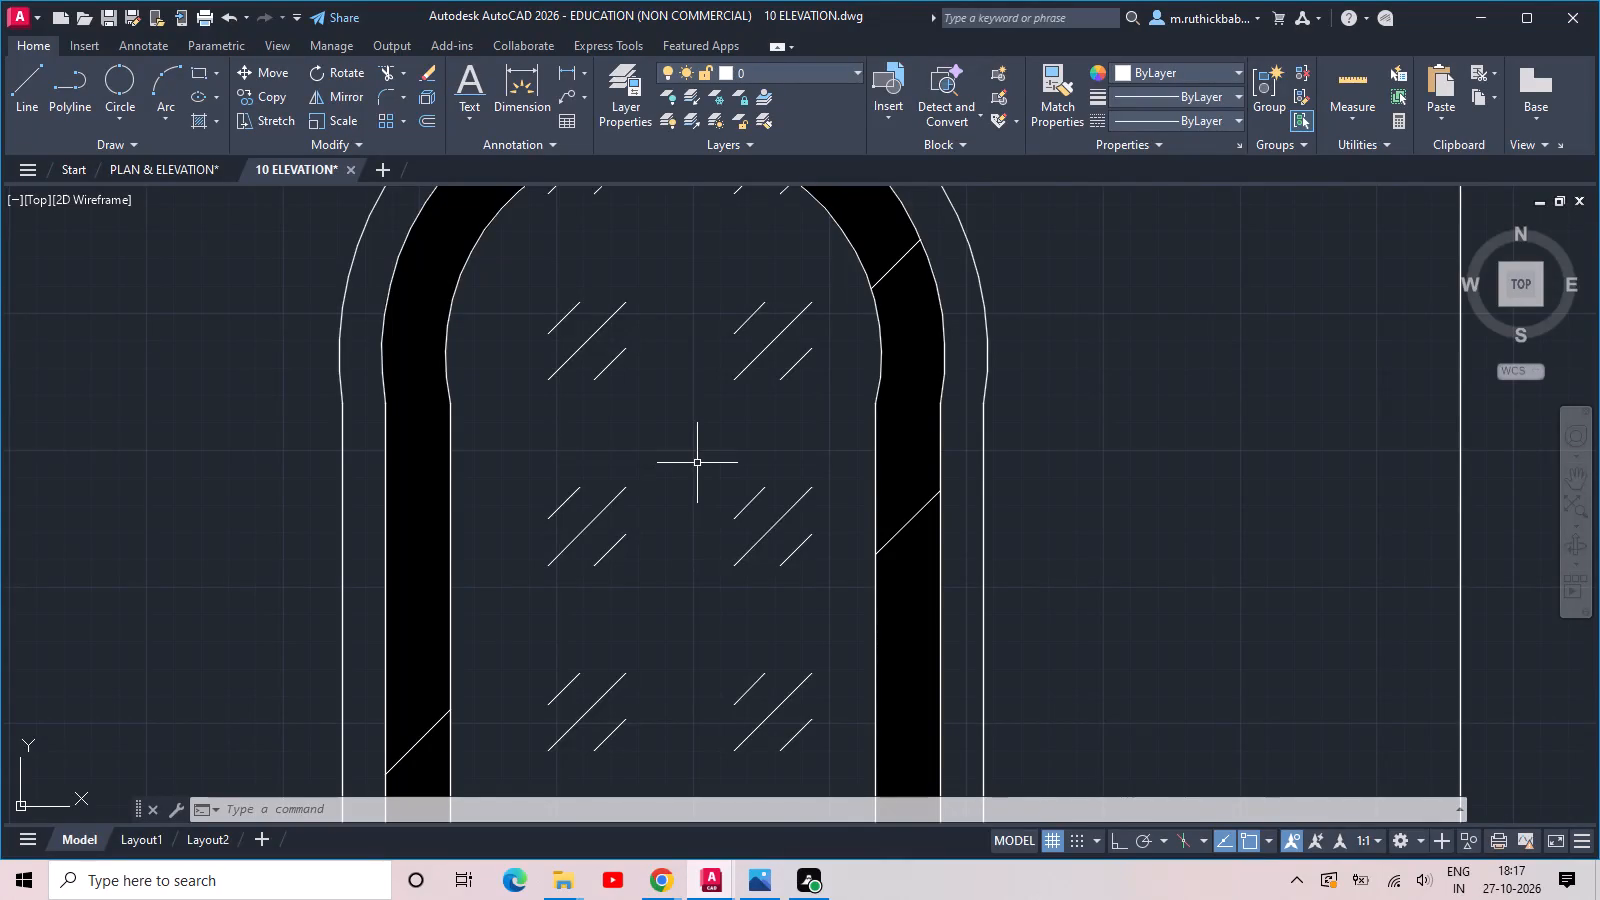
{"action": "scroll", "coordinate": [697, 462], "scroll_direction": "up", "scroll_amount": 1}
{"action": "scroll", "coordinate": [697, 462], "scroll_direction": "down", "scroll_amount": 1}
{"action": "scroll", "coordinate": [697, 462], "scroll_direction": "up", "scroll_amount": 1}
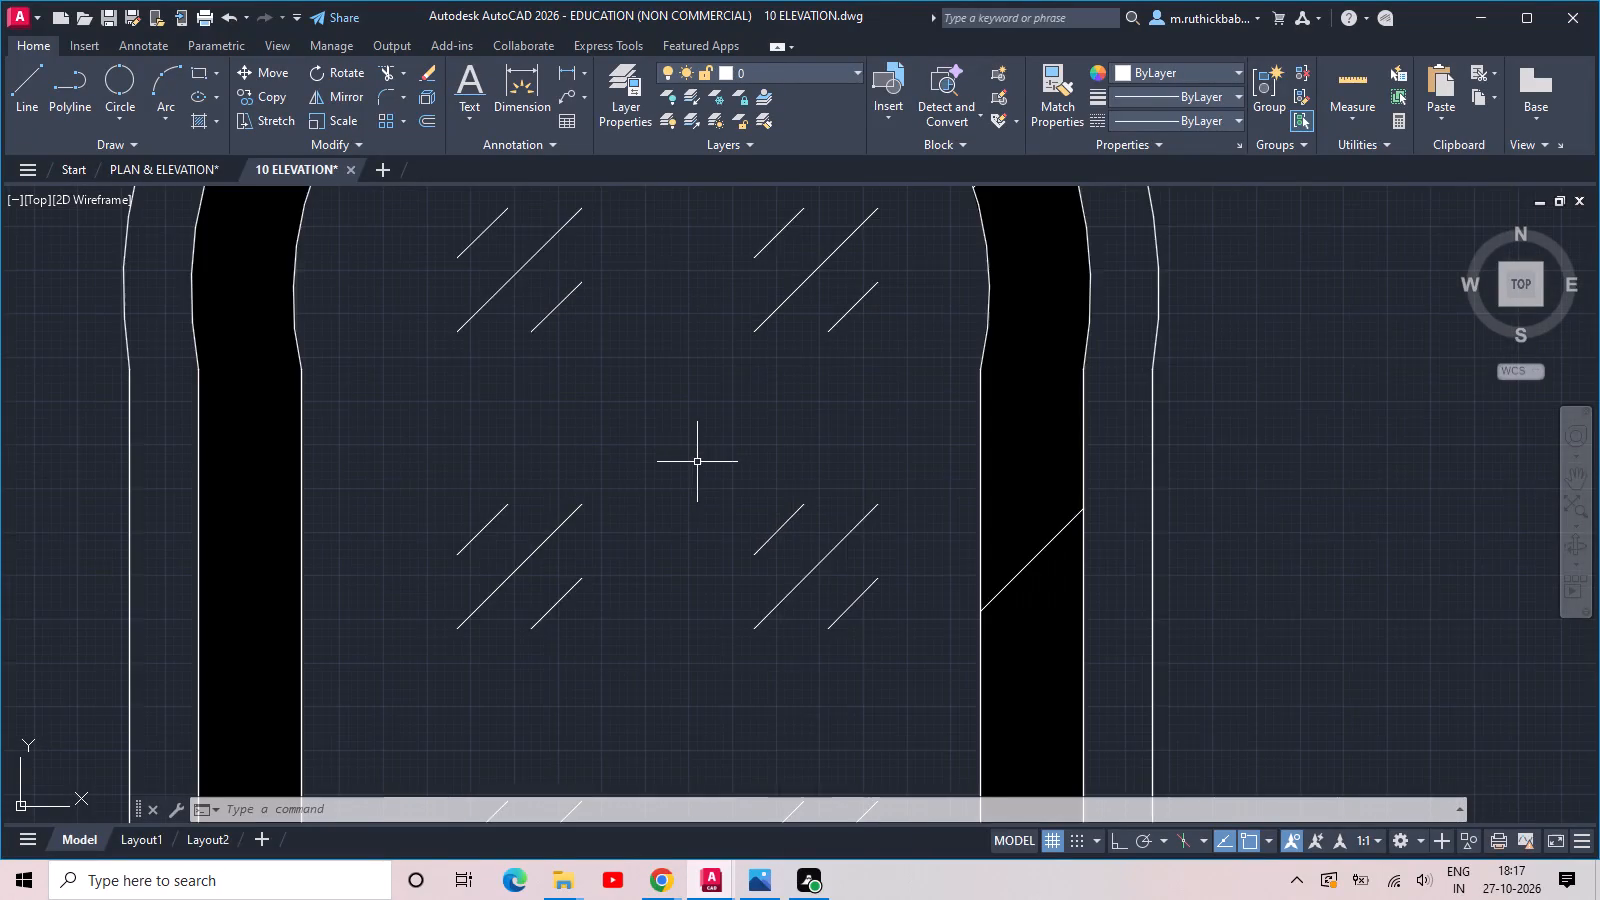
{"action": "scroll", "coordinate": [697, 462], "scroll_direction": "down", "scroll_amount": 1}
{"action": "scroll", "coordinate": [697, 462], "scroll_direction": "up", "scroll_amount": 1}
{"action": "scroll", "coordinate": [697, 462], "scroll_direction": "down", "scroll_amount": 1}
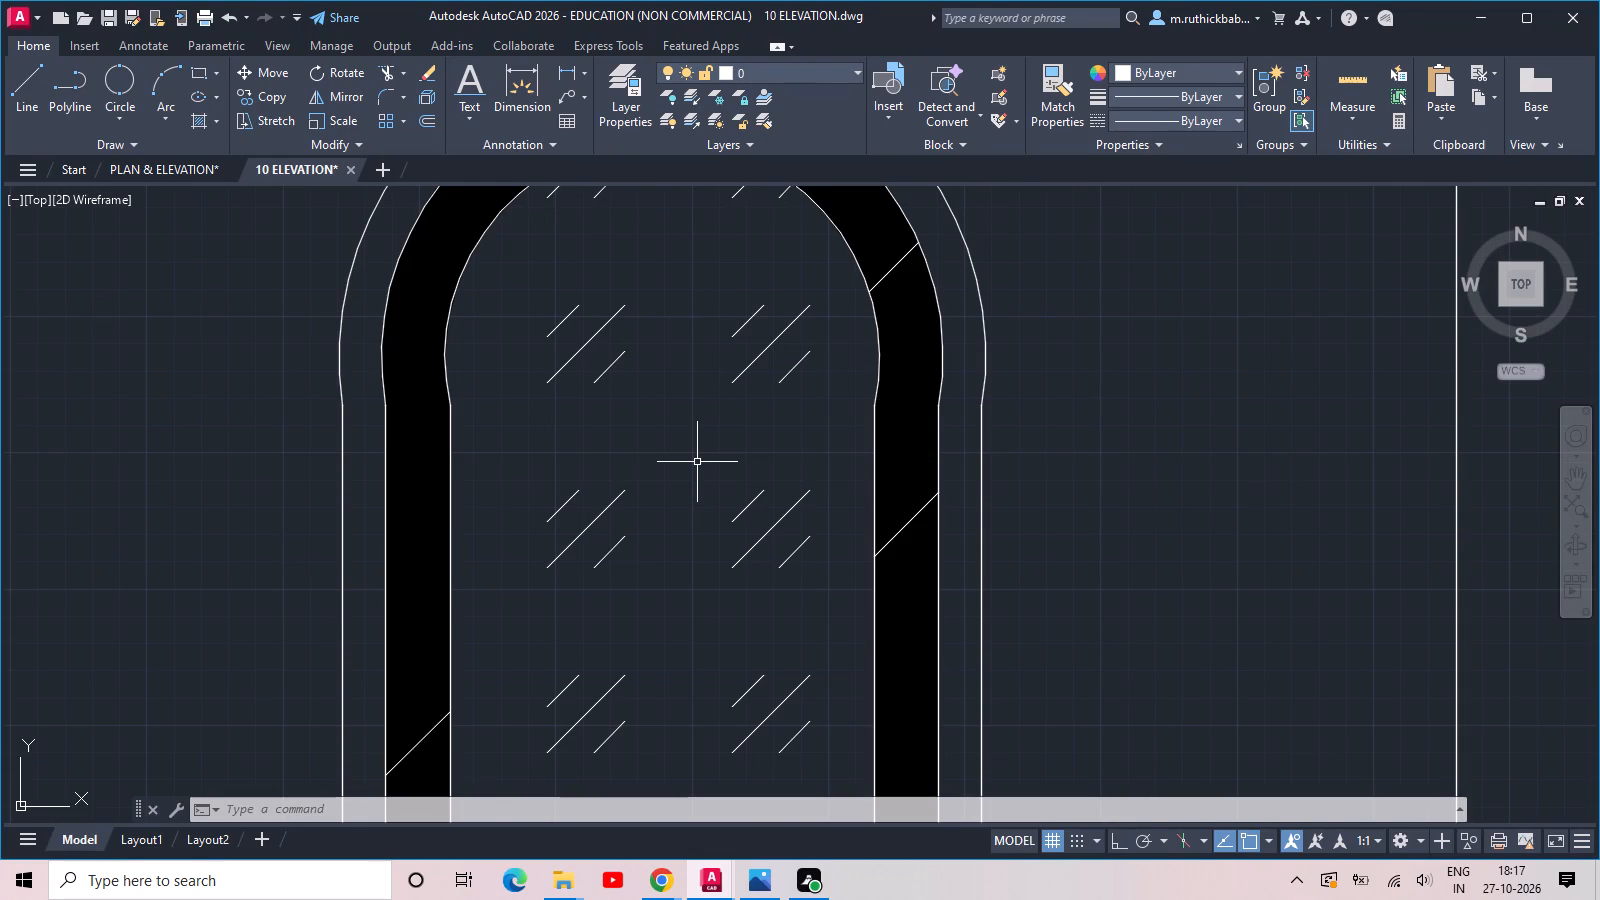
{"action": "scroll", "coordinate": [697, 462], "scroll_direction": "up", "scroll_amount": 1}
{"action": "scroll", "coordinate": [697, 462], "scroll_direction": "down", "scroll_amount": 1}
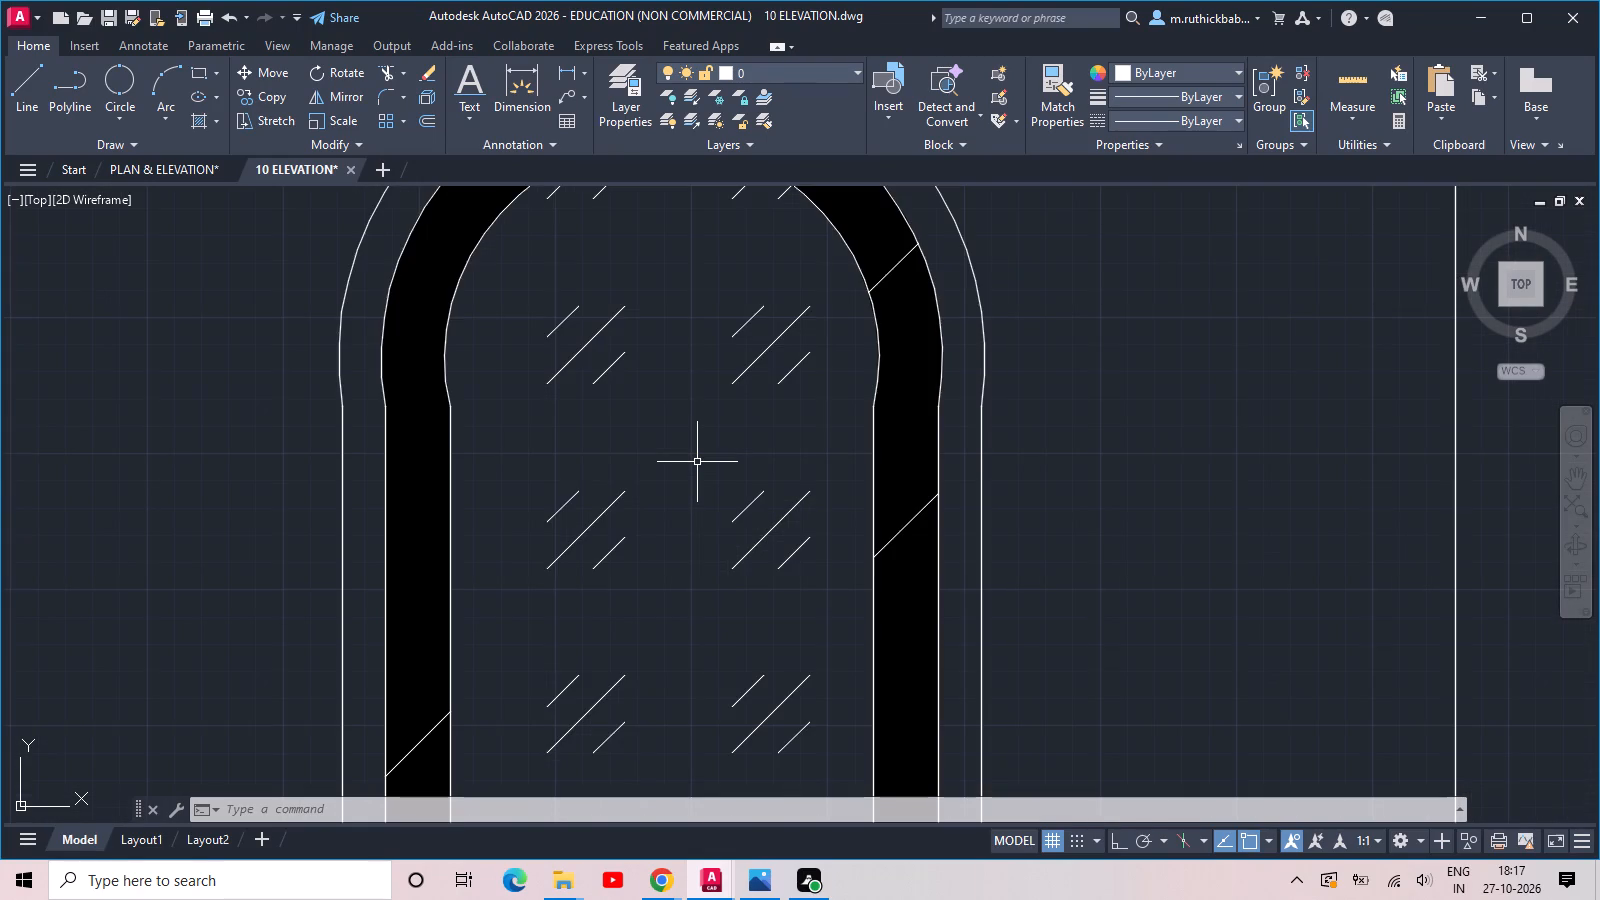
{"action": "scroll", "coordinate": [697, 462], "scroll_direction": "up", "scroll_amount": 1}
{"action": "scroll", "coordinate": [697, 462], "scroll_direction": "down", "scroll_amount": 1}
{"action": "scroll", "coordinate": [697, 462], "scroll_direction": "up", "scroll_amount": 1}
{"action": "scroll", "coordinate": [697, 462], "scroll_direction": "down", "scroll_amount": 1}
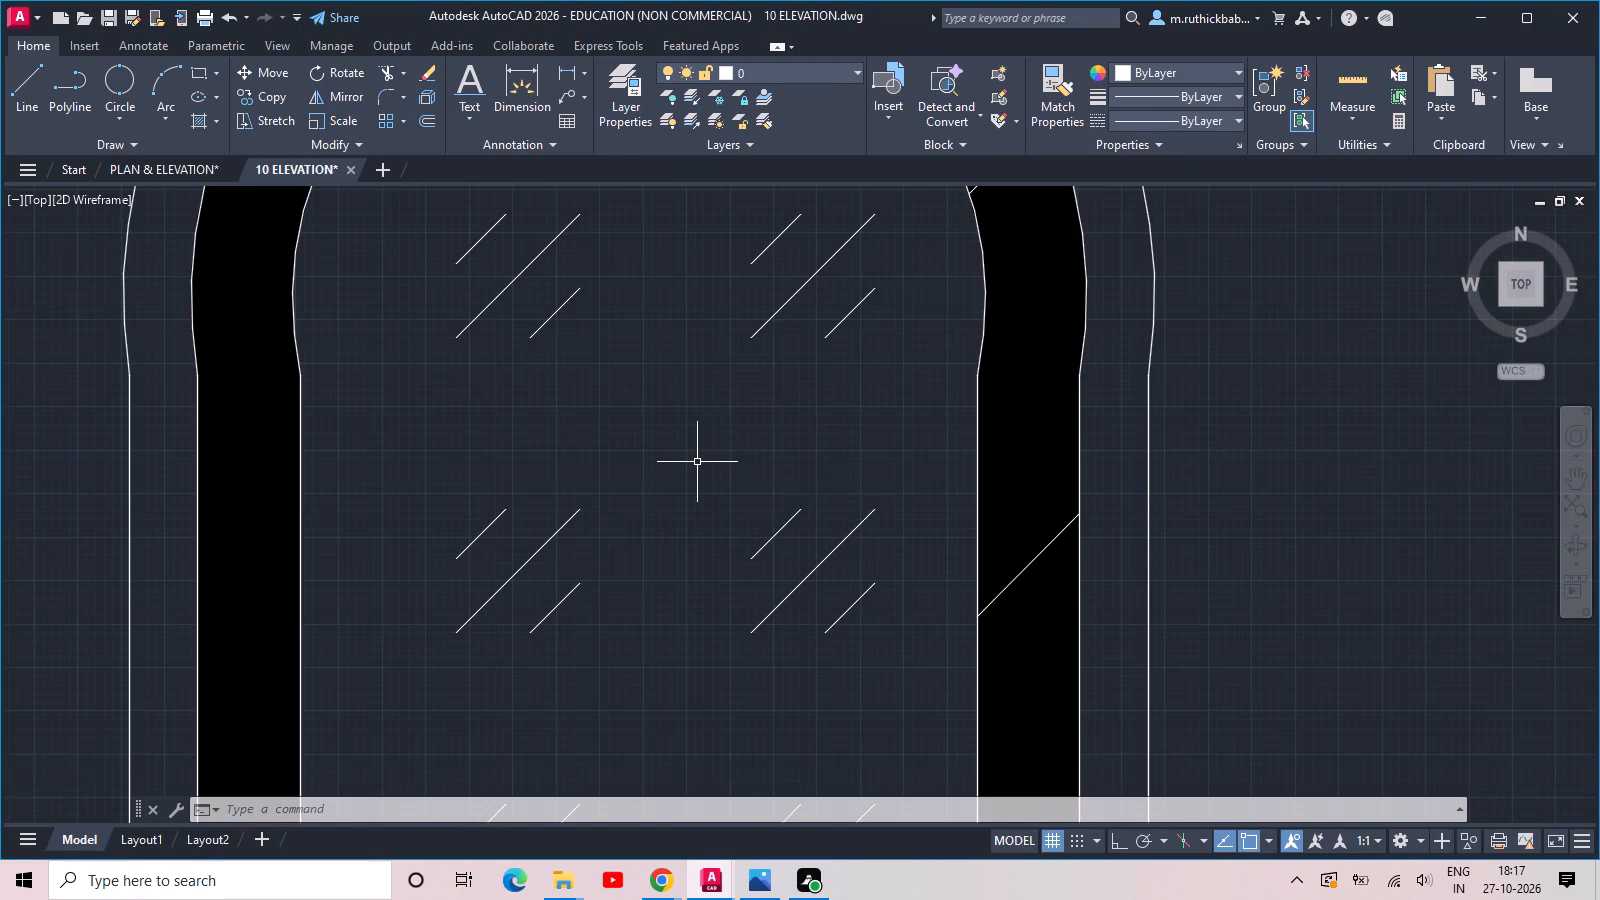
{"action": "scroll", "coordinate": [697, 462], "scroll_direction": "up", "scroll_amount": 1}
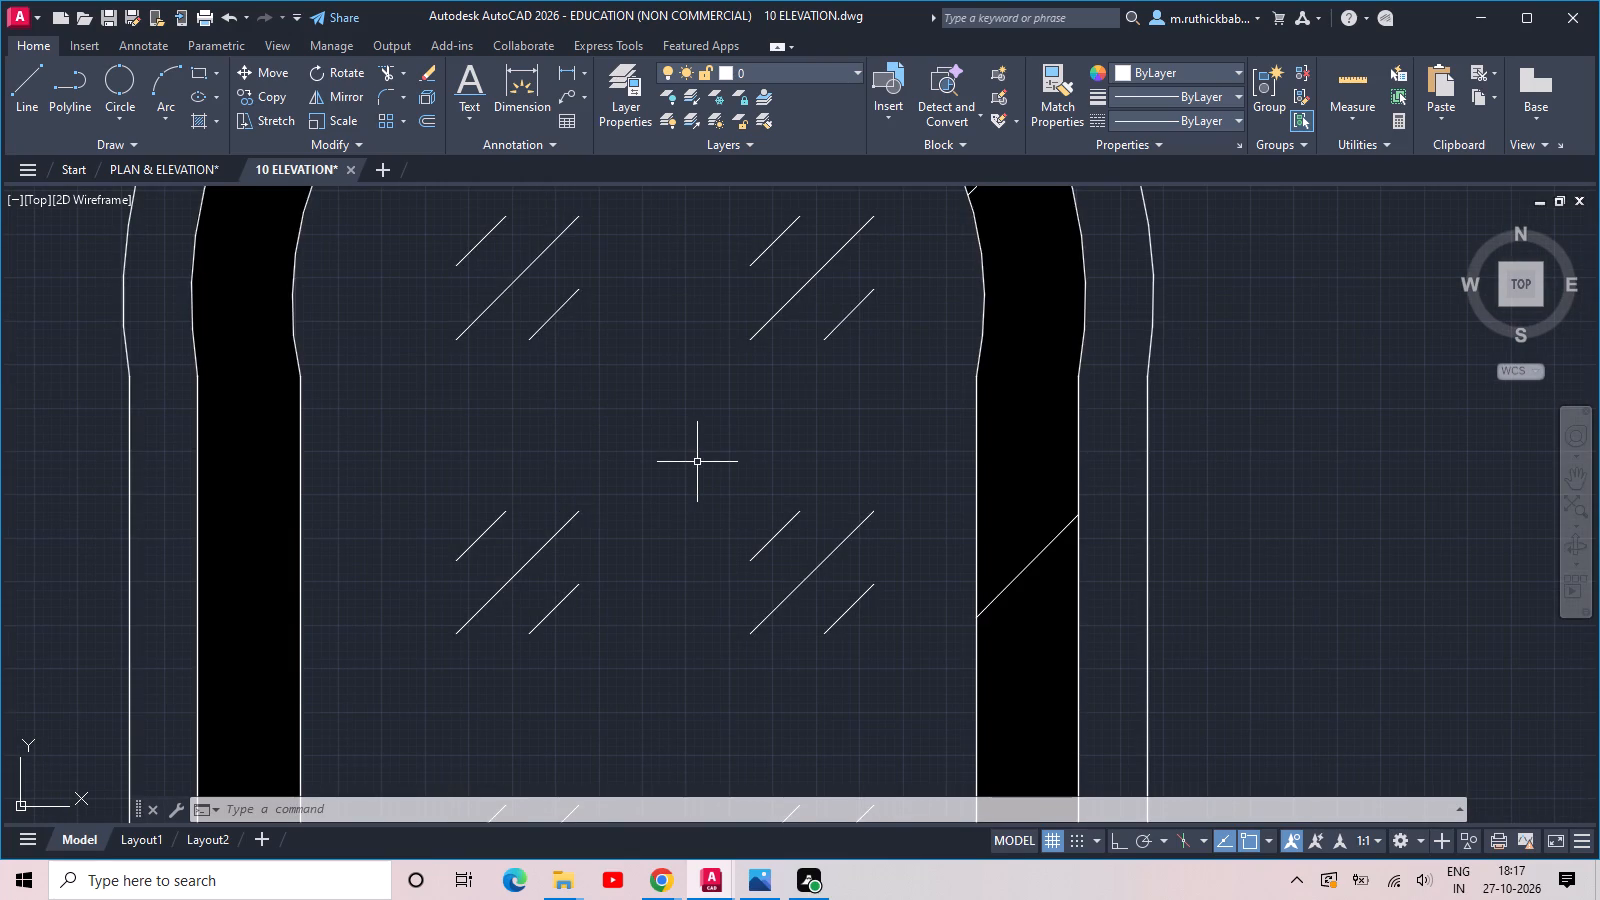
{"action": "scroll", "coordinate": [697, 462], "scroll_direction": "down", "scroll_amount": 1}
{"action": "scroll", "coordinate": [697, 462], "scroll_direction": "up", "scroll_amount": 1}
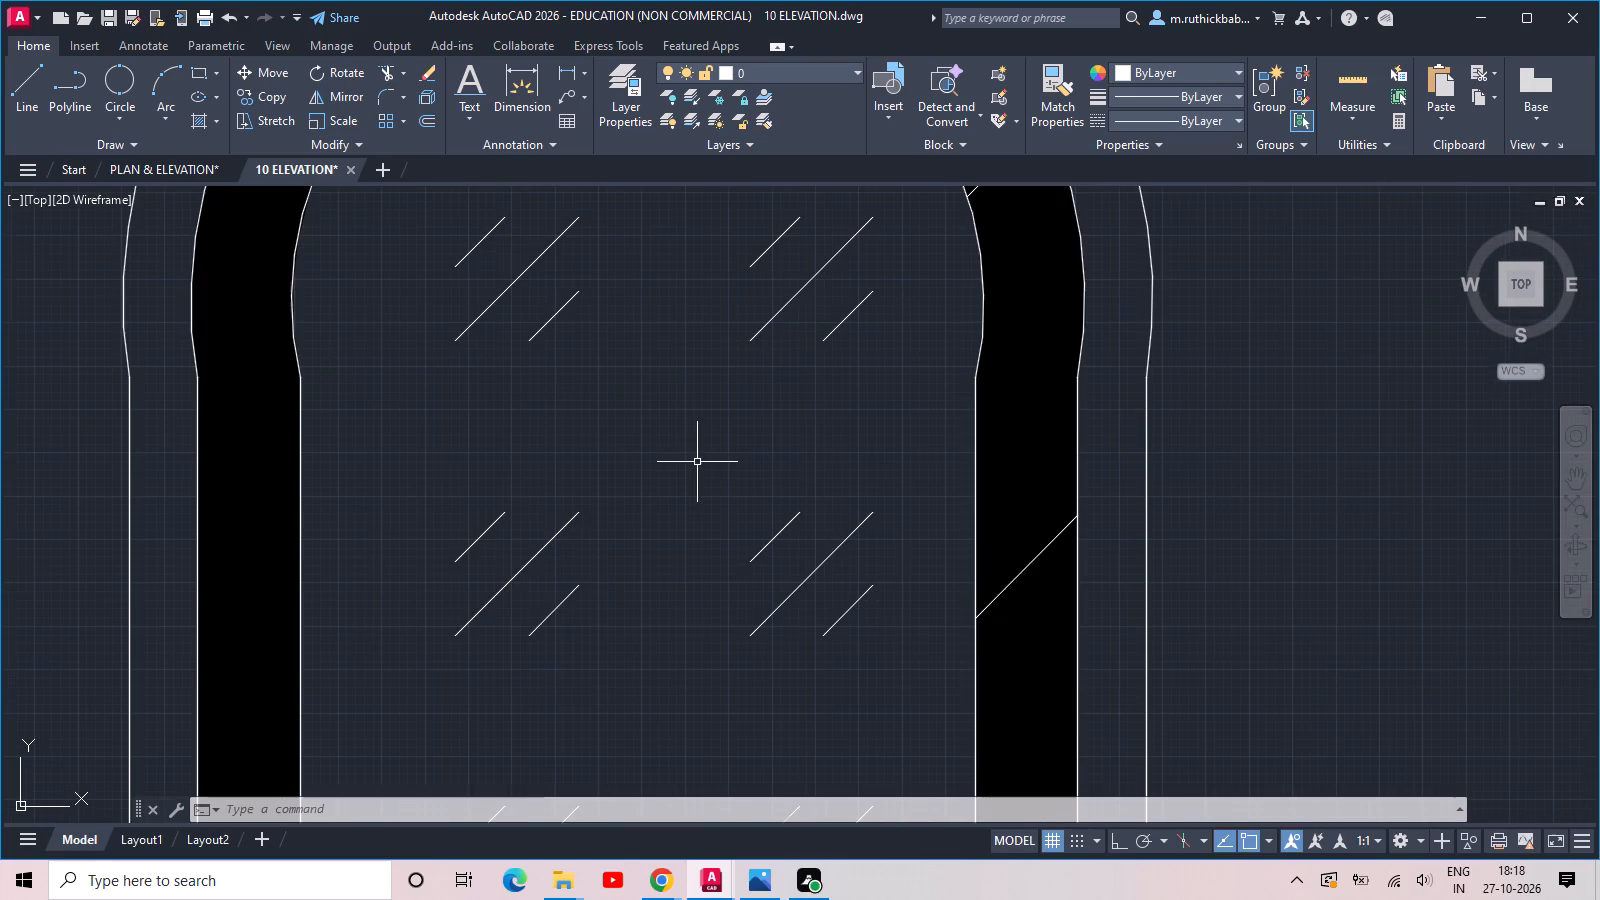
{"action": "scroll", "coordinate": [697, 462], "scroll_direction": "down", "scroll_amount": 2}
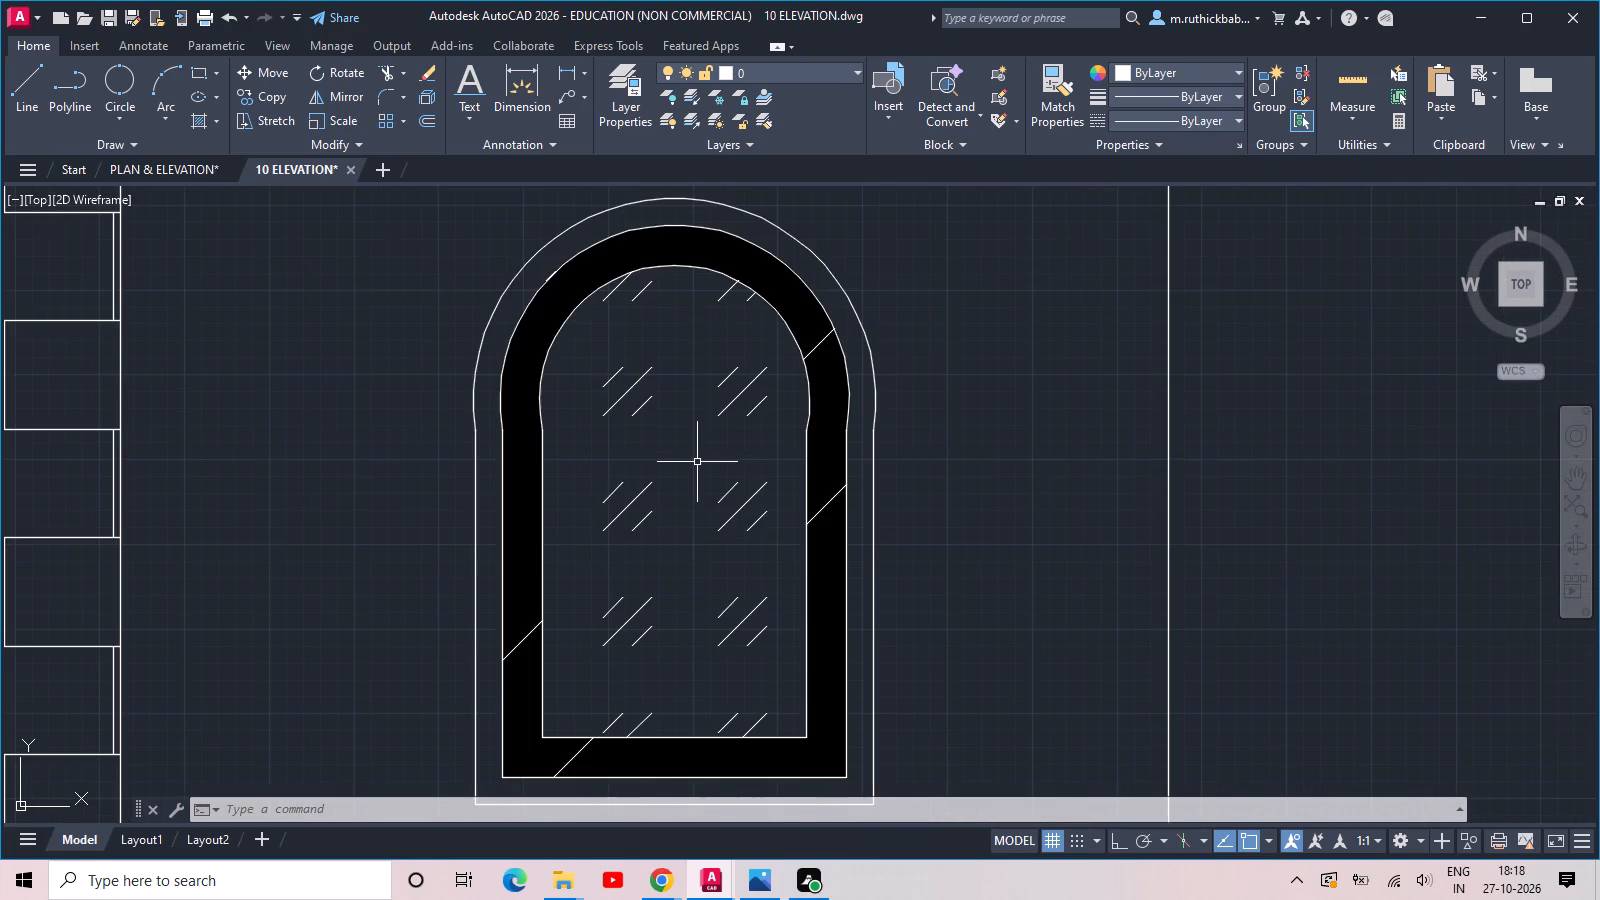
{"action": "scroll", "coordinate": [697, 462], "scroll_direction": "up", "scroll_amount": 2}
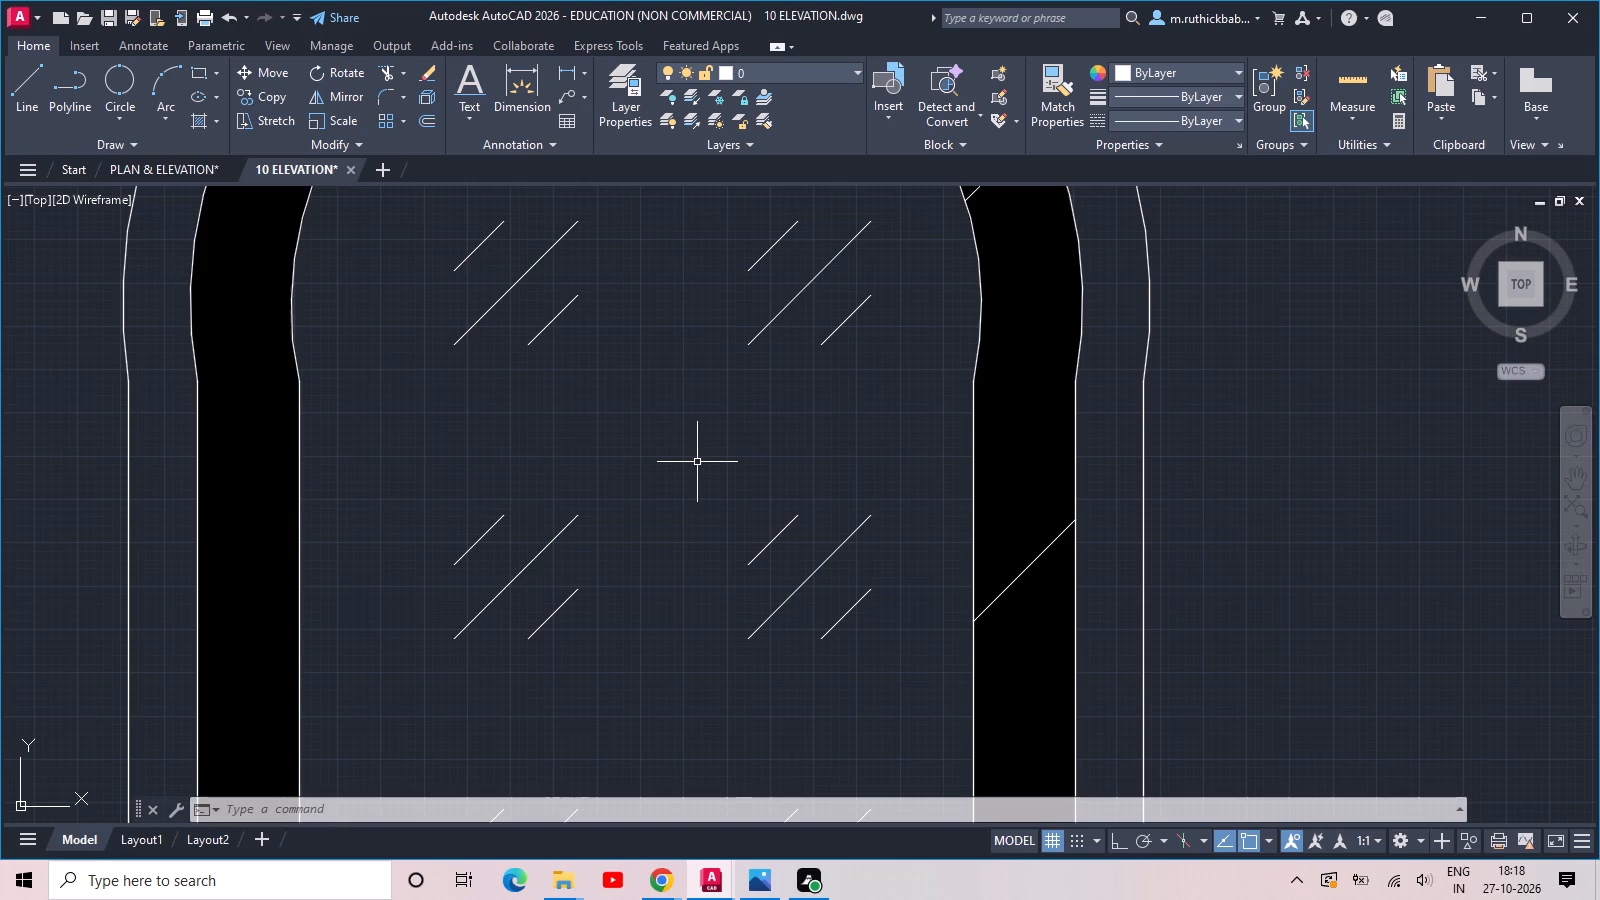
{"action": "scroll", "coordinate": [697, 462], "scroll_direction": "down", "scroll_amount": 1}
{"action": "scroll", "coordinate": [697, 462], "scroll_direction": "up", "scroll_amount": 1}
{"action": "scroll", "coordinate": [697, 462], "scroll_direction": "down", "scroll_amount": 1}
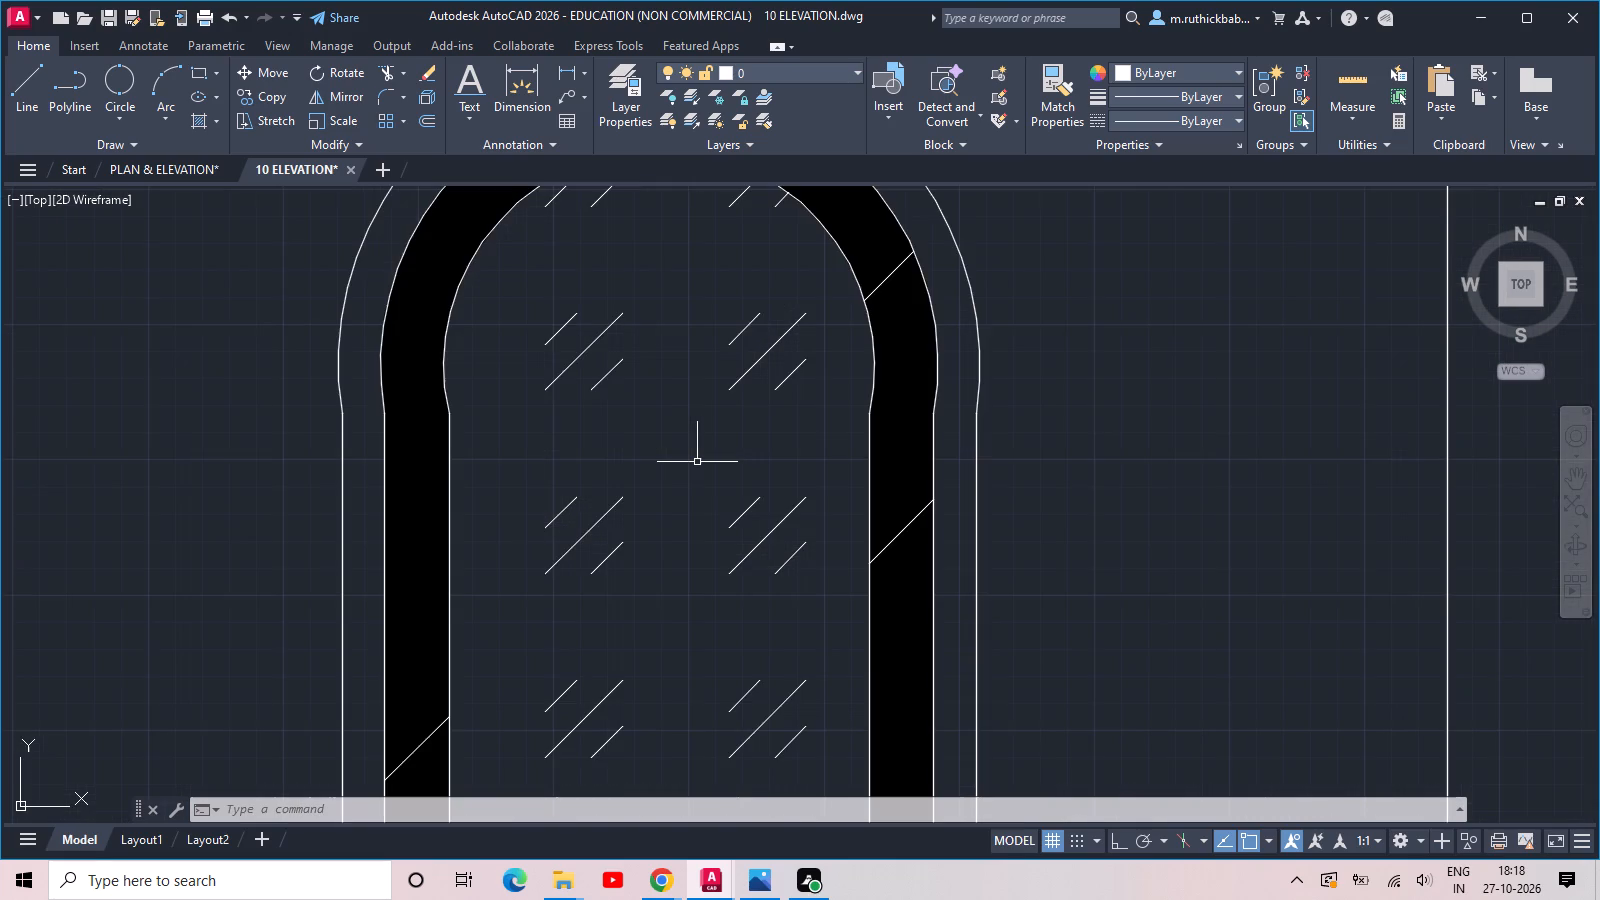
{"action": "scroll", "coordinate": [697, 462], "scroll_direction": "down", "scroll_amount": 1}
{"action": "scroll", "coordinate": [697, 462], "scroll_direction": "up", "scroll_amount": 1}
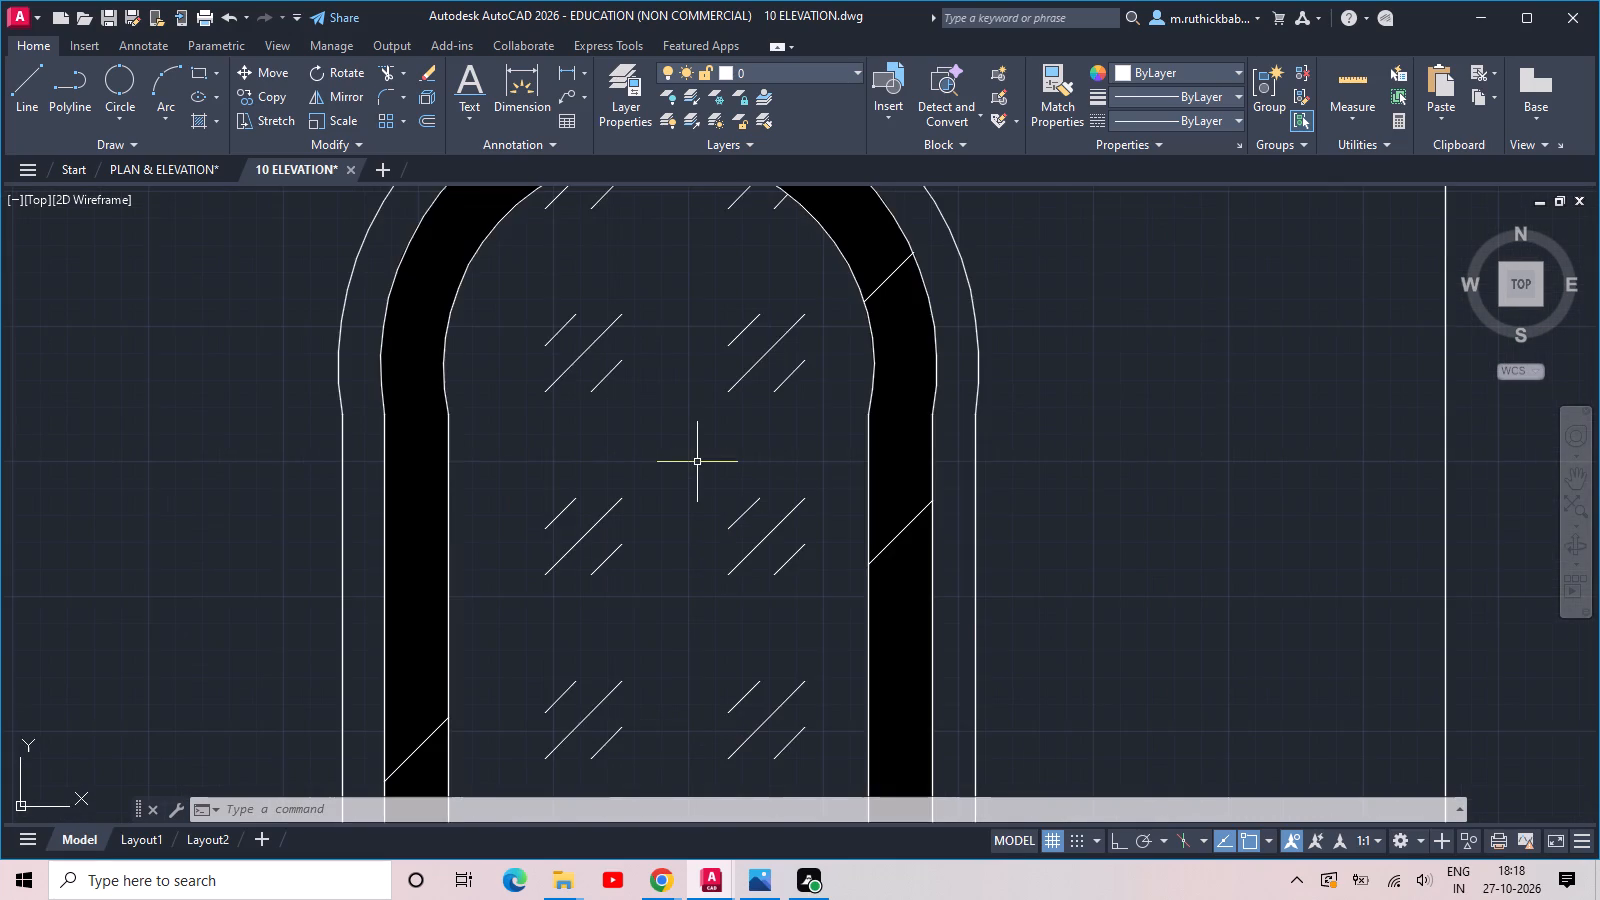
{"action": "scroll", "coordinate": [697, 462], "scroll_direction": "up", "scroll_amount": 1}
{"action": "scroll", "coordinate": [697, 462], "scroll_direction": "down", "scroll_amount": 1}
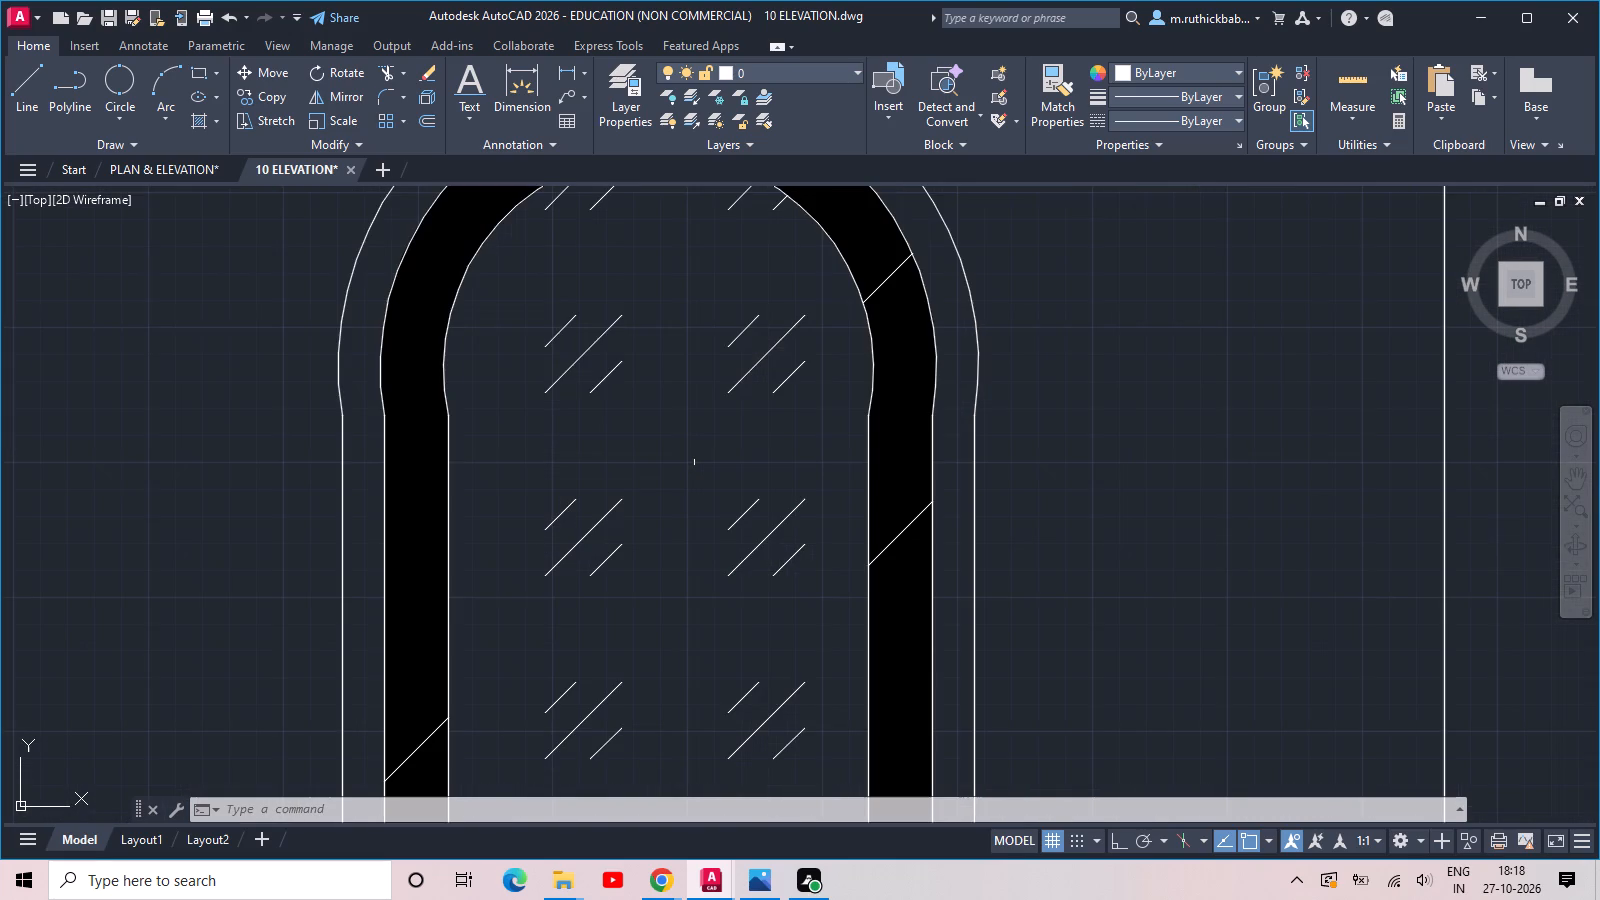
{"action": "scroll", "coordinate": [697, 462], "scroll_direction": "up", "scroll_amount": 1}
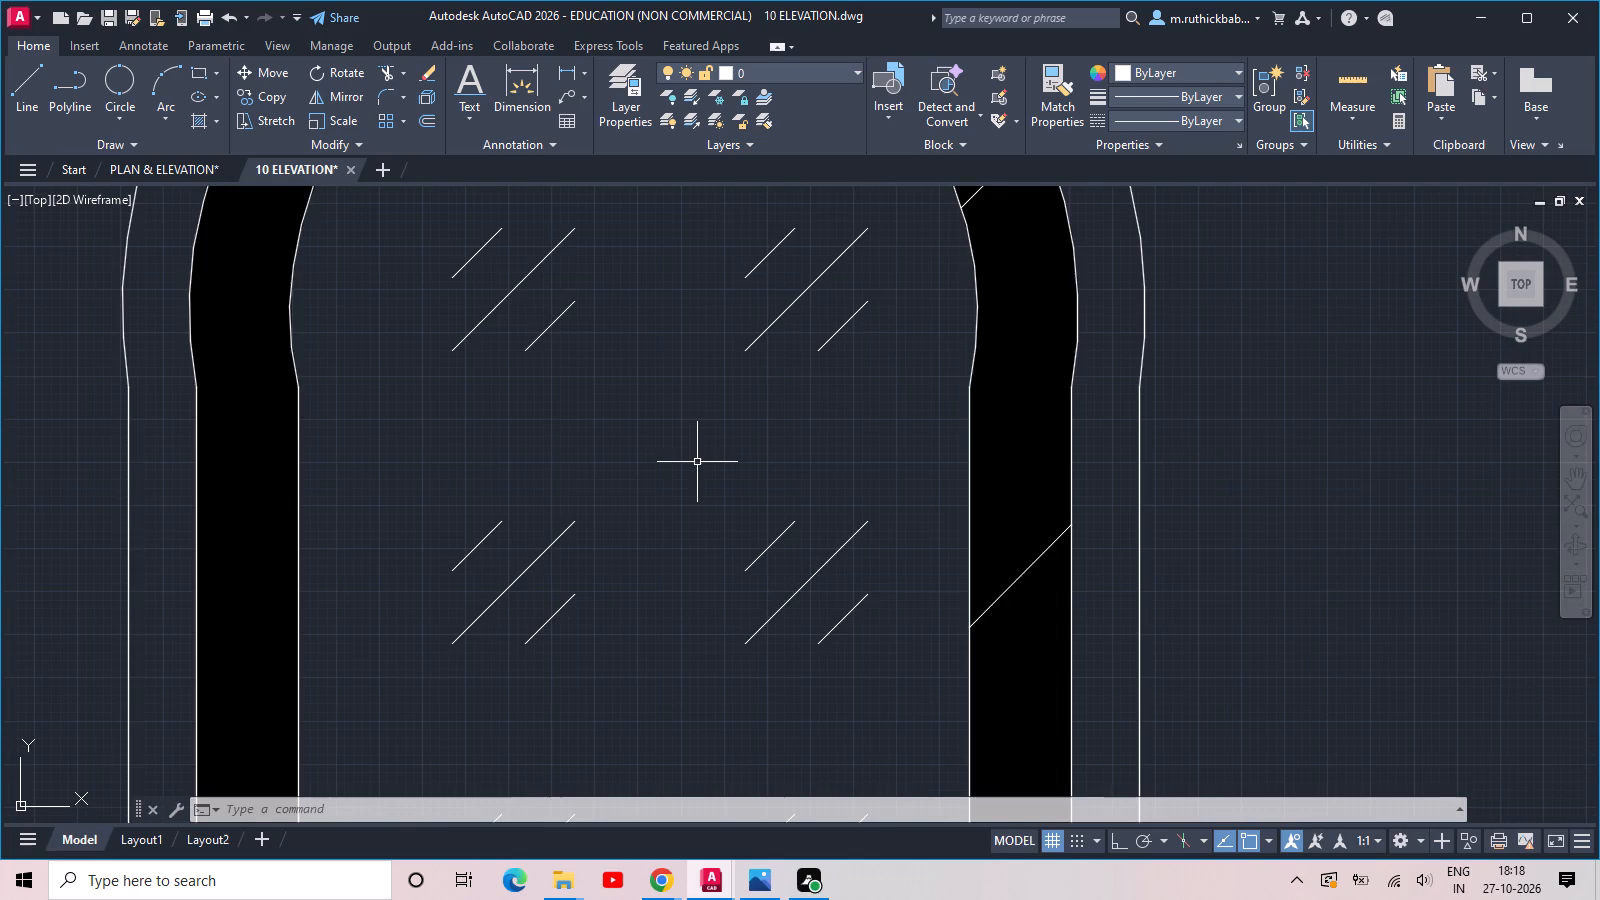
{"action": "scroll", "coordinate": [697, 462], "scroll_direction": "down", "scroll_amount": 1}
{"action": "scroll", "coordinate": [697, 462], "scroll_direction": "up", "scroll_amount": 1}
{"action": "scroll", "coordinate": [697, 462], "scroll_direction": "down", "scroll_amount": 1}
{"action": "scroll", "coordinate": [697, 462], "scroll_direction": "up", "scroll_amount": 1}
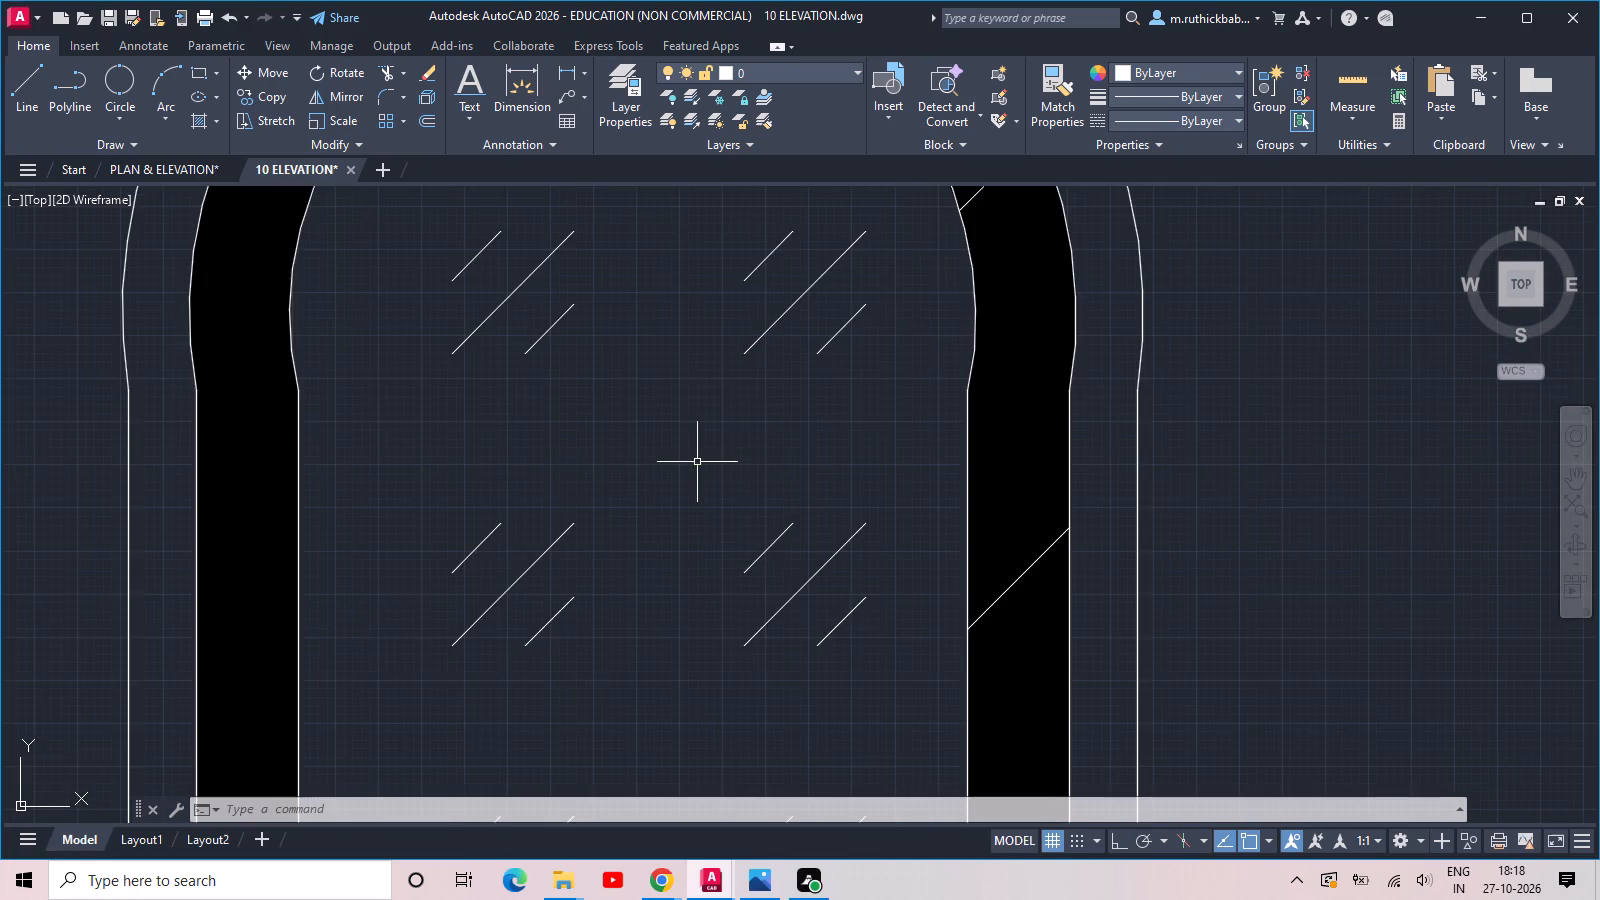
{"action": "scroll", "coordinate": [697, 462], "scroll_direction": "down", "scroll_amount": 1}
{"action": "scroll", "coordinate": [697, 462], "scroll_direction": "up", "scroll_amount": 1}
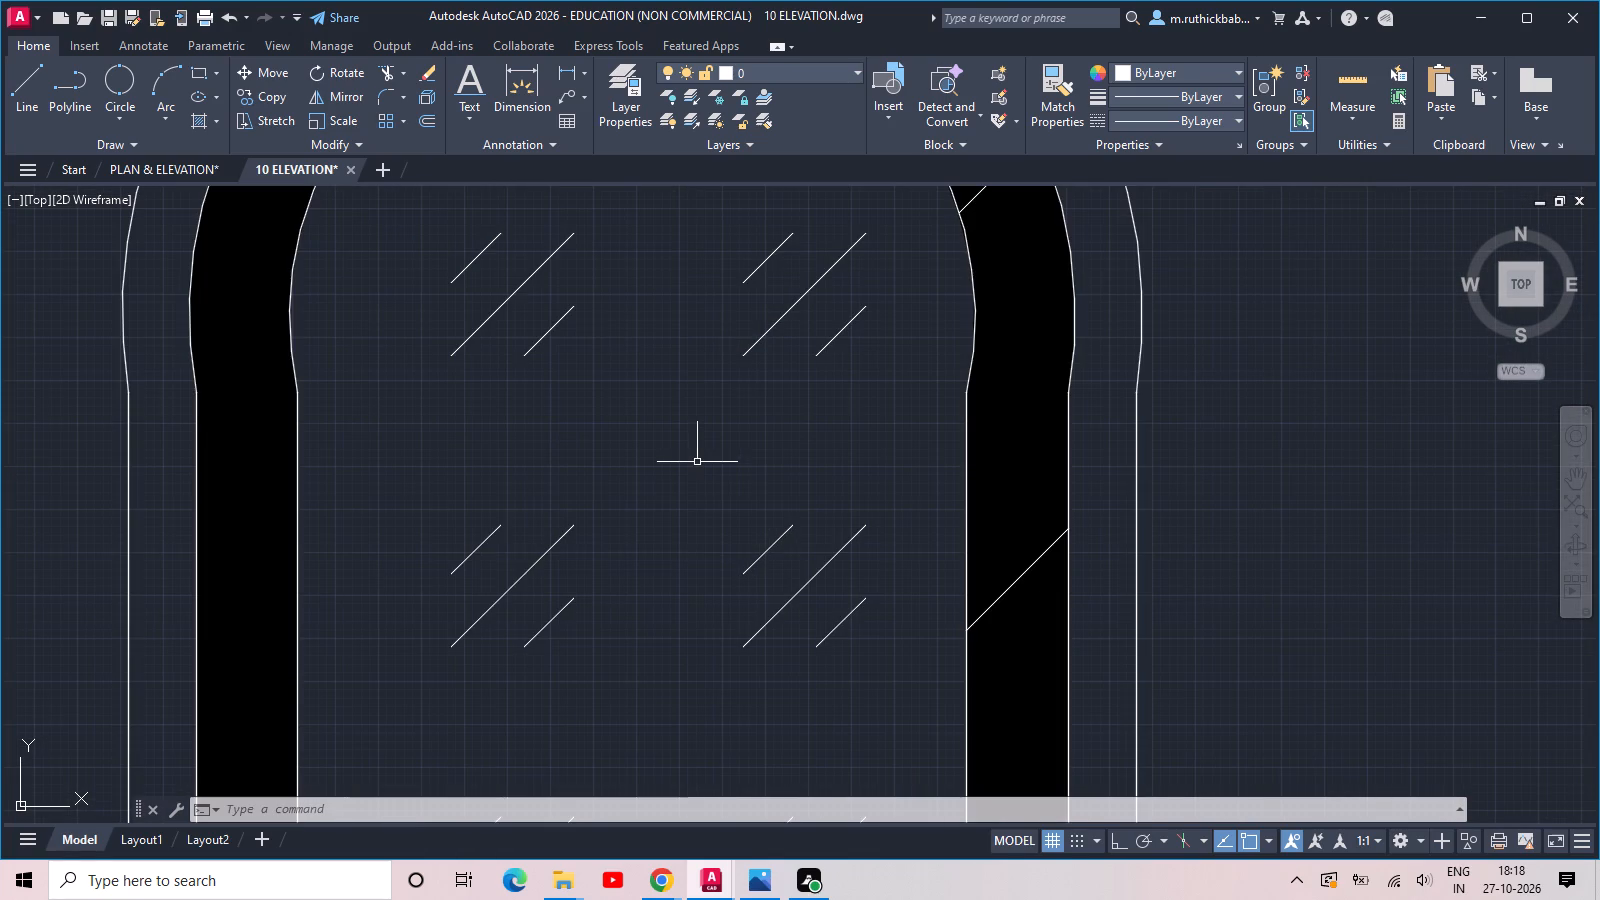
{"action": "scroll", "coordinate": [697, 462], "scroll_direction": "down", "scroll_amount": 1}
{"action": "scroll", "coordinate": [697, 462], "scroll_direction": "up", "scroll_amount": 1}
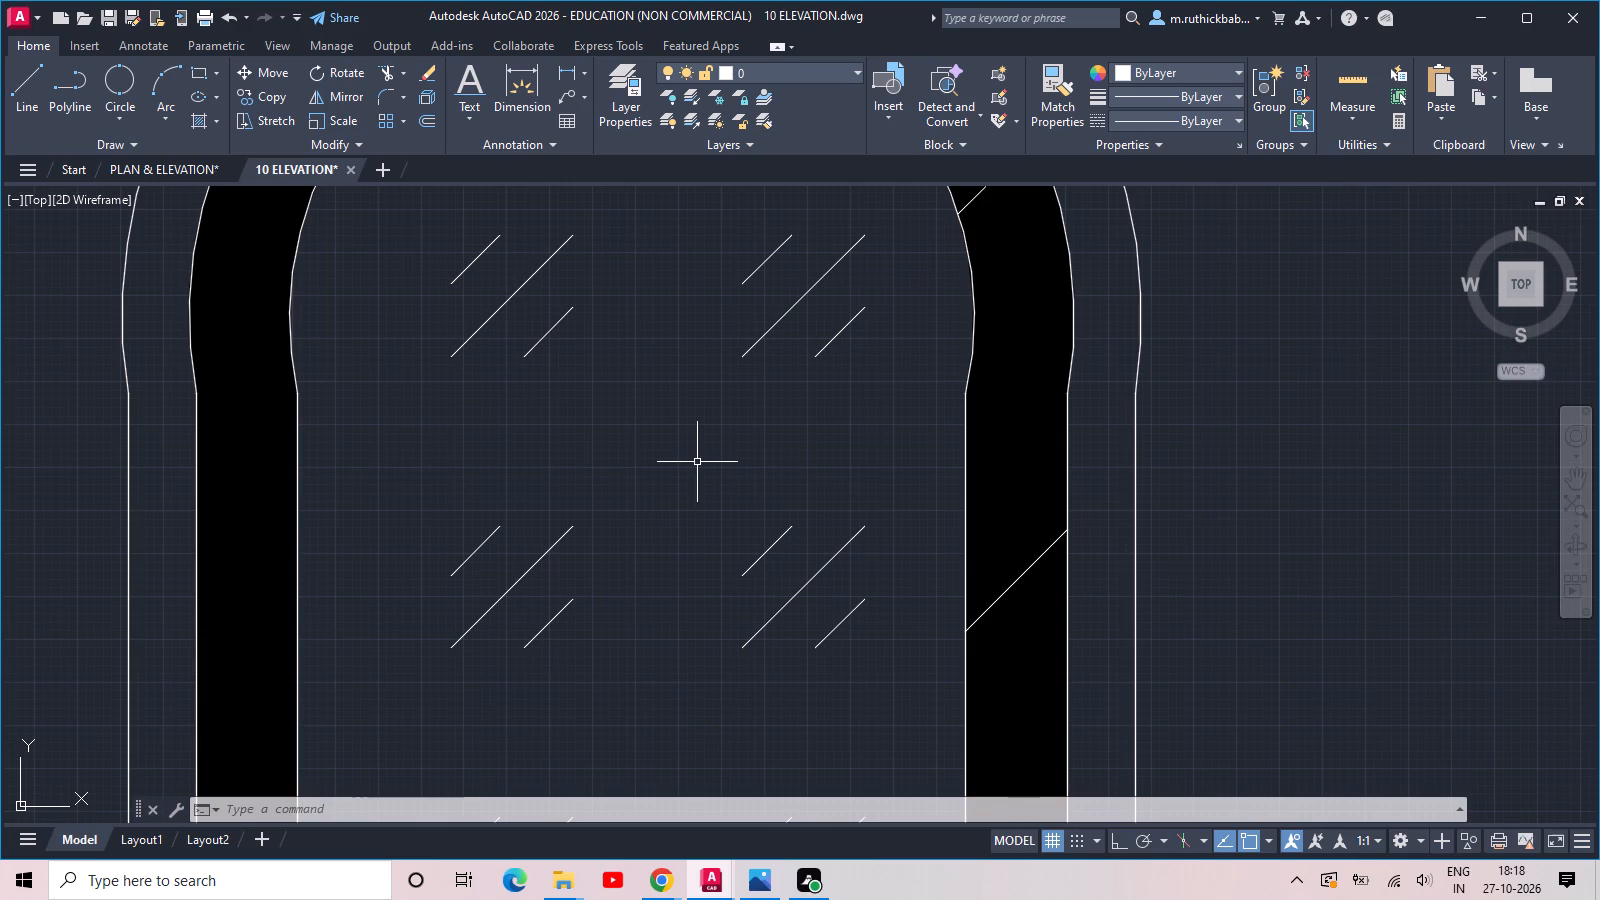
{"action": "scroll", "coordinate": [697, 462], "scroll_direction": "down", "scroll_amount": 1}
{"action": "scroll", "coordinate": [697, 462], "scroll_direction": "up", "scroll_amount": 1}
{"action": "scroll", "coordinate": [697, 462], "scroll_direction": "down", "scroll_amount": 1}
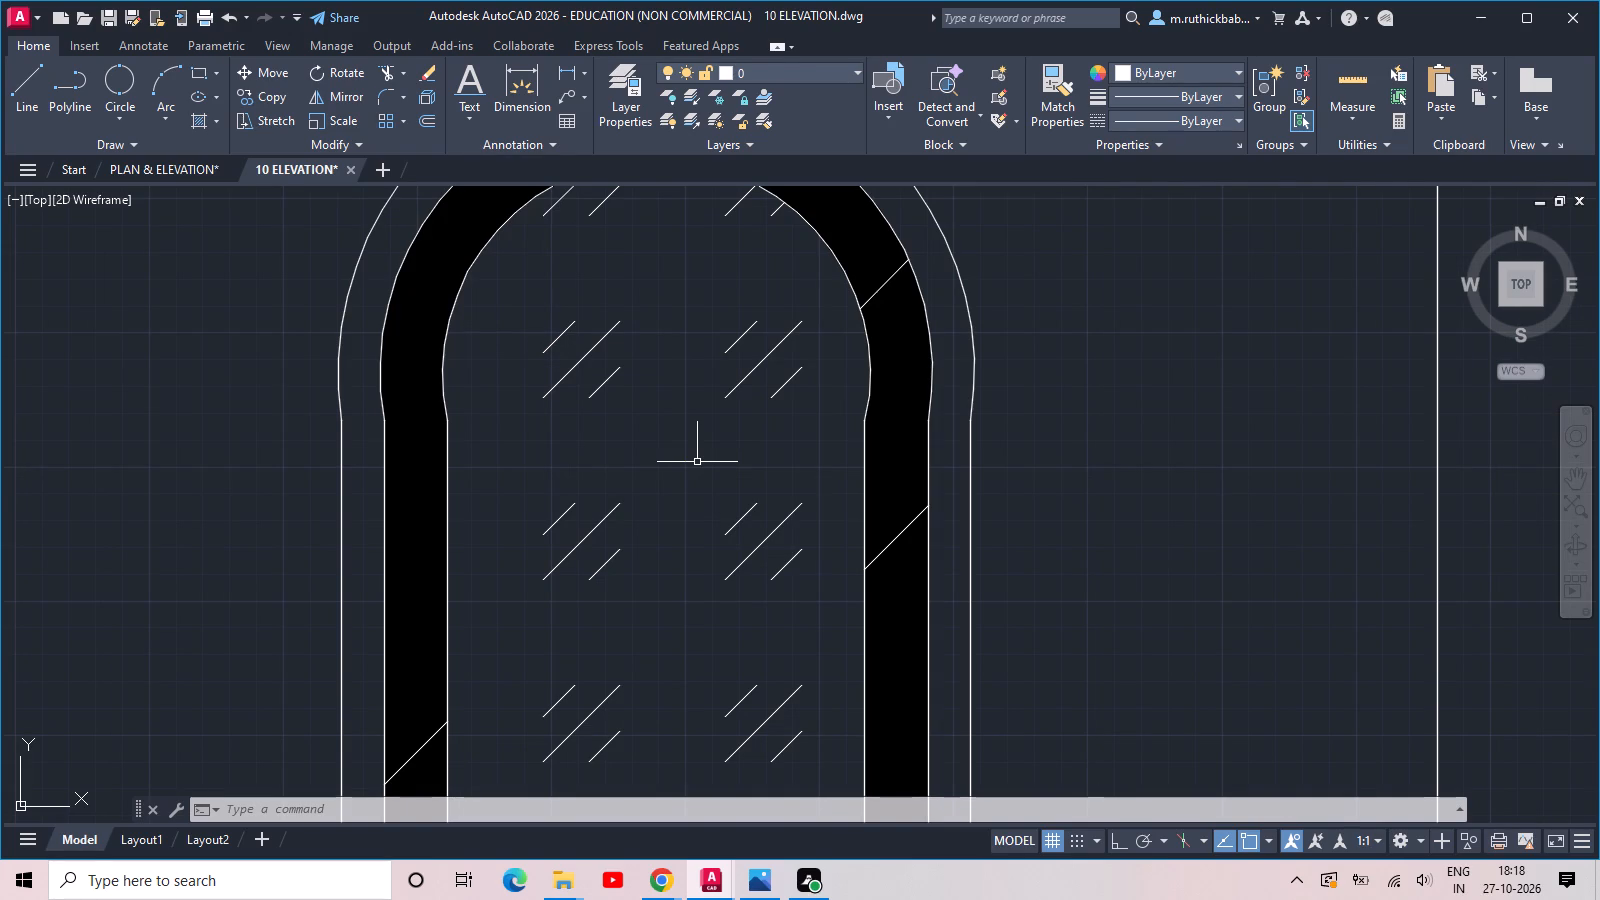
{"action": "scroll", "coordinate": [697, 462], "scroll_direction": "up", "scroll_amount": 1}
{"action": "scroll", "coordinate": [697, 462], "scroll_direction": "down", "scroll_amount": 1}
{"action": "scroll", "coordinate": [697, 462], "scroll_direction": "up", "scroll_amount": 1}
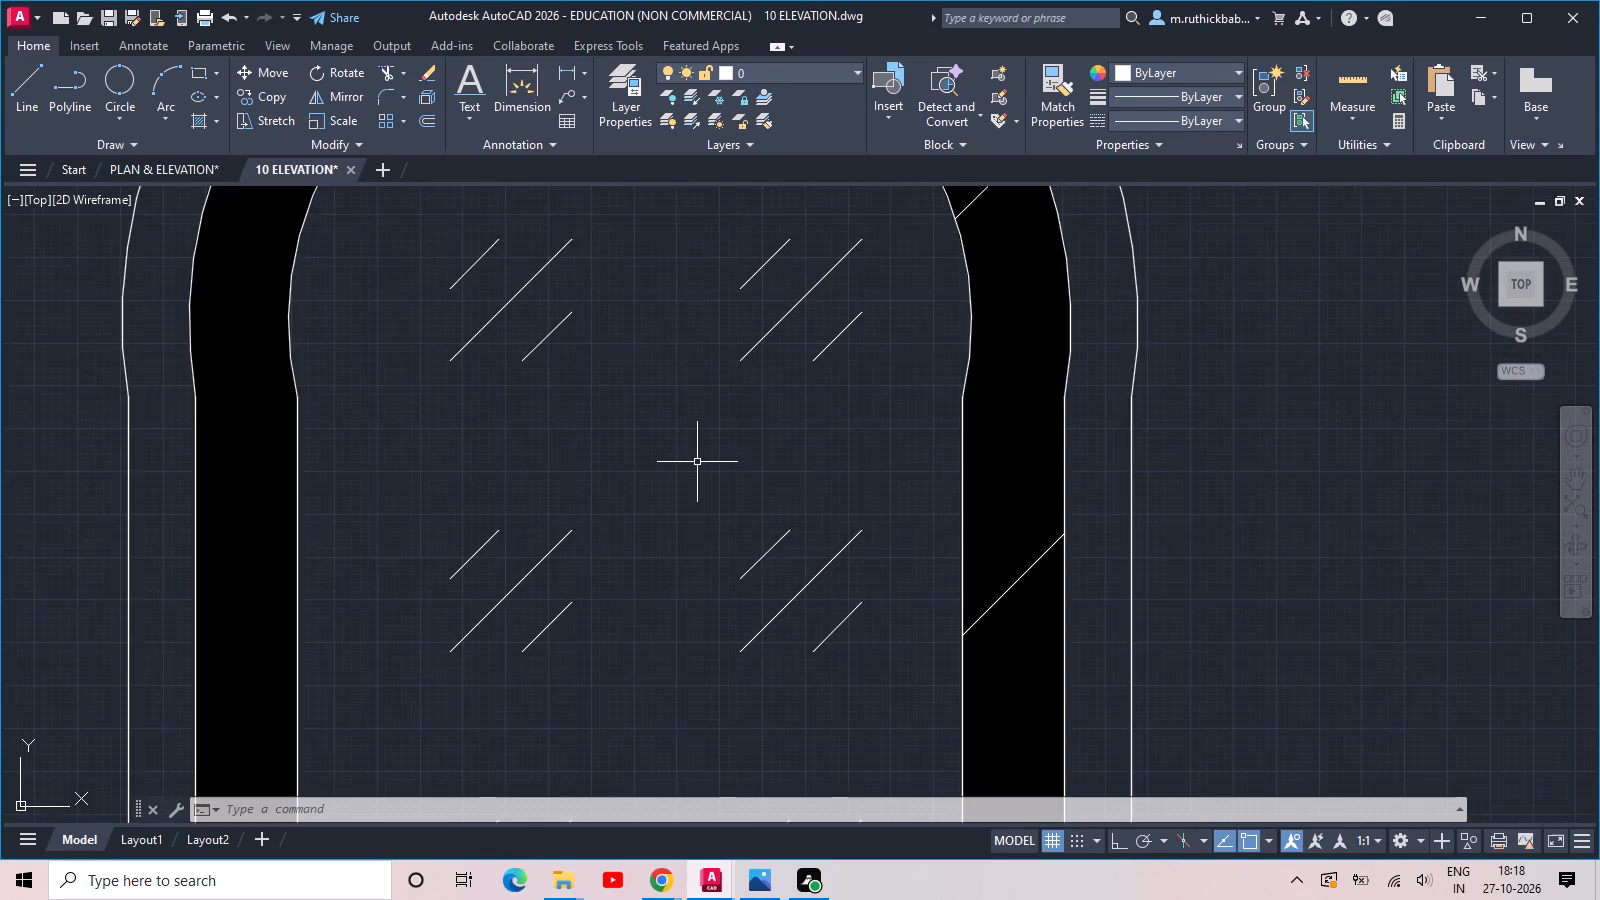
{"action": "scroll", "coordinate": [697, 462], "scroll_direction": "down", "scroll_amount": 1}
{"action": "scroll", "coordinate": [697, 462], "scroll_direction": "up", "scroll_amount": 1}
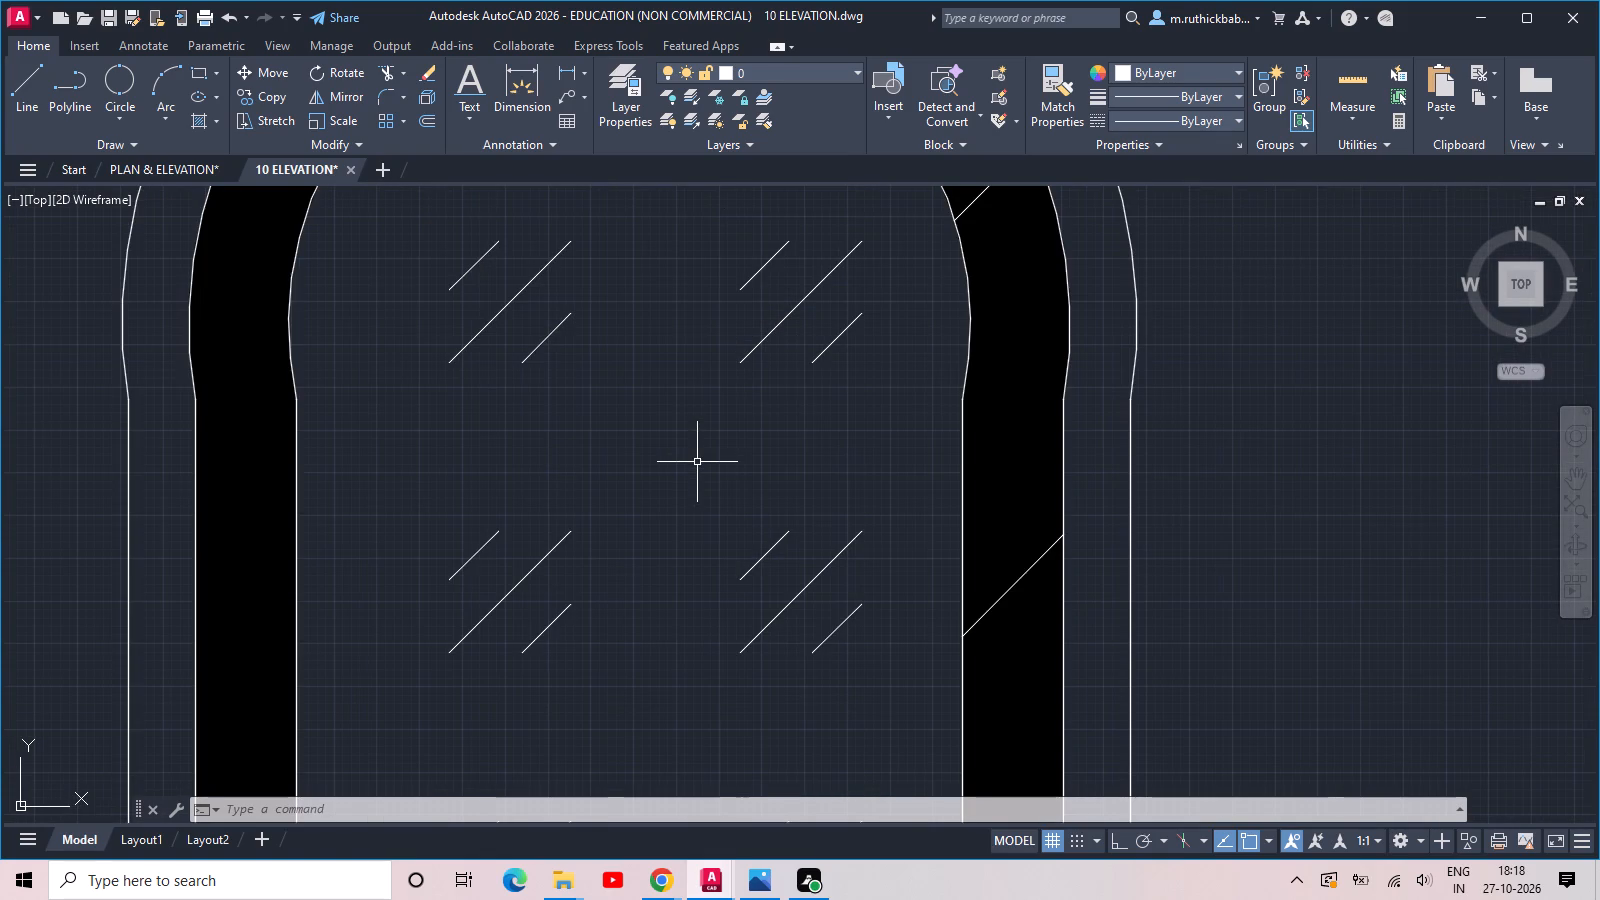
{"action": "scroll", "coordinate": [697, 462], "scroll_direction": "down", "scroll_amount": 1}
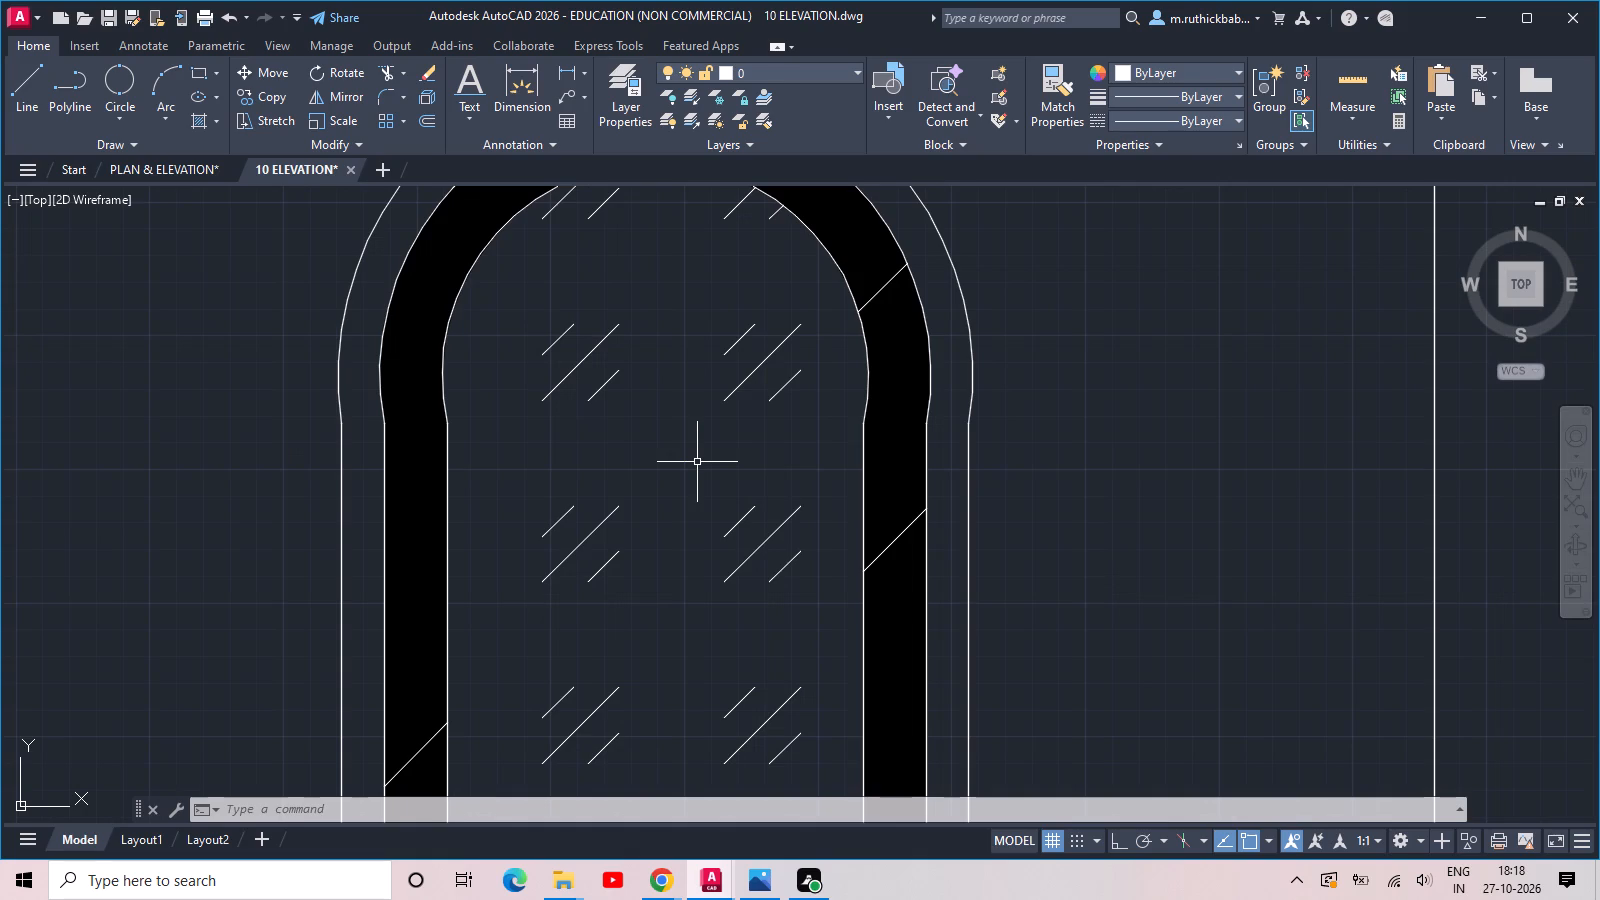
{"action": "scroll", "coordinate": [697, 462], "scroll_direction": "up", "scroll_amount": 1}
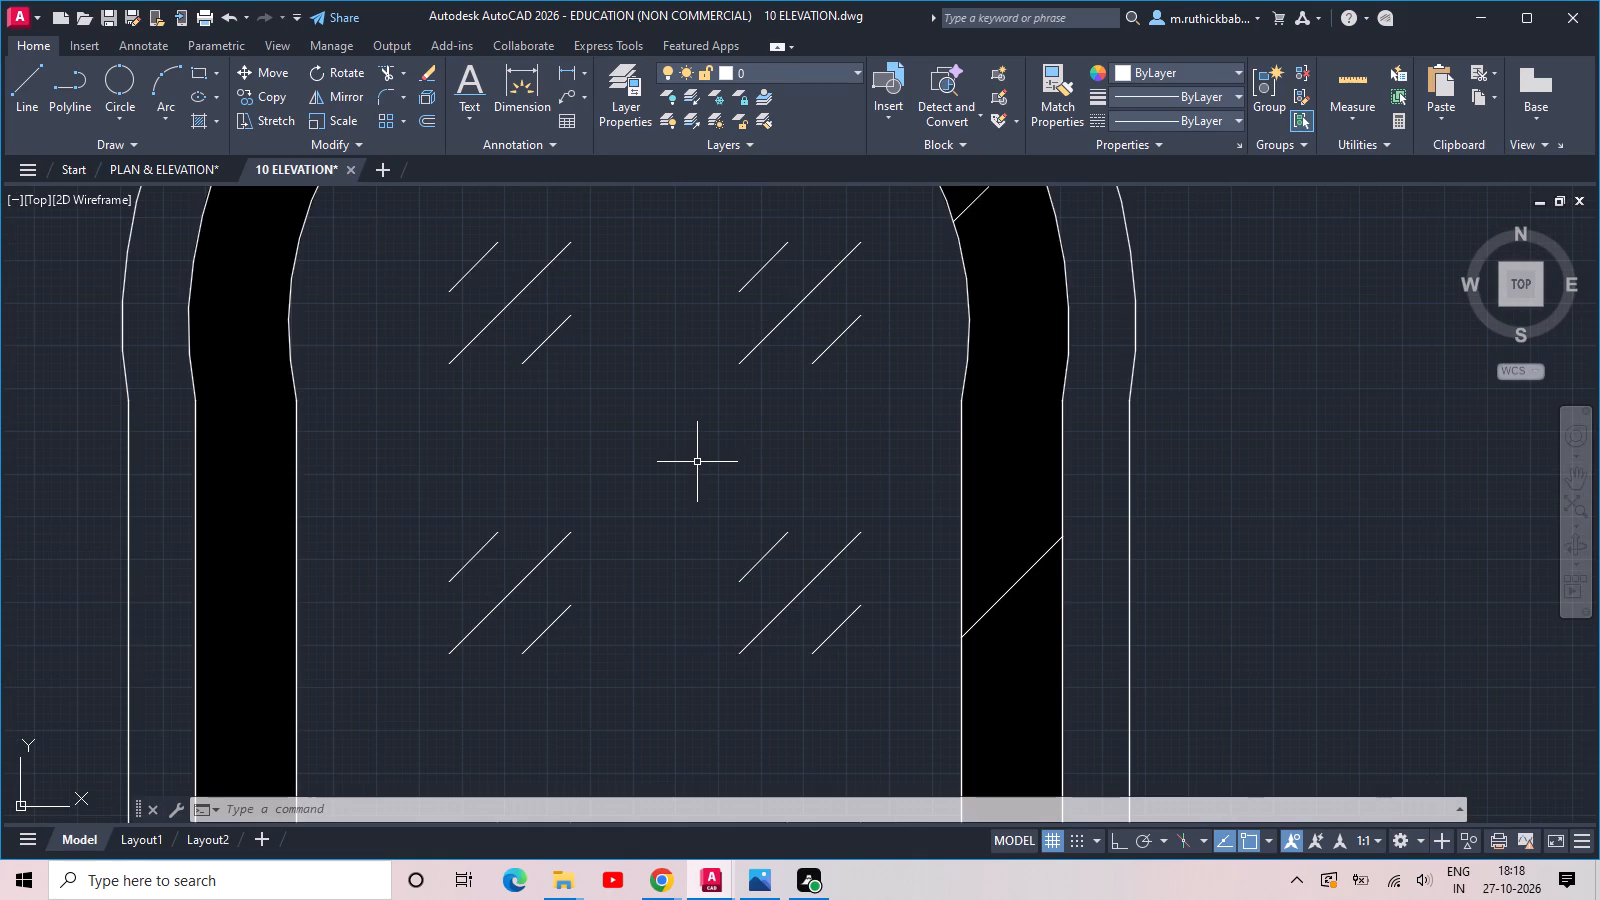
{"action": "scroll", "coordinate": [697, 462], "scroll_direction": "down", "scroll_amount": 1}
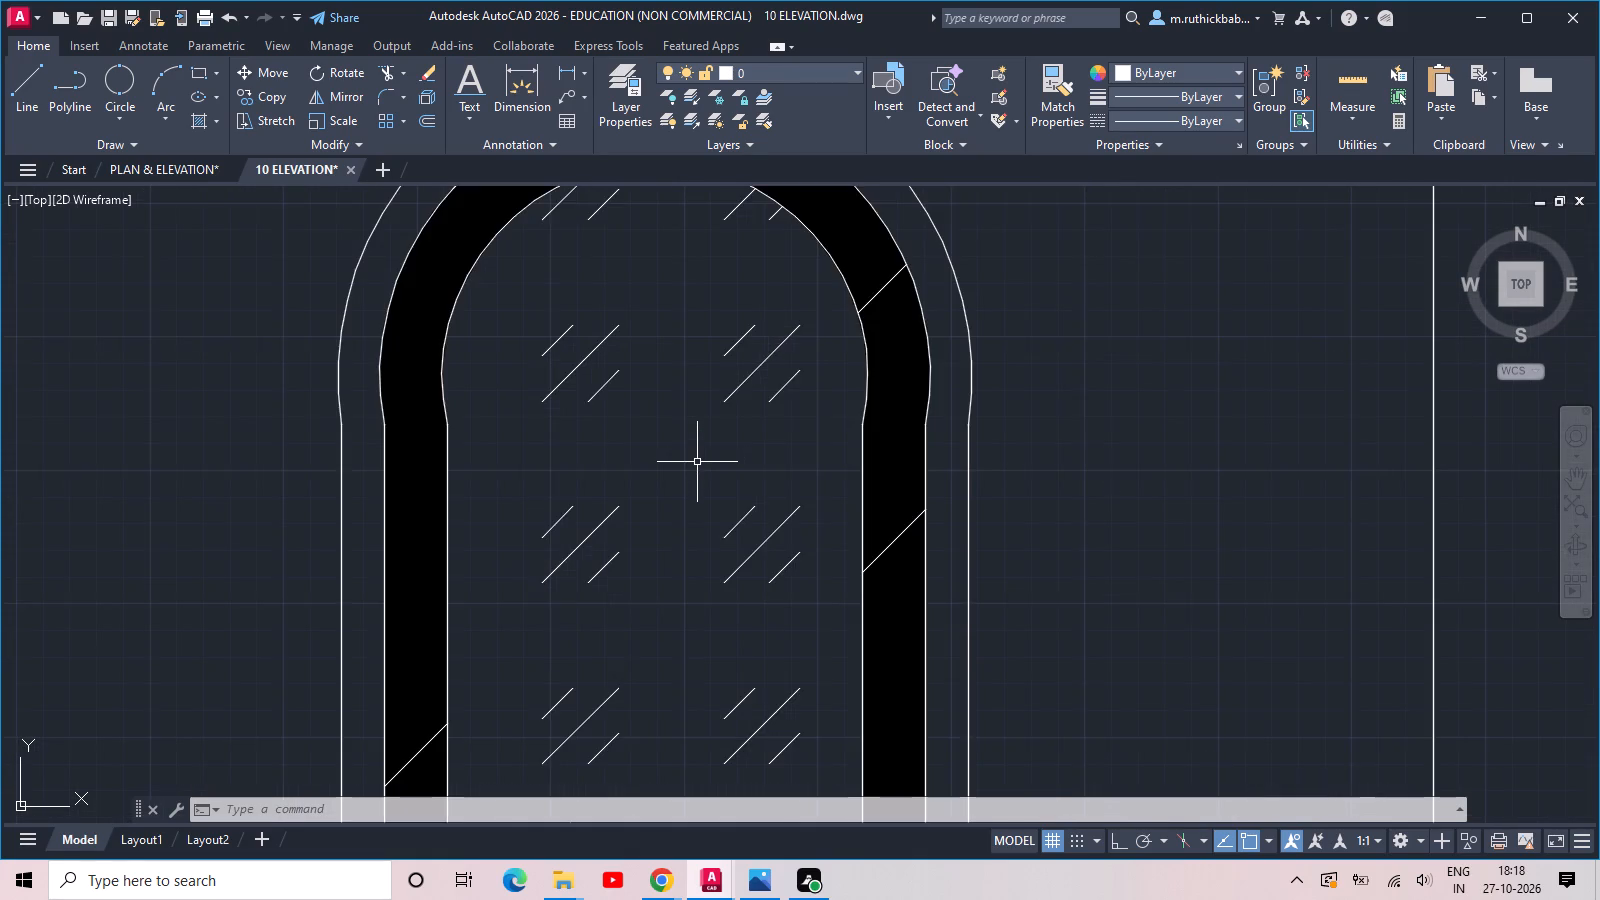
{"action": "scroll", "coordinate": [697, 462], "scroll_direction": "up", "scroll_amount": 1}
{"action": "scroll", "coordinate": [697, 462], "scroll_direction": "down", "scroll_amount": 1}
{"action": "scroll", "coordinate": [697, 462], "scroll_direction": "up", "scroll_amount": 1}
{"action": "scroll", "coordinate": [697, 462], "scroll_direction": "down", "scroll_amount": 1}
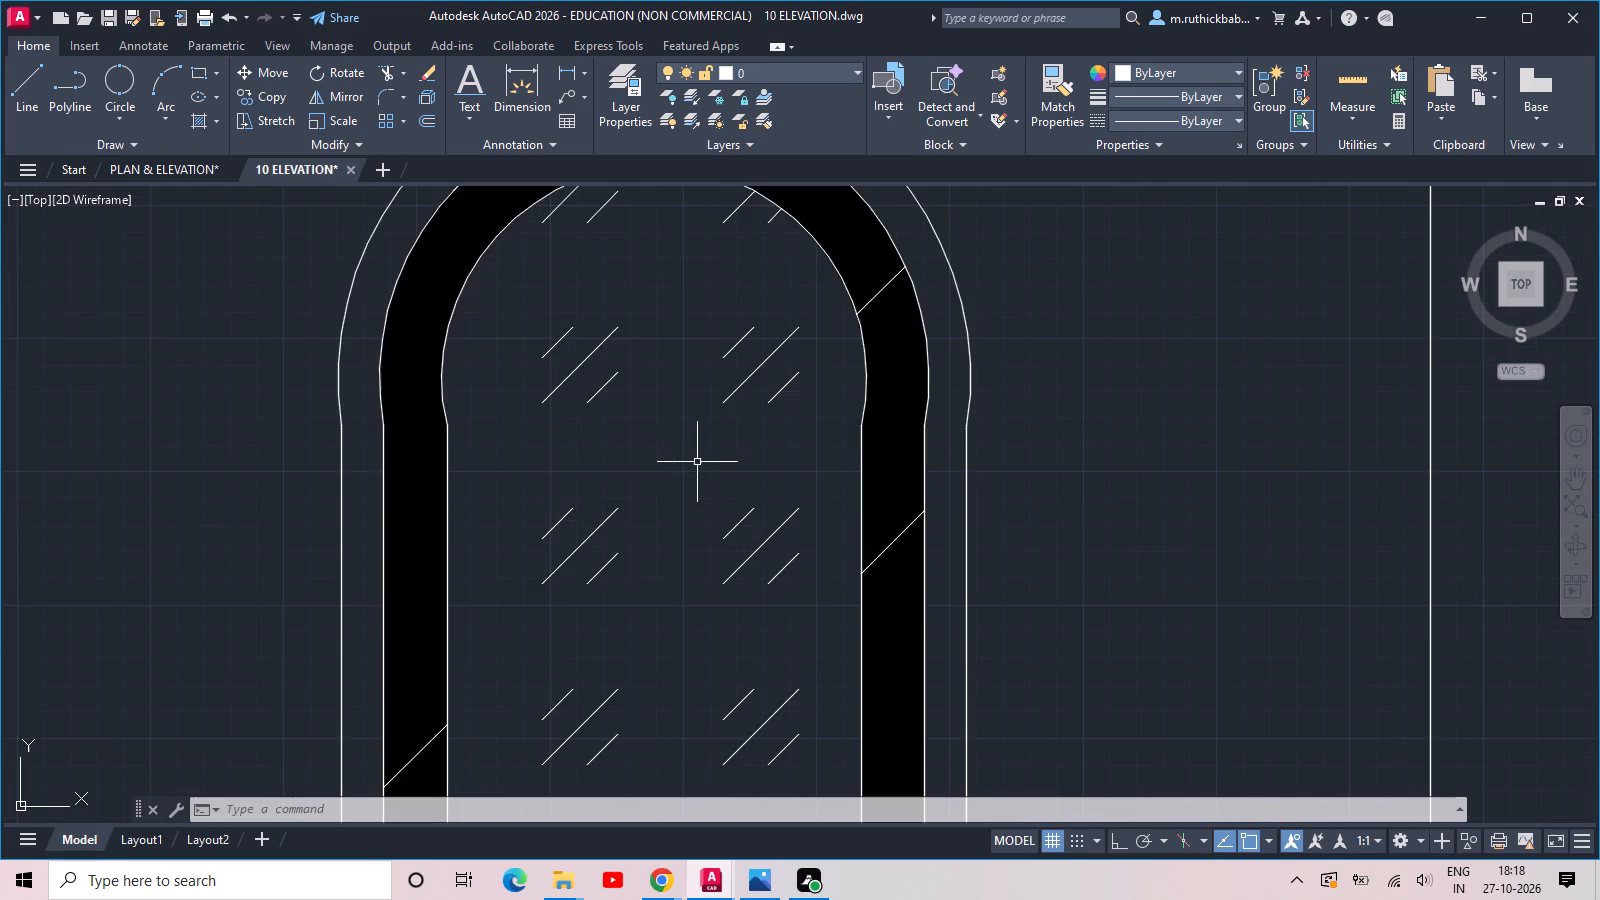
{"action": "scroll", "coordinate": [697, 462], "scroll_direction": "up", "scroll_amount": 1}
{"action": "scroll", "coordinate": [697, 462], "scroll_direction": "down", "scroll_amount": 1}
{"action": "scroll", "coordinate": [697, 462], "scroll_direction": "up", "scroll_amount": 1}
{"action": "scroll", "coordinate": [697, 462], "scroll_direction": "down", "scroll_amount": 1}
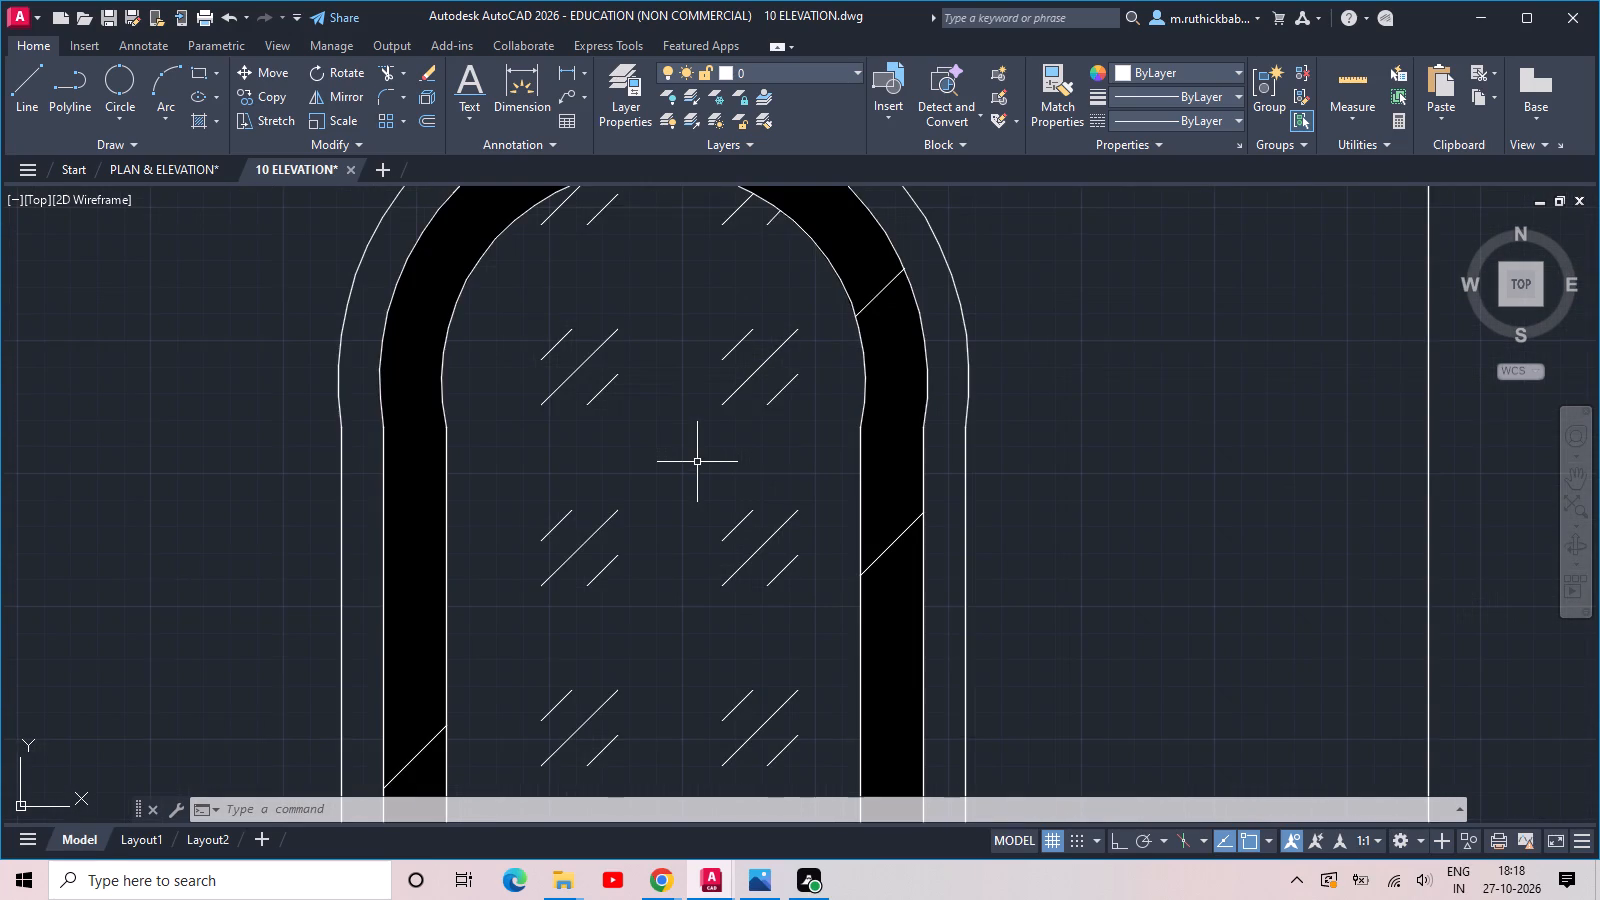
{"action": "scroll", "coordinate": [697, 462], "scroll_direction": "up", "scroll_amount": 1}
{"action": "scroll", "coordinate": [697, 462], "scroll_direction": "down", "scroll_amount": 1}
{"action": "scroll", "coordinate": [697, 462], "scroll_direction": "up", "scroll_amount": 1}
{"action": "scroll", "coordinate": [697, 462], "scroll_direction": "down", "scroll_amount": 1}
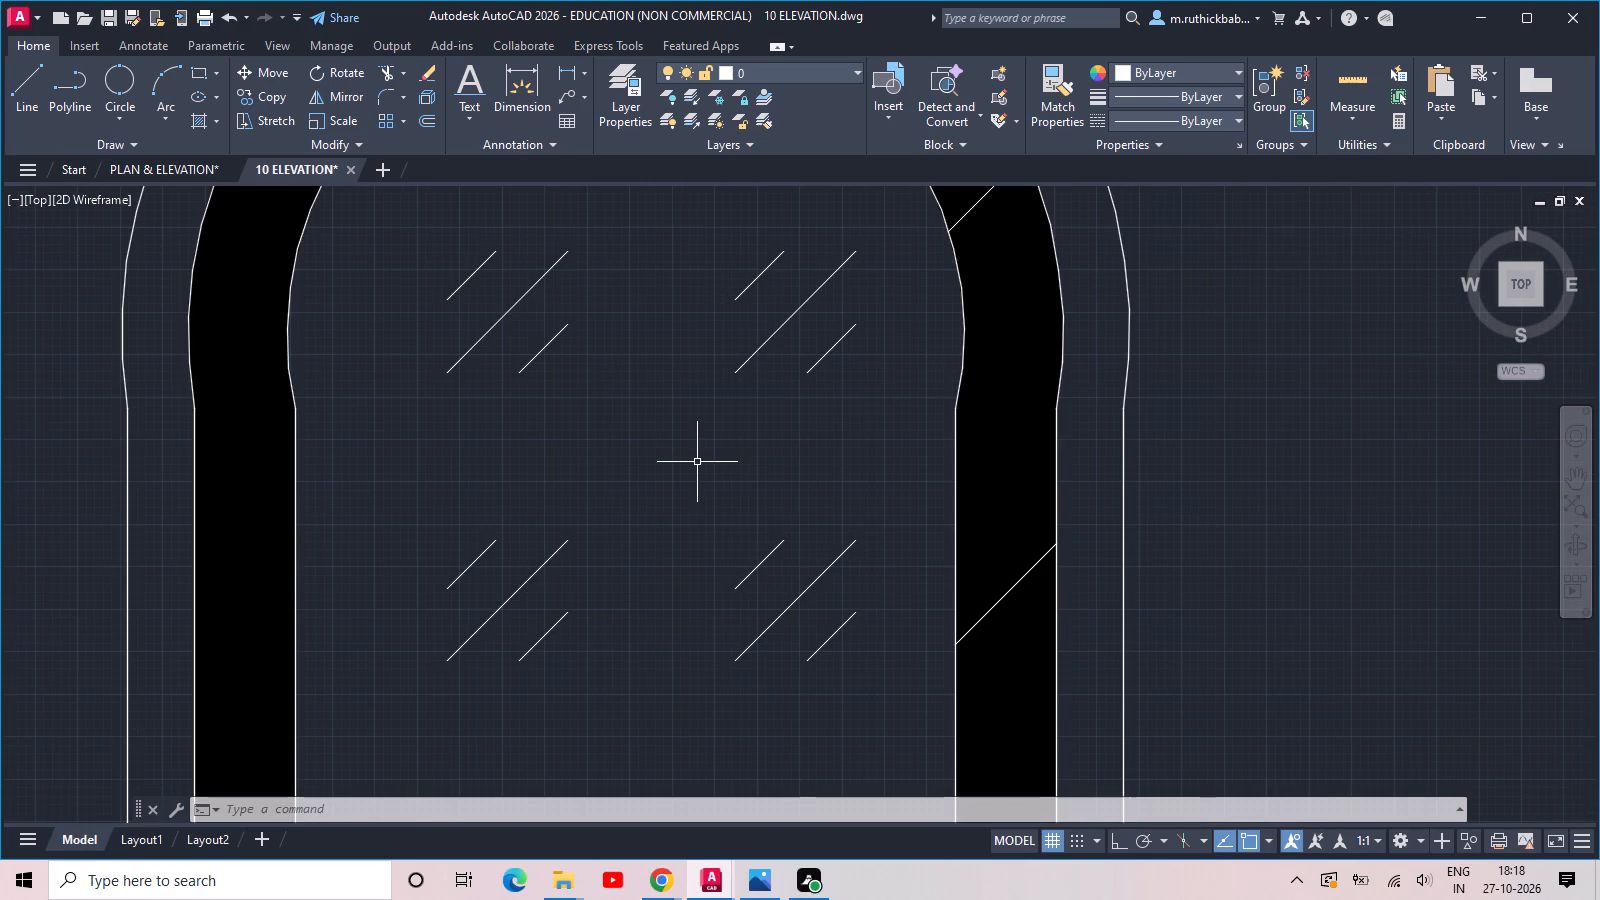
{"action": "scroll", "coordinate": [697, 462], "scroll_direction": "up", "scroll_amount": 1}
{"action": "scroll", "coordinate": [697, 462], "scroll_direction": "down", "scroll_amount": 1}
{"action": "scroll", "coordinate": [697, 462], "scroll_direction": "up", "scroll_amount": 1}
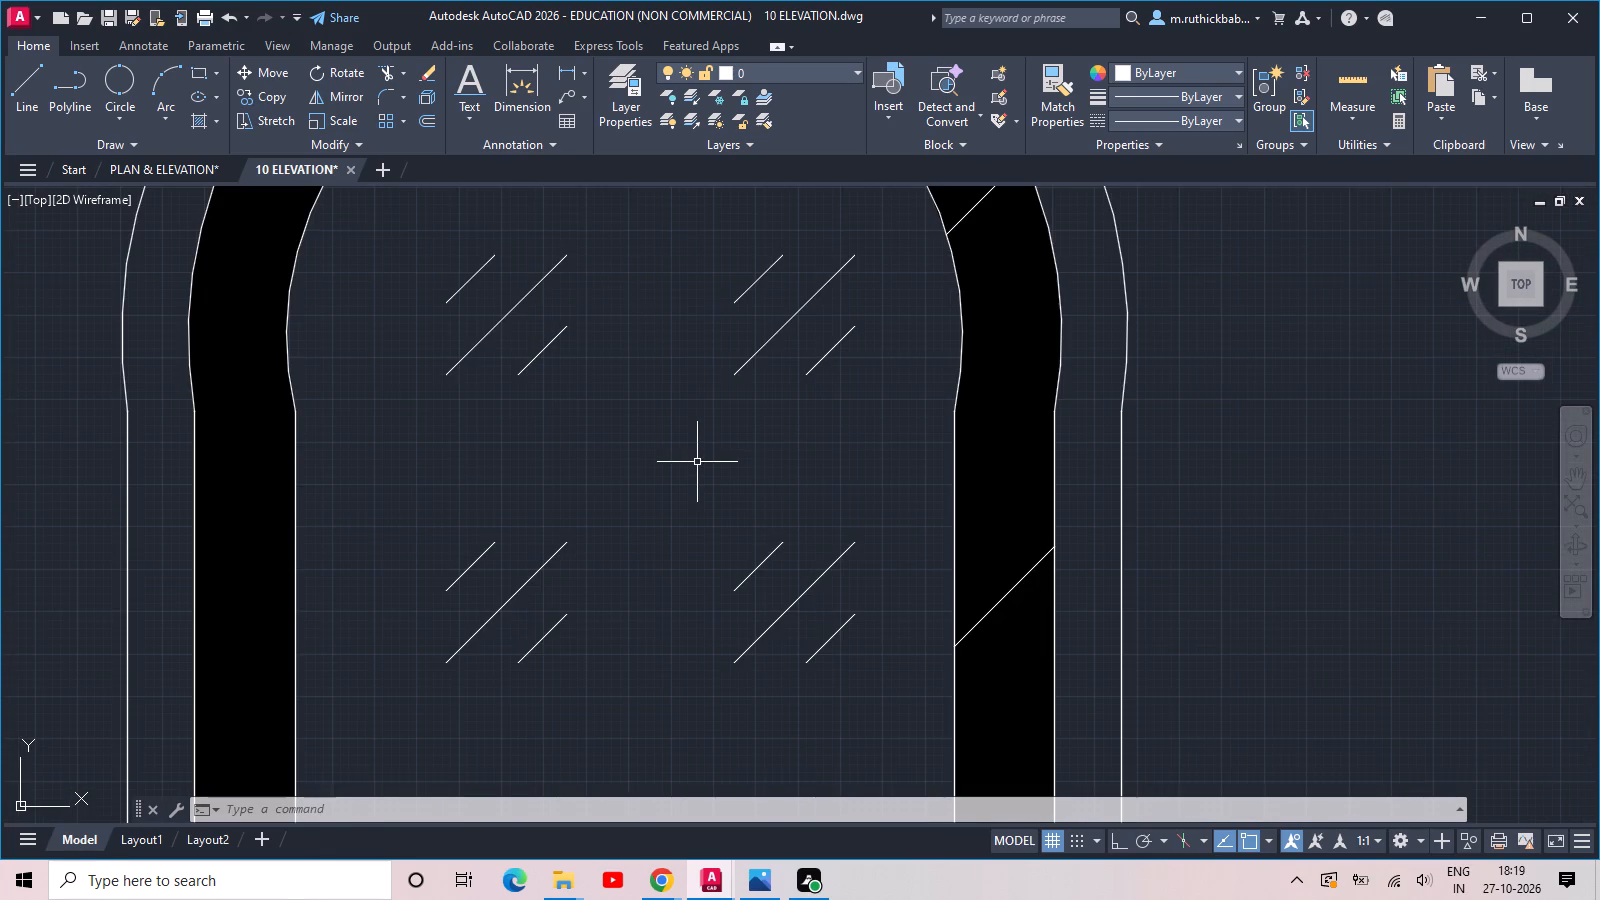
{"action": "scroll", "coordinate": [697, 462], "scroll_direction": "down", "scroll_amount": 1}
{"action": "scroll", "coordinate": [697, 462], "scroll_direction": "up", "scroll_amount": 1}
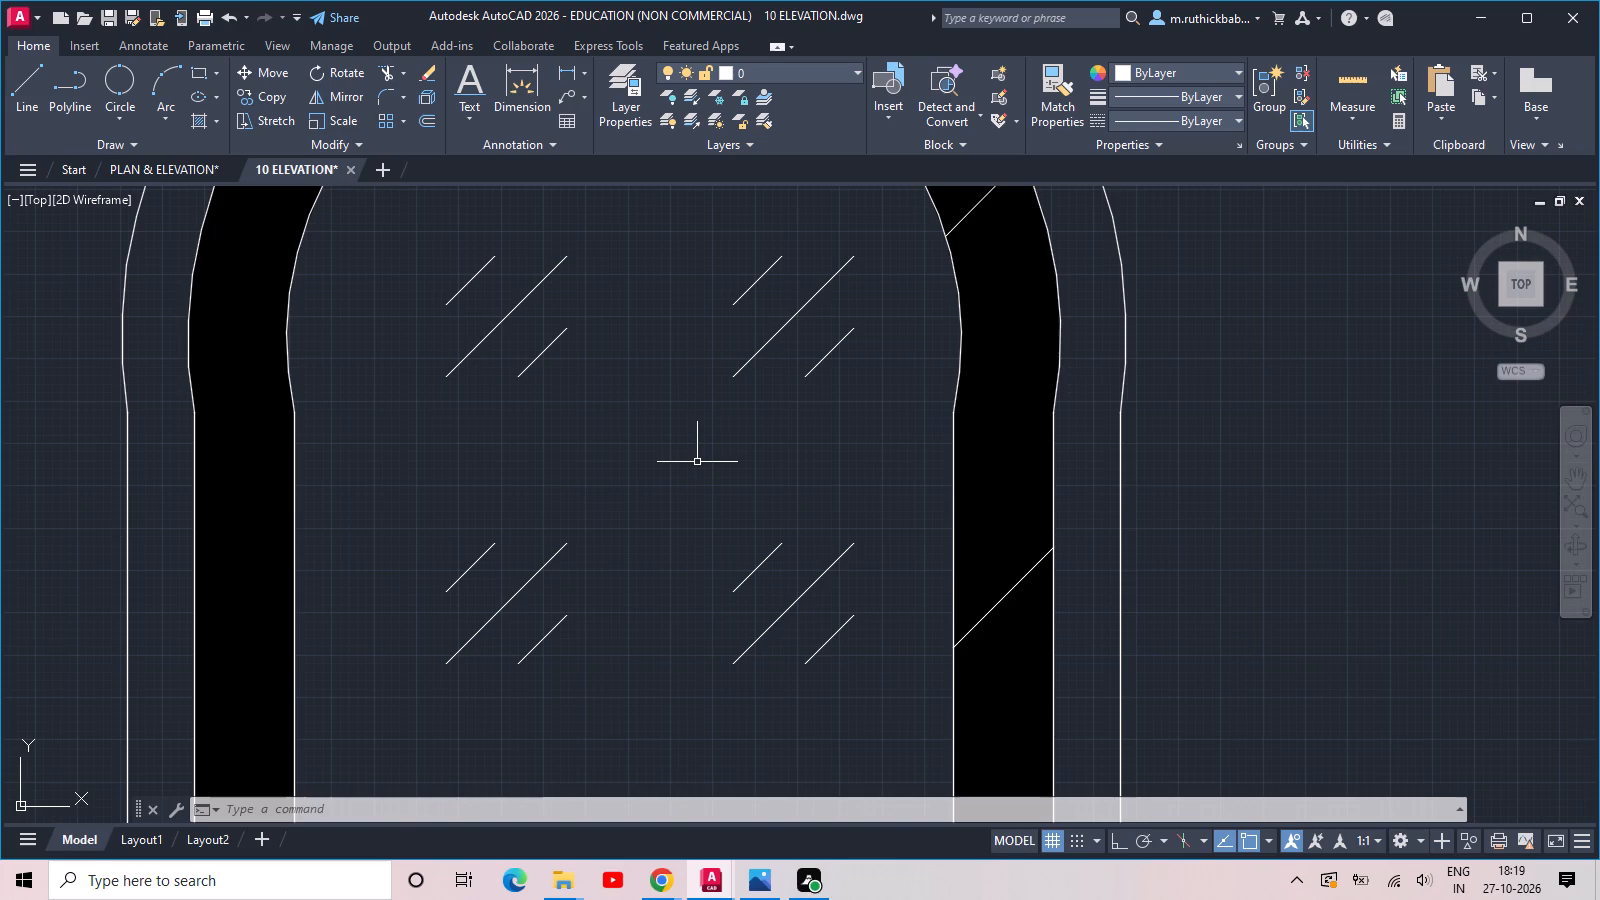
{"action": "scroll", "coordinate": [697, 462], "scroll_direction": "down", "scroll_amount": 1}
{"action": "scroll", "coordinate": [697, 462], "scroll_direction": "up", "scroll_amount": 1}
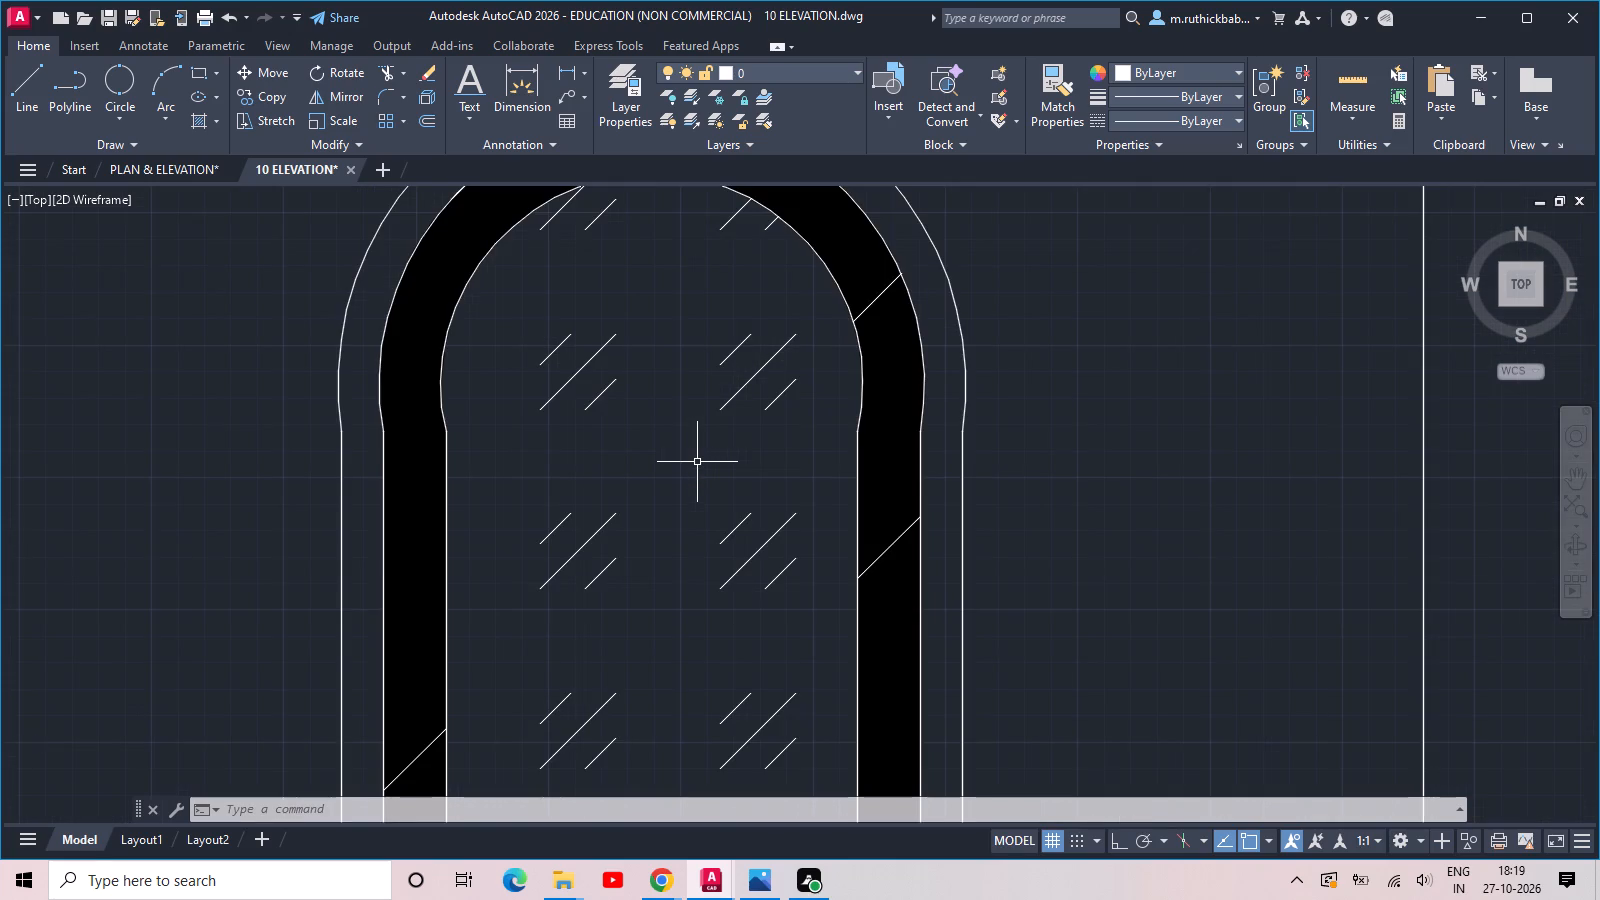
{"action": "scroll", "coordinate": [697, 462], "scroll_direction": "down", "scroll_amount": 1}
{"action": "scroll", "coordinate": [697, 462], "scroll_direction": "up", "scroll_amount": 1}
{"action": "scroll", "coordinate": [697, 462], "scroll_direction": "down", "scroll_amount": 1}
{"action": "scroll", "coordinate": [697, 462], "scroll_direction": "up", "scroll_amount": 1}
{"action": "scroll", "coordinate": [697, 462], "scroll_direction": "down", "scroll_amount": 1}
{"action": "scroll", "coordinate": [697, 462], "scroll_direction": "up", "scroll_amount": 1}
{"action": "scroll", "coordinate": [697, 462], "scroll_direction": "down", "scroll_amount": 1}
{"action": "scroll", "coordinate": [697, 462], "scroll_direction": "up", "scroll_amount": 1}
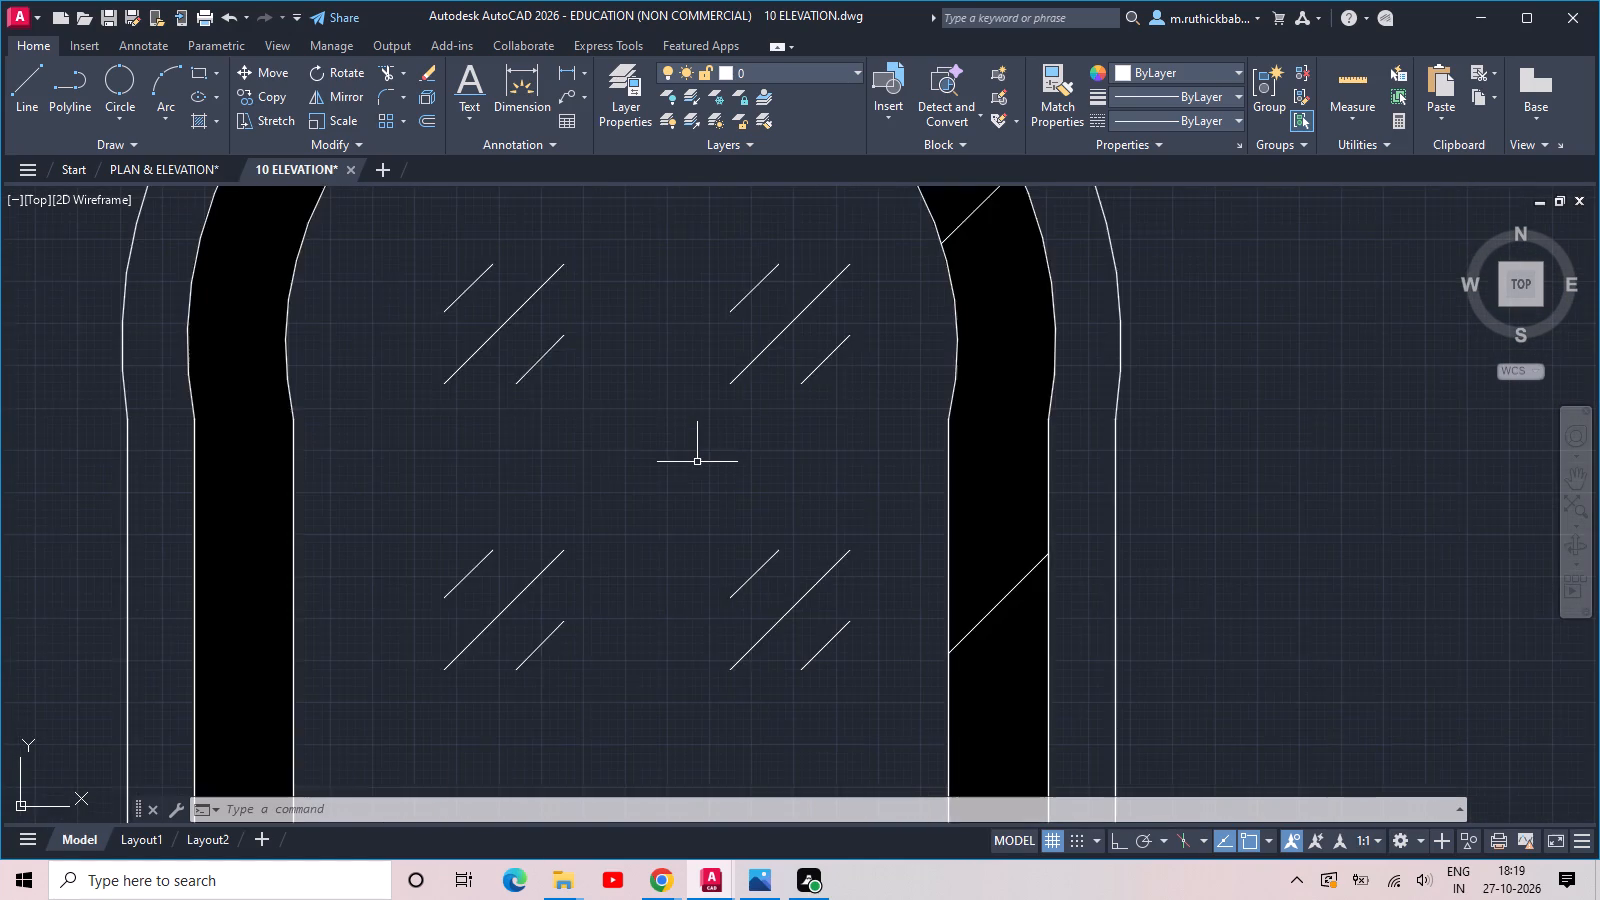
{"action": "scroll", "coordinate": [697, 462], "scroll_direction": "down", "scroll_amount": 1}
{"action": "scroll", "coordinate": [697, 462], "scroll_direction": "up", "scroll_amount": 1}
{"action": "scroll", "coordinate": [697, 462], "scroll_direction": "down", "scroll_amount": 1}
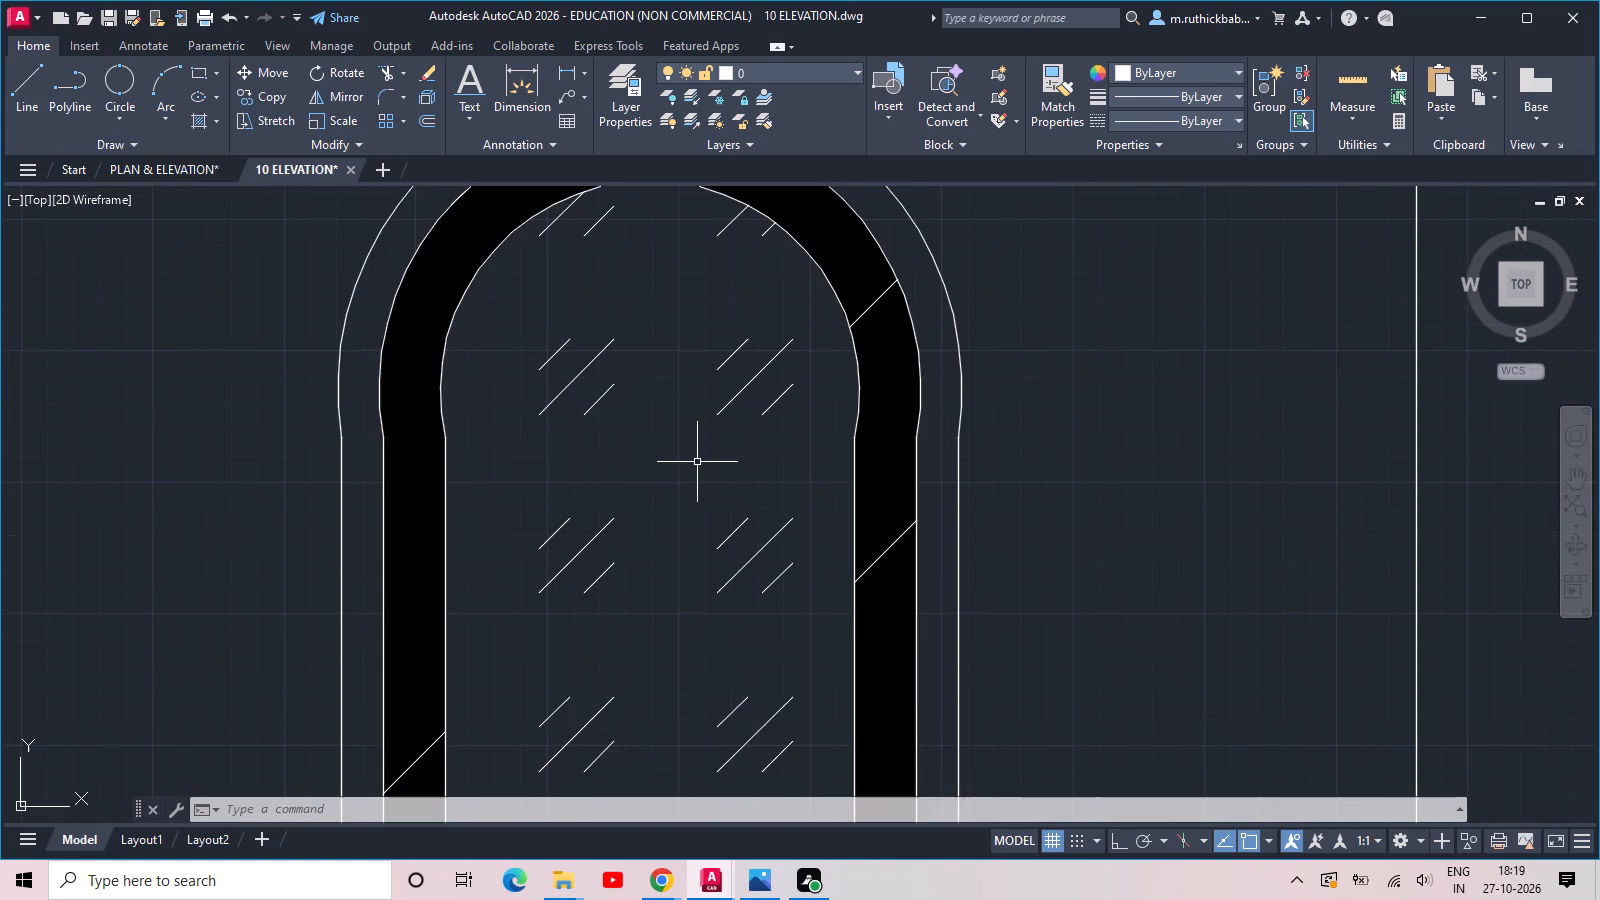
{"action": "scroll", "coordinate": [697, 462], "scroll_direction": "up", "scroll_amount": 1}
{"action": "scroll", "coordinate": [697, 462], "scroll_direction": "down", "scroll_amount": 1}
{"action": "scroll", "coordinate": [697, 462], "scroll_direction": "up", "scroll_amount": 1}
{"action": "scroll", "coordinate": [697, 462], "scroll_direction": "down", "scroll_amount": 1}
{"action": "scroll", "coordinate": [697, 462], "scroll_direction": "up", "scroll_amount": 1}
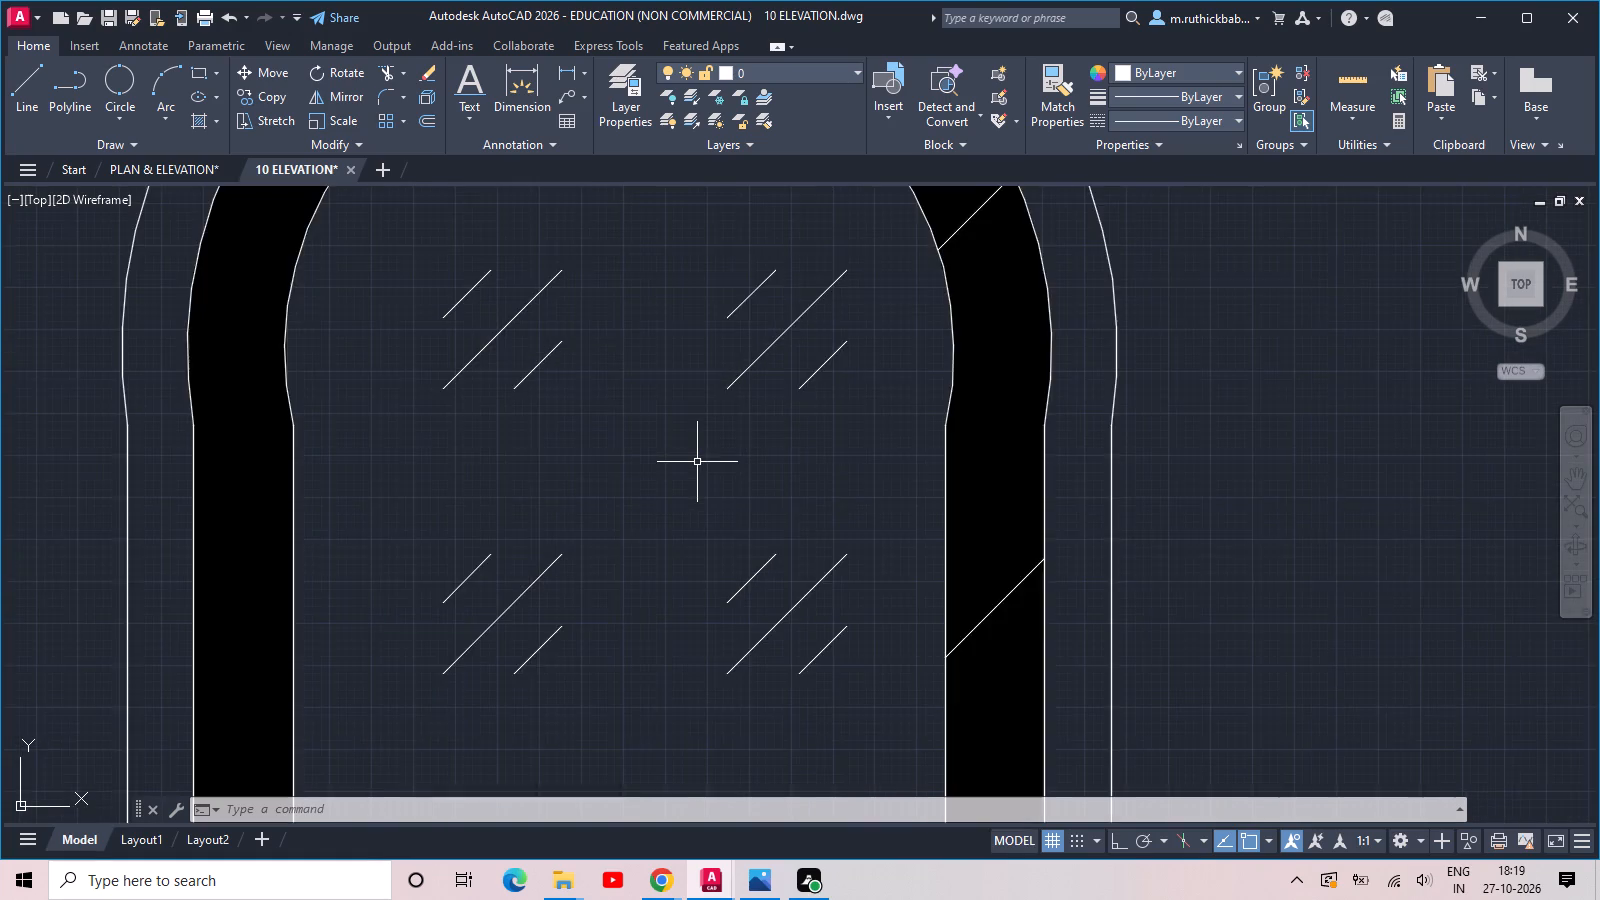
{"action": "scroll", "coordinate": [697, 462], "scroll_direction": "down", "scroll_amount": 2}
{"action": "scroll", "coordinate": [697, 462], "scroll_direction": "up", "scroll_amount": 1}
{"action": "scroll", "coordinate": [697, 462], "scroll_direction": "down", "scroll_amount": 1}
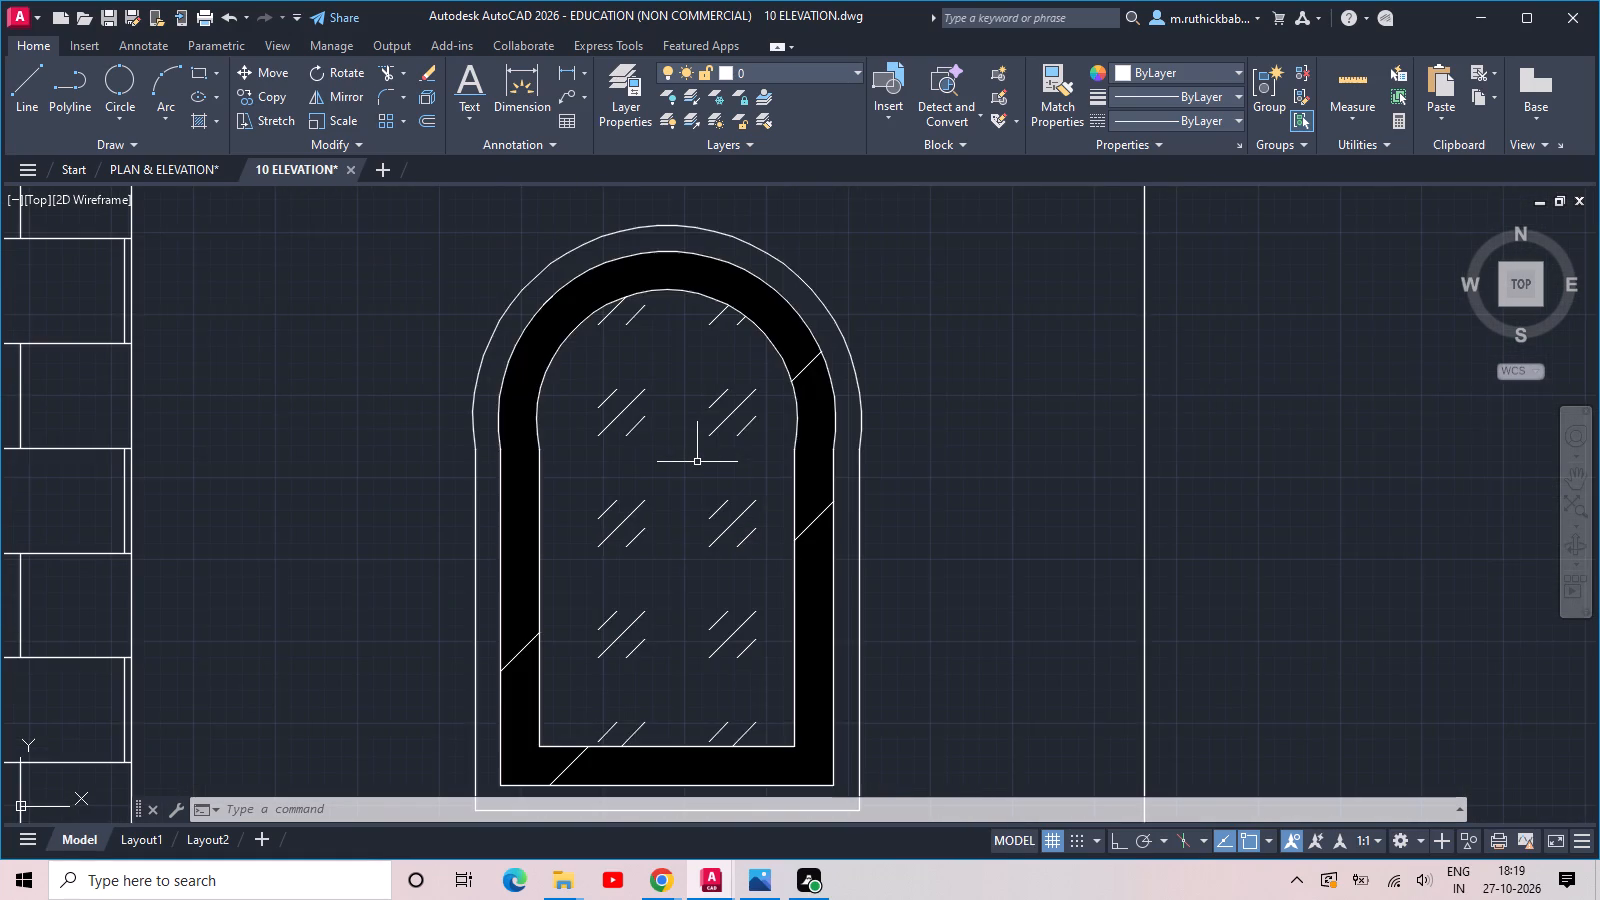
Examine the original elevation's hatched upper window frames and the black-backed roof copings over the central bay and side wings.
{"action": "scroll", "coordinate": [697, 462], "scroll_direction": "down", "scroll_amount": 3}
{"action": "scroll", "coordinate": [700, 457], "scroll_direction": "up", "scroll_amount": 2}
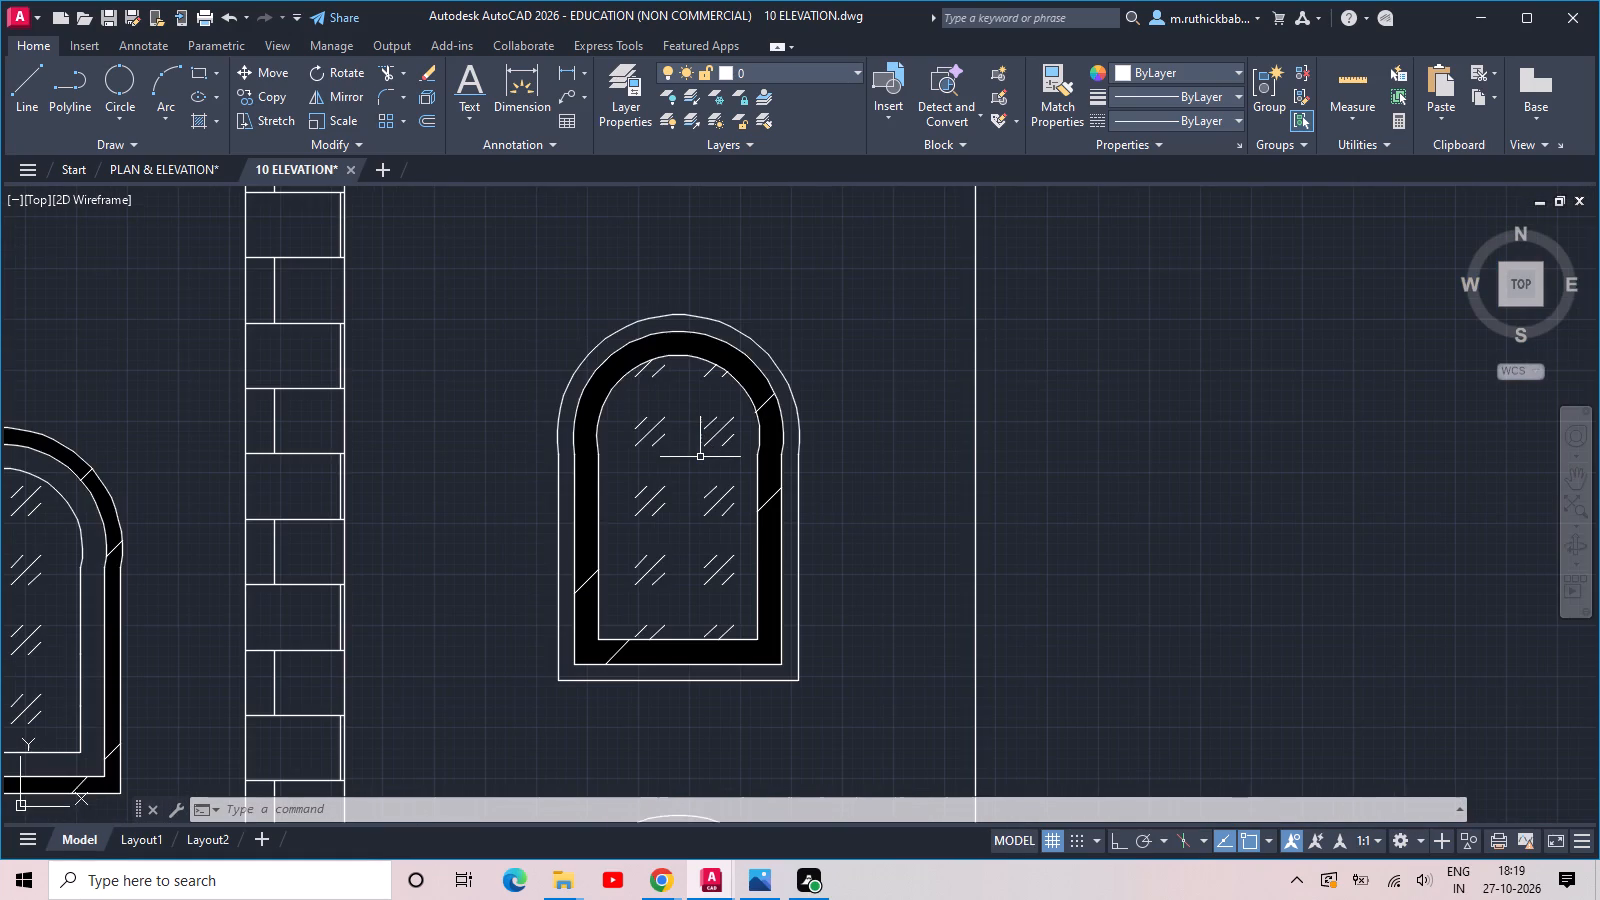
{"action": "scroll", "coordinate": [700, 457], "scroll_direction": "up", "scroll_amount": 2}
{"action": "scroll", "coordinate": [700, 457], "scroll_direction": "down", "scroll_amount": 3}
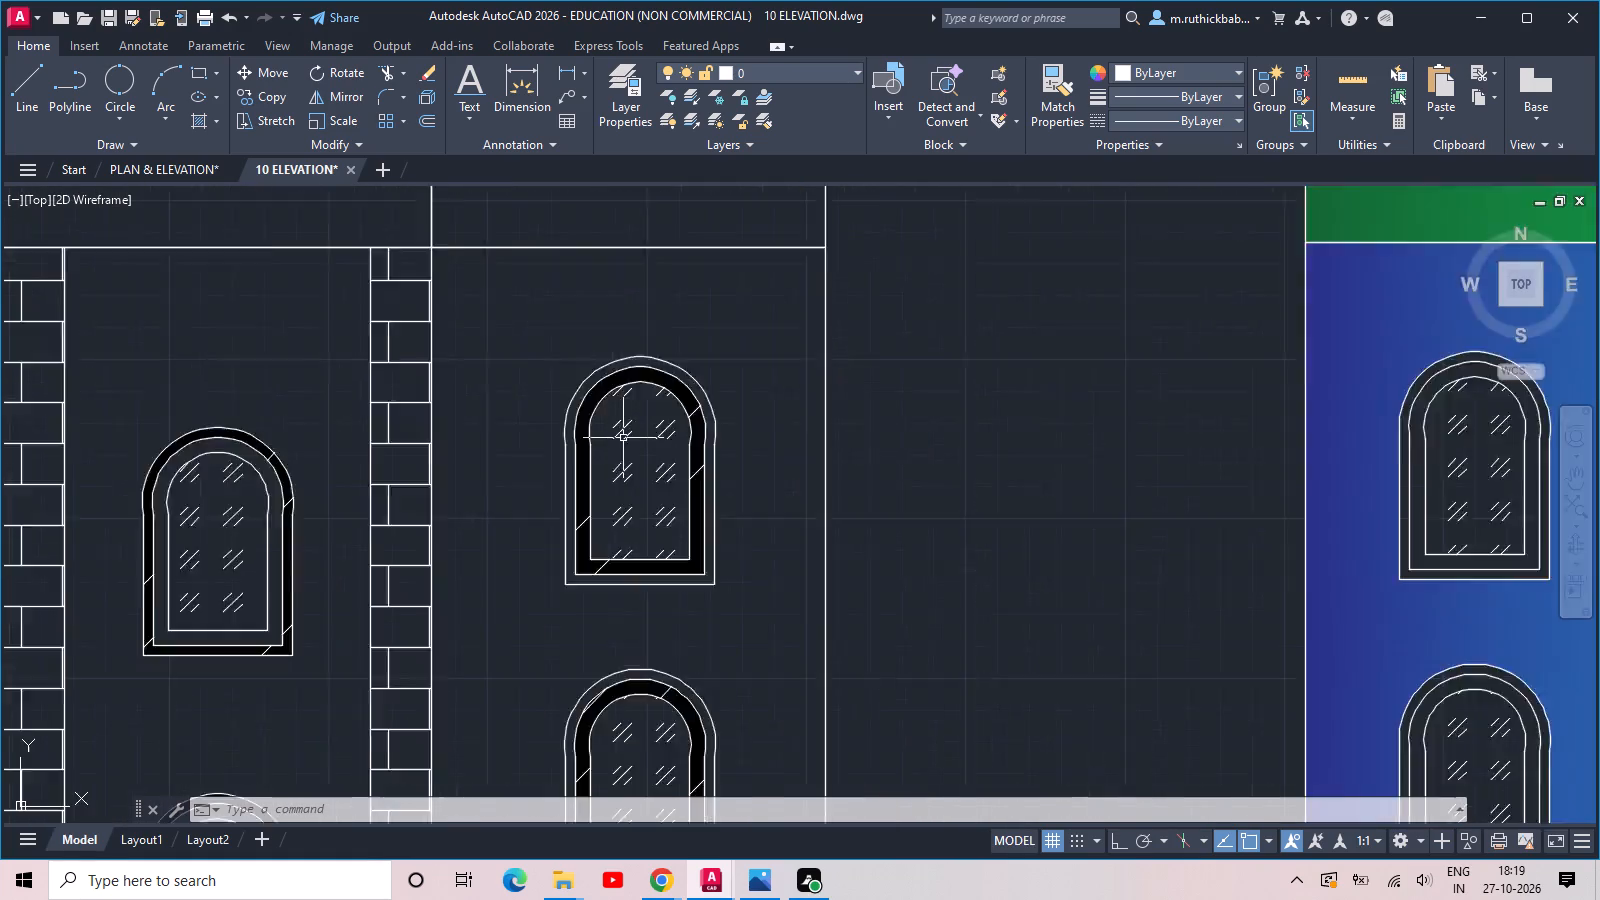
{"action": "scroll", "coordinate": [623, 438], "scroll_direction": "down", "scroll_amount": 1}
{"action": "middle_click_drag", "start_coordinate": [504, 418], "coordinate": [834, 552]}
{"action": "scroll", "coordinate": [764, 358], "scroll_direction": "up", "scroll_amount": 2}
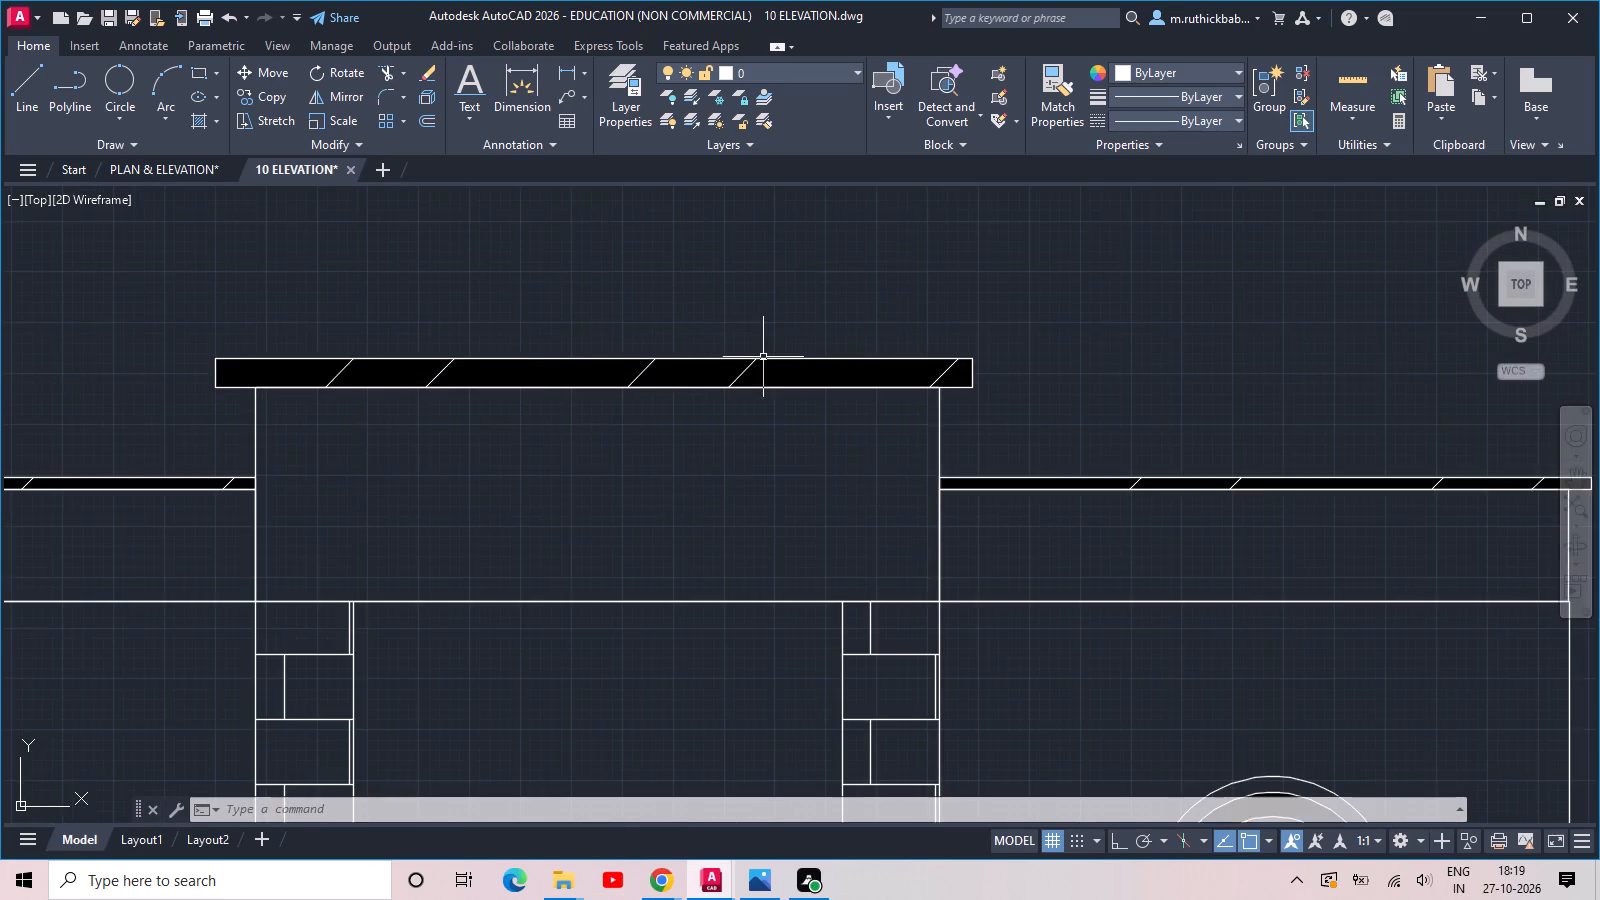
{"action": "scroll", "coordinate": [763, 357], "scroll_direction": "up", "scroll_amount": 1}
{"action": "scroll", "coordinate": [748, 365], "scroll_direction": "down", "scroll_amount": 3}
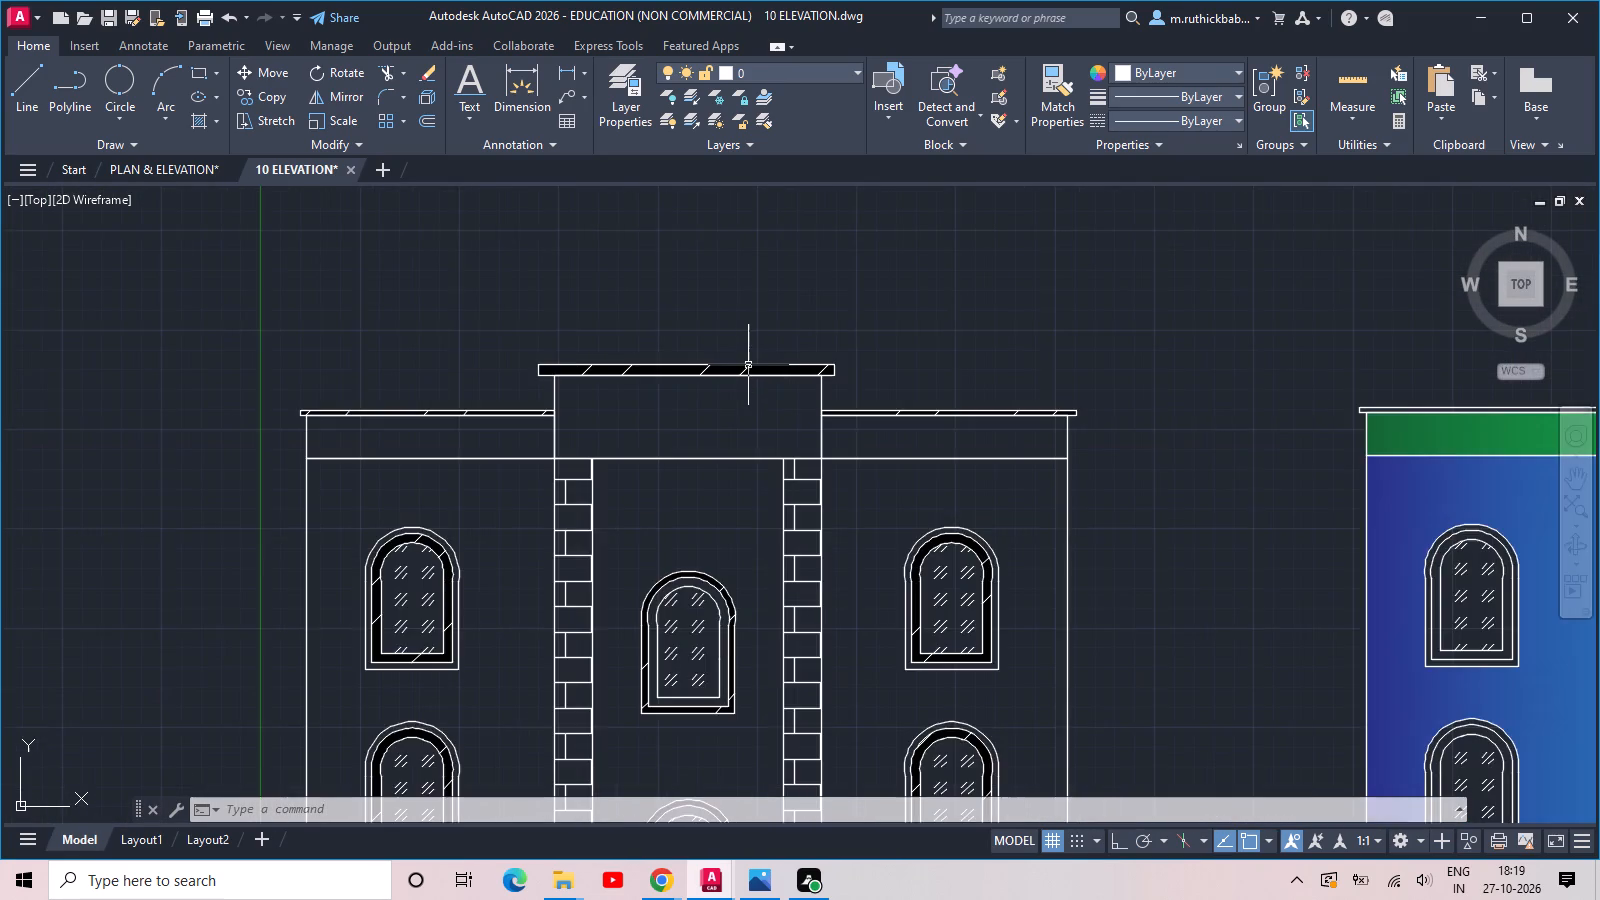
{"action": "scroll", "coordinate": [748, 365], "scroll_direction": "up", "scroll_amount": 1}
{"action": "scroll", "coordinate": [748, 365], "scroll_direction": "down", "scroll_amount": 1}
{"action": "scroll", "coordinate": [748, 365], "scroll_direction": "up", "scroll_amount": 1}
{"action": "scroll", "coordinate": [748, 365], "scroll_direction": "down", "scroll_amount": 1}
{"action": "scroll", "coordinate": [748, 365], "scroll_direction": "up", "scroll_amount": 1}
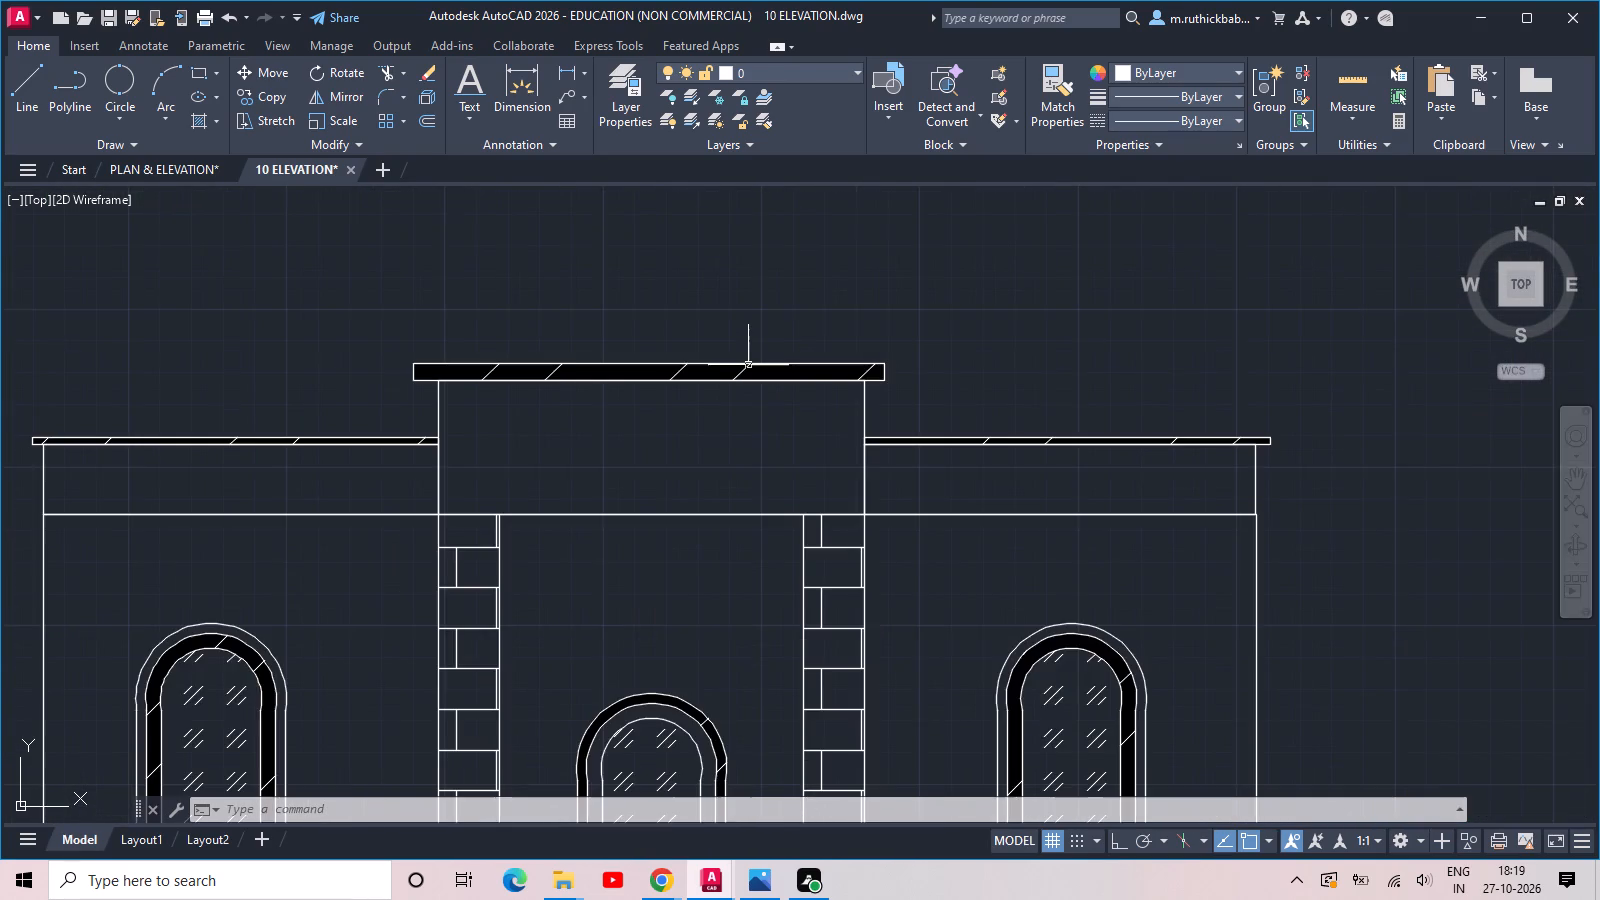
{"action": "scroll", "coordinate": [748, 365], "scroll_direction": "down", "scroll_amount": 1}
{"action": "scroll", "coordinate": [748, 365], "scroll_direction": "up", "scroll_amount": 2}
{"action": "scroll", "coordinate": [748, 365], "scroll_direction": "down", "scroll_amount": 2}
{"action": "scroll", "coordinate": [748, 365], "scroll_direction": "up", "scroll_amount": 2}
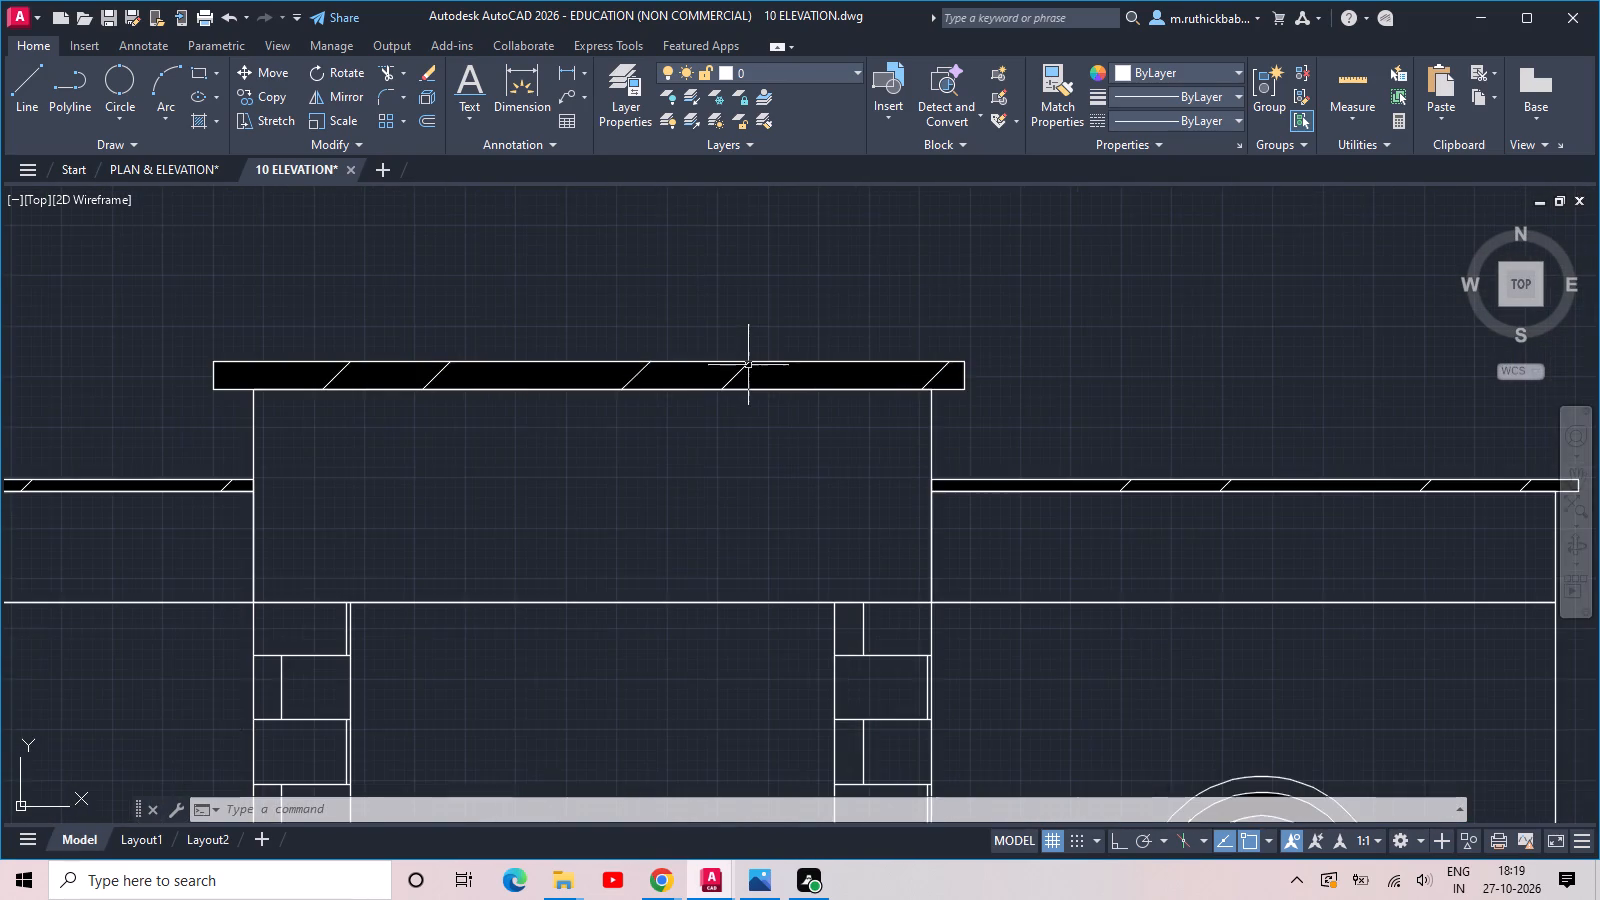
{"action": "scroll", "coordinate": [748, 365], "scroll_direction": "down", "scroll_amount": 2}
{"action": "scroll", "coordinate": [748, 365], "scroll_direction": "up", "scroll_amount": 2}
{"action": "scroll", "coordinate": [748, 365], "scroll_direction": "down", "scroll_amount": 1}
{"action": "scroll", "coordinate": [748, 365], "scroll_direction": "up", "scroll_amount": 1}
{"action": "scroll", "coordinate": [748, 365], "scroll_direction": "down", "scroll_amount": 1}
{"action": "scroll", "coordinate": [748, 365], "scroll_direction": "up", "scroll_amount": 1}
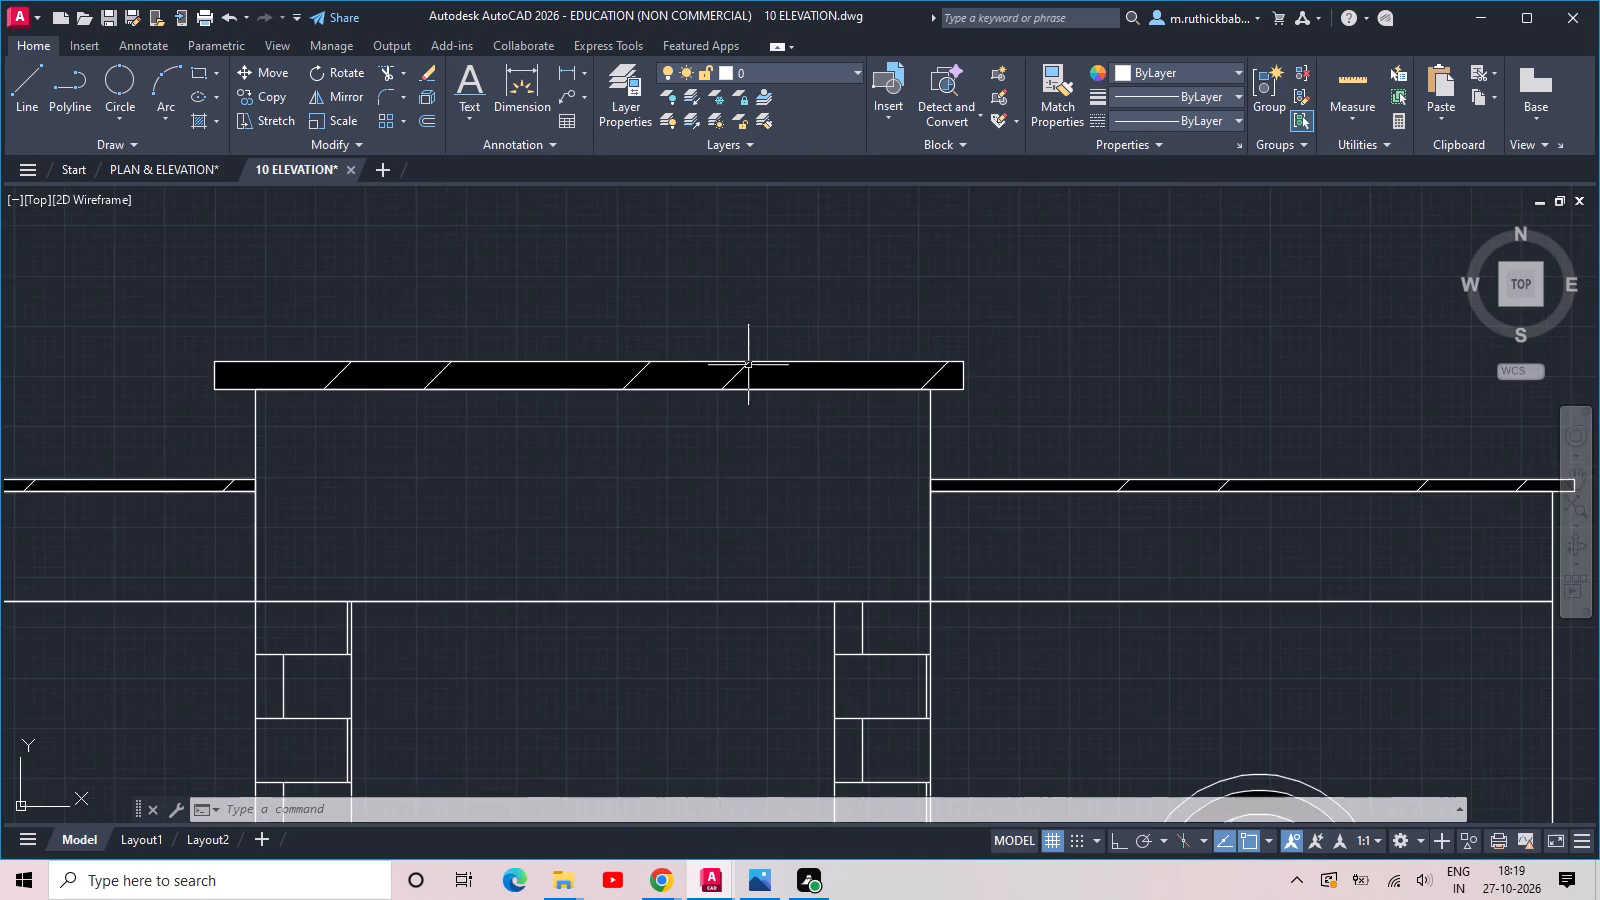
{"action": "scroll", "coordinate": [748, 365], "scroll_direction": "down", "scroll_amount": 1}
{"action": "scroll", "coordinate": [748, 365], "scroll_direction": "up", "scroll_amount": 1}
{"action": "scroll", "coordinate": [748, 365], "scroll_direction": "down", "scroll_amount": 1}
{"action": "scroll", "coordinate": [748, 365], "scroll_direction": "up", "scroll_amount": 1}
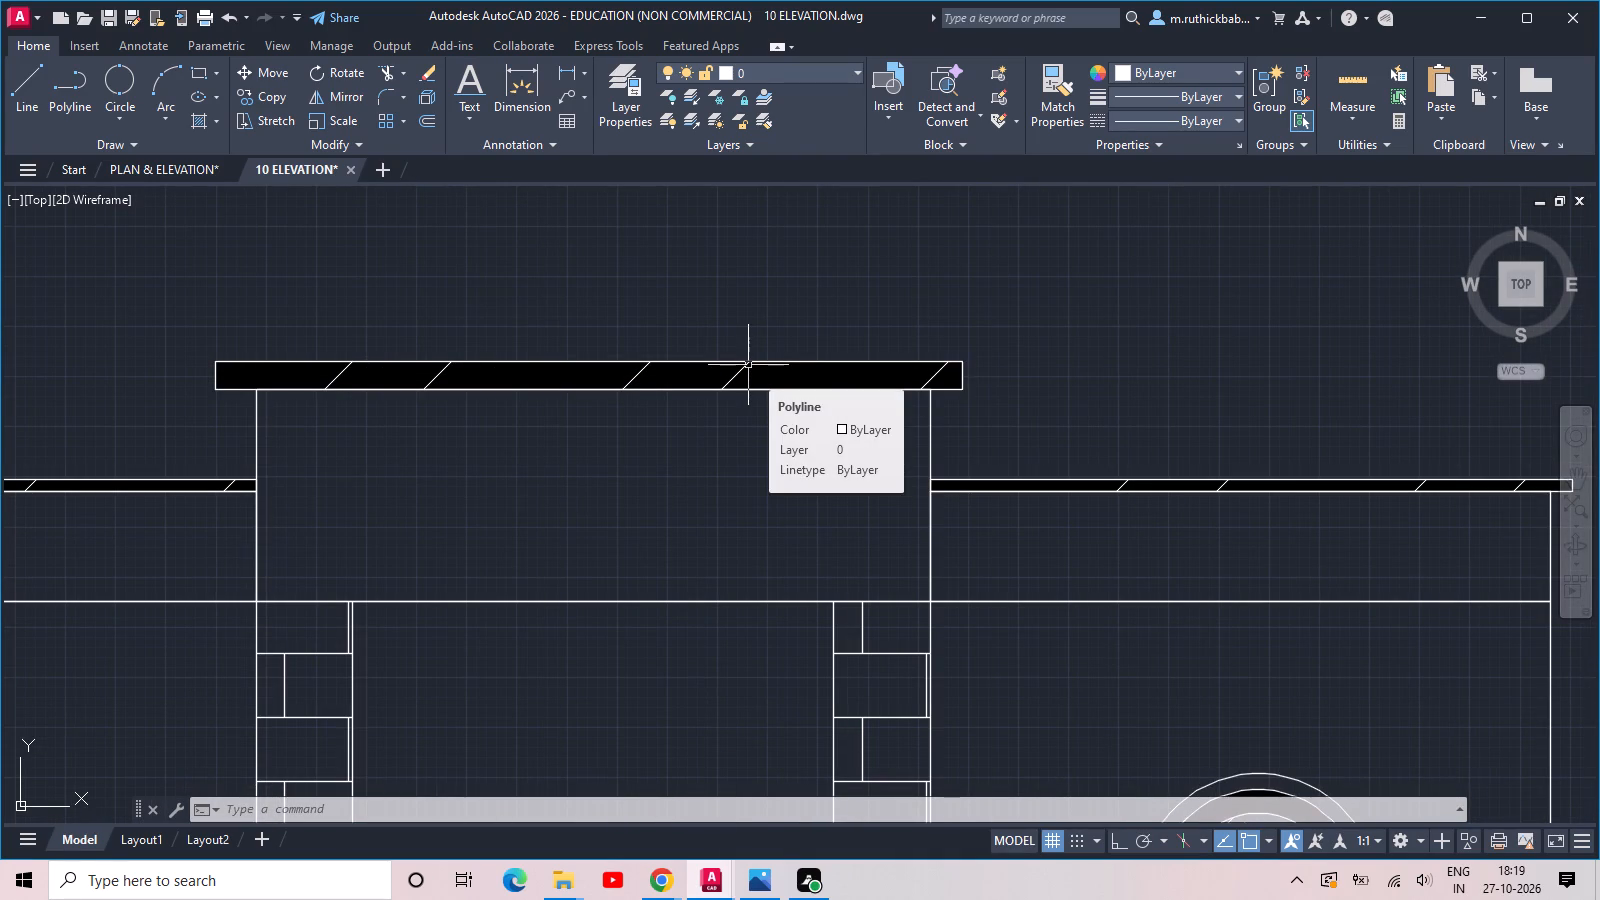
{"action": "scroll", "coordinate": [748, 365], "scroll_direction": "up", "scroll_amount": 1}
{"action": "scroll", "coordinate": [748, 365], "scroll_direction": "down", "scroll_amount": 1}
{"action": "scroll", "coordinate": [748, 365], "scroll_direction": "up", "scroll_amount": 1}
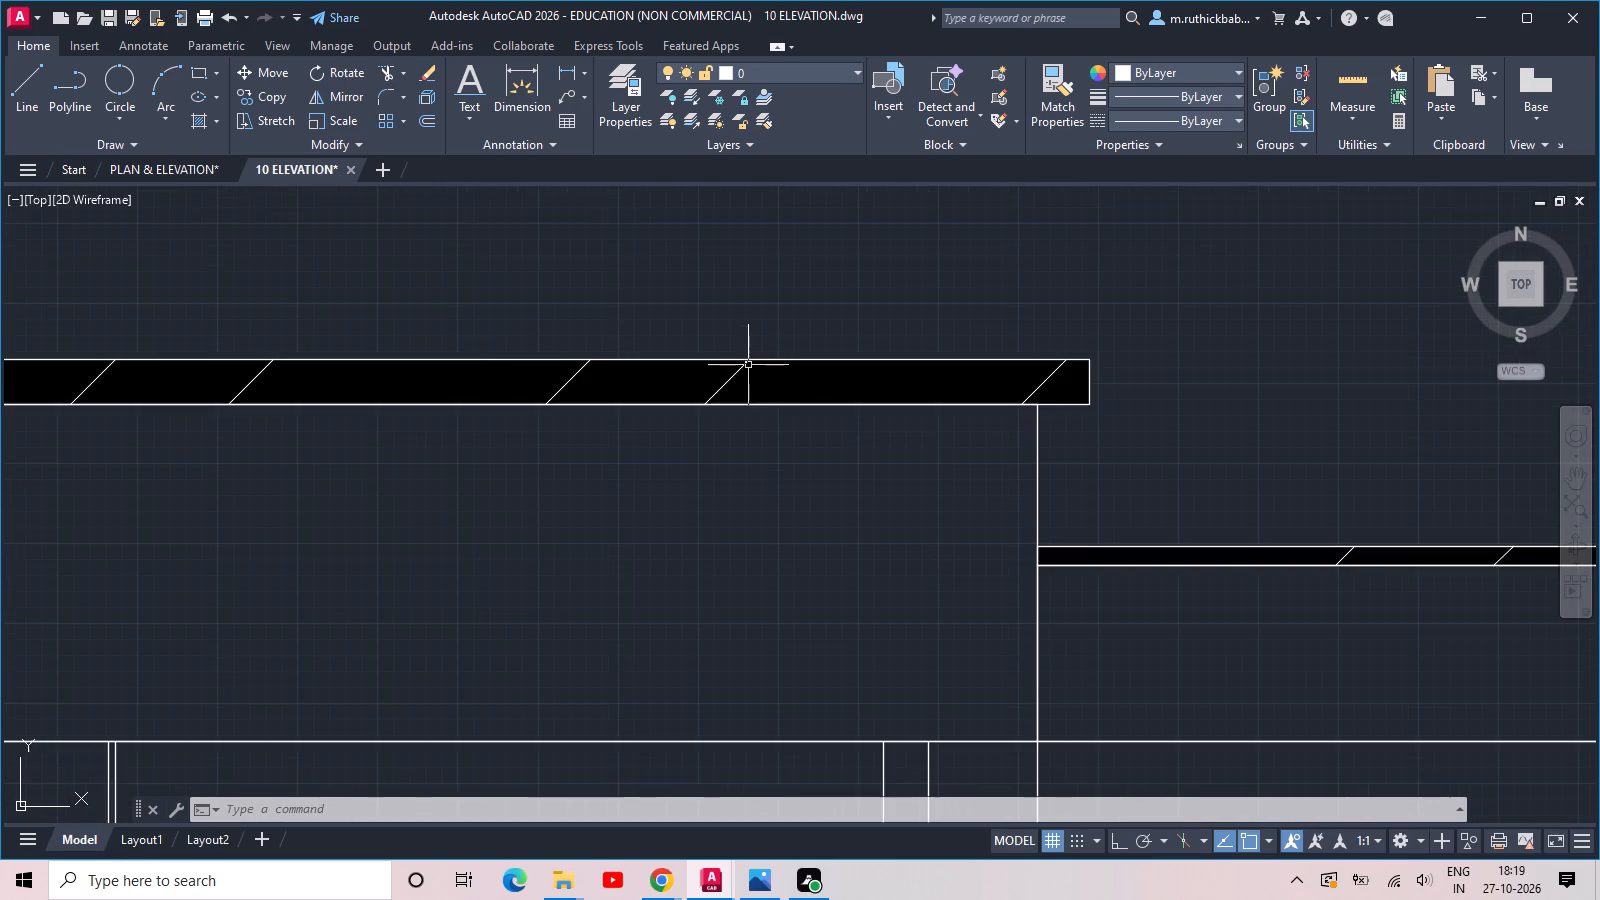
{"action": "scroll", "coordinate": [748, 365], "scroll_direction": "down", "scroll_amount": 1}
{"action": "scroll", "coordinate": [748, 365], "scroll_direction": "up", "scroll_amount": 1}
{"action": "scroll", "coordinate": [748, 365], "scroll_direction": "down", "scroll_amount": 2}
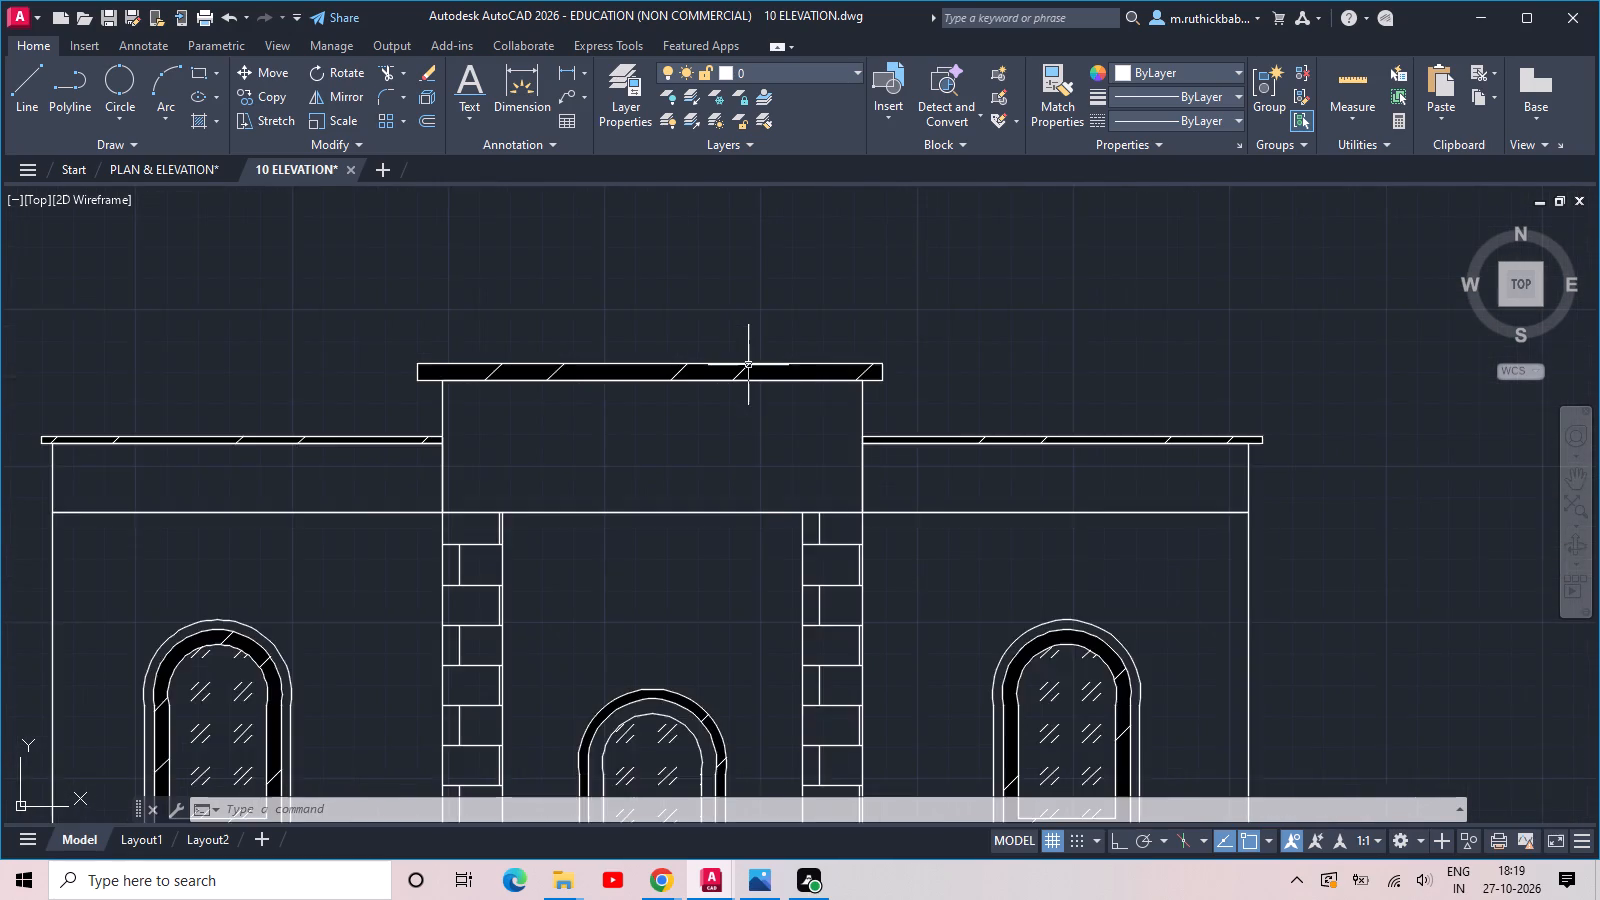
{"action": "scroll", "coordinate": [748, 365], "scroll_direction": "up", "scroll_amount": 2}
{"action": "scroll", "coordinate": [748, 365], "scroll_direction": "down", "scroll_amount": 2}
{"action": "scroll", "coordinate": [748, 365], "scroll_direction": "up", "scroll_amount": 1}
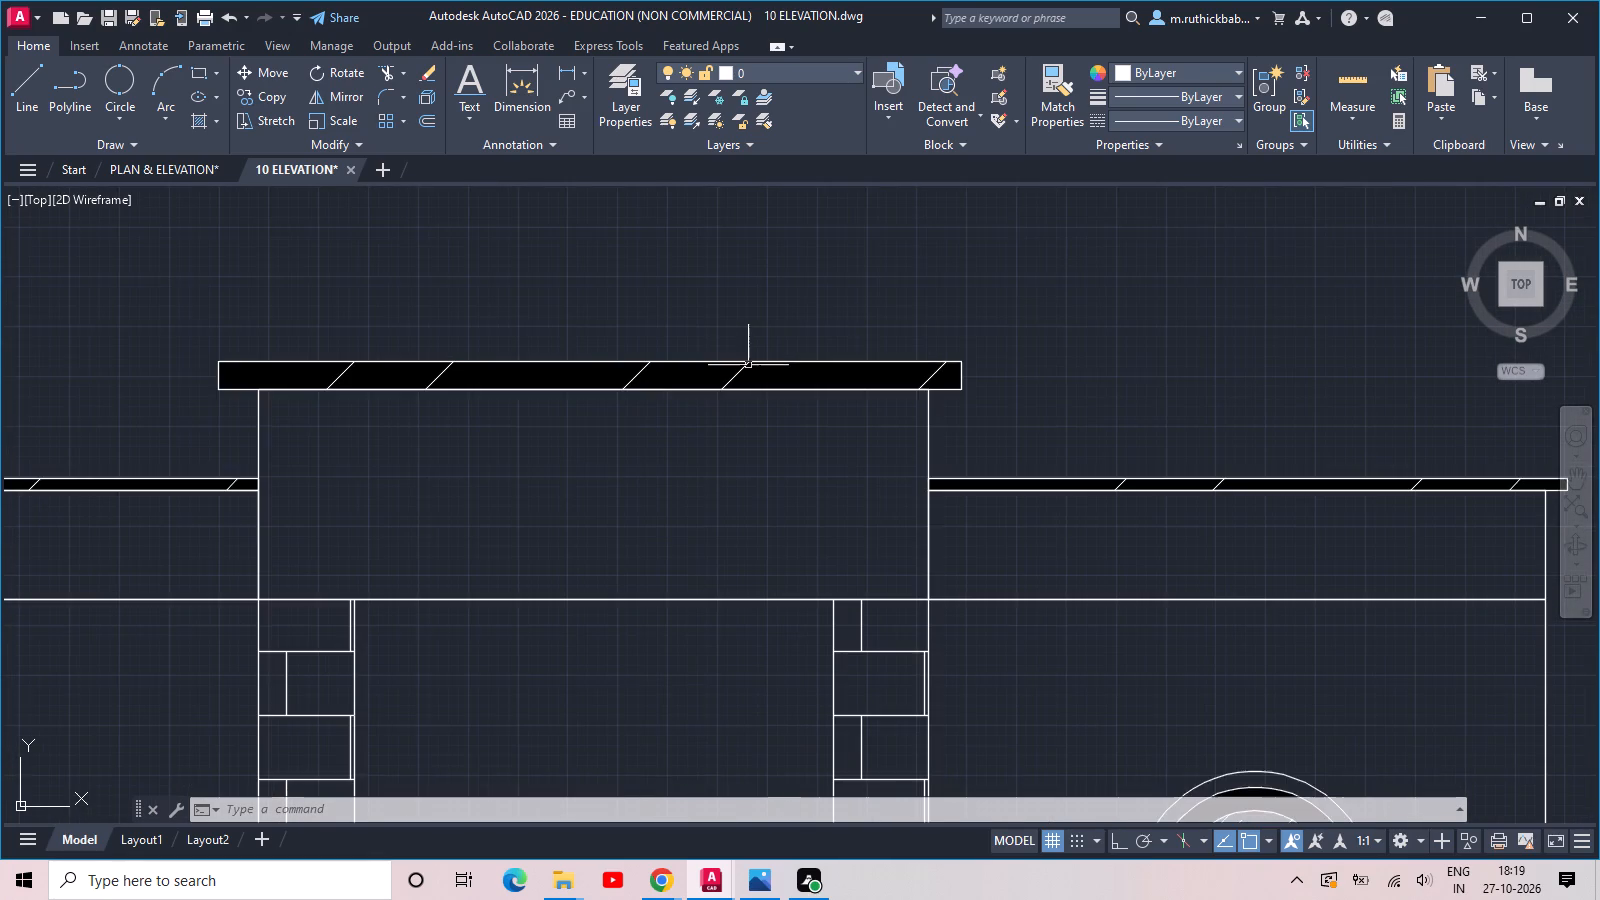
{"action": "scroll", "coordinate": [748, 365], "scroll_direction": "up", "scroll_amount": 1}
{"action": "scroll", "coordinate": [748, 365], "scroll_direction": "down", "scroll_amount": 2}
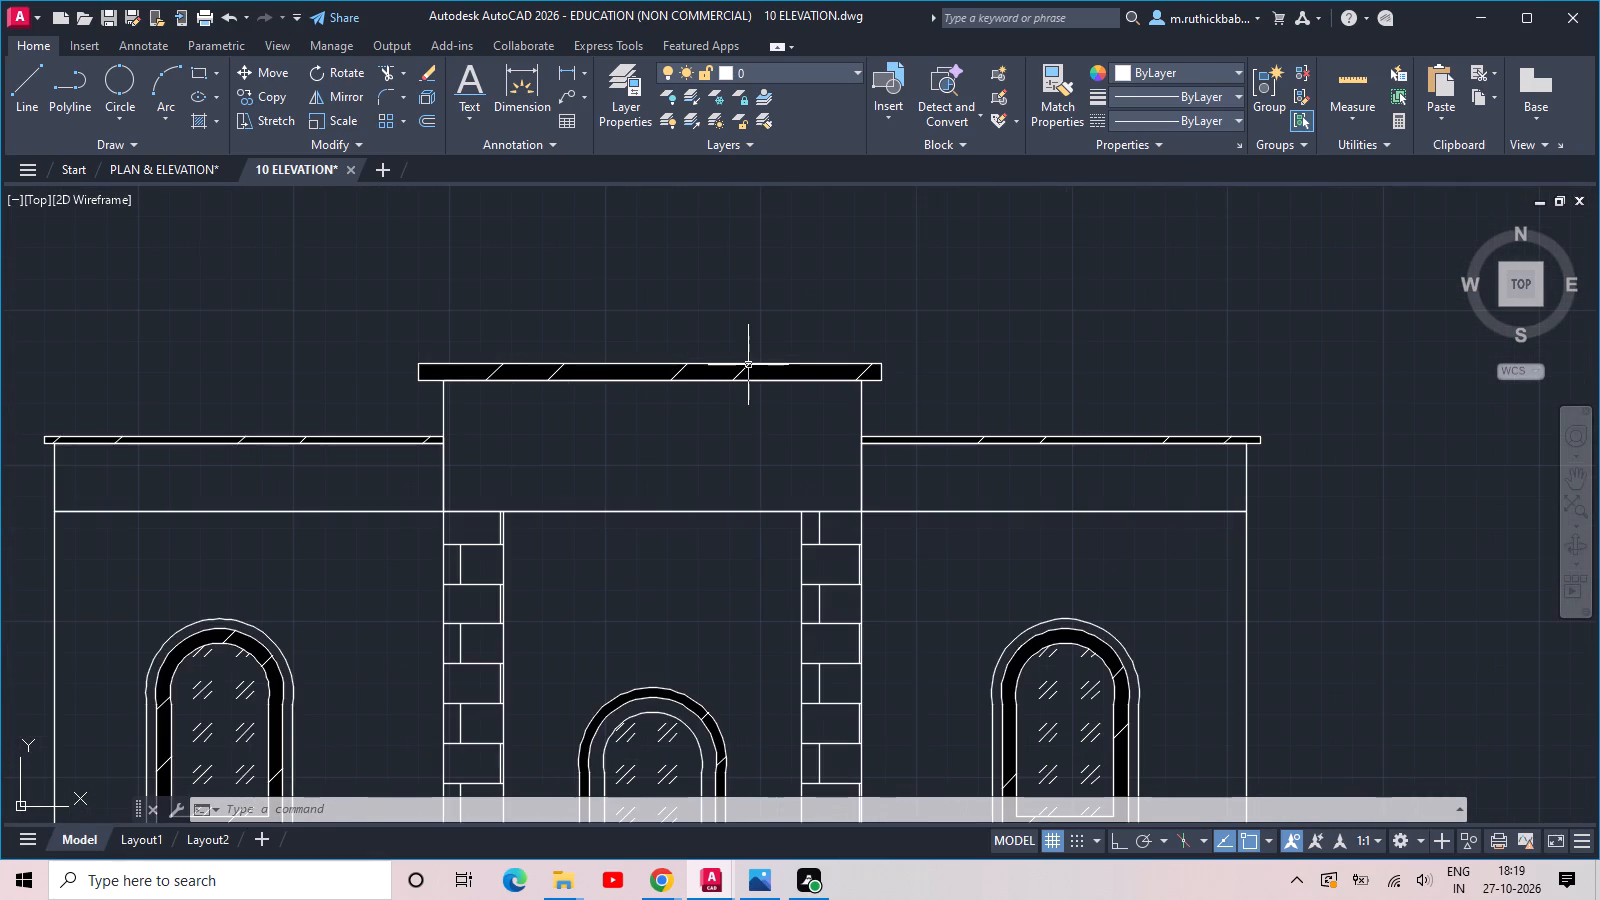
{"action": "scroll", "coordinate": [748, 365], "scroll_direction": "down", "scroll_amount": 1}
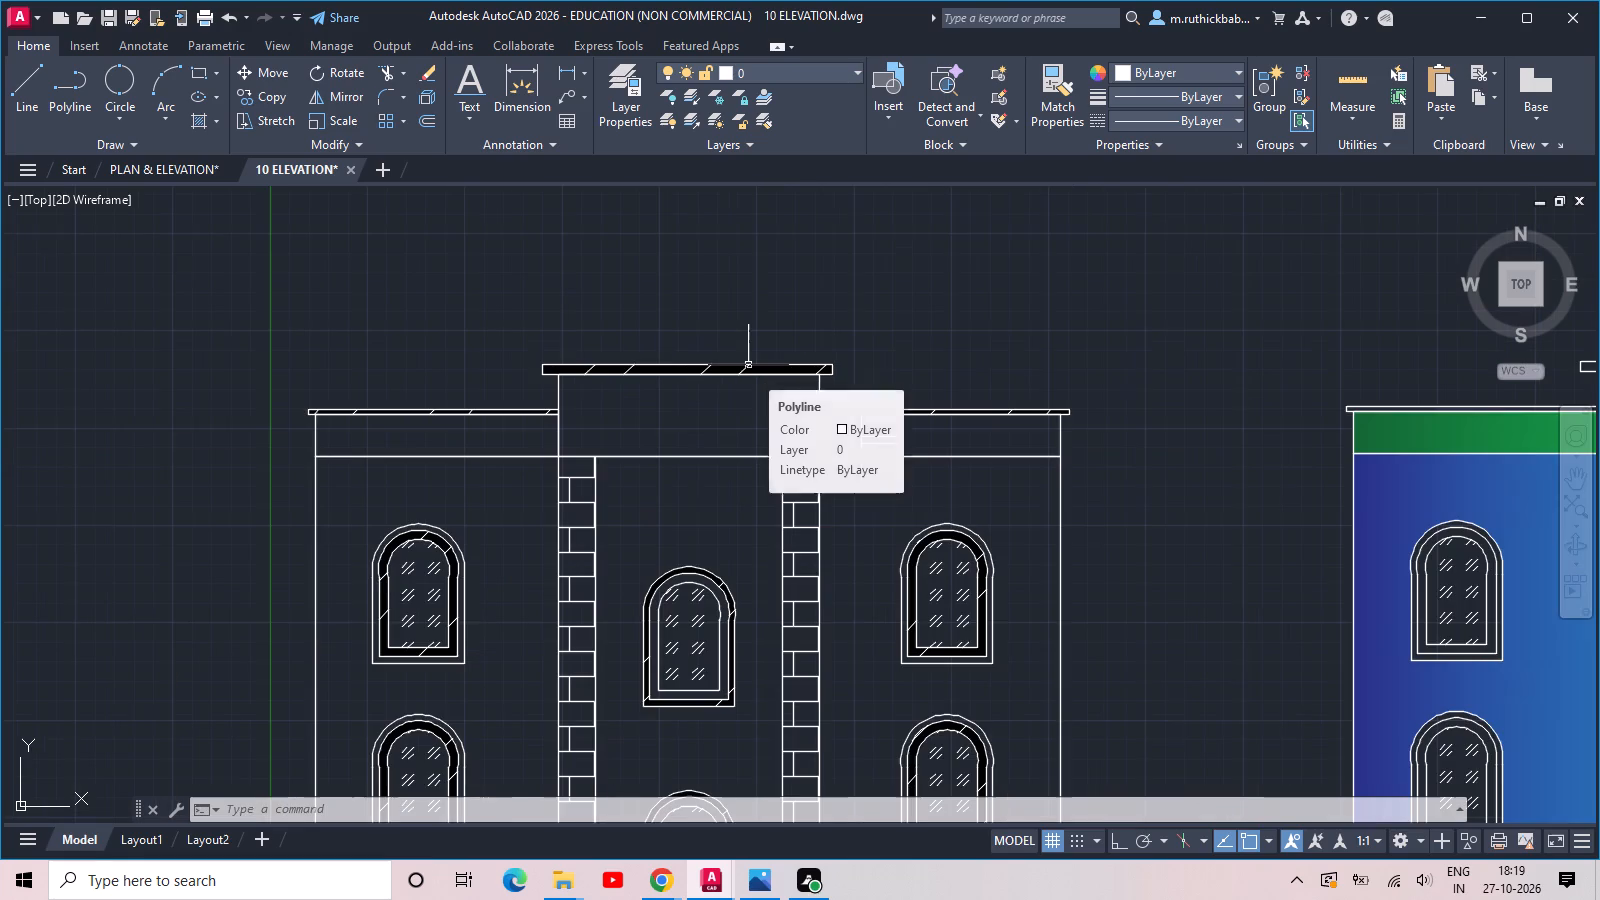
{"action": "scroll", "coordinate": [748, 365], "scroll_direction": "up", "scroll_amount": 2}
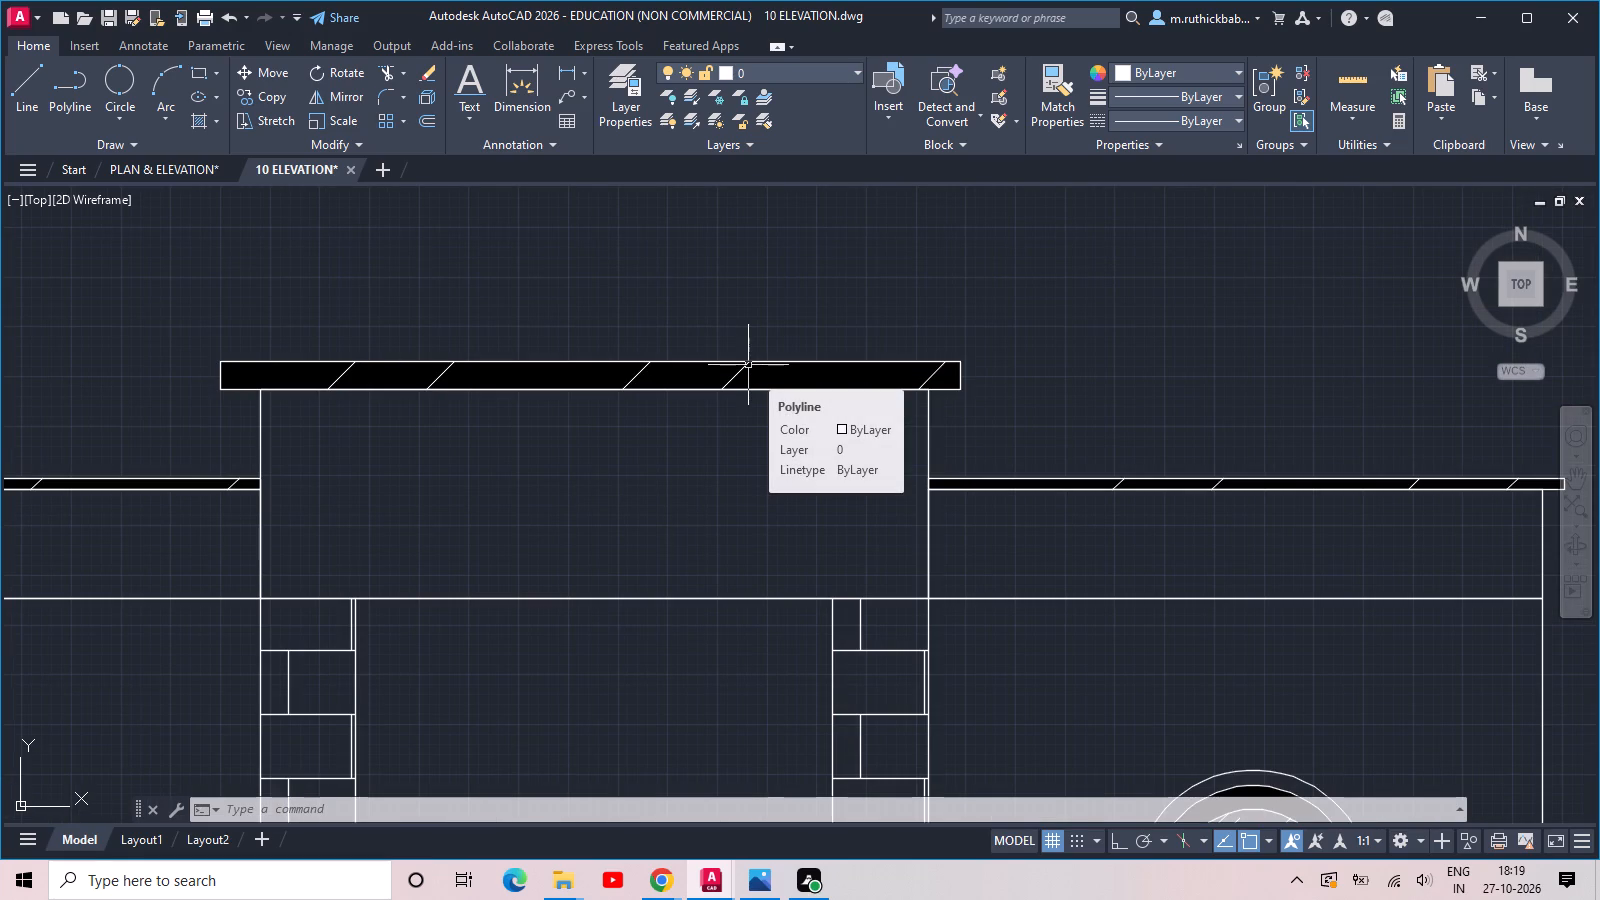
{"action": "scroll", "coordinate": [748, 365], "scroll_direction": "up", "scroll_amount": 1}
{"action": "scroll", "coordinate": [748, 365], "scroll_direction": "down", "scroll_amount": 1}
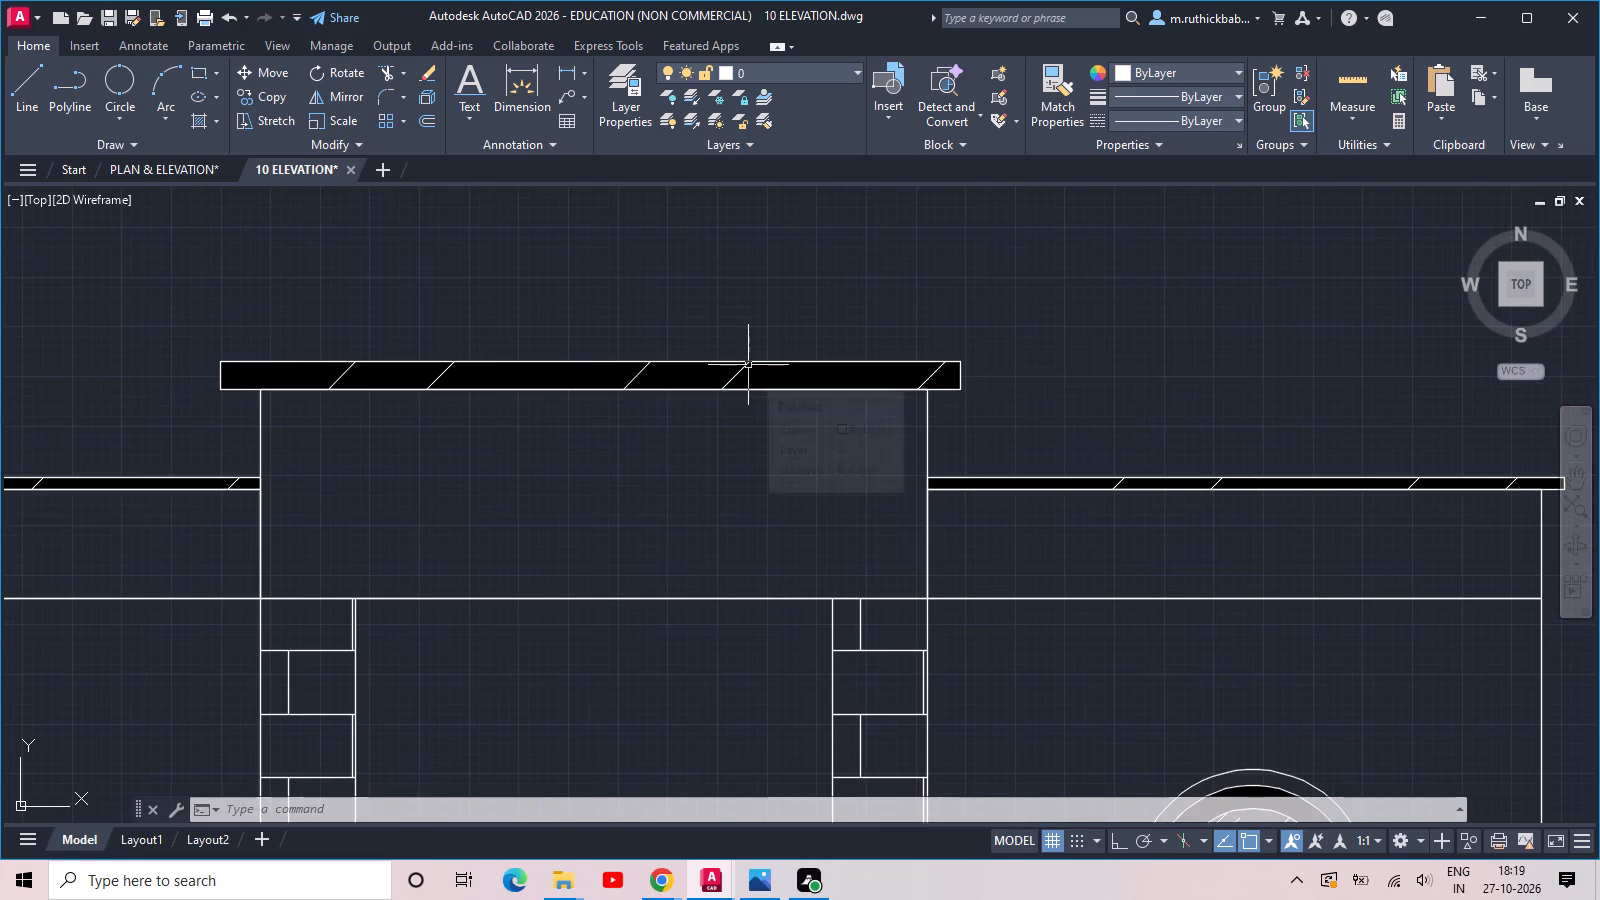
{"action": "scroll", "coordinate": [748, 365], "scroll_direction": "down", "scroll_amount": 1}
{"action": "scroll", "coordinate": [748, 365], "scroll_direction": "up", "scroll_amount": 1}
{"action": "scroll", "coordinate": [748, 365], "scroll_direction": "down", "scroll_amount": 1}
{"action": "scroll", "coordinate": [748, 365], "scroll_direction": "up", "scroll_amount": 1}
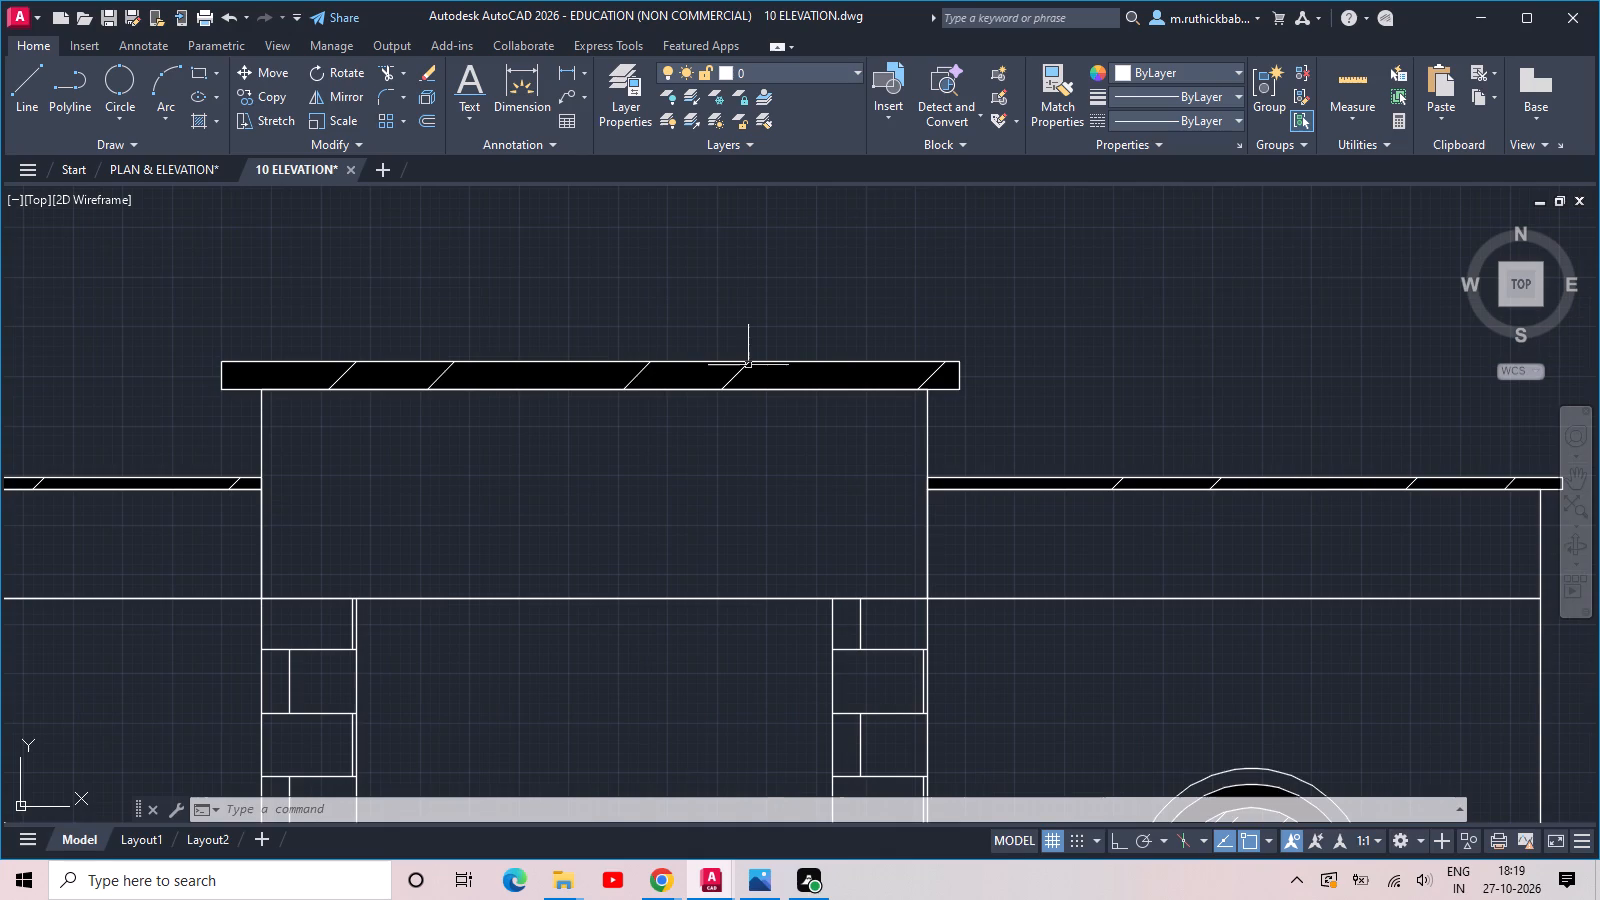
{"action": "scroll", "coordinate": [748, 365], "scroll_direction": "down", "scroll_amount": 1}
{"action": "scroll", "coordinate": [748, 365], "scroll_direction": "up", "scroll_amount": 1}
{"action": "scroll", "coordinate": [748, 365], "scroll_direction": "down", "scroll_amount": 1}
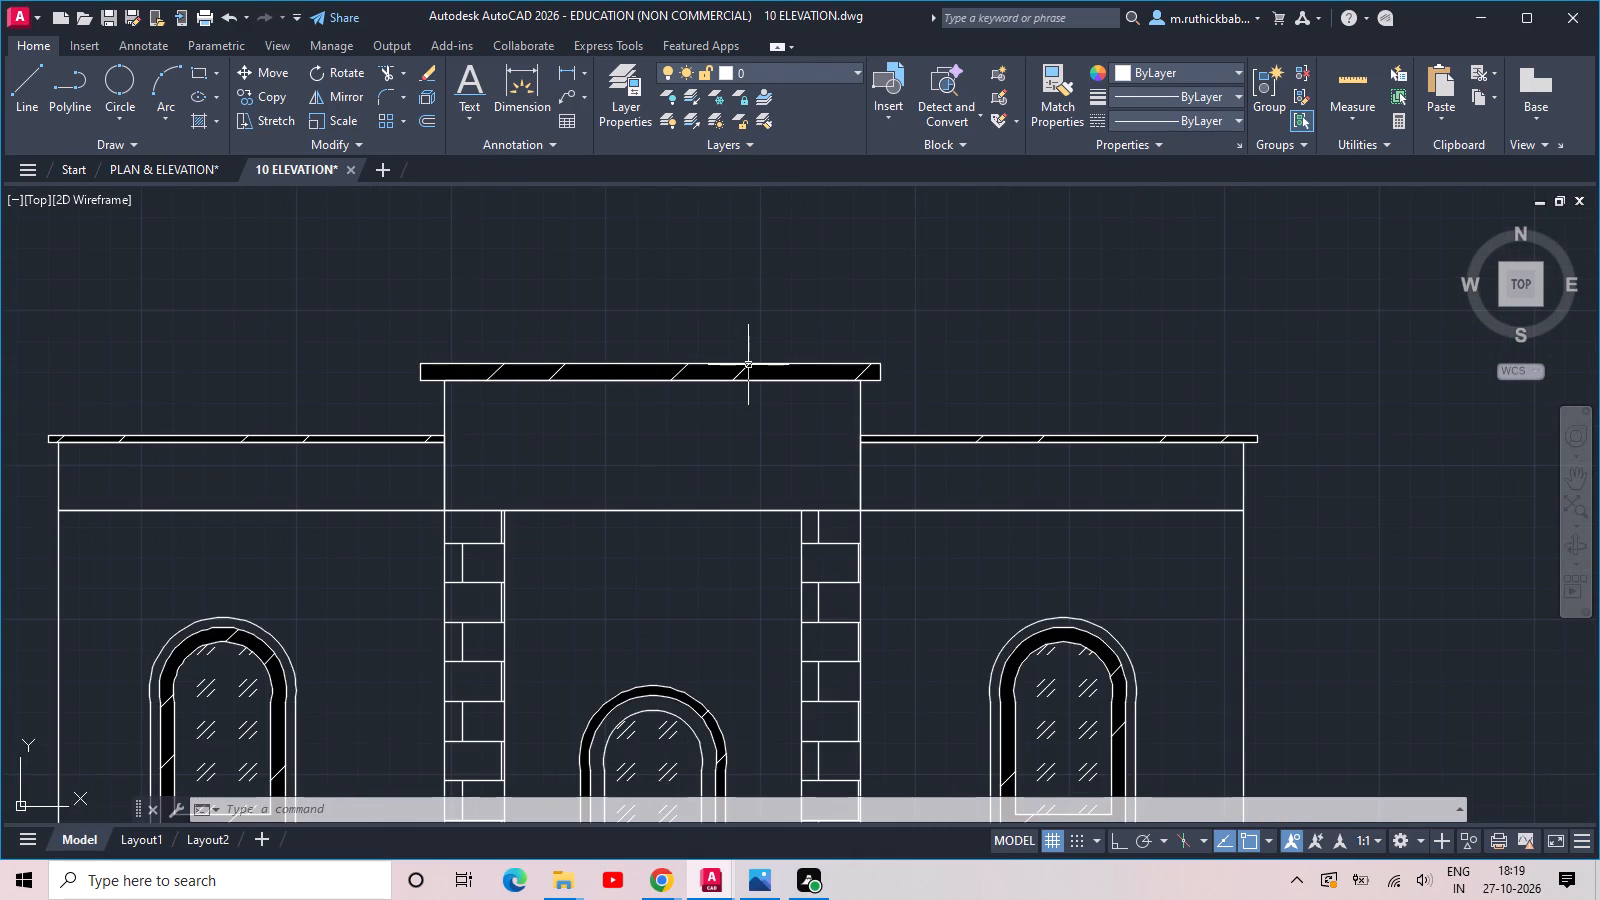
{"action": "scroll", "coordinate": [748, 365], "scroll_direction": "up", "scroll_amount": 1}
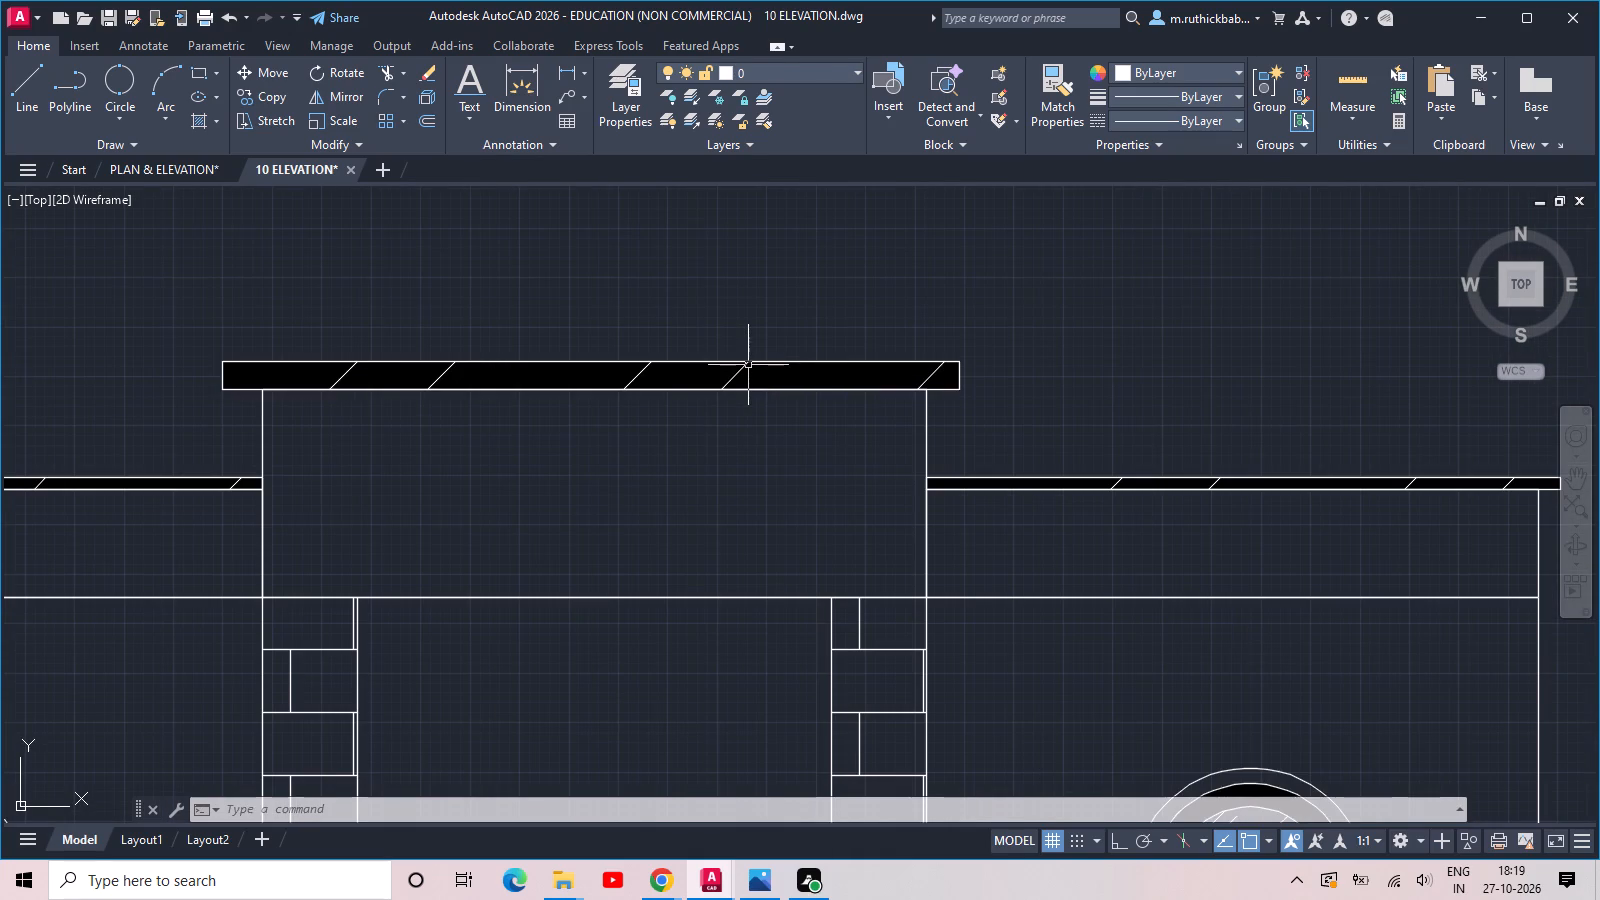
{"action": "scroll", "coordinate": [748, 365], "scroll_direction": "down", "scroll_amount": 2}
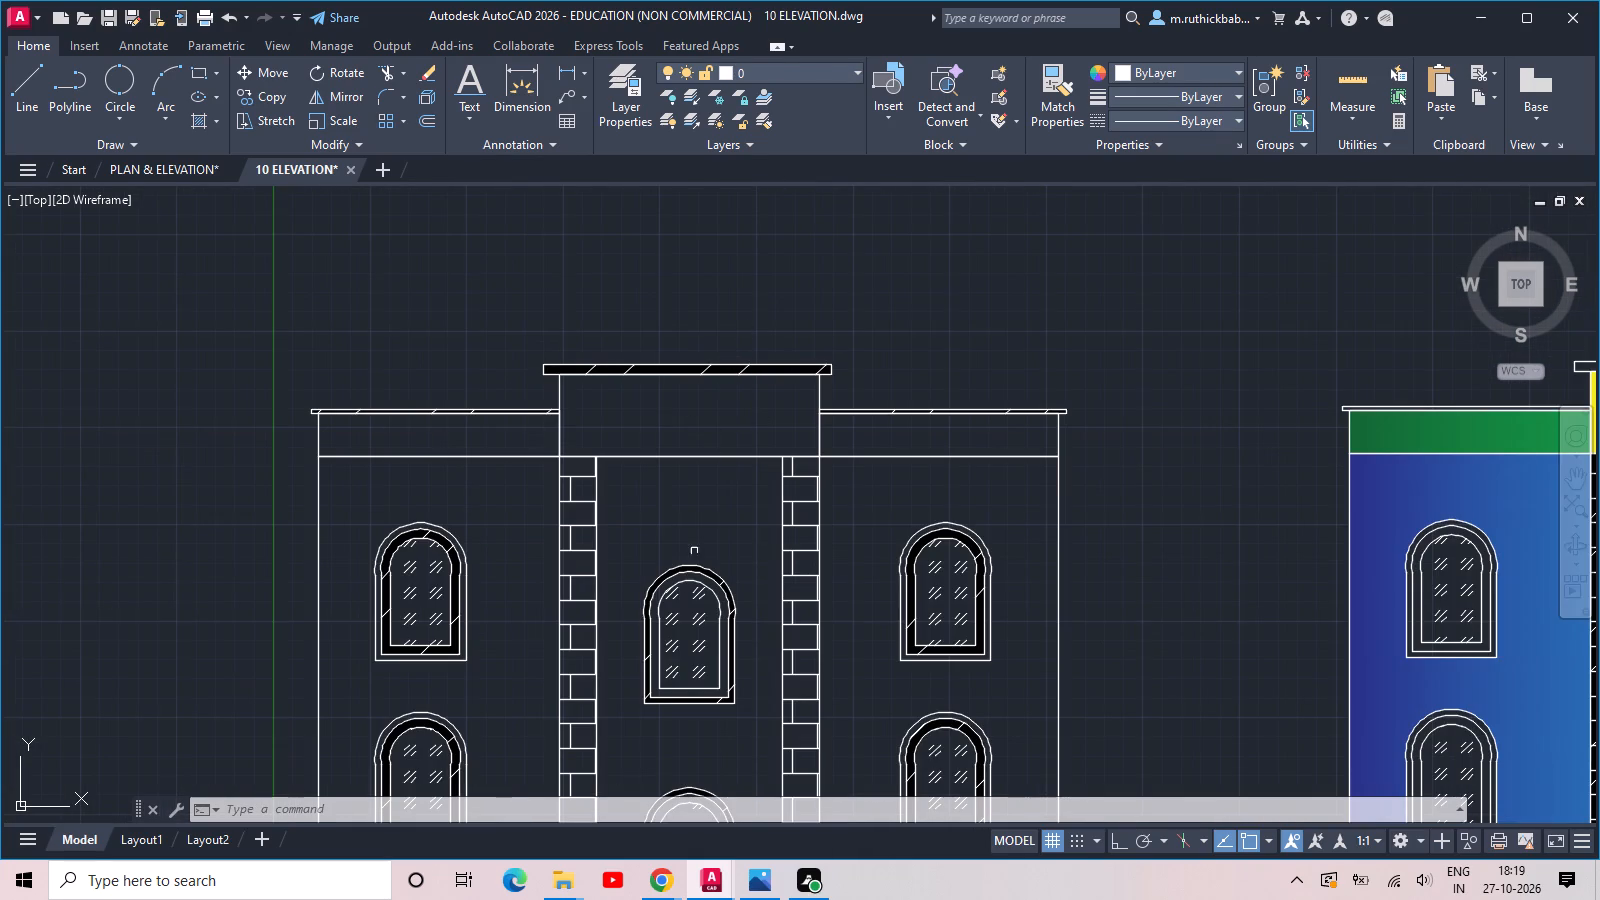
Examine the hatched frame of the original elevation's lowest central-bay window, close up along its sill and lower corners.
{"action": "middle_click_drag", "start_coordinate": [684, 758], "coordinate": [706, 435]}
{"action": "middle_click_drag", "start_coordinate": [707, 576], "coordinate": [704, 363]}
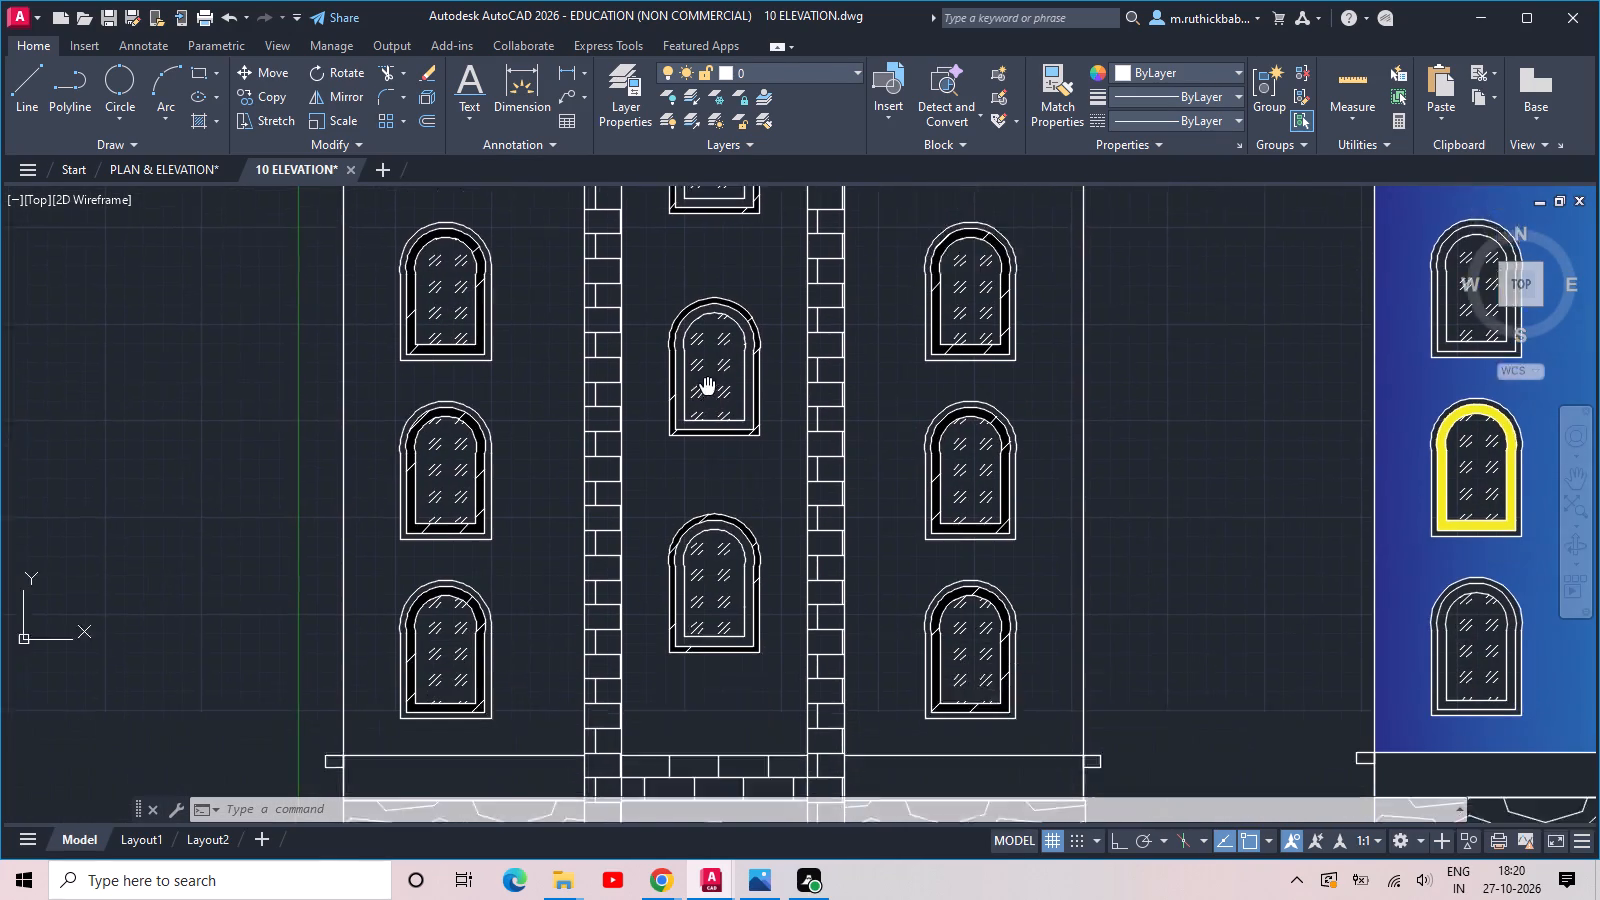
{"action": "middle_click_drag", "start_coordinate": [704, 363], "coordinate": [703, 327]}
{"action": "scroll", "coordinate": [707, 615], "scroll_direction": "up", "scroll_amount": 1}
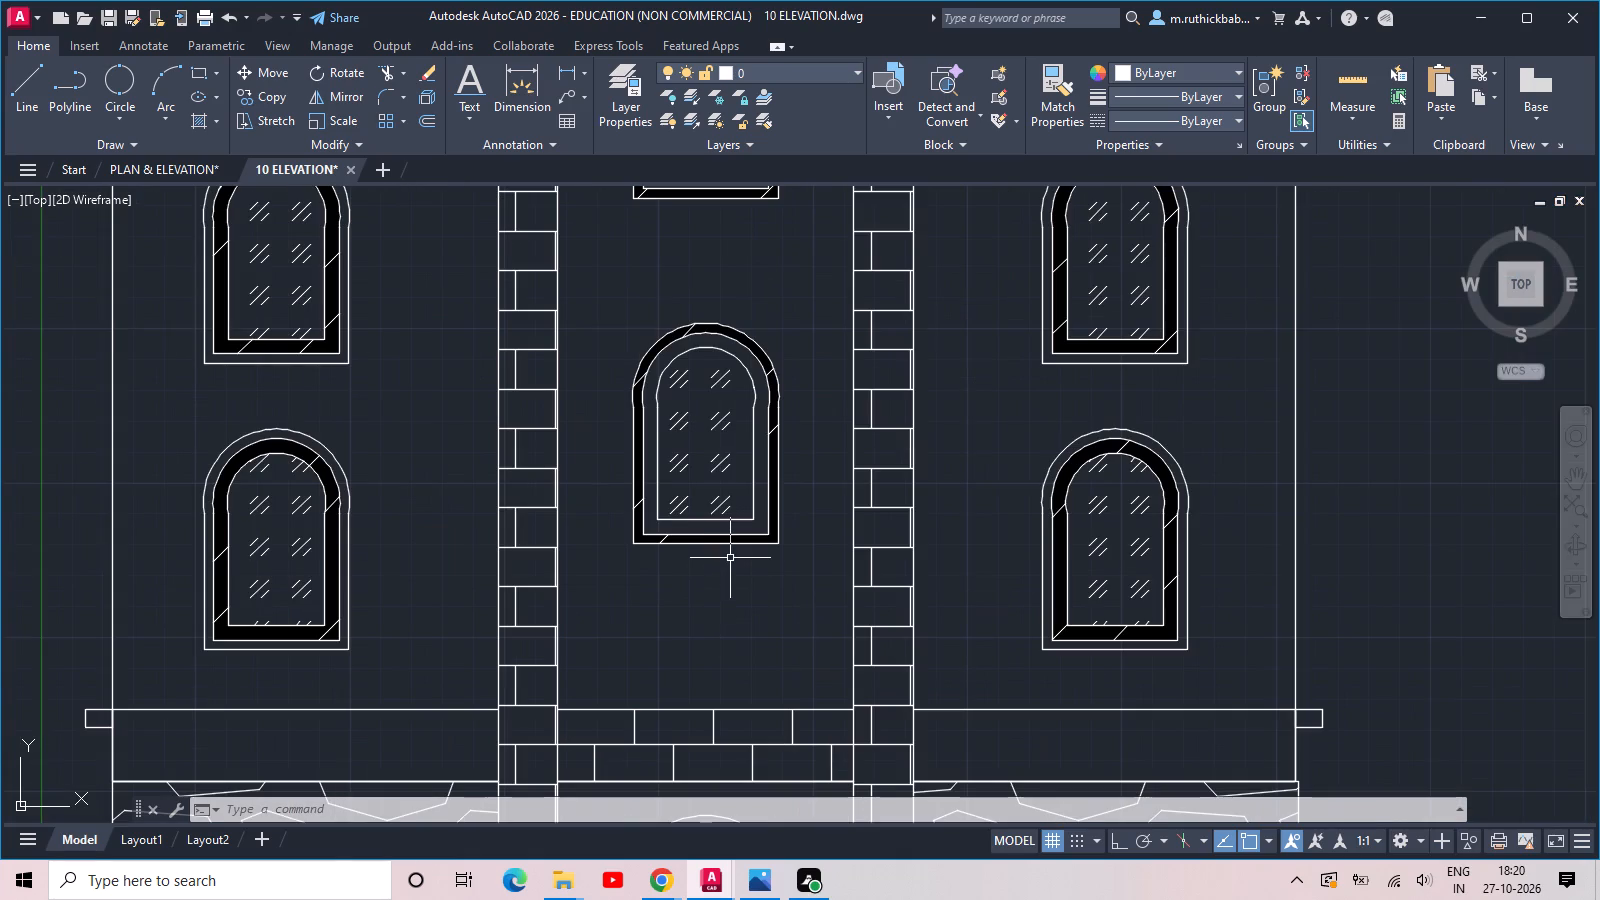
{"action": "scroll", "coordinate": [730, 558], "scroll_direction": "up", "scroll_amount": 1}
{"action": "middle_click_drag", "start_coordinate": [732, 551], "coordinate": [712, 642]}
{"action": "scroll", "coordinate": [712, 642], "scroll_direction": "up", "scroll_amount": 1}
{"action": "scroll", "coordinate": [727, 522], "scroll_direction": "up", "scroll_amount": 1}
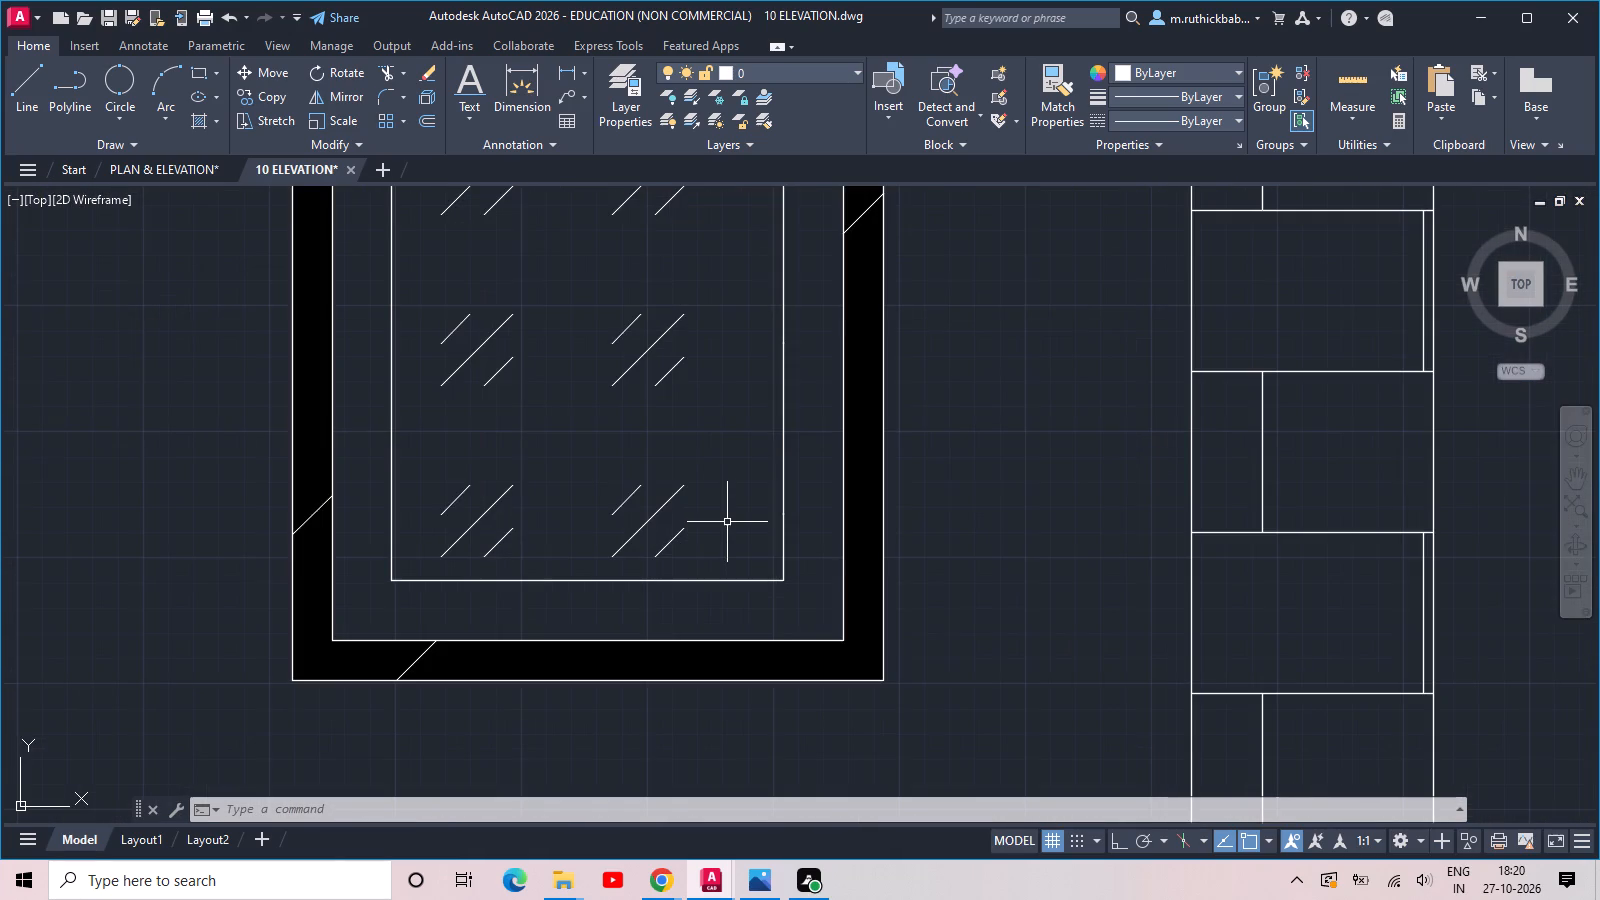
{"action": "scroll", "coordinate": [727, 522], "scroll_direction": "up", "scroll_amount": 1}
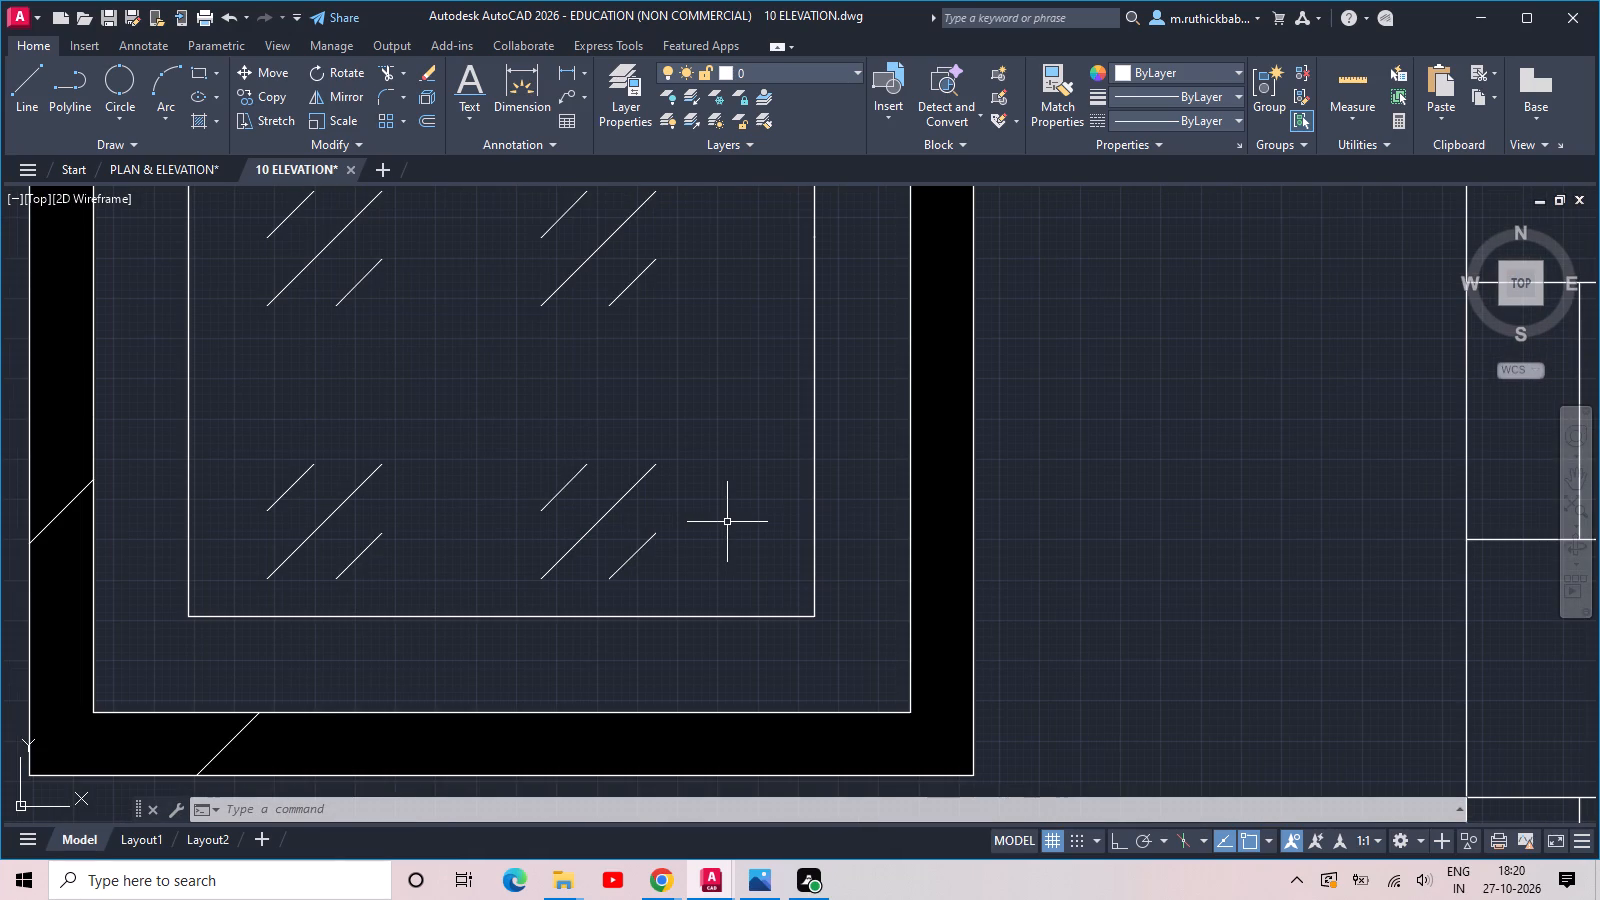
{"action": "scroll", "coordinate": [727, 522], "scroll_direction": "down", "scroll_amount": 1}
{"action": "scroll", "coordinate": [727, 522], "scroll_direction": "up", "scroll_amount": 1}
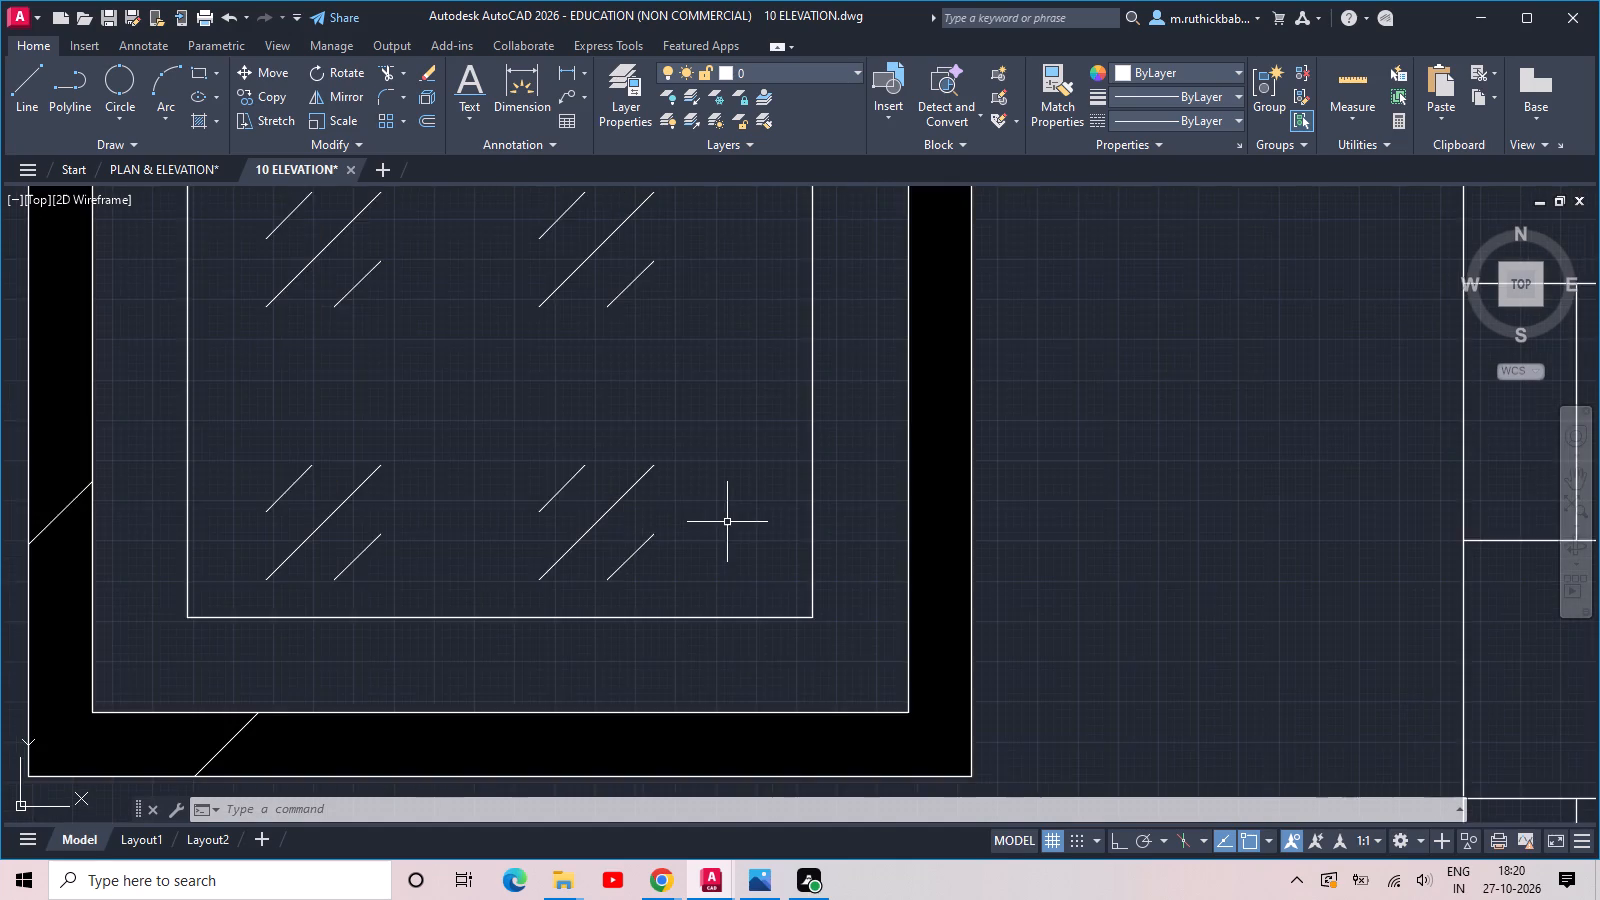
{"action": "scroll", "coordinate": [727, 522], "scroll_direction": "down", "scroll_amount": 1}
{"action": "scroll", "coordinate": [727, 522], "scroll_direction": "up", "scroll_amount": 1}
{"action": "scroll", "coordinate": [727, 522], "scroll_direction": "down", "scroll_amount": 1}
{"action": "scroll", "coordinate": [727, 522], "scroll_direction": "up", "scroll_amount": 1}
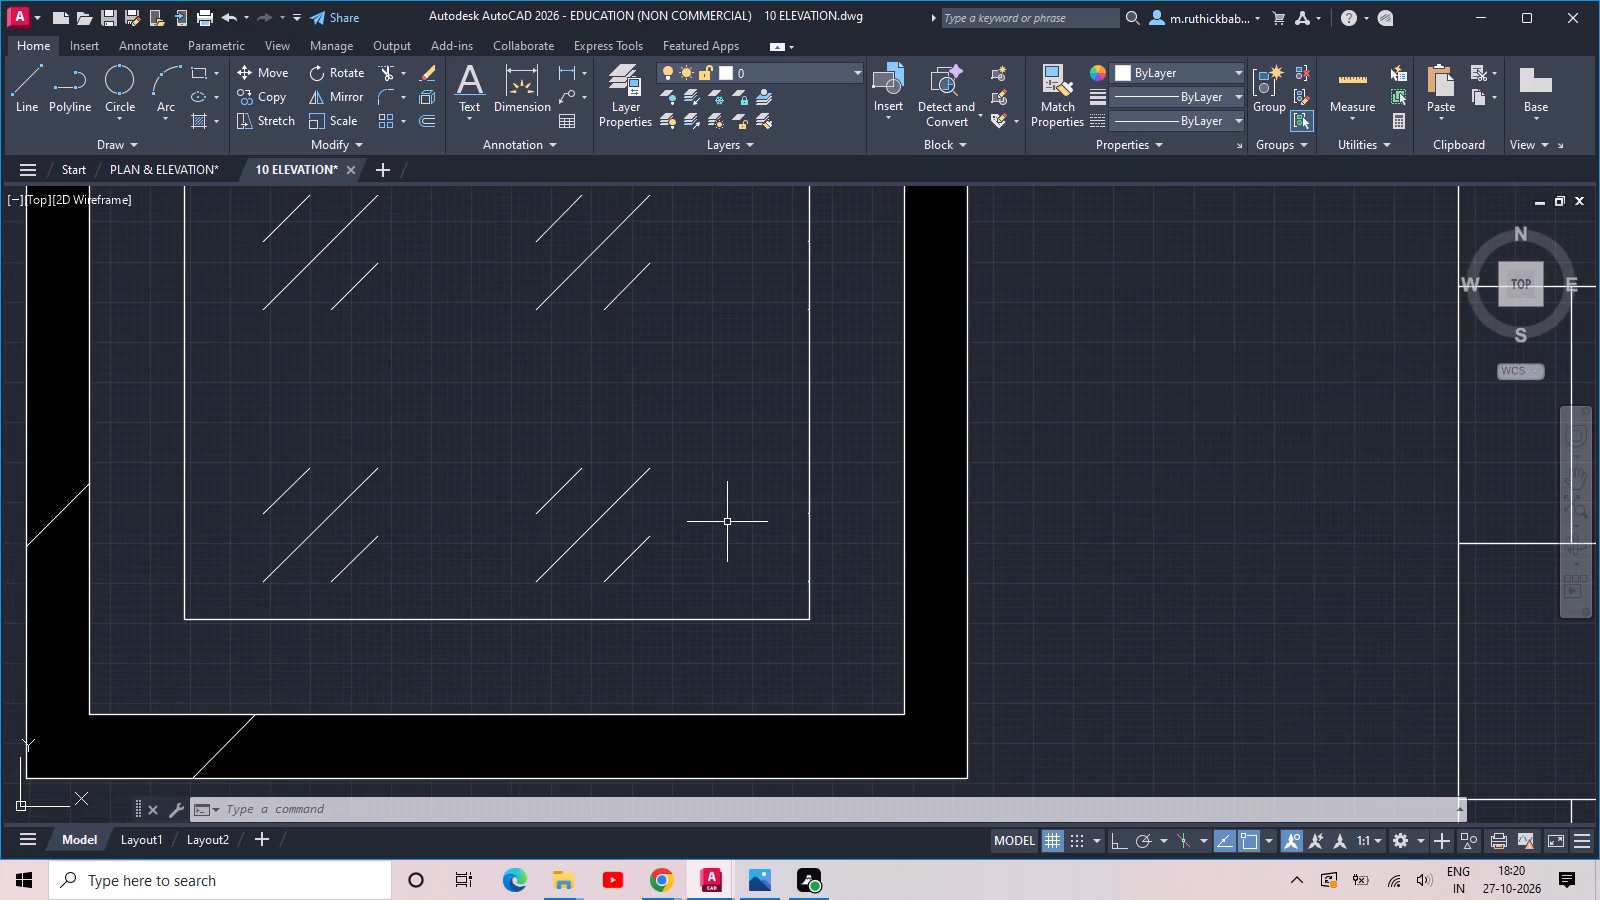
{"action": "scroll", "coordinate": [727, 522], "scroll_direction": "down", "scroll_amount": 1}
{"action": "scroll", "coordinate": [727, 522], "scroll_direction": "up", "scroll_amount": 1}
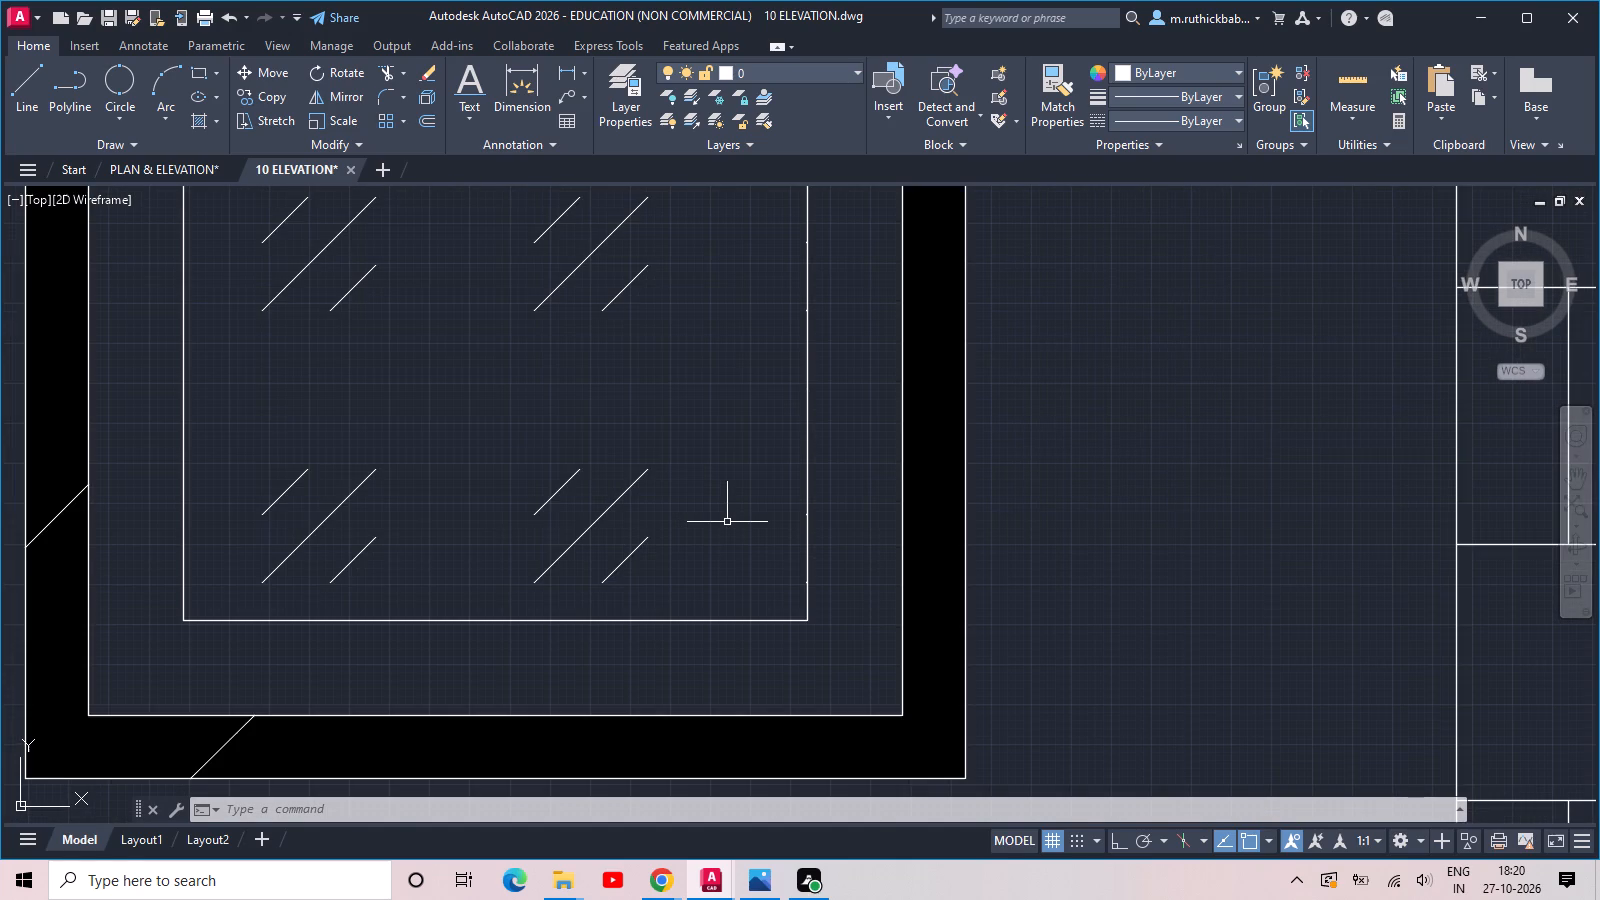
{"action": "scroll", "coordinate": [727, 522], "scroll_direction": "down", "scroll_amount": 1}
{"action": "scroll", "coordinate": [727, 522], "scroll_direction": "up", "scroll_amount": 1}
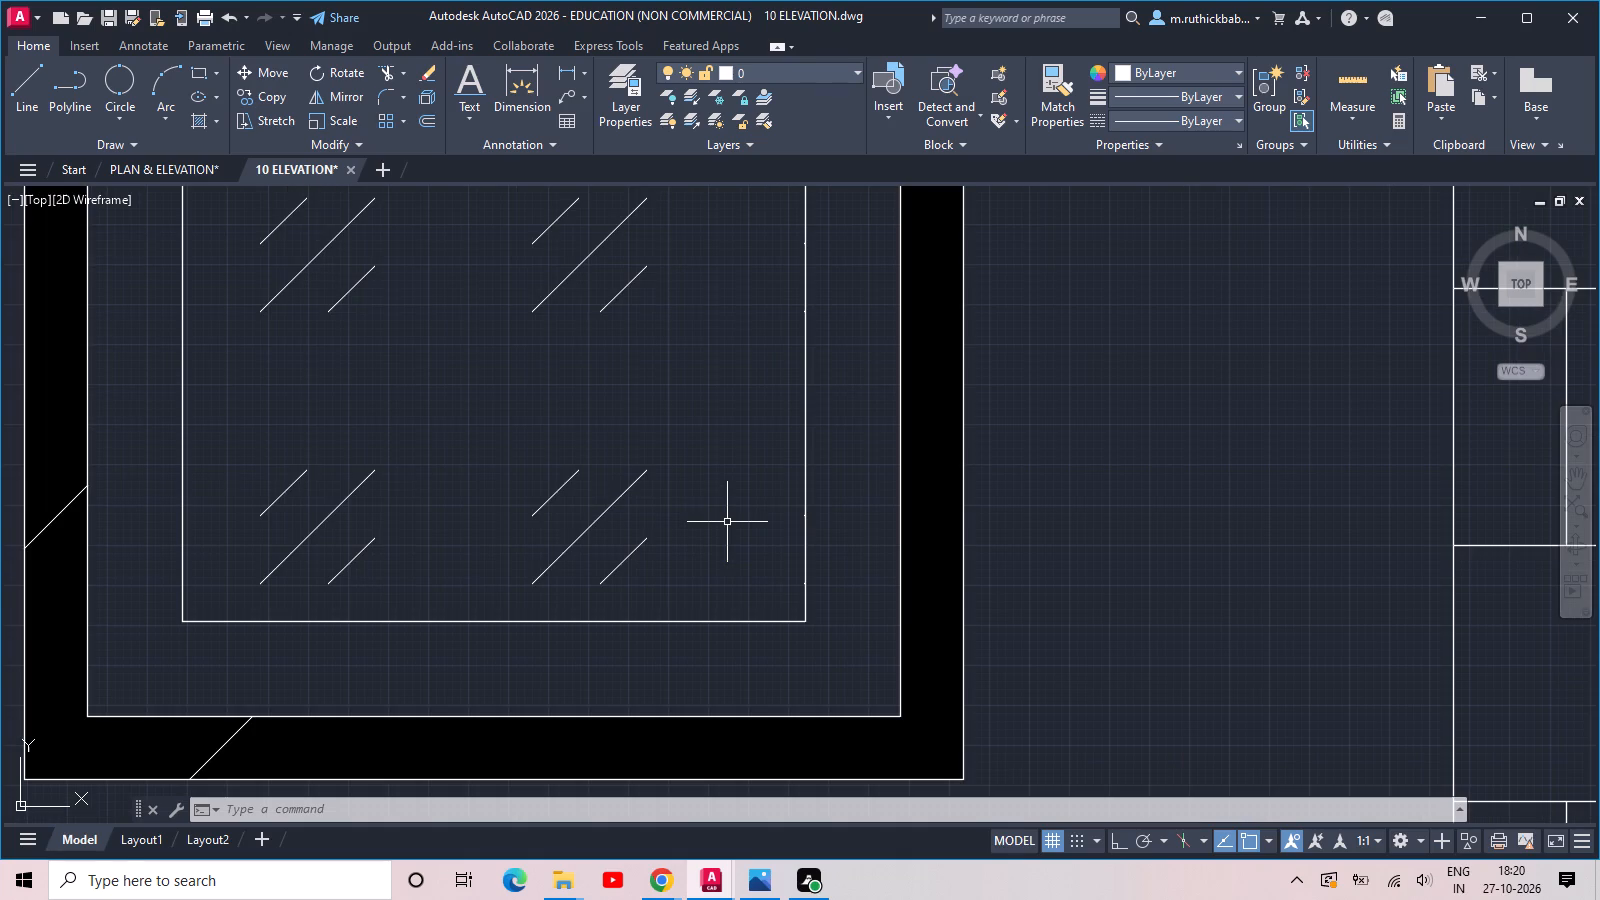
{"action": "scroll", "coordinate": [727, 522], "scroll_direction": "down", "scroll_amount": 1}
{"action": "middle_click_drag", "start_coordinate": [727, 522], "coordinate": [730, 536]}
{"action": "scroll", "coordinate": [729, 533], "scroll_direction": "down", "scroll_amount": 1}
{"action": "middle_click_drag", "start_coordinate": [730, 536], "coordinate": [732, 545]}
{"action": "scroll", "coordinate": [732, 545], "scroll_direction": "down", "scroll_amount": 1}
{"action": "scroll", "coordinate": [732, 545], "scroll_direction": "up", "scroll_amount": 2}
{"action": "scroll", "coordinate": [732, 545], "scroll_direction": "down", "scroll_amount": 2}
{"action": "scroll", "coordinate": [732, 545], "scroll_direction": "up", "scroll_amount": 1}
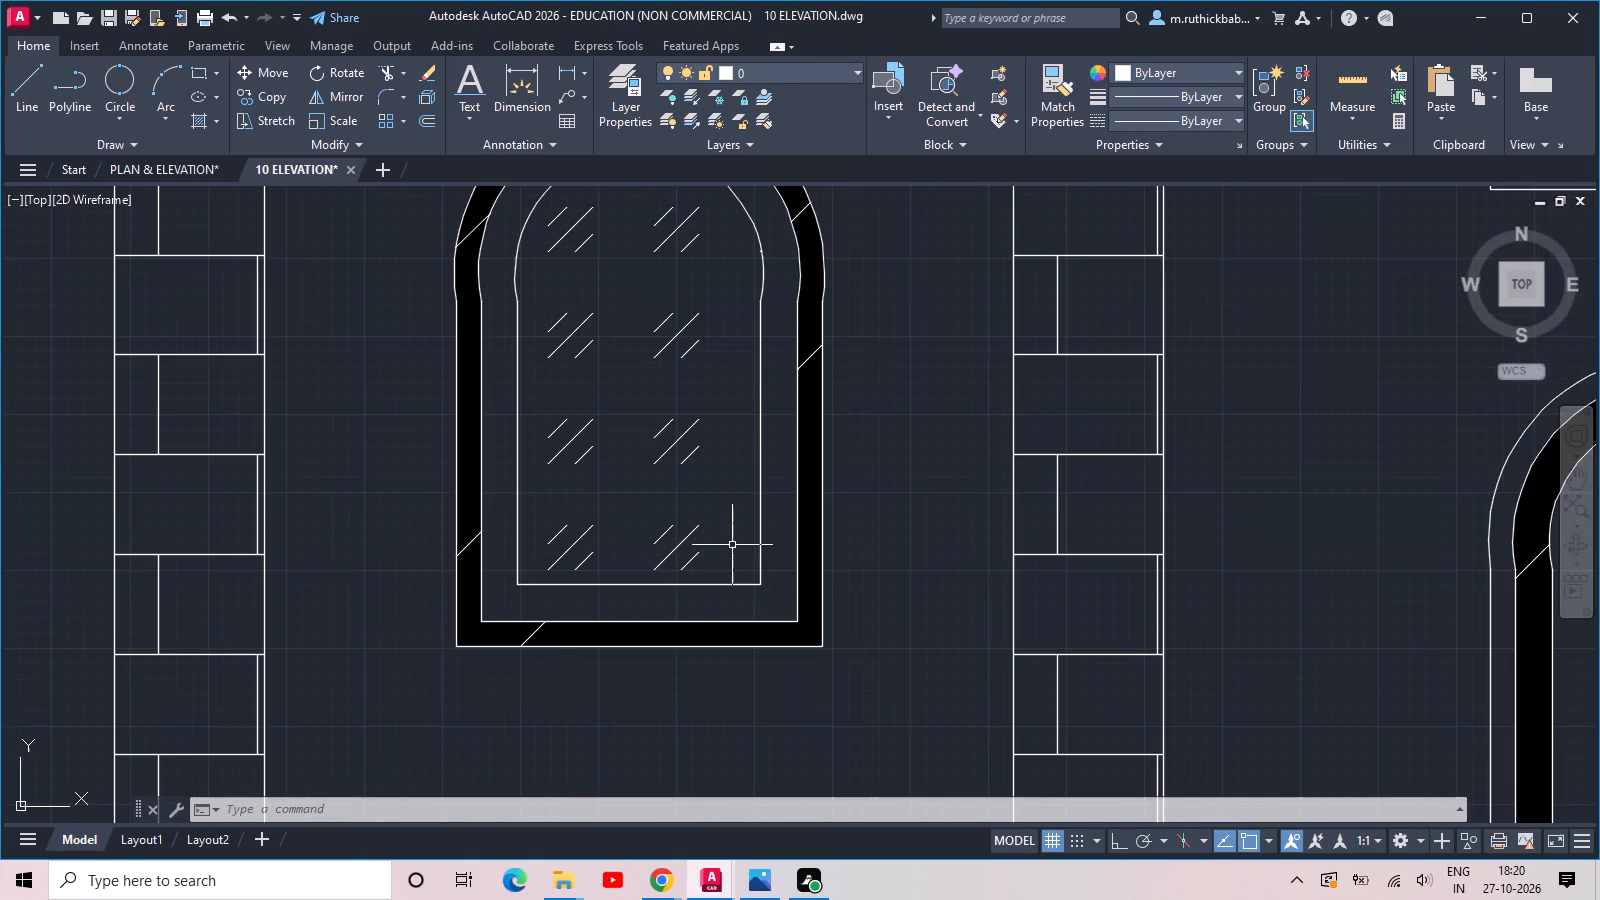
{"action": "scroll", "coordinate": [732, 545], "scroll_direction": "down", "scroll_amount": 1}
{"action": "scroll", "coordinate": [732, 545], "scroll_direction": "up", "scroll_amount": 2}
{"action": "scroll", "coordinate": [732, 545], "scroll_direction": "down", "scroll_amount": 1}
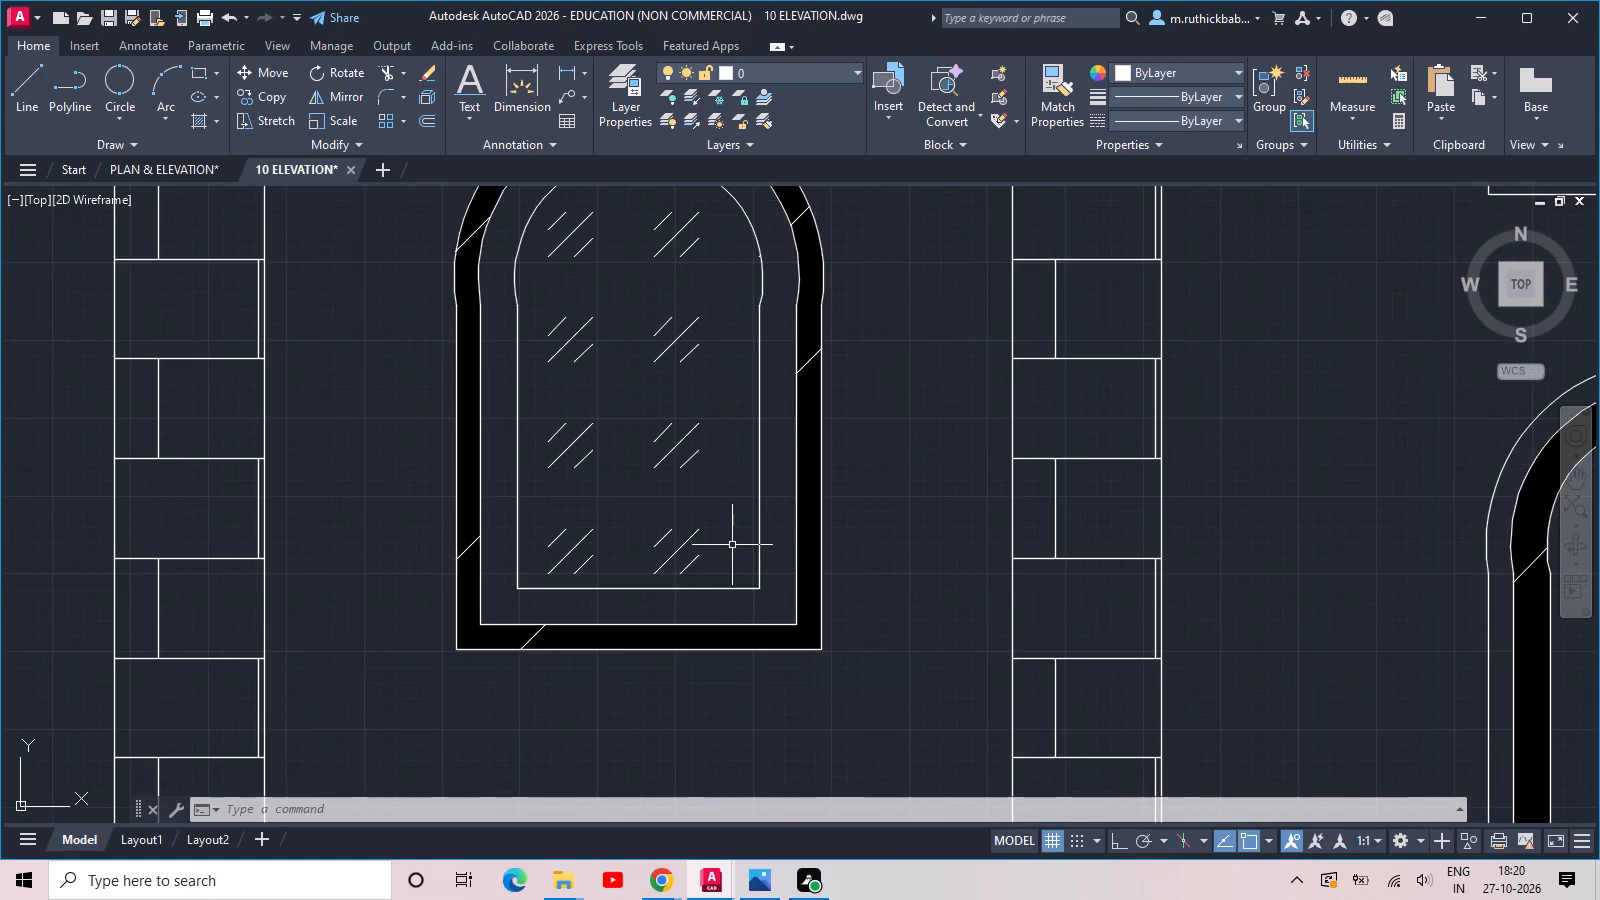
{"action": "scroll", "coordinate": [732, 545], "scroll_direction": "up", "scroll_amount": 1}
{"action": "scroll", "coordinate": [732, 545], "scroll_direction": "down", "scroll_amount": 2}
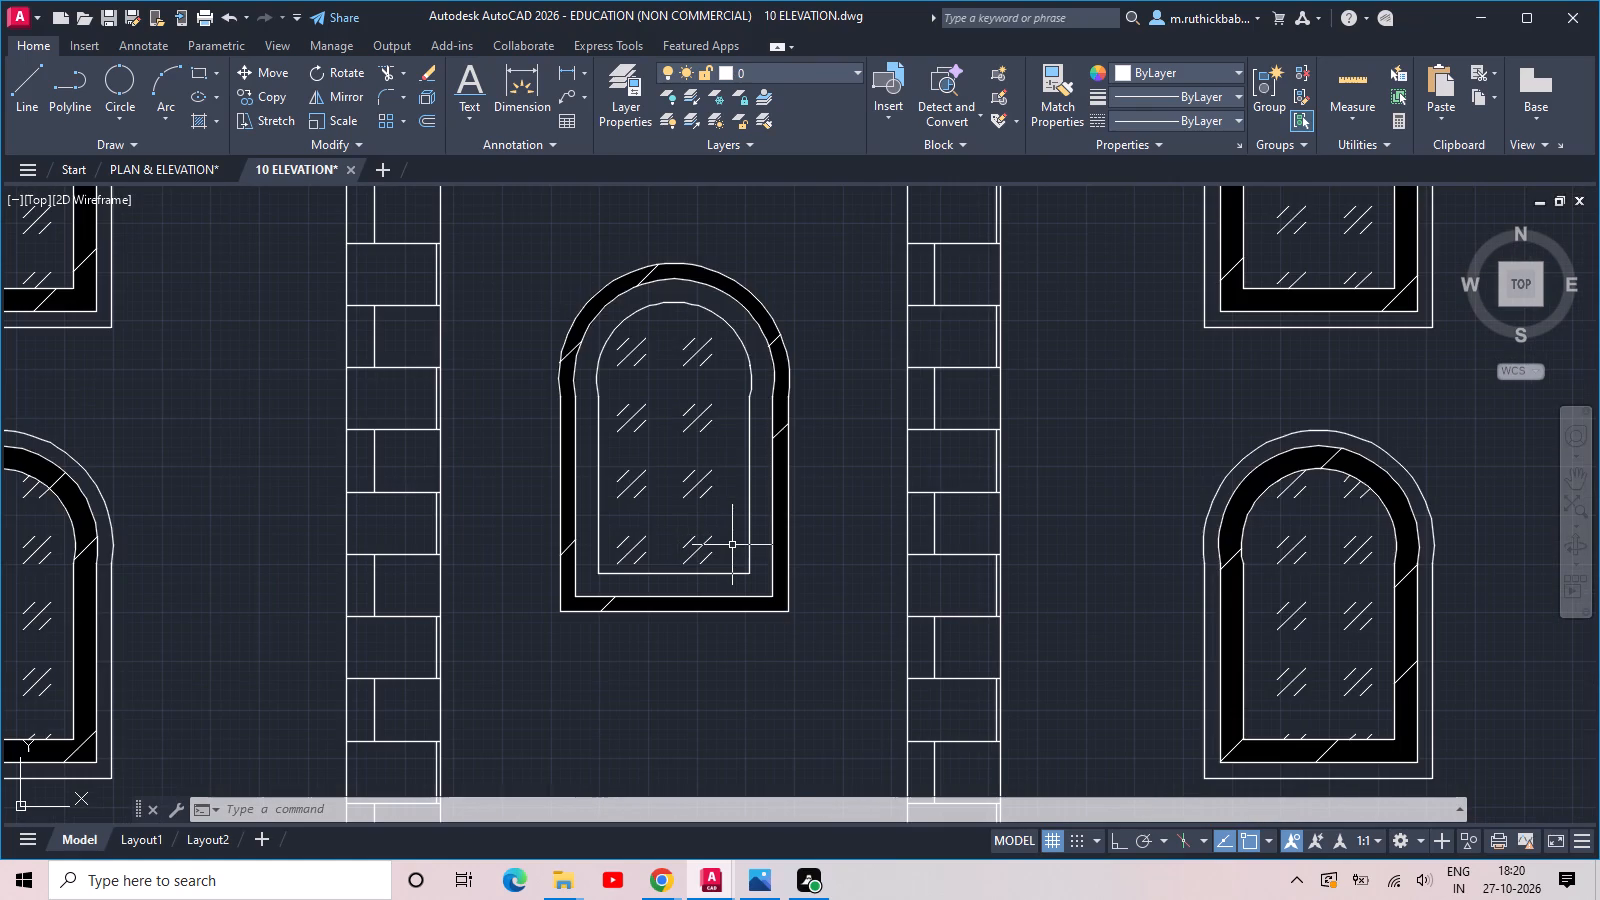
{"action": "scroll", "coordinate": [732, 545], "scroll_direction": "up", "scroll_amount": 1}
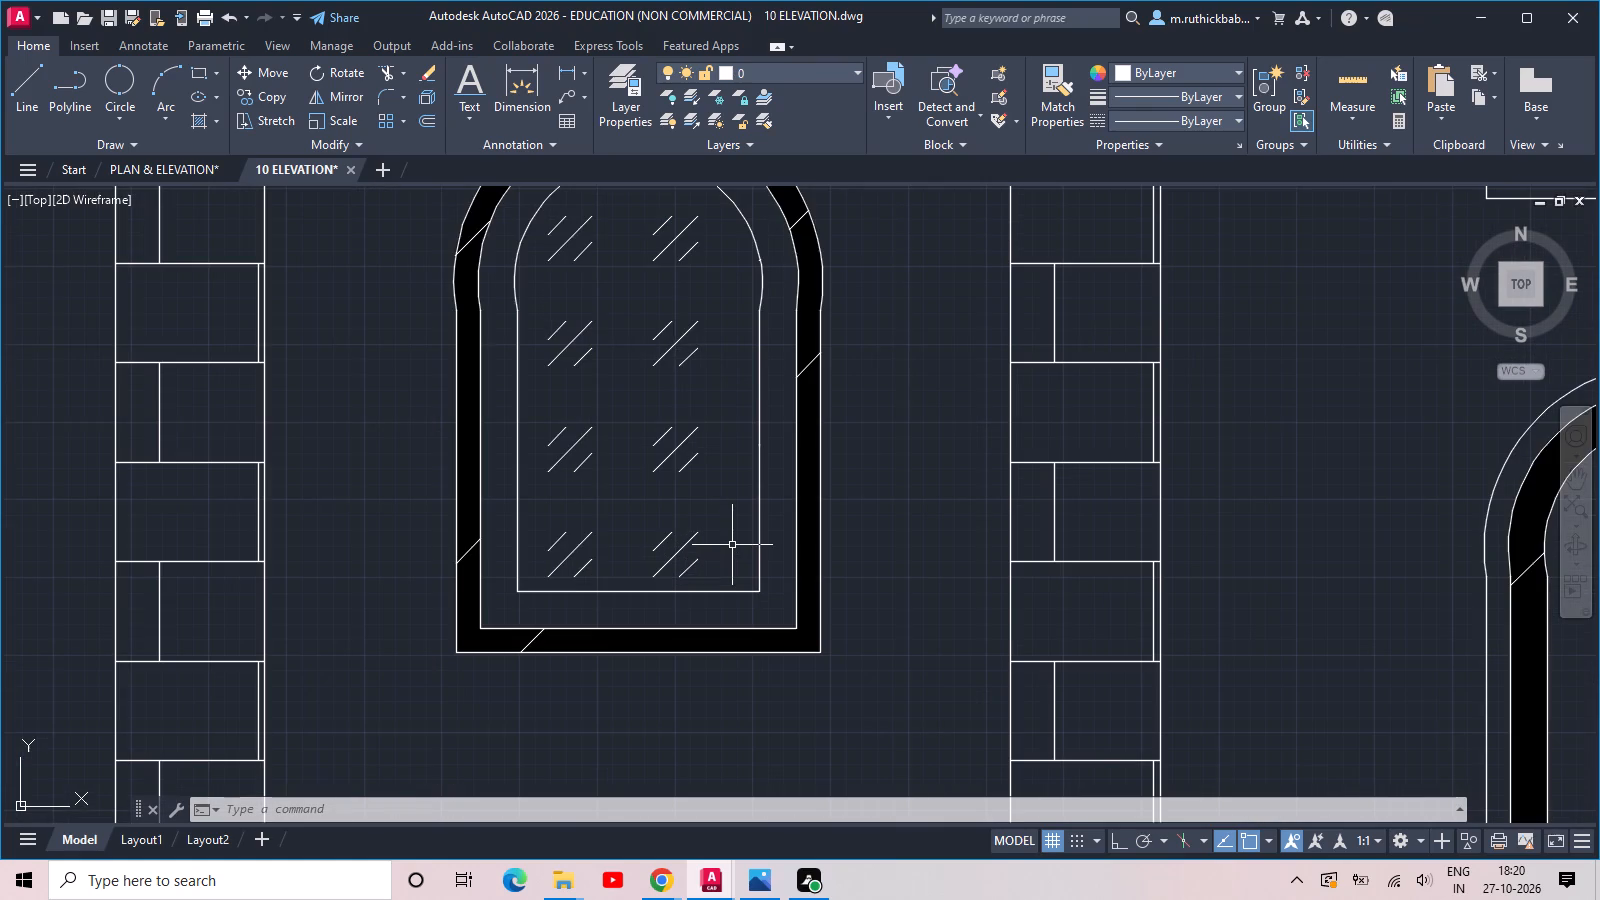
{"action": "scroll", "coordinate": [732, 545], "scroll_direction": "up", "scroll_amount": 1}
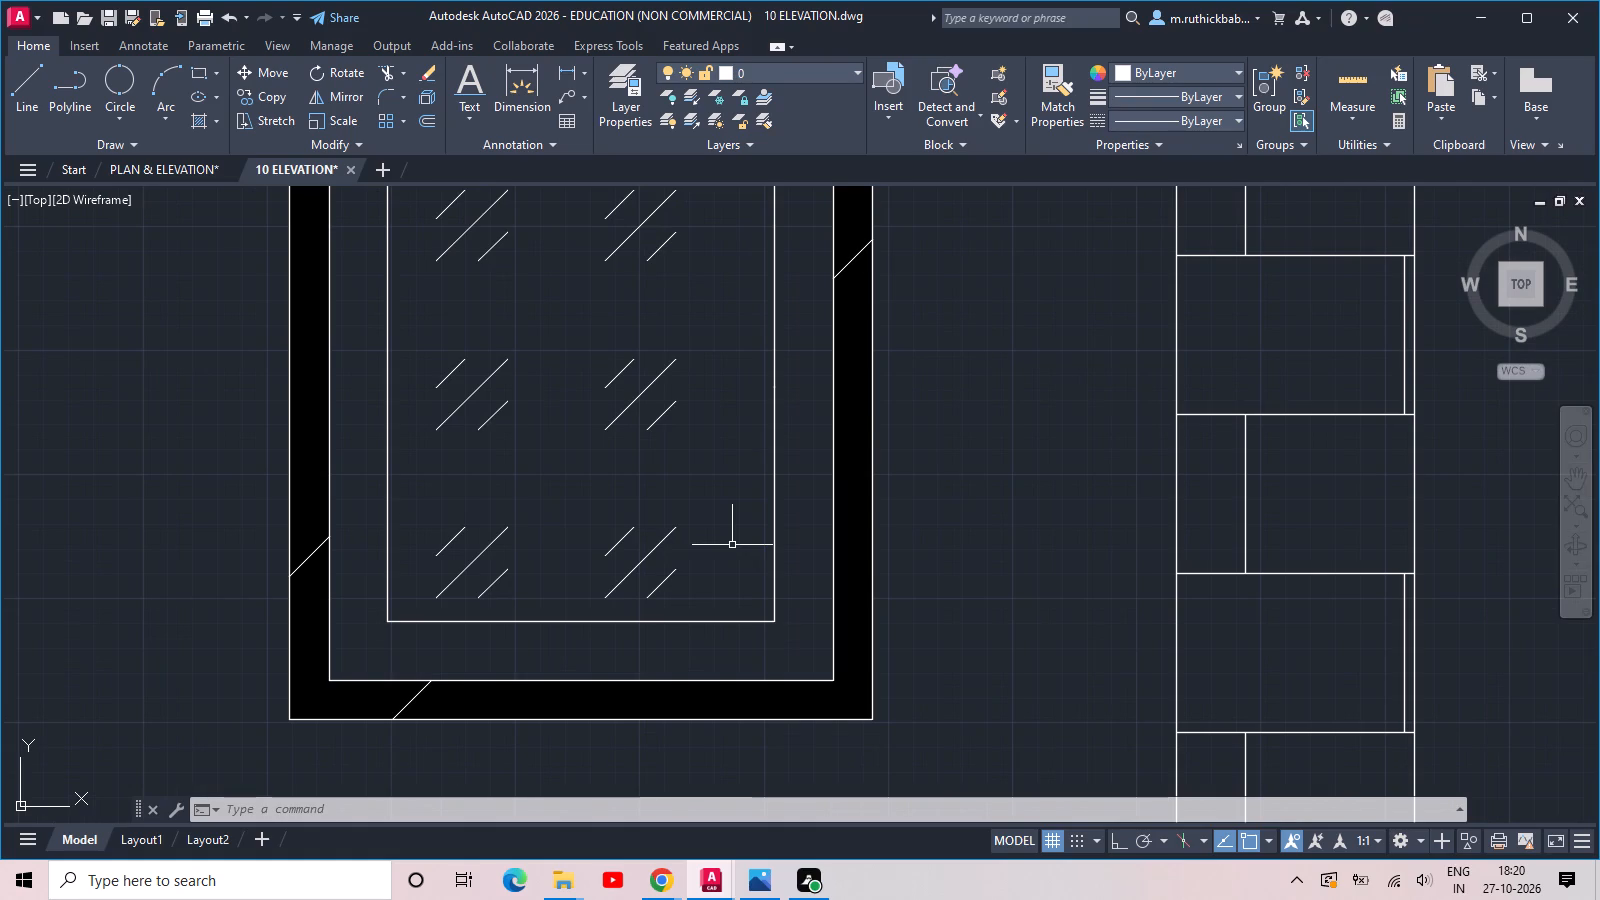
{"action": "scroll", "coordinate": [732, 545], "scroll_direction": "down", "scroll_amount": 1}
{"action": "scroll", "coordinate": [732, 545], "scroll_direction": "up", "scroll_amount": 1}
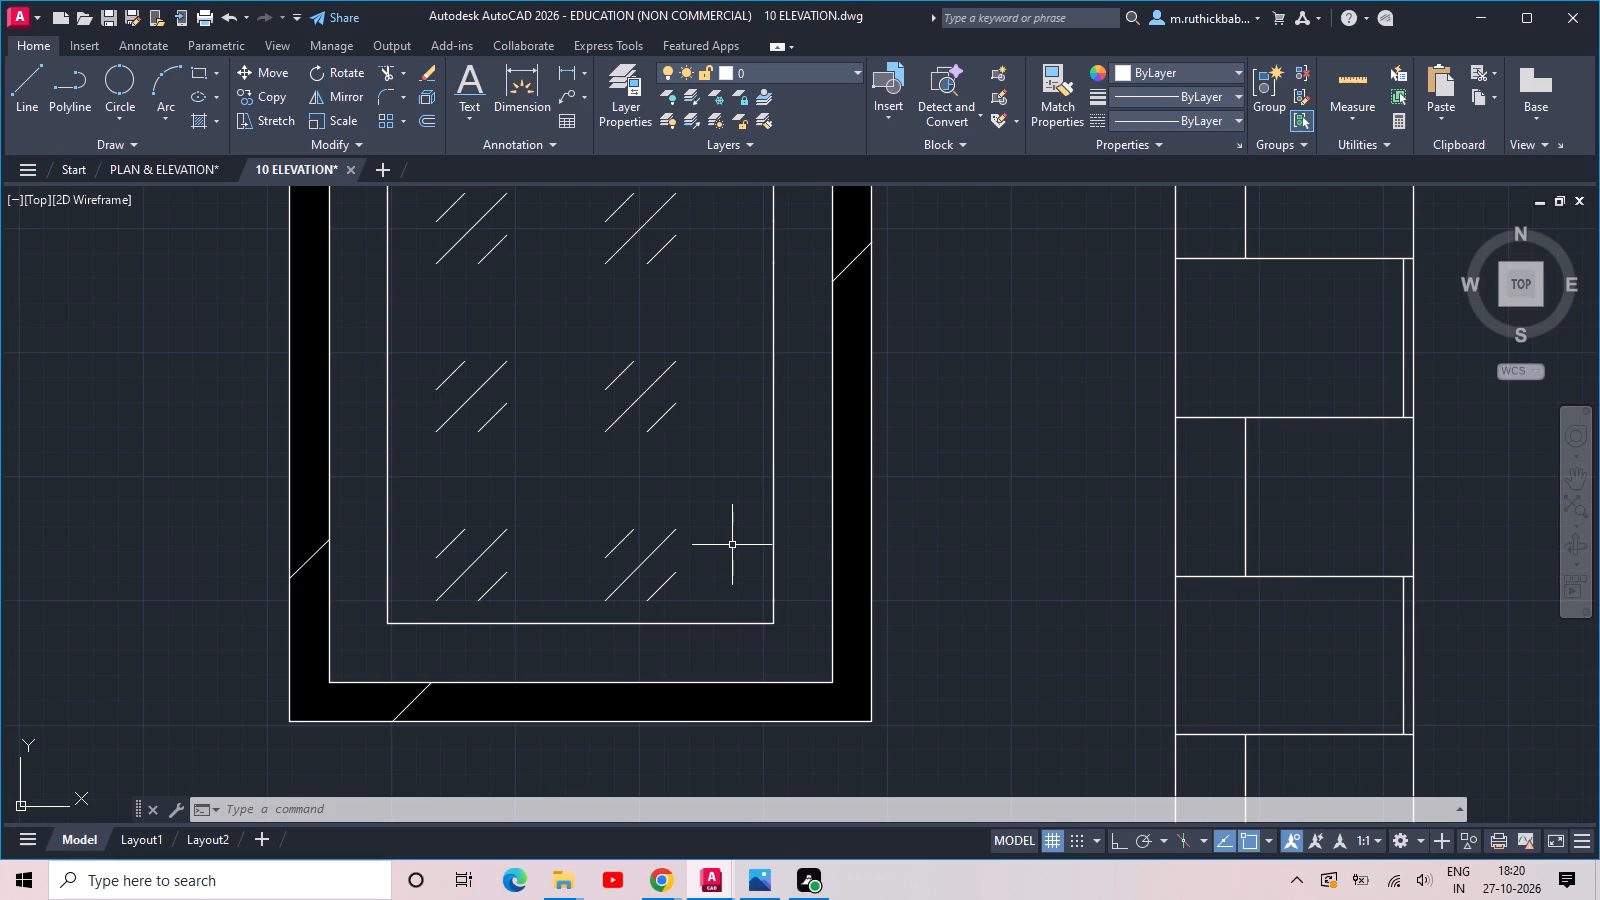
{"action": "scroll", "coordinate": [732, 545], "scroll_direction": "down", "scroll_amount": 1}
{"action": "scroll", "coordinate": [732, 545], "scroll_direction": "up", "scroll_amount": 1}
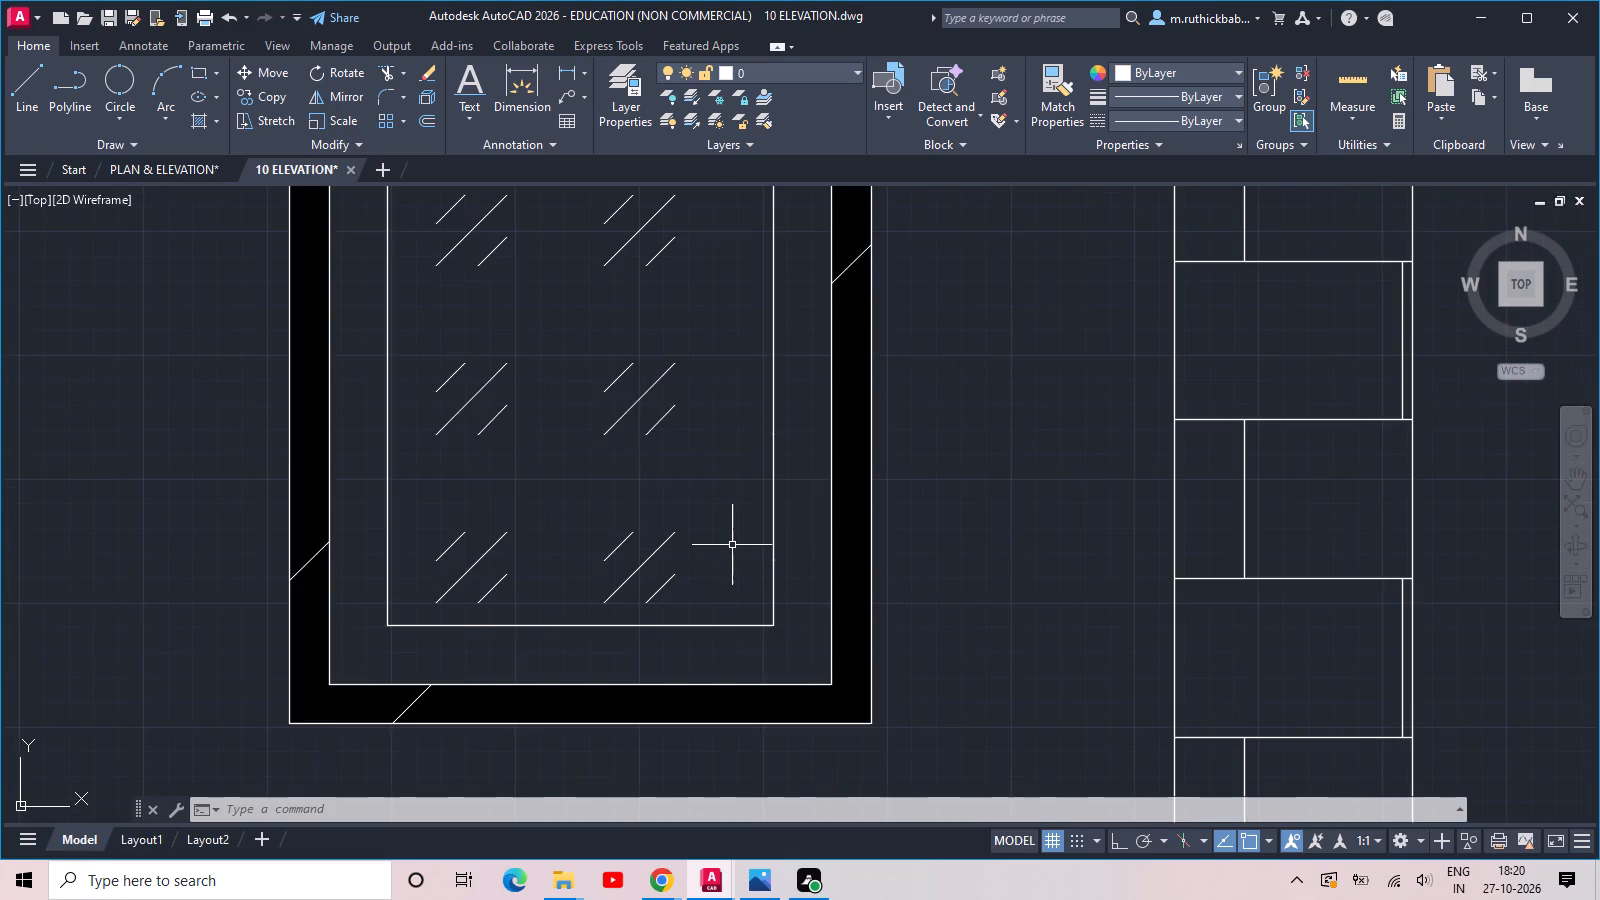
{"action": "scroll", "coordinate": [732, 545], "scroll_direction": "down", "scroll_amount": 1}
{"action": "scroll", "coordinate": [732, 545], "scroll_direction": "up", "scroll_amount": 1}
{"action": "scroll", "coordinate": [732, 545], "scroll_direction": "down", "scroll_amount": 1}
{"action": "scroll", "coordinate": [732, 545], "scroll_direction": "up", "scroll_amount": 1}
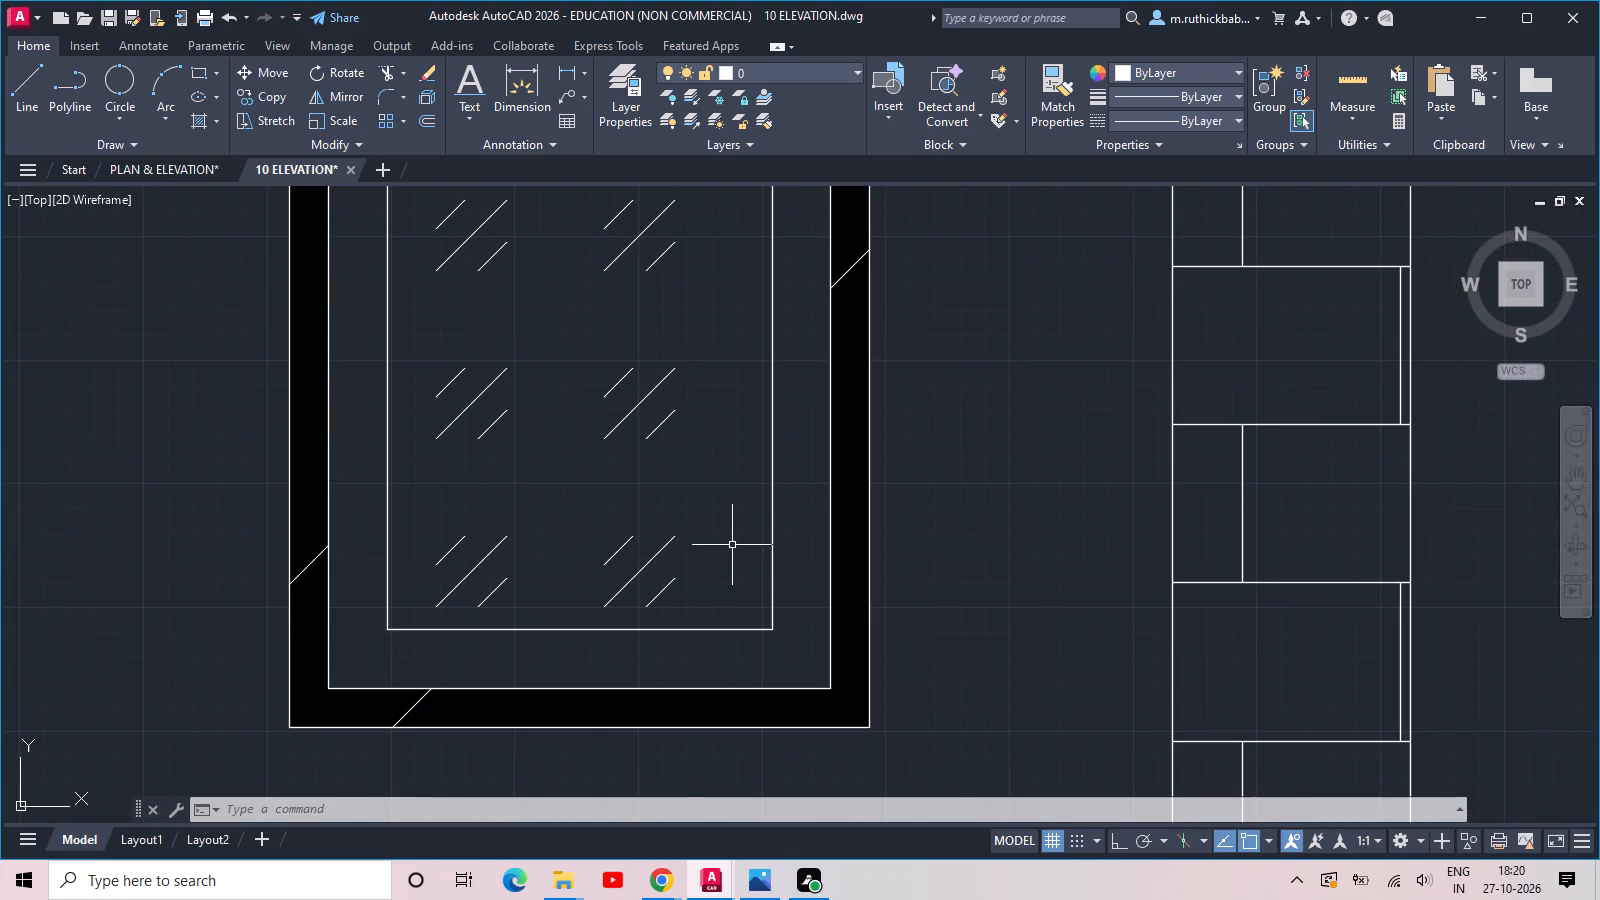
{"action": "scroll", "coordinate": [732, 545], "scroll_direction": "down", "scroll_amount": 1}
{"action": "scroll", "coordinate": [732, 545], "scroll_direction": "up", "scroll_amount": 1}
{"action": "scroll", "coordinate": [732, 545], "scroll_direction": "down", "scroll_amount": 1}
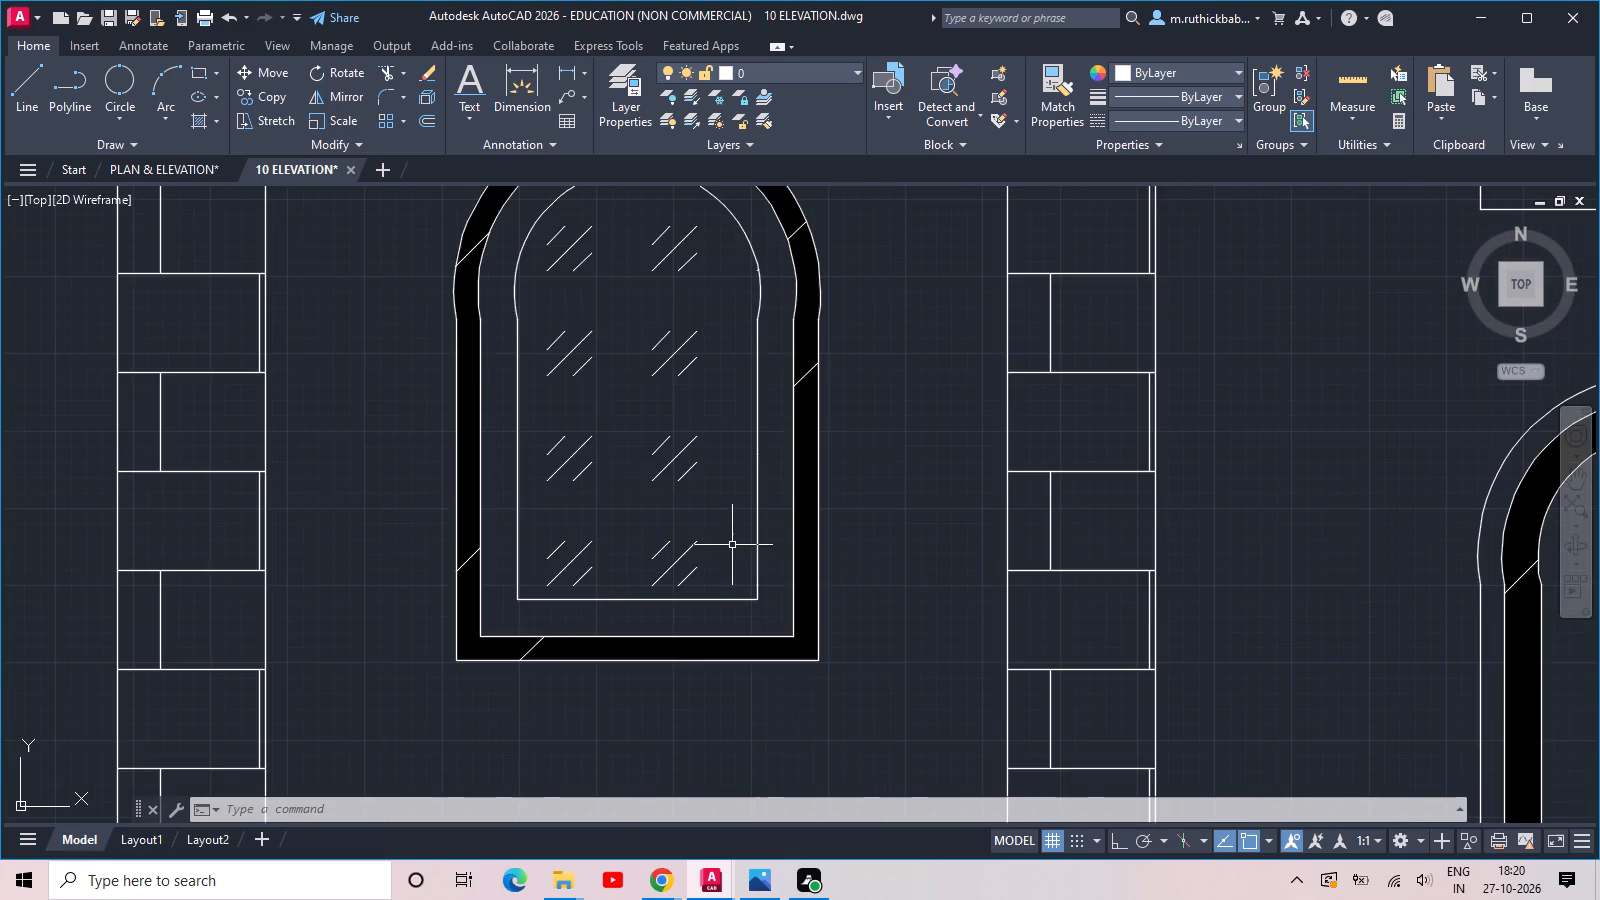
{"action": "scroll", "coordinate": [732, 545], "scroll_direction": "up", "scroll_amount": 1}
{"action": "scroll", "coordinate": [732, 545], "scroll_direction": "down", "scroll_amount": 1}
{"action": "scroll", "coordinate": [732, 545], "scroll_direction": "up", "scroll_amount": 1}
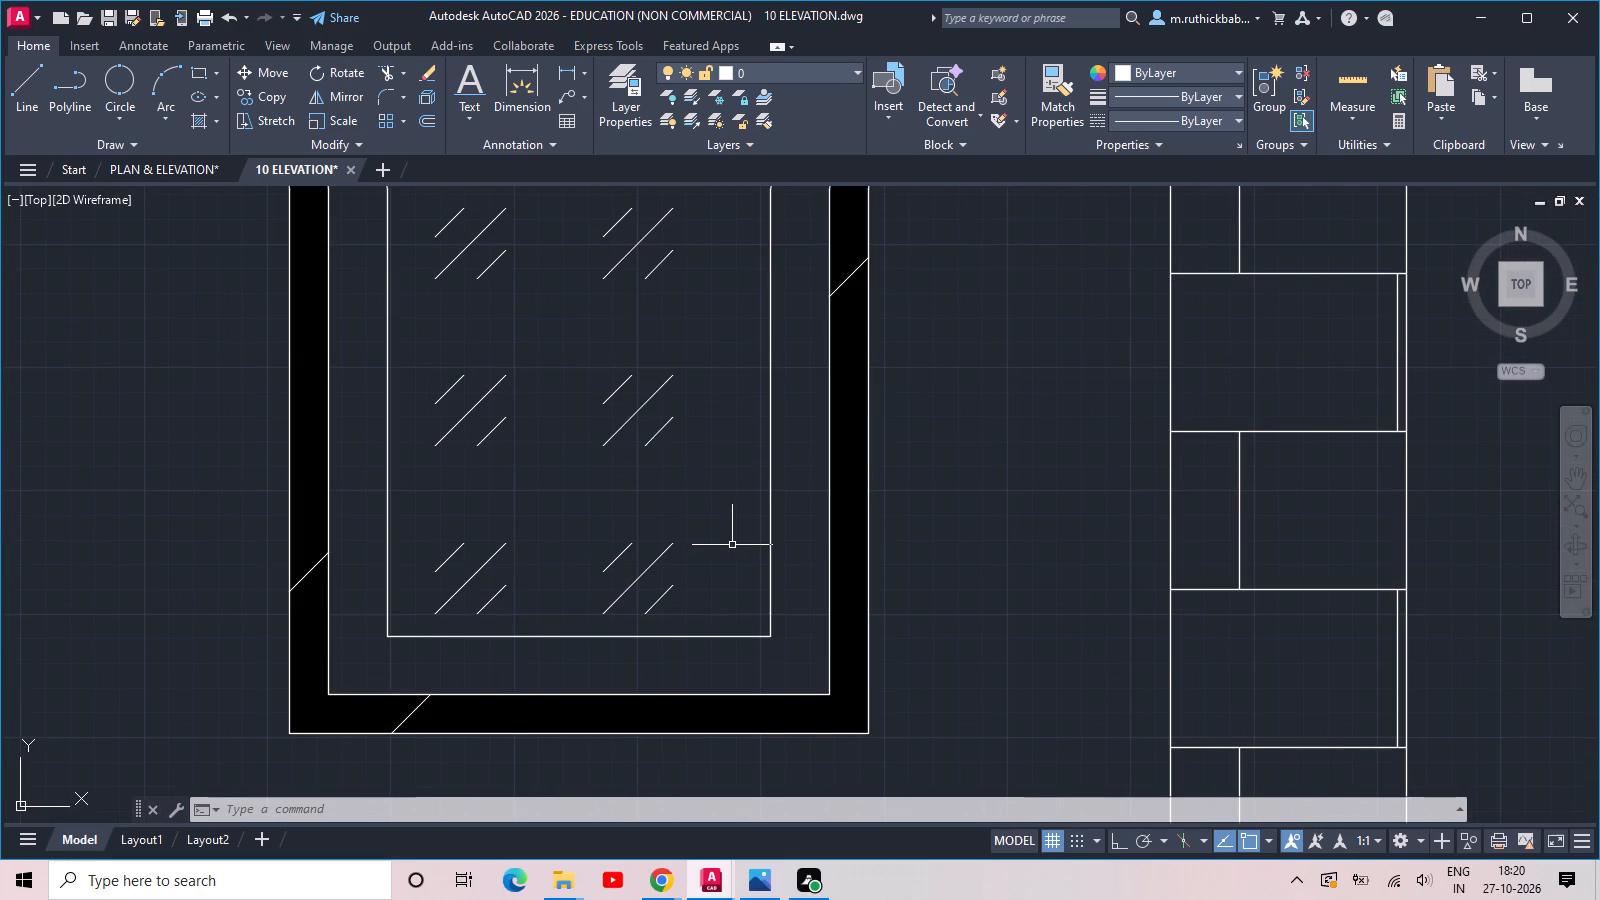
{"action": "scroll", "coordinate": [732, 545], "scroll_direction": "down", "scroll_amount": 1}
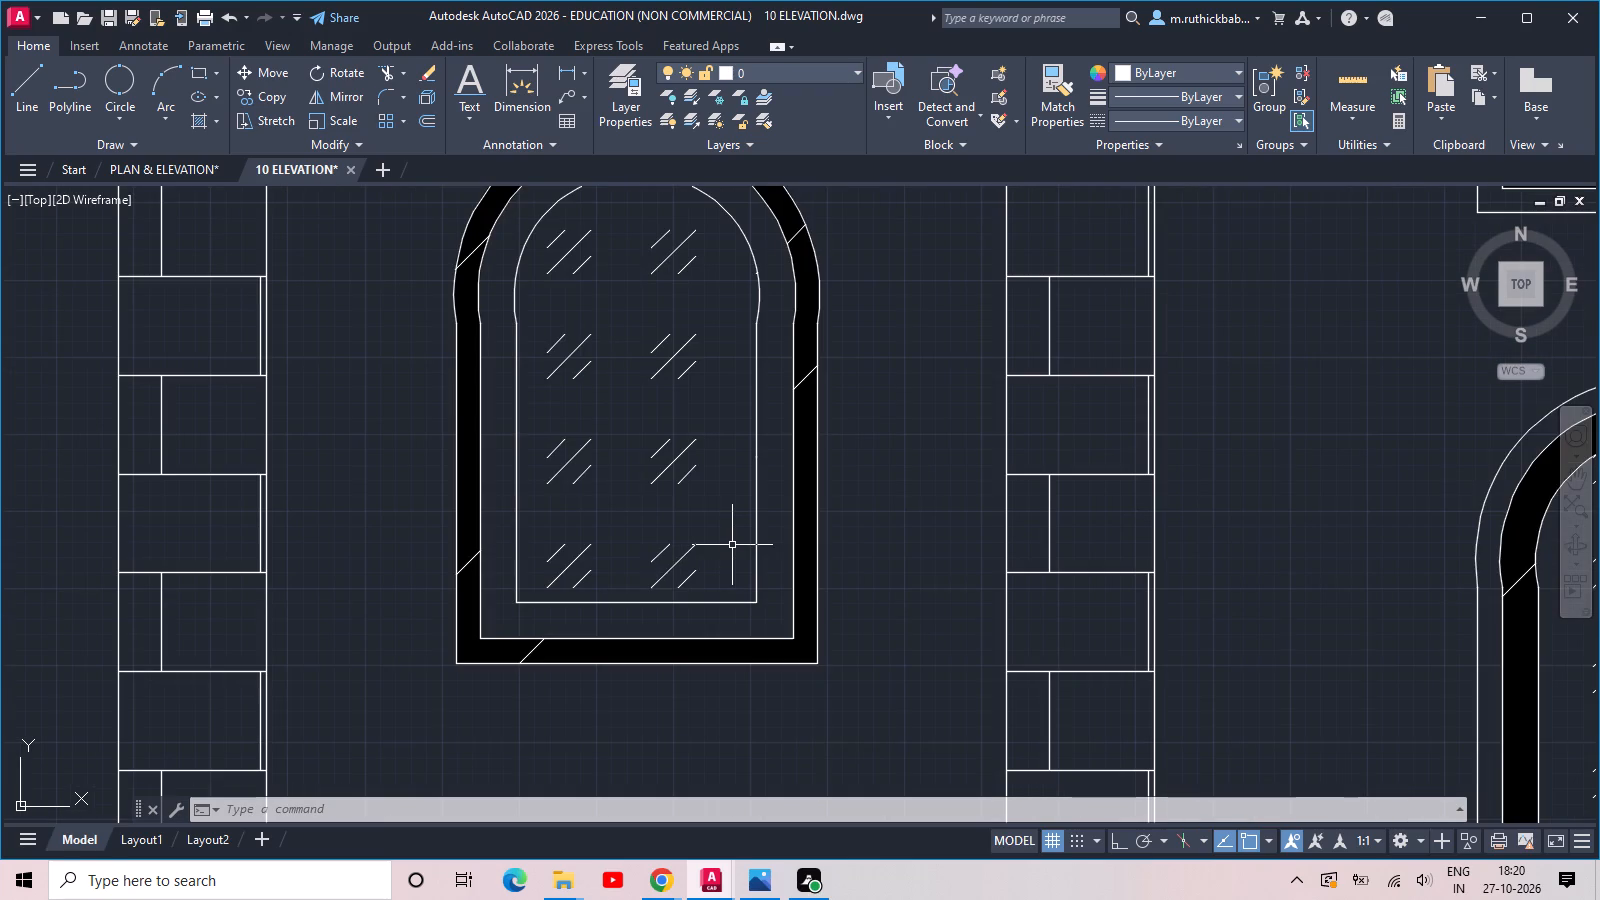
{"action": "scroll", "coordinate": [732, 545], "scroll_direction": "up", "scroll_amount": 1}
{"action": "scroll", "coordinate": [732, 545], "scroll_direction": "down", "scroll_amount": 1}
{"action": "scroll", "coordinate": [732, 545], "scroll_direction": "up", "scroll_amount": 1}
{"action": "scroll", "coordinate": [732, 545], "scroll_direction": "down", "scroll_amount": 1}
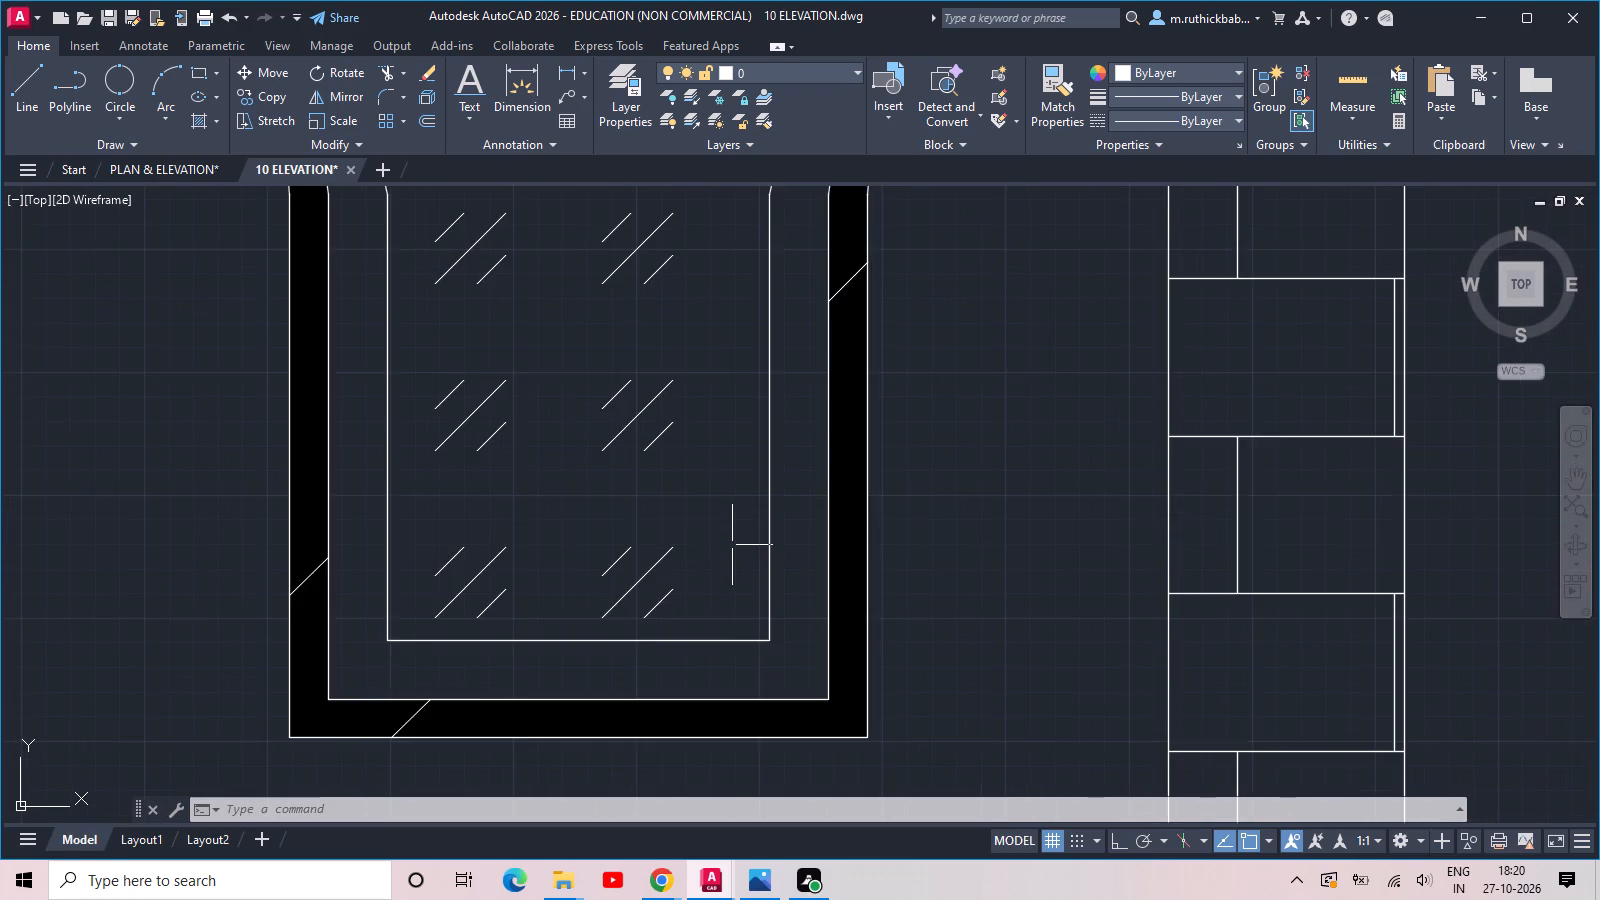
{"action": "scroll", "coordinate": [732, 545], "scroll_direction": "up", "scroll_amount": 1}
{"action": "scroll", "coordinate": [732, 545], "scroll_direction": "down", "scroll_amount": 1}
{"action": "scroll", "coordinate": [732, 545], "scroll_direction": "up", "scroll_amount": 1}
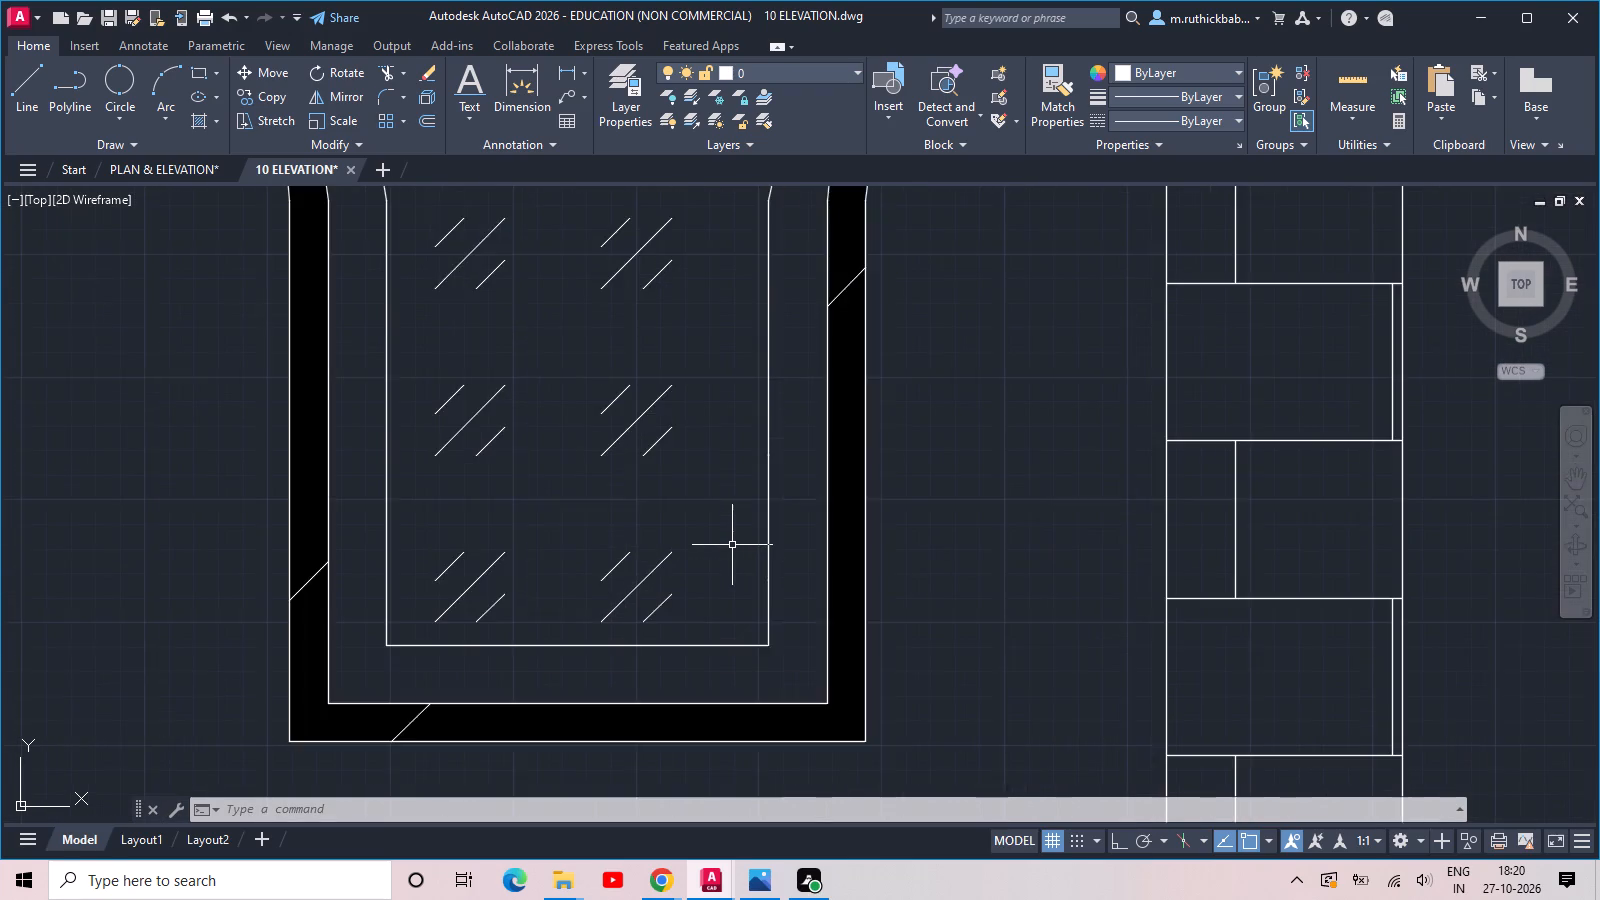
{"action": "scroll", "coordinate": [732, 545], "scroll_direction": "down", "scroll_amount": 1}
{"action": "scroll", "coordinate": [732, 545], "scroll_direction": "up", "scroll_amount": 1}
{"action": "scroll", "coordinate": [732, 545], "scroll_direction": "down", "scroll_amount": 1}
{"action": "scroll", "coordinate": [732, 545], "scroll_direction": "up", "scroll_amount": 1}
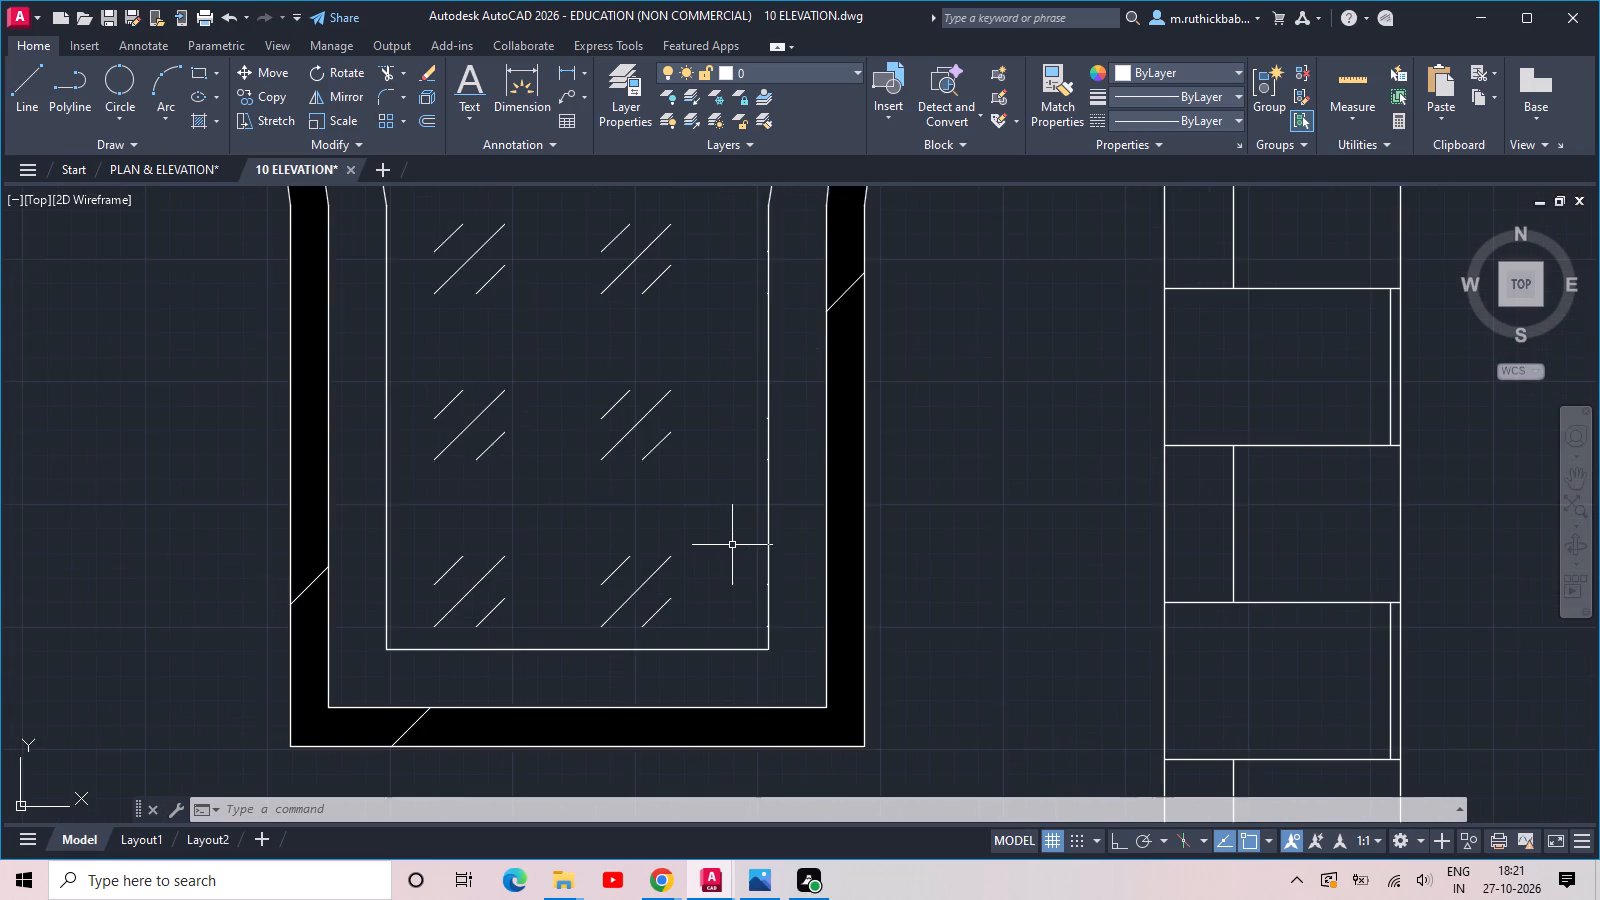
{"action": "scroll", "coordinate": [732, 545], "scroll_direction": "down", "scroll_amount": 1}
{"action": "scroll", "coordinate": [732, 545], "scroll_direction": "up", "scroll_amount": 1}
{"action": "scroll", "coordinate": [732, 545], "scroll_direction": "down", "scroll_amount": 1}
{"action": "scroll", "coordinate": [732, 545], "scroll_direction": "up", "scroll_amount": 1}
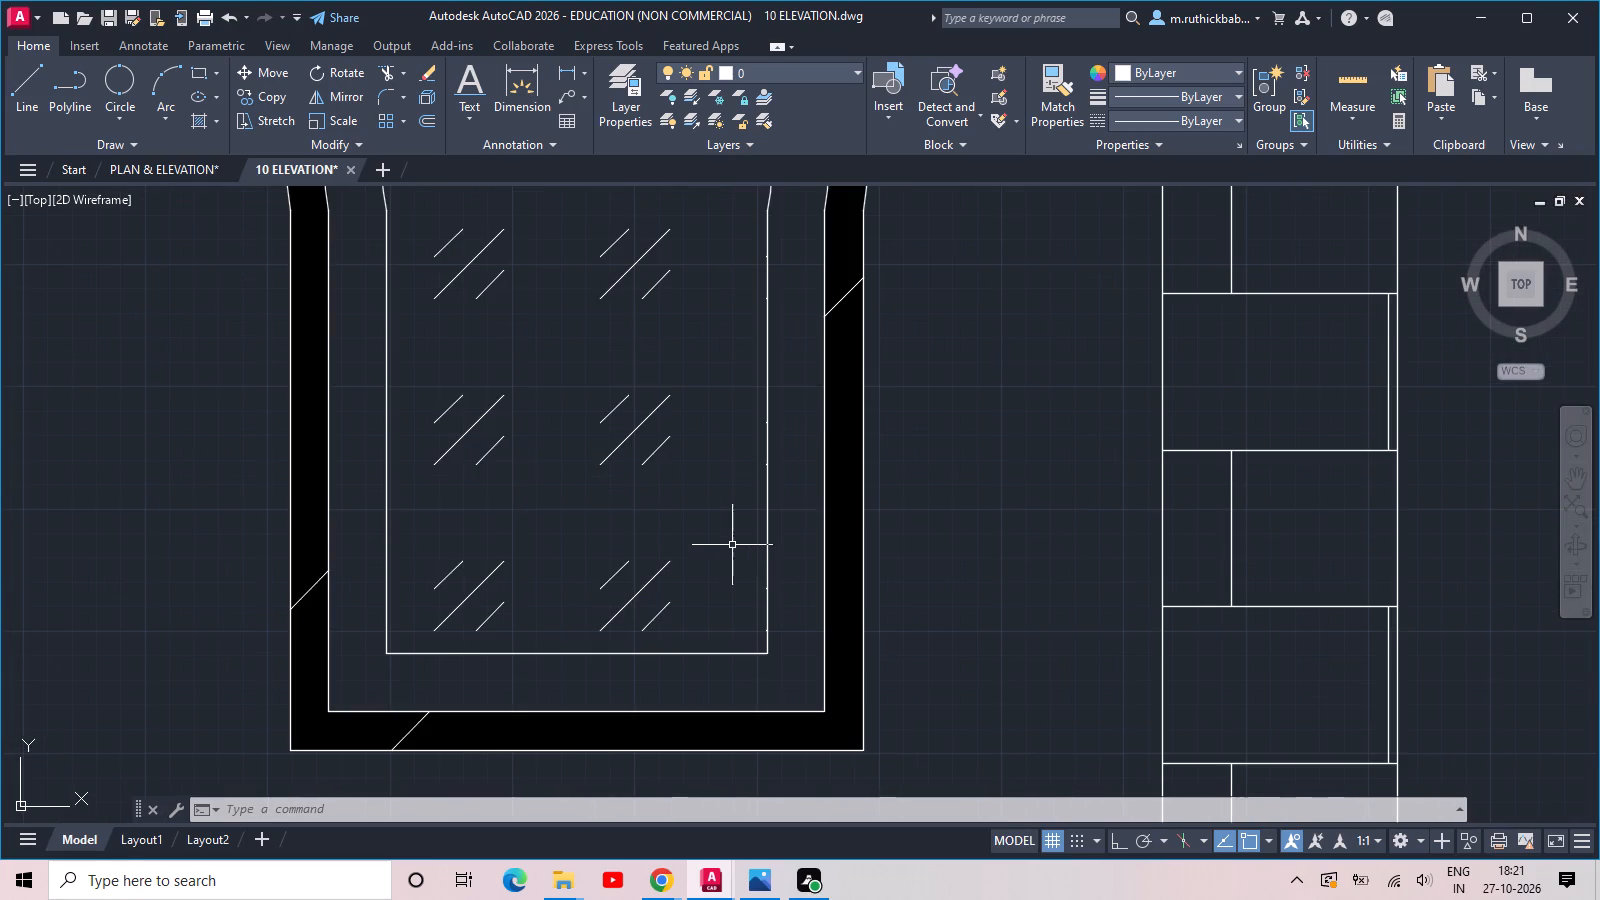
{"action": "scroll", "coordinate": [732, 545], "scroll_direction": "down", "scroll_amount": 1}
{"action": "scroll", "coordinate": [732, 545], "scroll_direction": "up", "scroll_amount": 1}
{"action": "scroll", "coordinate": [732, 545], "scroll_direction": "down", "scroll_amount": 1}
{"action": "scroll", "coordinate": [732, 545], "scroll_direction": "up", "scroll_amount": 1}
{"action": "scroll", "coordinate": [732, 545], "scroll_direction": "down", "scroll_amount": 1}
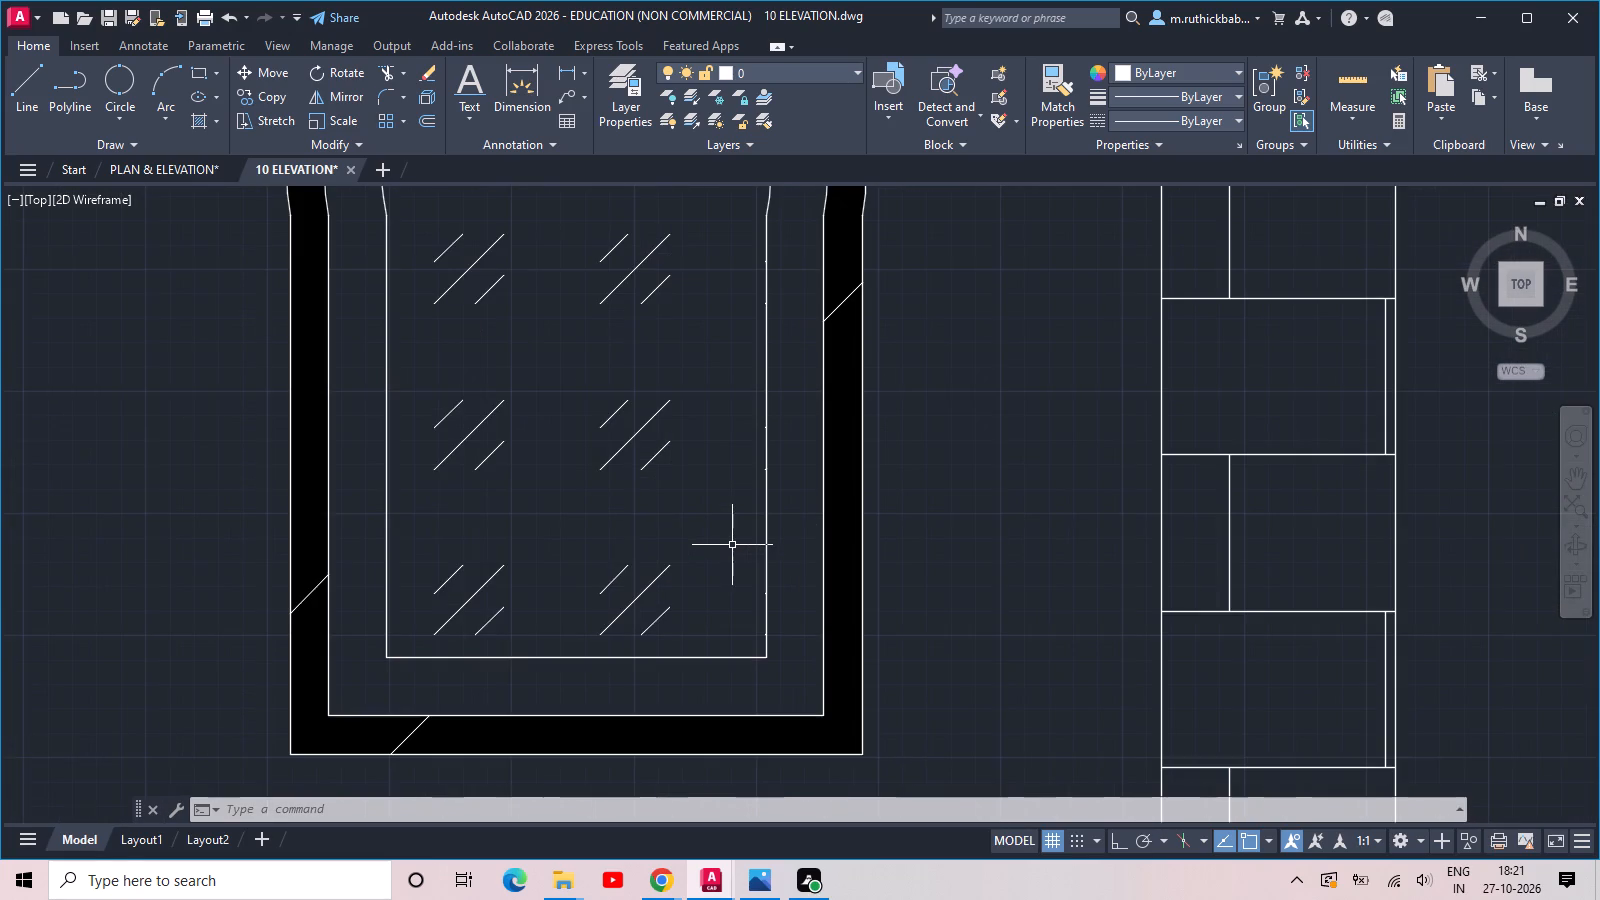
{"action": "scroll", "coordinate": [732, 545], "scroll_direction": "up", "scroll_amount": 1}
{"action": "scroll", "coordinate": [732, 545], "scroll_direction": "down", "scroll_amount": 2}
Examine the original elevation's lowest central-bay window frame hatch, close up and alongside the neighbouring wing windows and the coloured copy.
{"action": "scroll", "coordinate": [732, 544], "scroll_direction": "down", "scroll_amount": 2}
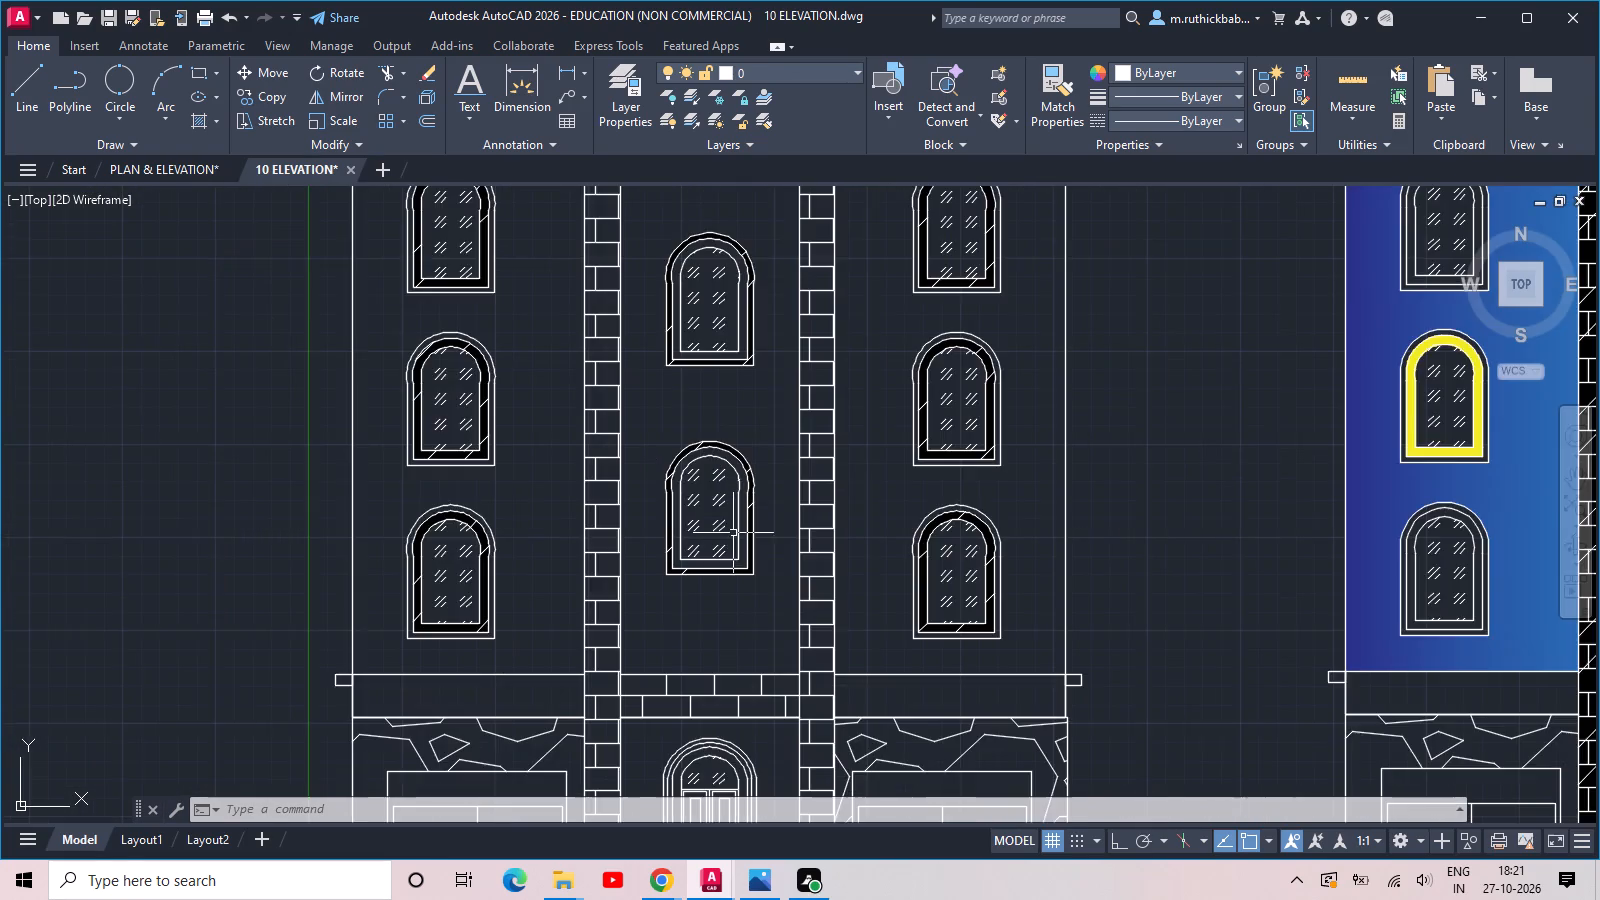
{"action": "scroll", "coordinate": [733, 532], "scroll_direction": "down", "scroll_amount": 2}
{"action": "scroll", "coordinate": [733, 532], "scroll_direction": "up", "scroll_amount": 2}
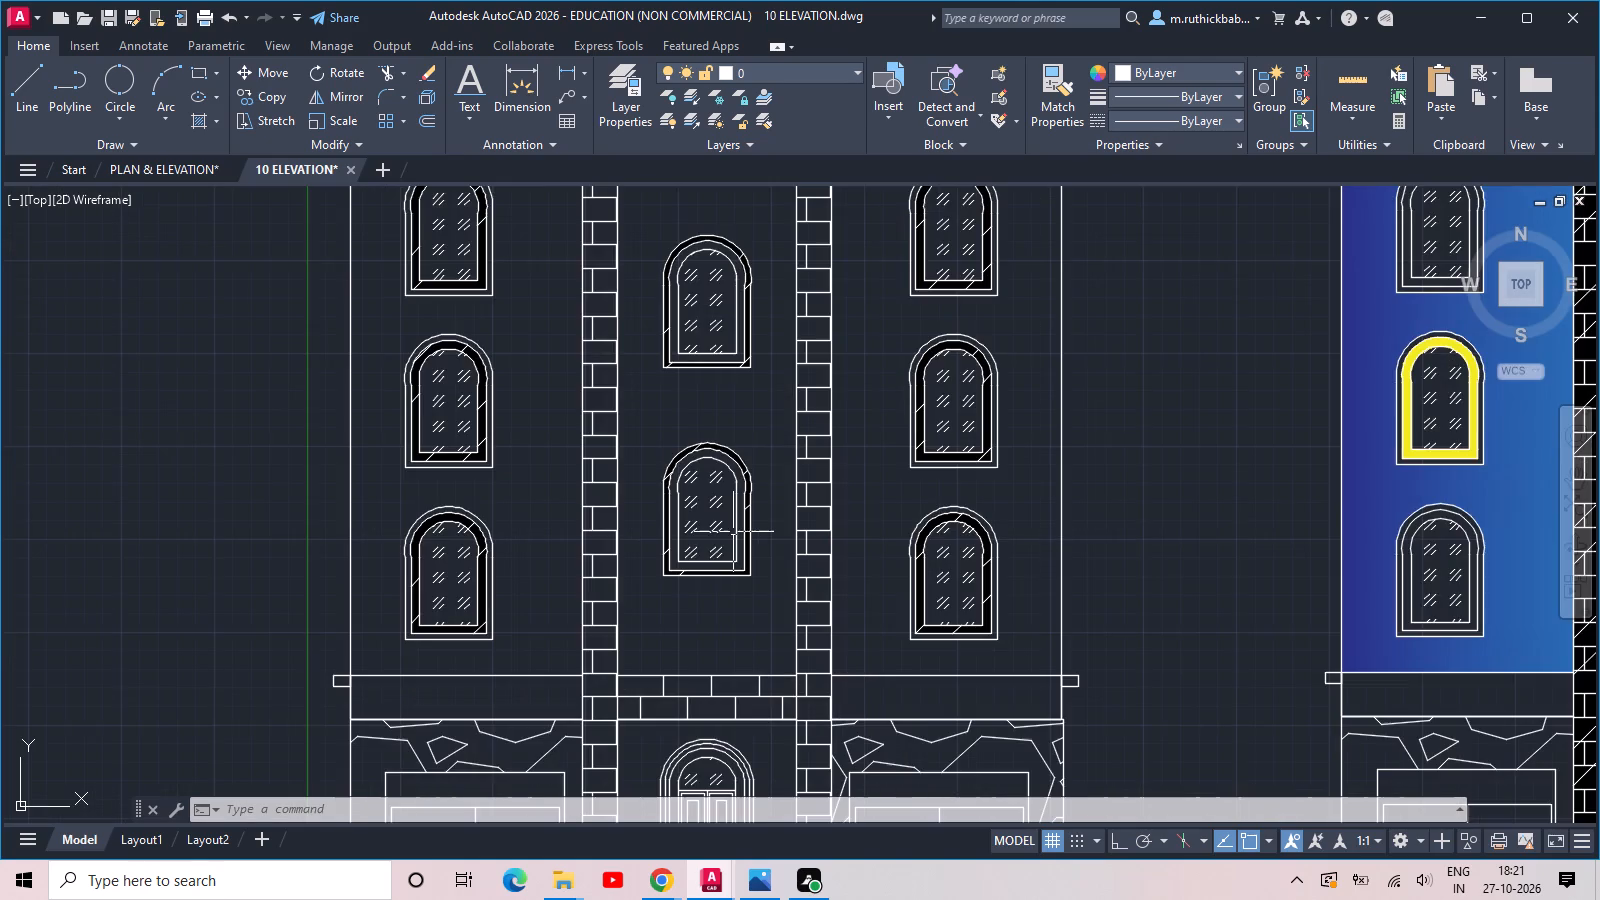
{"action": "scroll", "coordinate": [733, 532], "scroll_direction": "up", "scroll_amount": 3}
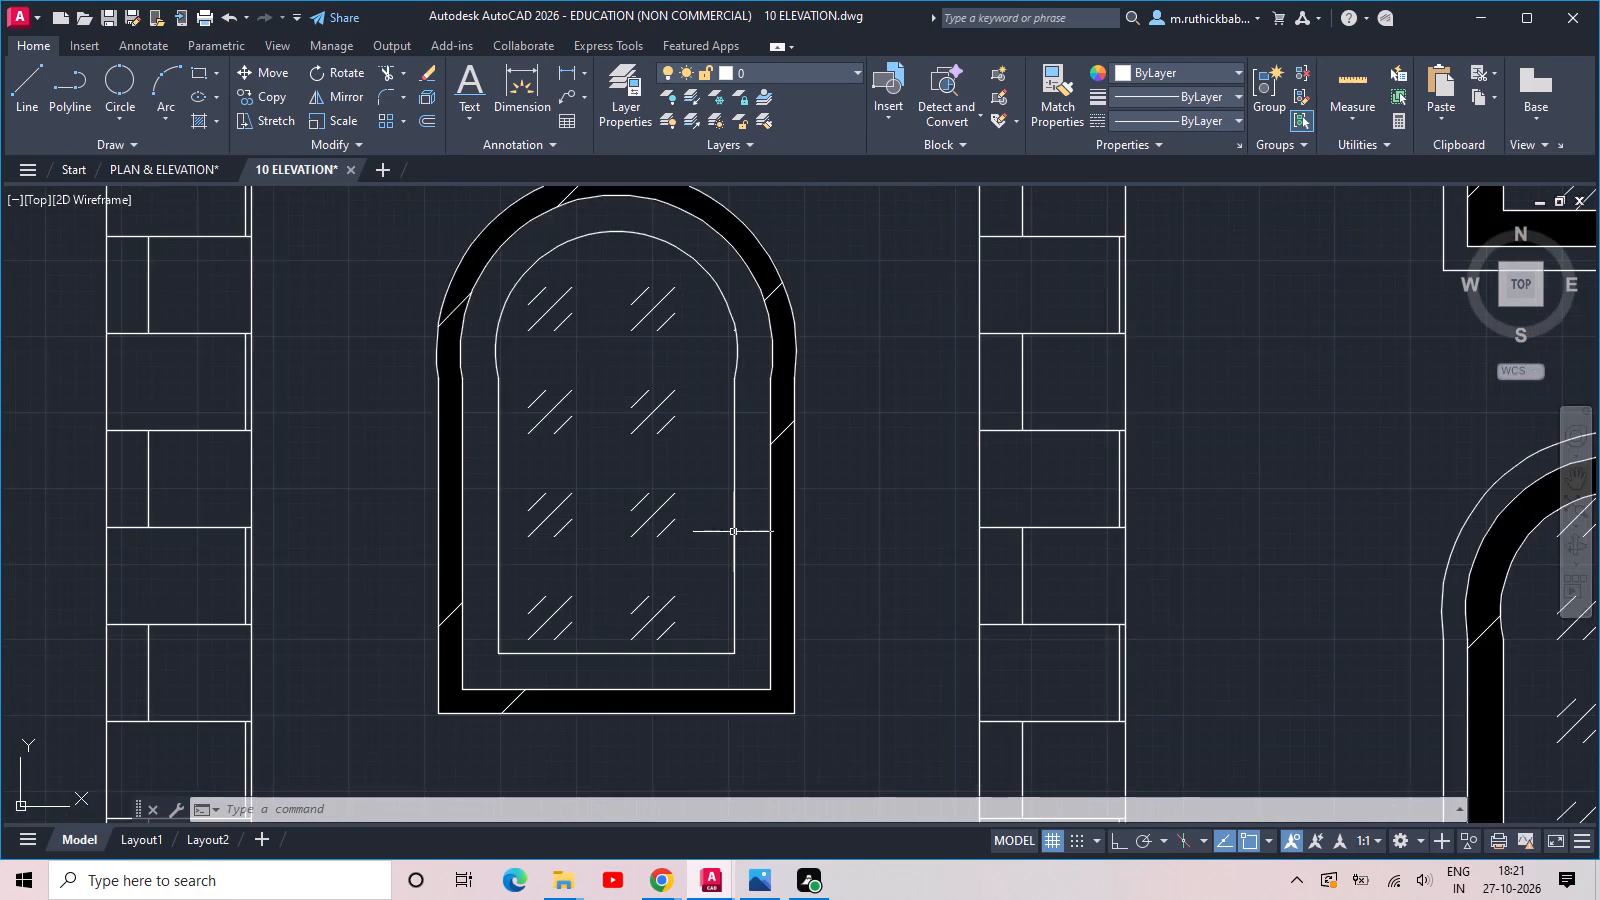
{"action": "scroll", "coordinate": [733, 532], "scroll_direction": "down", "scroll_amount": 2}
{"action": "scroll", "coordinate": [733, 532], "scroll_direction": "up", "scroll_amount": 1}
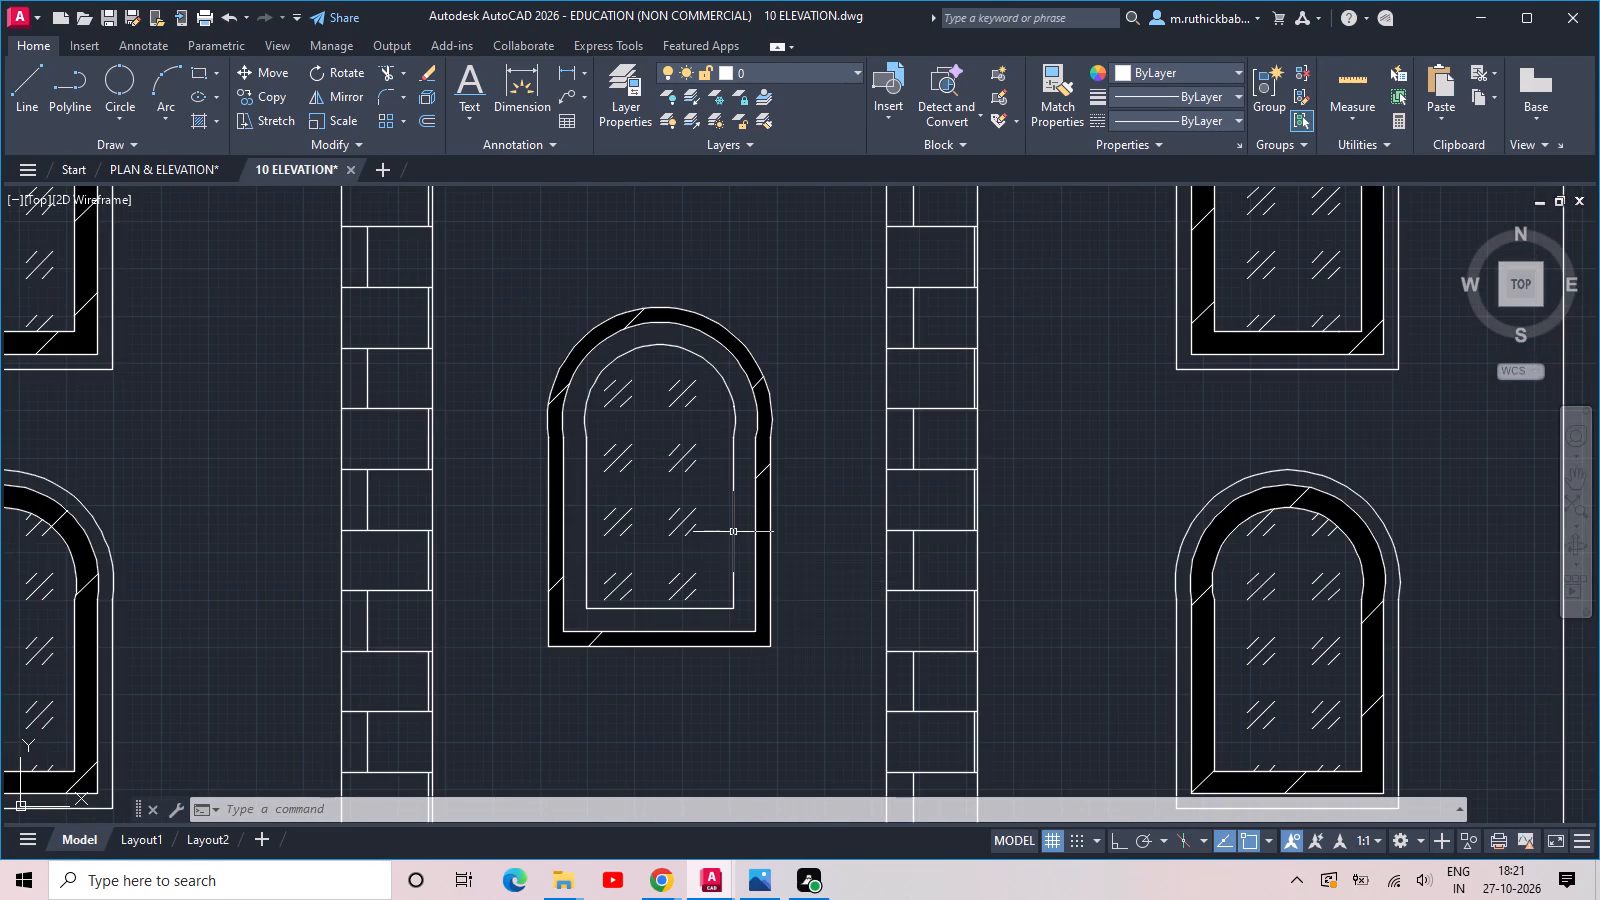
{"action": "scroll", "coordinate": [733, 532], "scroll_direction": "down", "scroll_amount": 1}
{"action": "scroll", "coordinate": [733, 532], "scroll_direction": "up", "scroll_amount": 1}
{"action": "scroll", "coordinate": [733, 532], "scroll_direction": "down", "scroll_amount": 2}
{"action": "scroll", "coordinate": [733, 532], "scroll_direction": "up", "scroll_amount": 1}
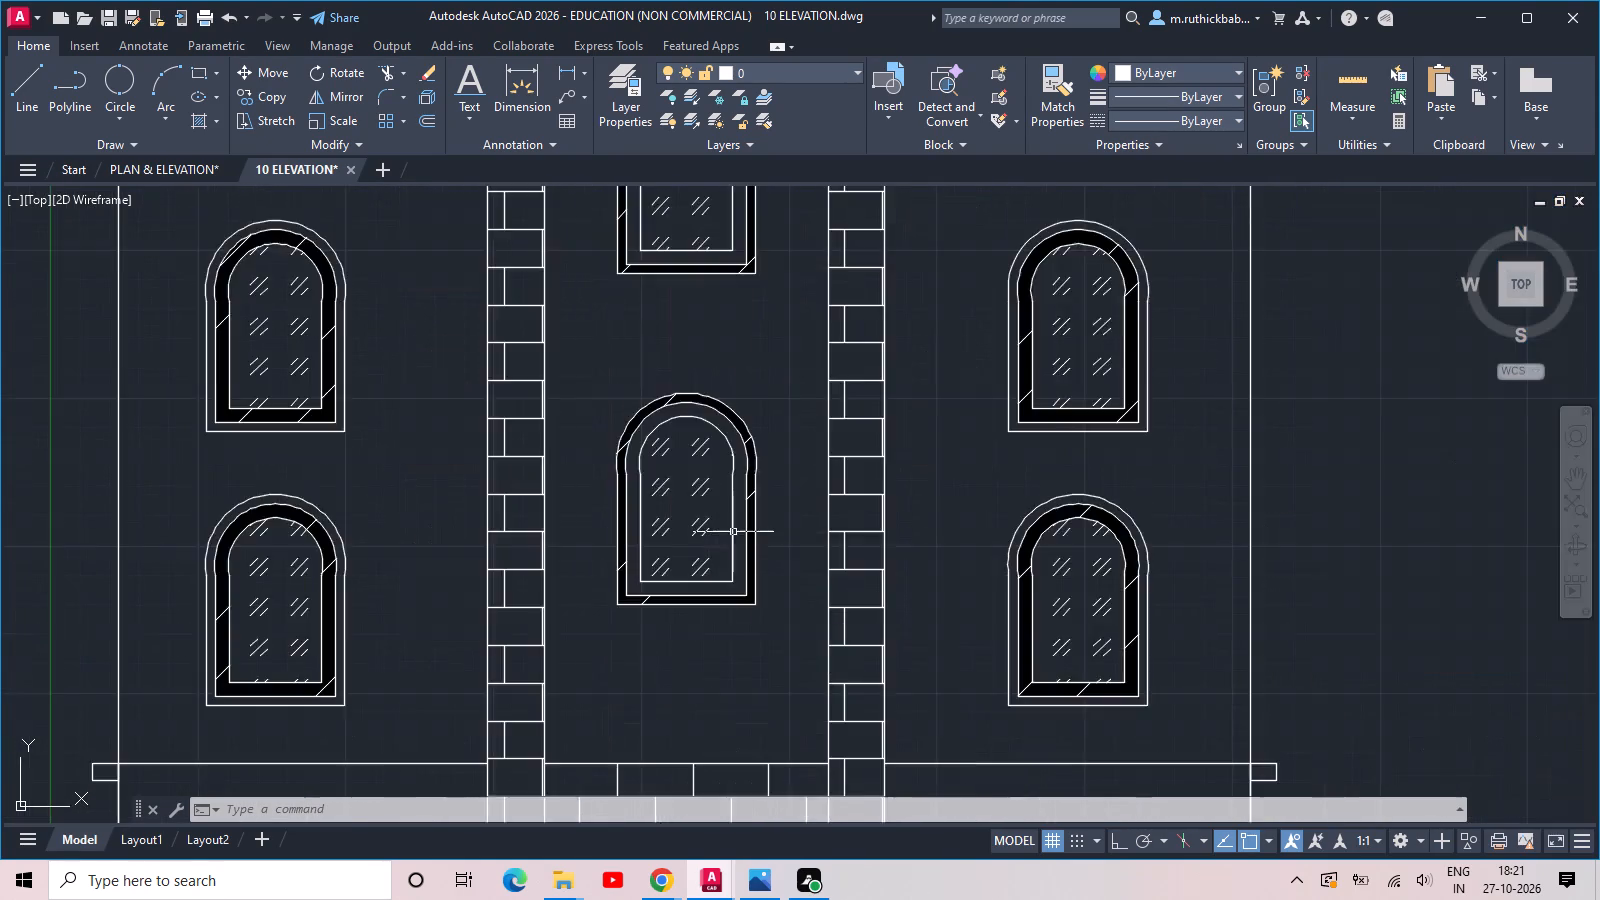
{"action": "scroll", "coordinate": [733, 532], "scroll_direction": "up", "scroll_amount": 1}
{"action": "scroll", "coordinate": [733, 532], "scroll_direction": "down", "scroll_amount": 2}
{"action": "scroll", "coordinate": [733, 532], "scroll_direction": "up", "scroll_amount": 1}
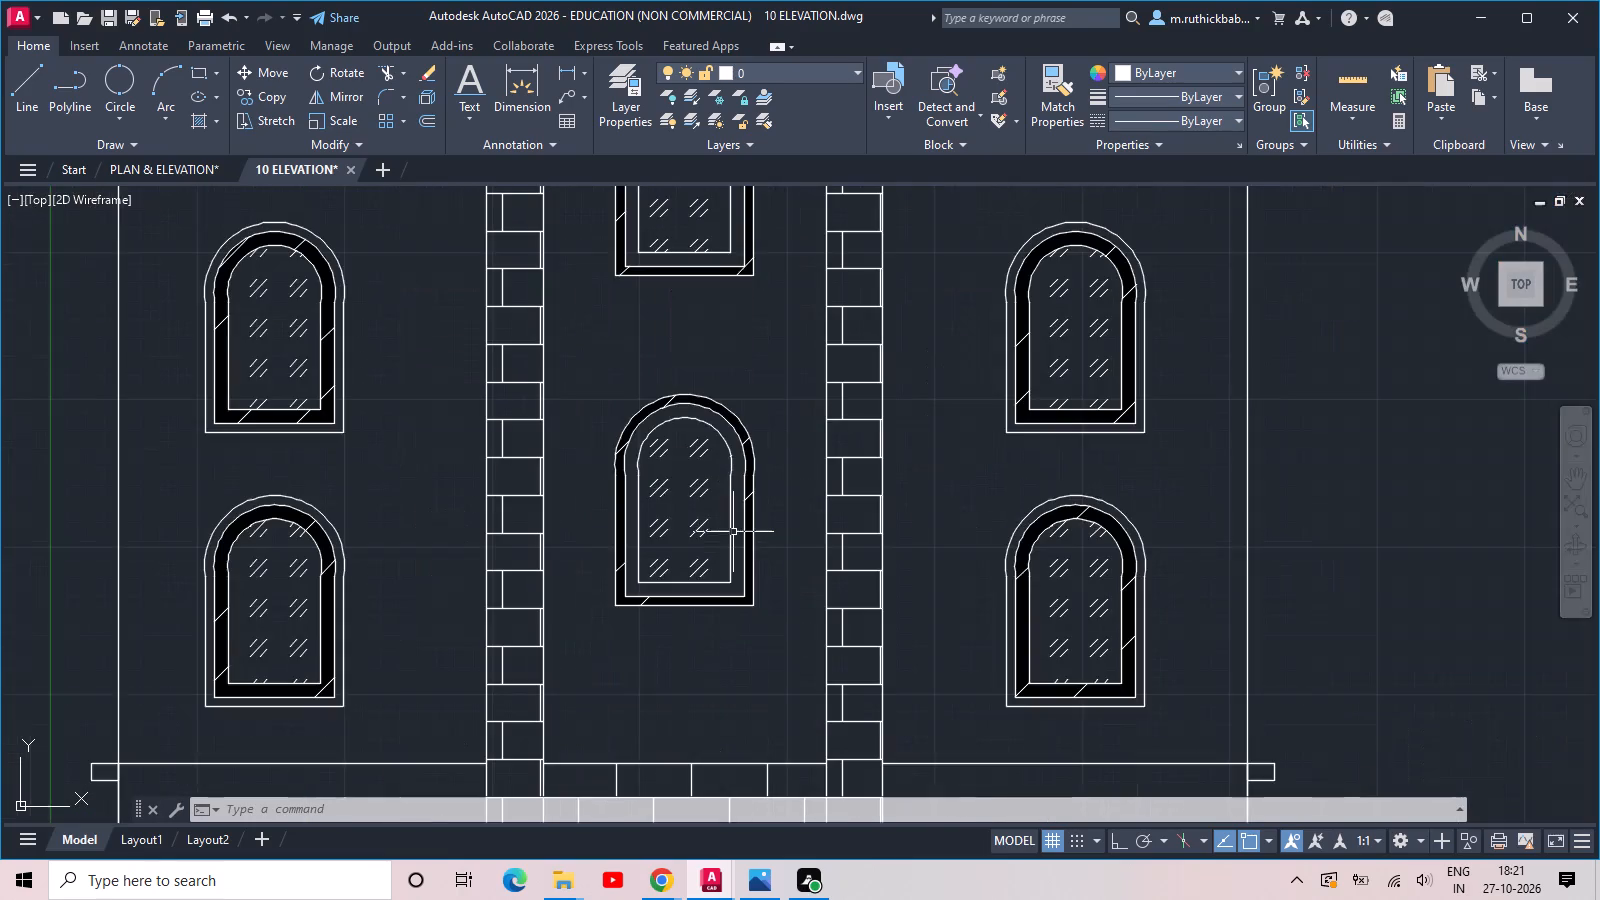
{"action": "scroll", "coordinate": [733, 532], "scroll_direction": "up", "scroll_amount": 1}
{"action": "scroll", "coordinate": [733, 532], "scroll_direction": "down", "scroll_amount": 2}
{"action": "scroll", "coordinate": [733, 532], "scroll_direction": "up", "scroll_amount": 2}
{"action": "scroll", "coordinate": [733, 532], "scroll_direction": "down", "scroll_amount": 1}
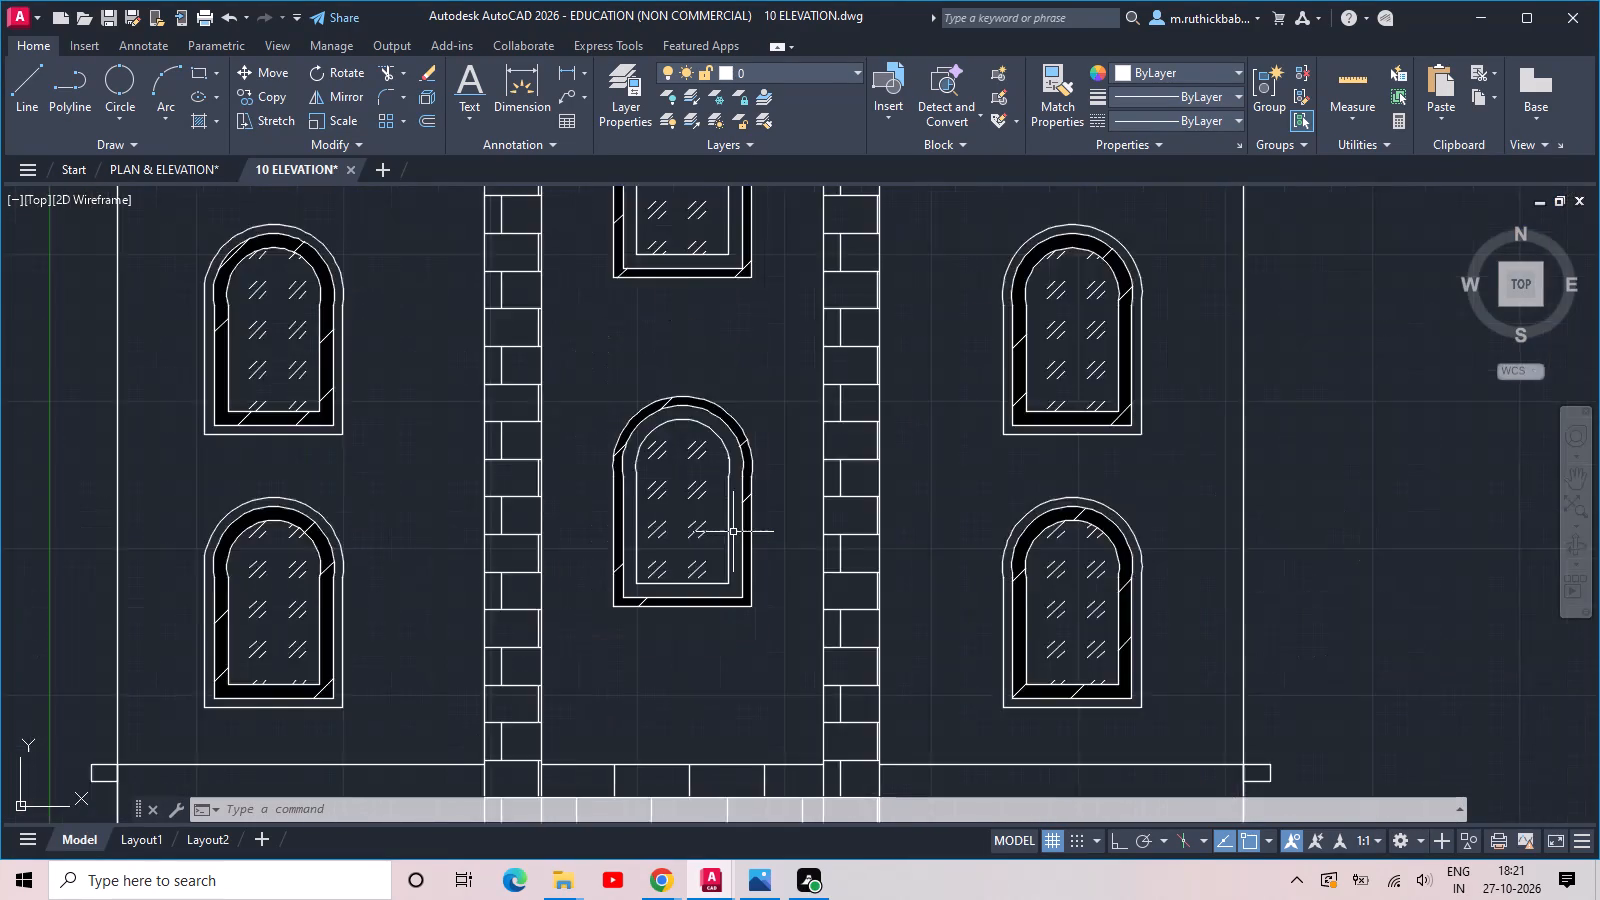
{"action": "scroll", "coordinate": [733, 532], "scroll_direction": "down", "scroll_amount": 1}
{"action": "scroll", "coordinate": [733, 532], "scroll_direction": "up", "scroll_amount": 2}
{"action": "scroll", "coordinate": [733, 532], "scroll_direction": "down", "scroll_amount": 2}
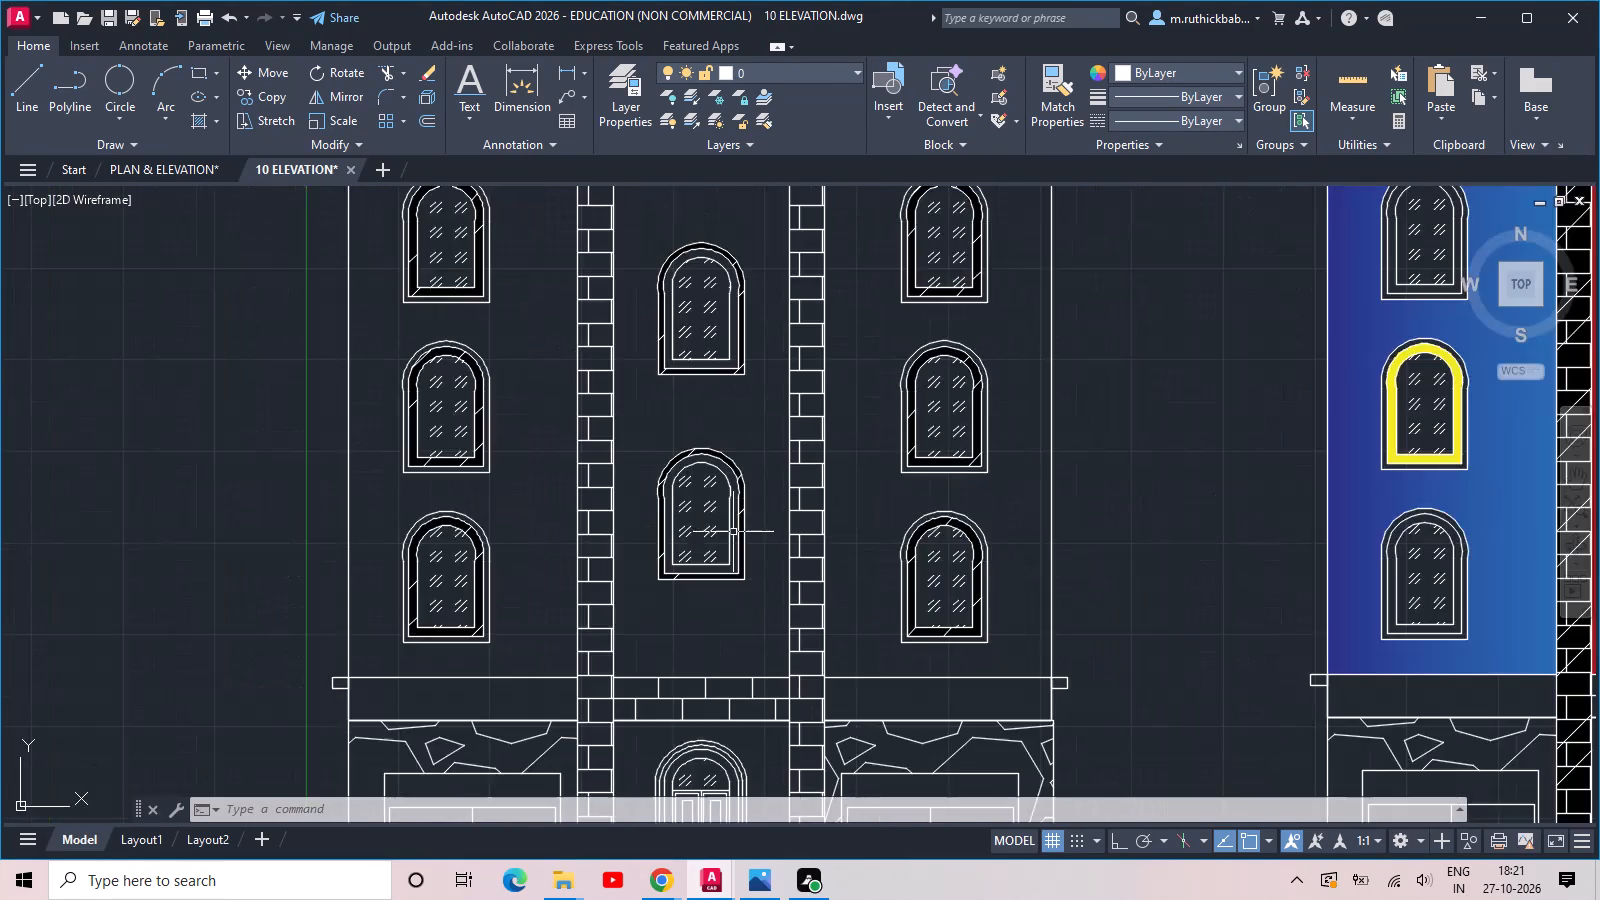
{"action": "scroll", "coordinate": [733, 532], "scroll_direction": "down", "scroll_amount": 1}
{"action": "scroll", "coordinate": [733, 532], "scroll_direction": "up", "scroll_amount": 1}
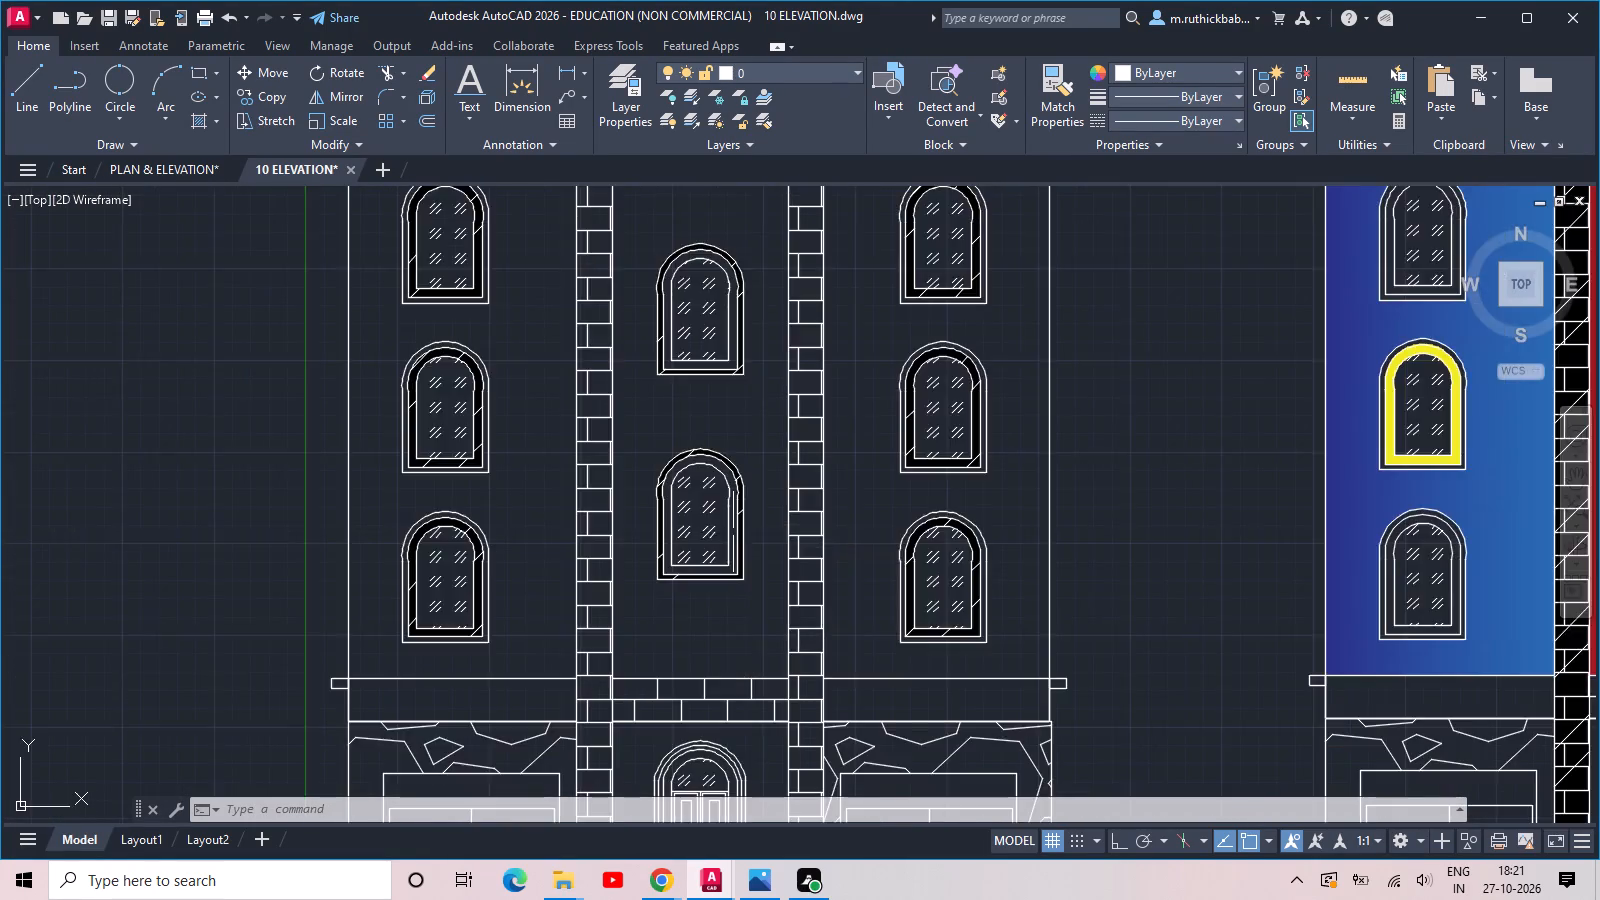
{"action": "scroll", "coordinate": [733, 532], "scroll_direction": "up", "scroll_amount": 4}
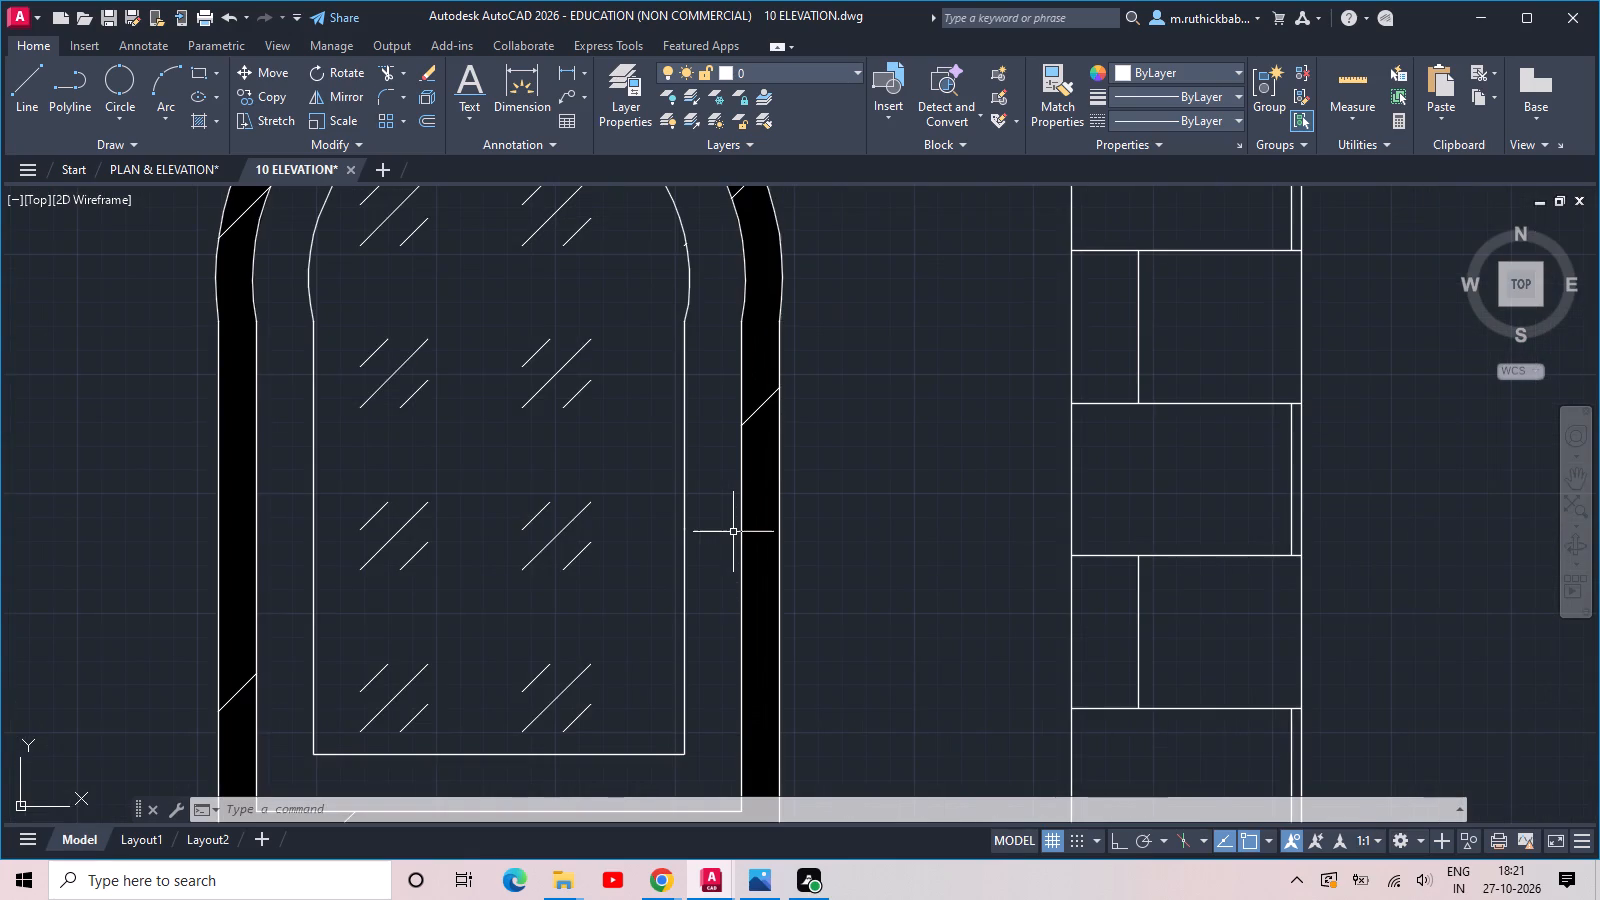
{"action": "scroll", "coordinate": [733, 532], "scroll_direction": "up", "scroll_amount": 1}
{"action": "scroll", "coordinate": [733, 532], "scroll_direction": "down", "scroll_amount": 3}
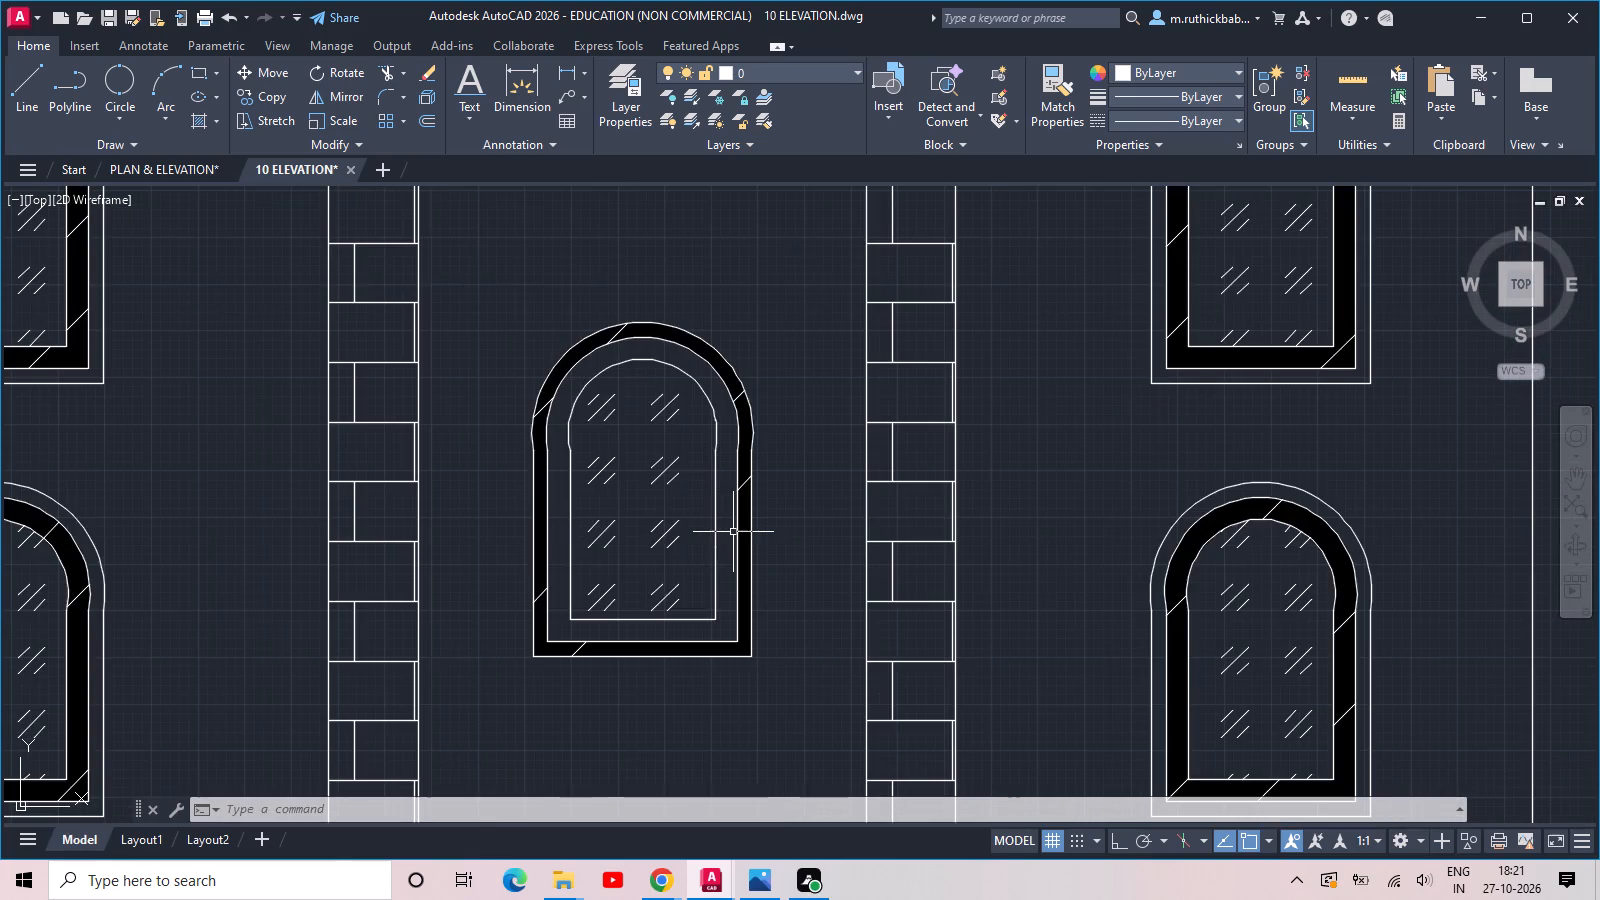
{"action": "scroll", "coordinate": [733, 532], "scroll_direction": "down", "scroll_amount": 3}
{"action": "scroll", "coordinate": [733, 532], "scroll_direction": "up", "scroll_amount": 1}
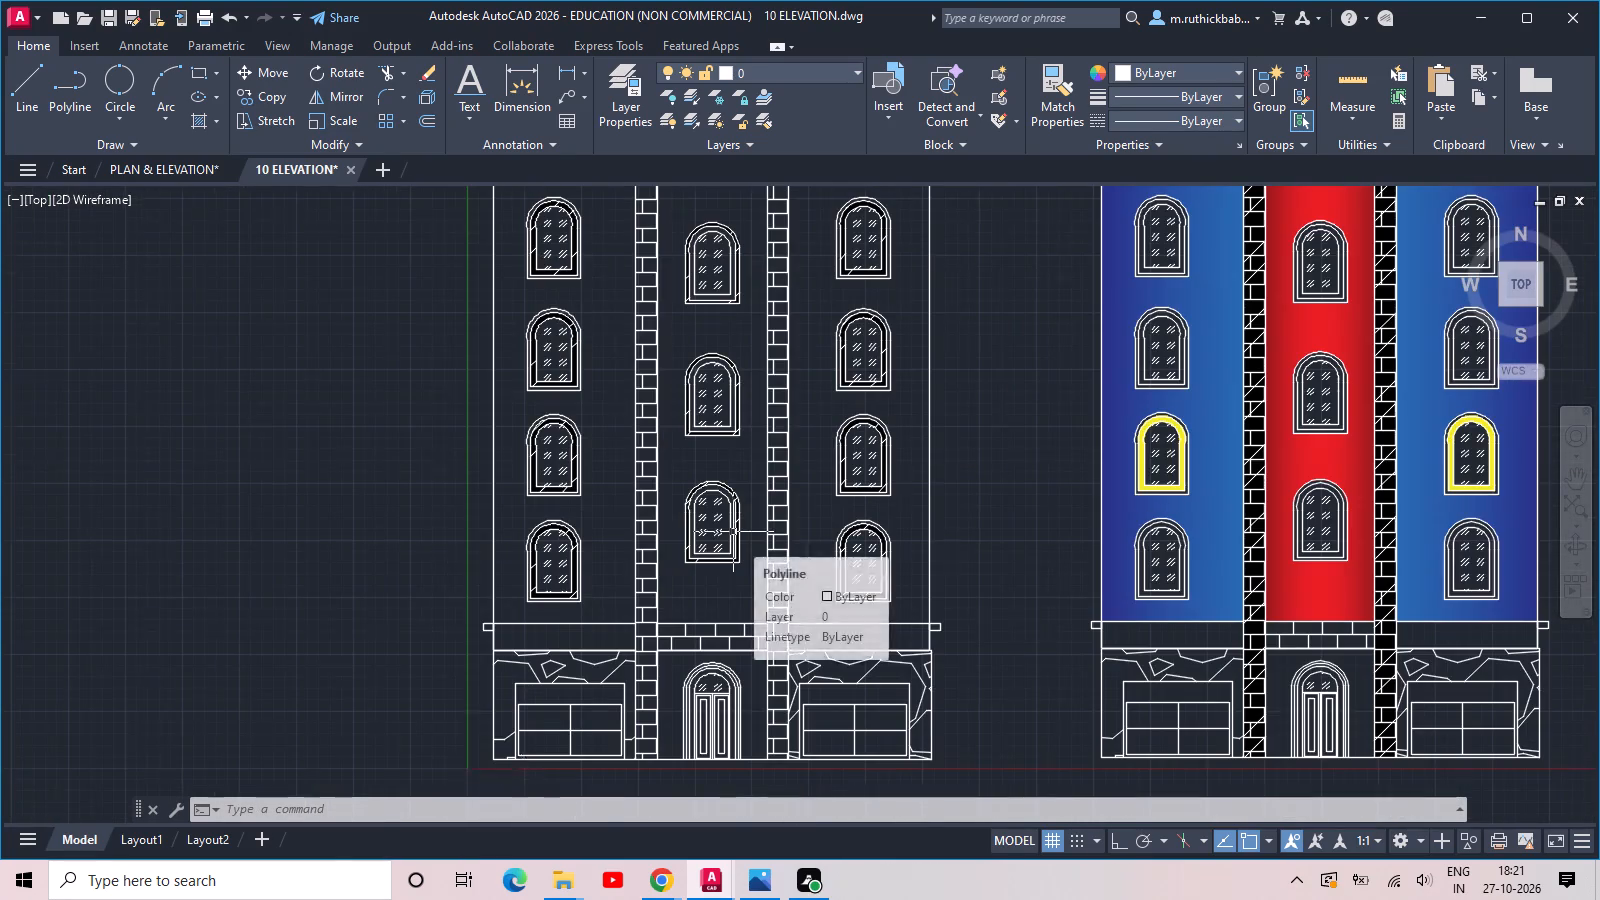
{"action": "scroll", "coordinate": [733, 532], "scroll_direction": "up", "scroll_amount": 3}
{"action": "scroll", "coordinate": [733, 532], "scroll_direction": "down", "scroll_amount": 3}
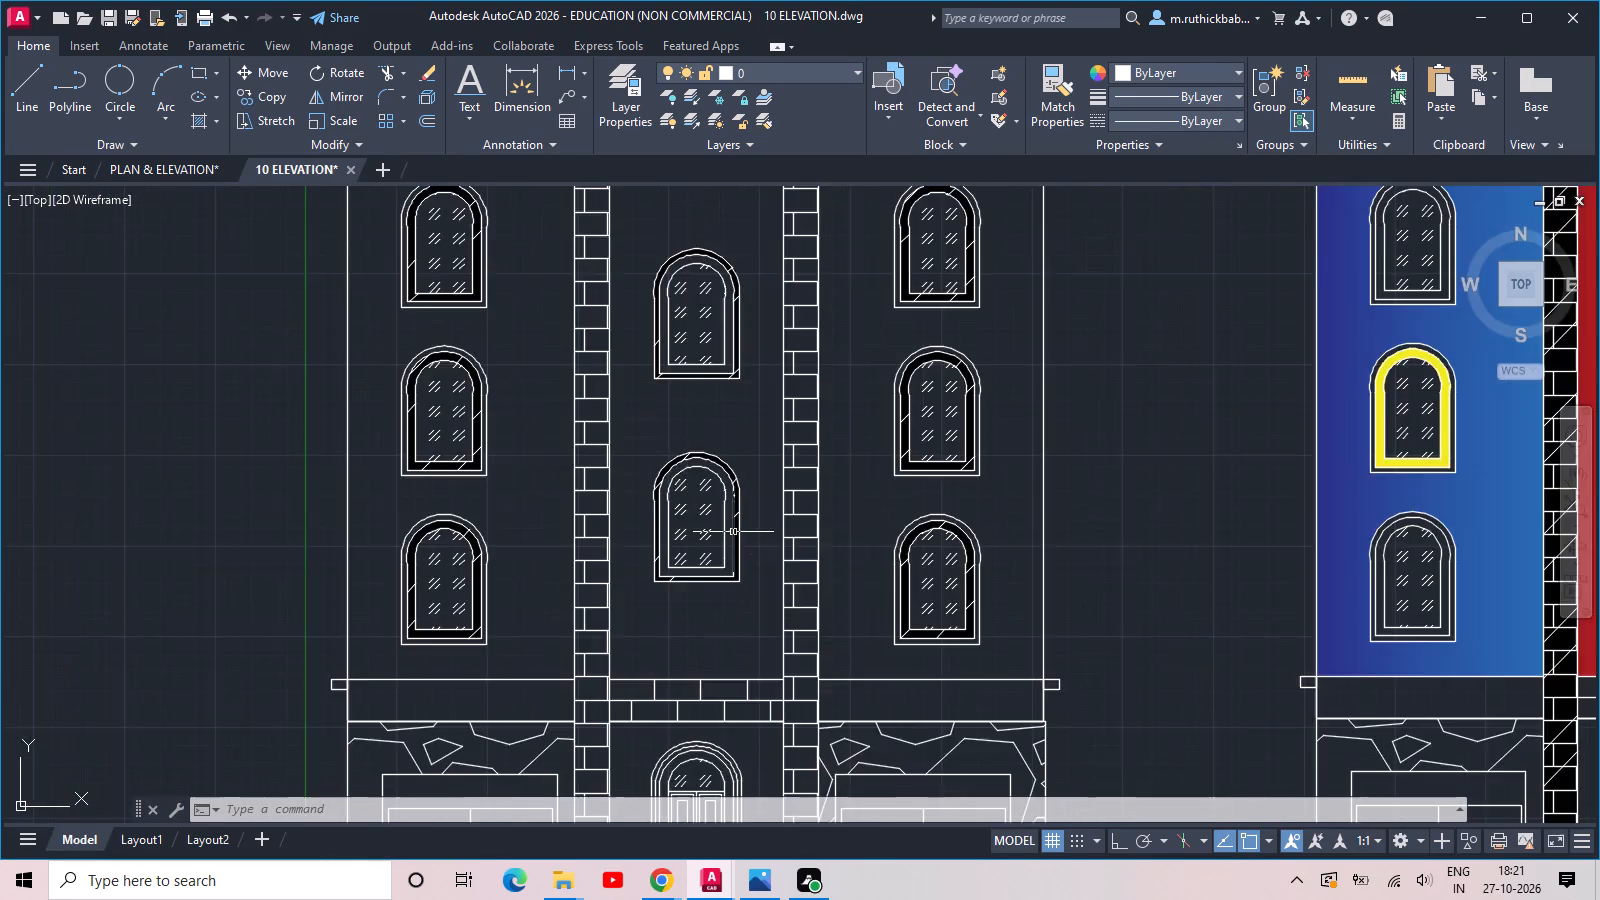
{"action": "scroll", "coordinate": [733, 532], "scroll_direction": "up", "scroll_amount": 2}
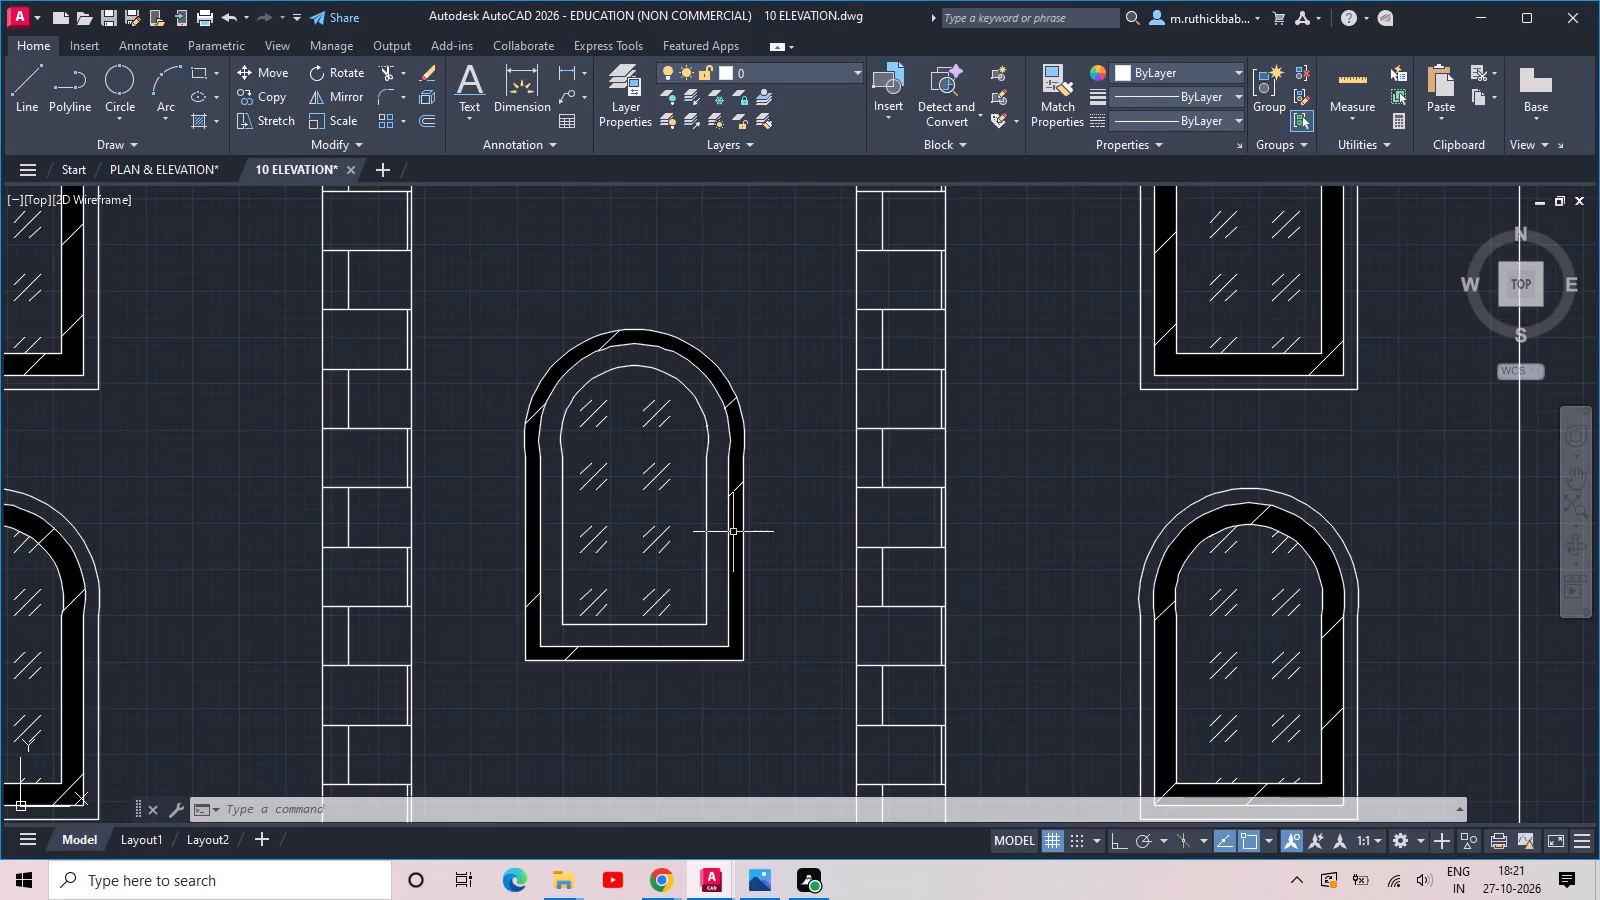
{"action": "scroll", "coordinate": [733, 532], "scroll_direction": "down", "scroll_amount": 1}
{"action": "scroll", "coordinate": [733, 532], "scroll_direction": "up", "scroll_amount": 3}
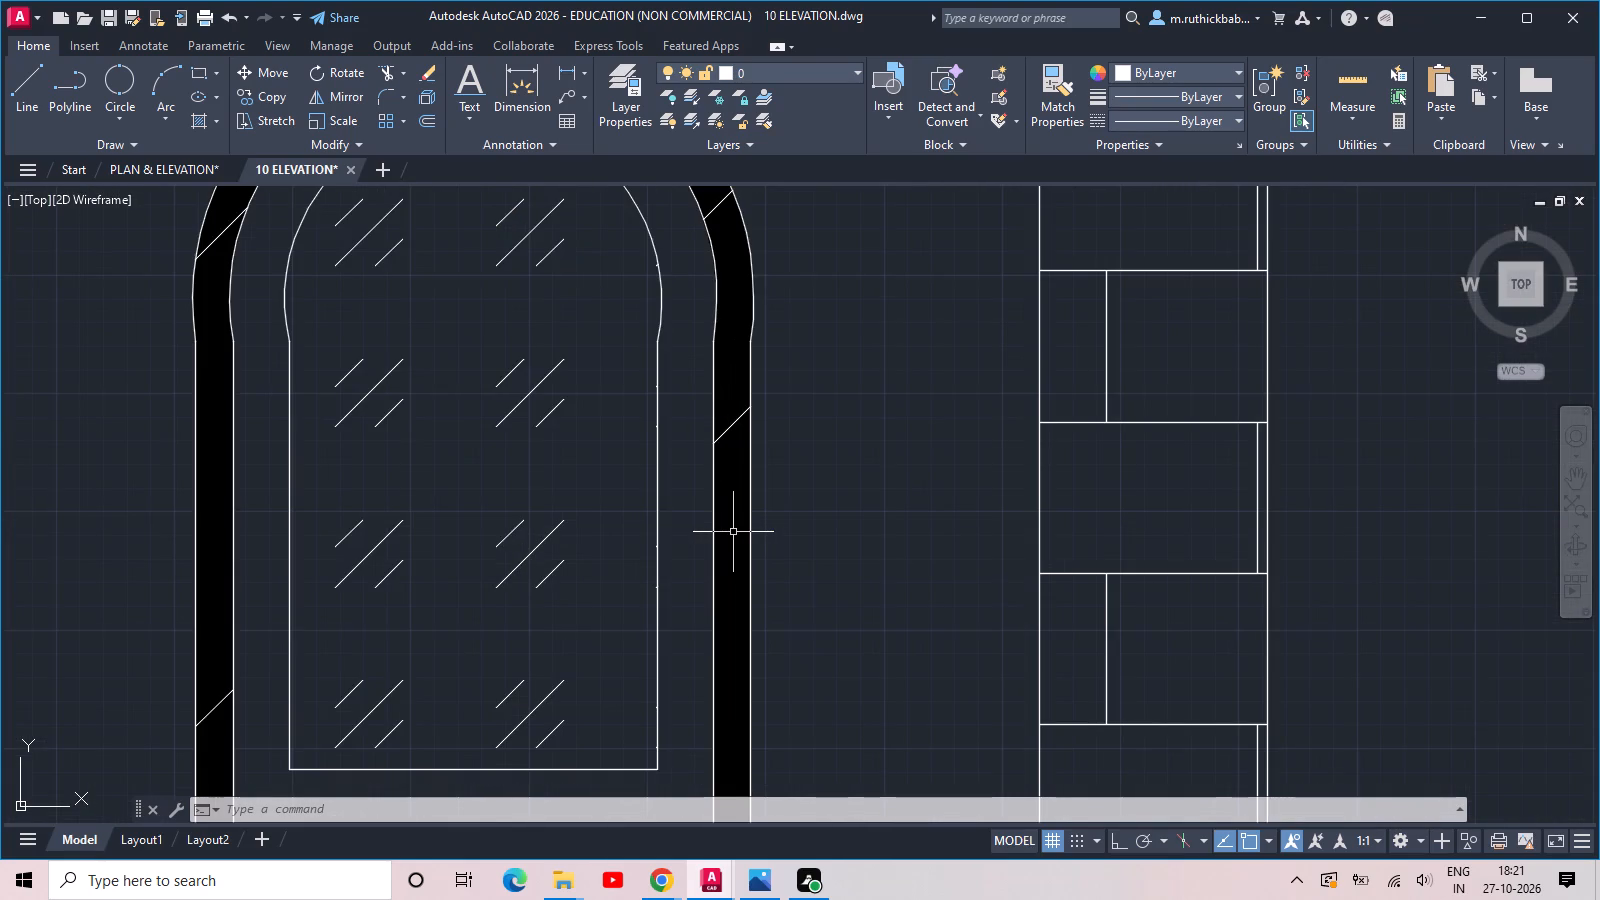
{"action": "scroll", "coordinate": [733, 532], "scroll_direction": "down", "scroll_amount": 2}
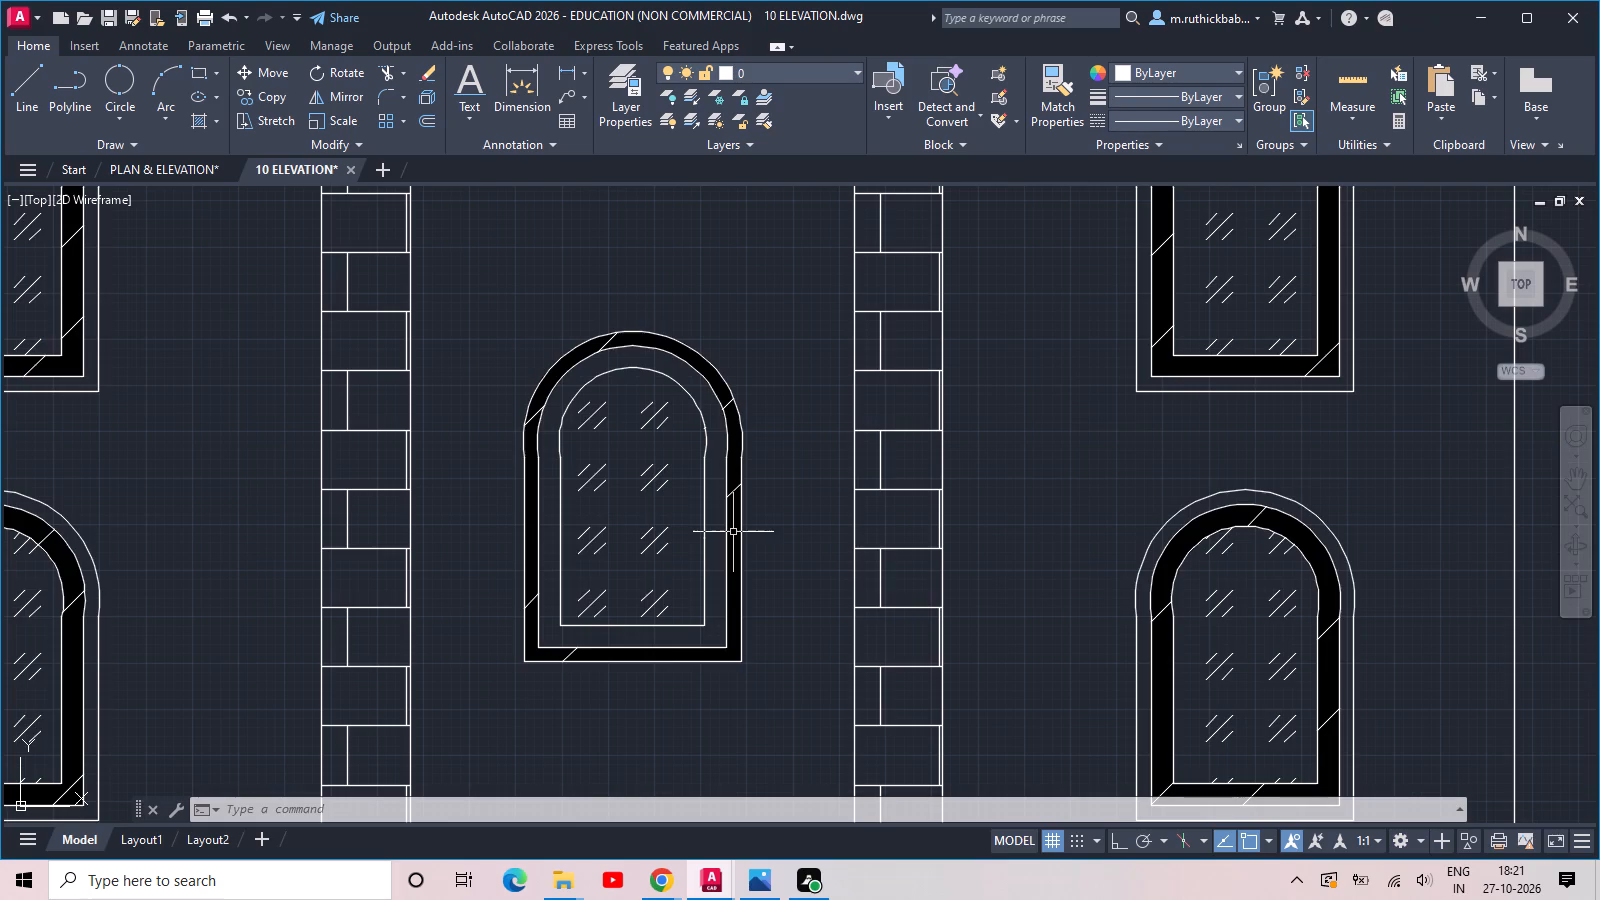
{"action": "scroll", "coordinate": [733, 532], "scroll_direction": "down", "scroll_amount": 3}
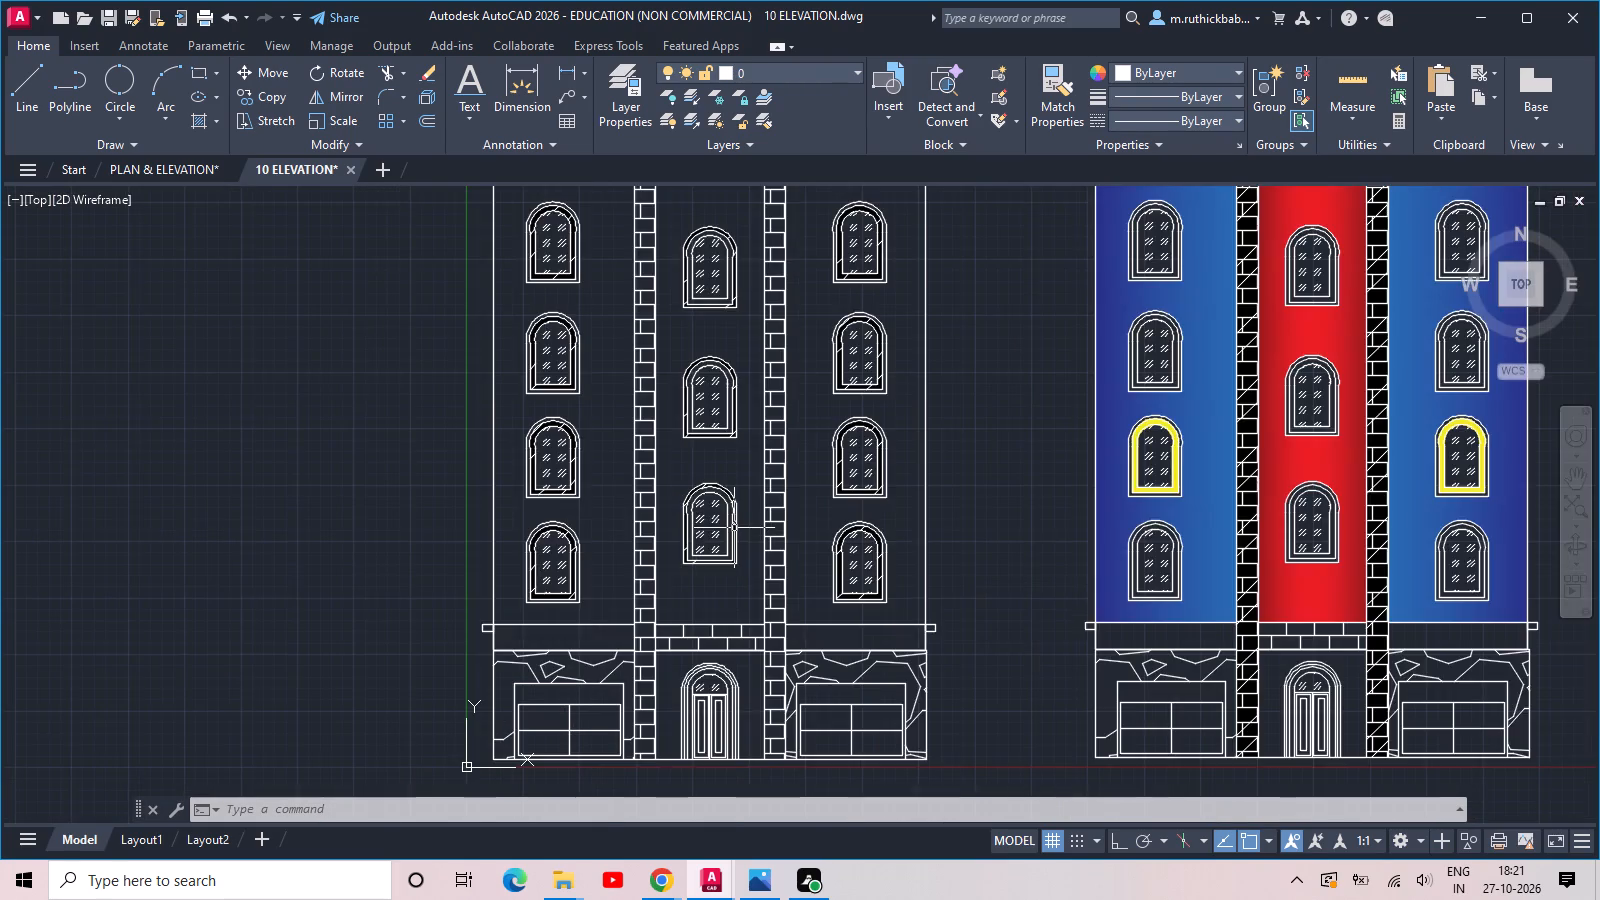
{"action": "scroll", "coordinate": [734, 528], "scroll_direction": "up", "scroll_amount": 3}
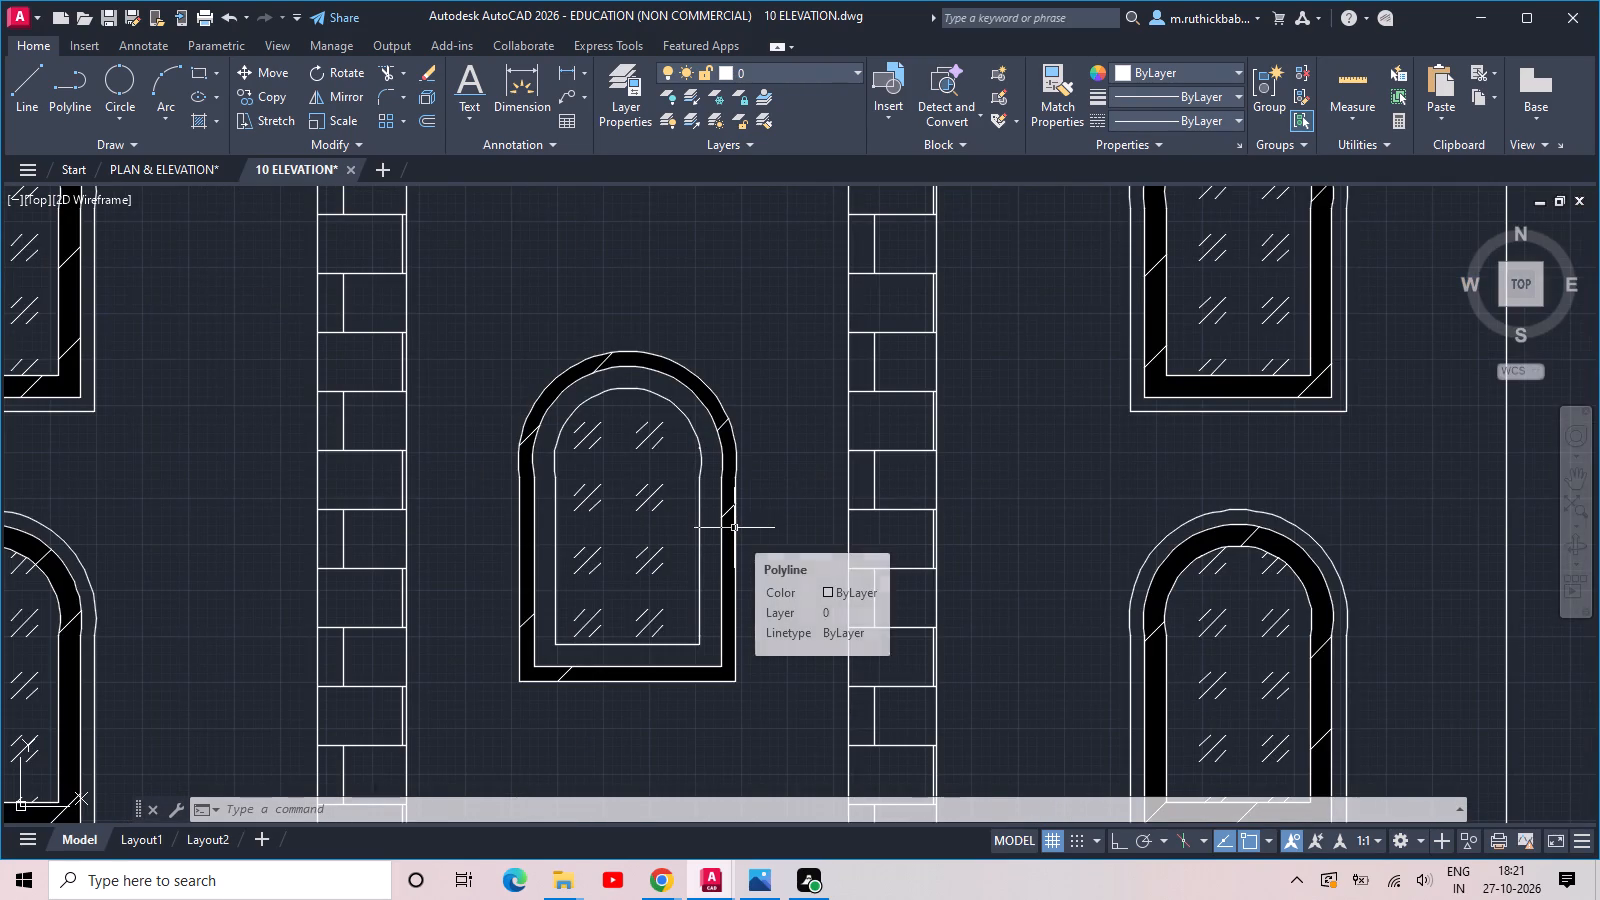
{"action": "scroll", "coordinate": [734, 528], "scroll_direction": "up", "scroll_amount": 1}
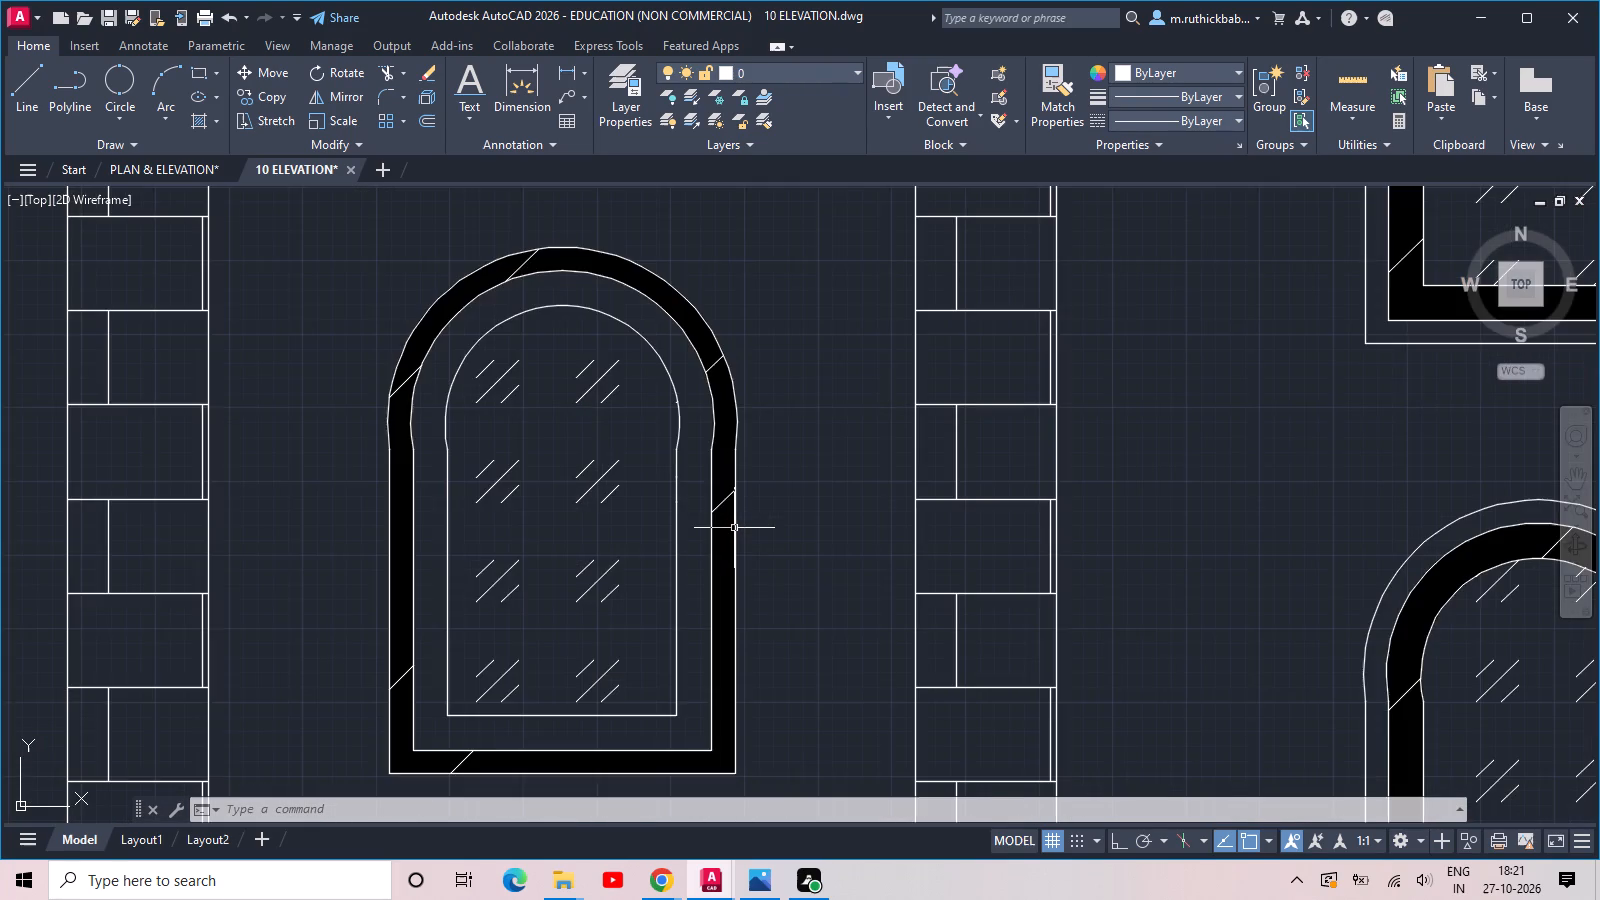
{"action": "scroll", "coordinate": [734, 528], "scroll_direction": "down", "scroll_amount": 3}
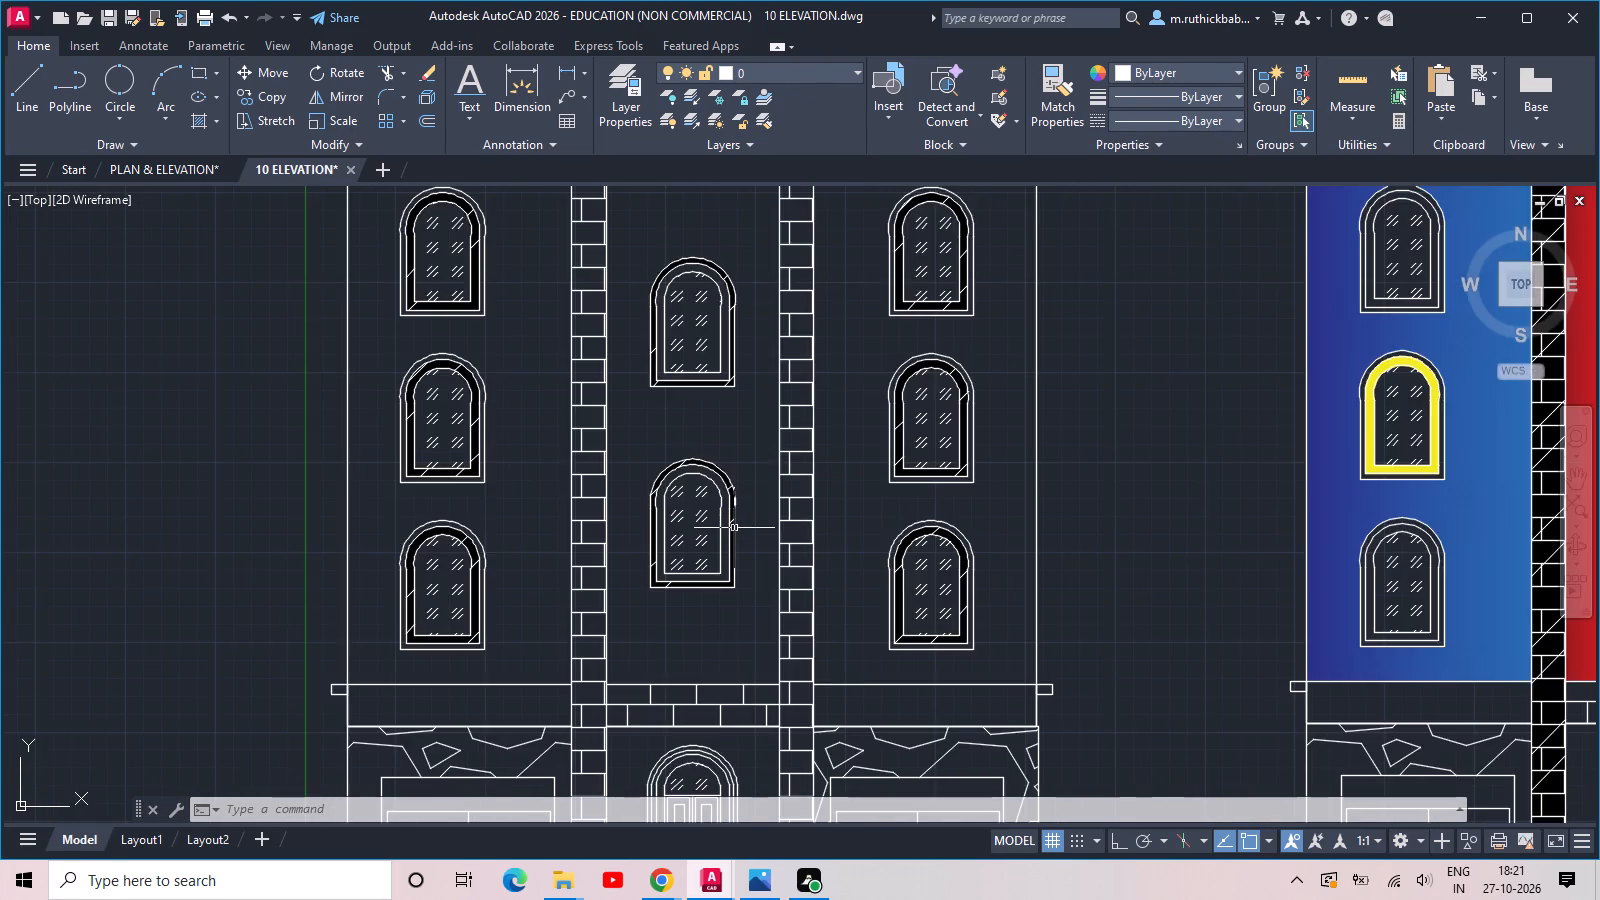
{"action": "scroll", "coordinate": [734, 528], "scroll_direction": "up", "scroll_amount": 1}
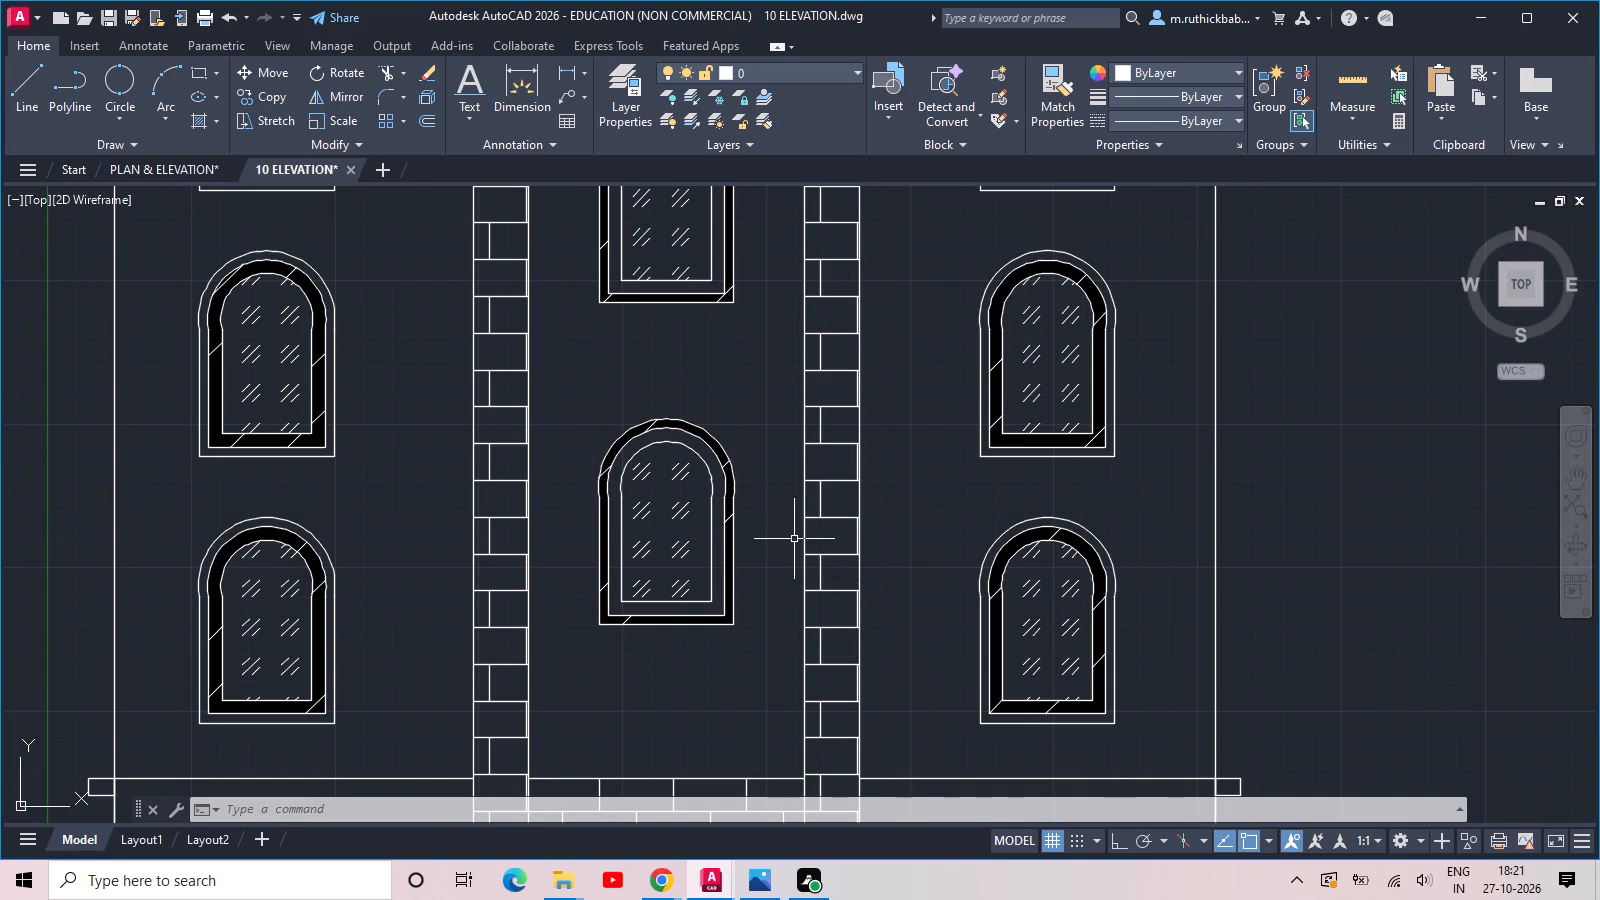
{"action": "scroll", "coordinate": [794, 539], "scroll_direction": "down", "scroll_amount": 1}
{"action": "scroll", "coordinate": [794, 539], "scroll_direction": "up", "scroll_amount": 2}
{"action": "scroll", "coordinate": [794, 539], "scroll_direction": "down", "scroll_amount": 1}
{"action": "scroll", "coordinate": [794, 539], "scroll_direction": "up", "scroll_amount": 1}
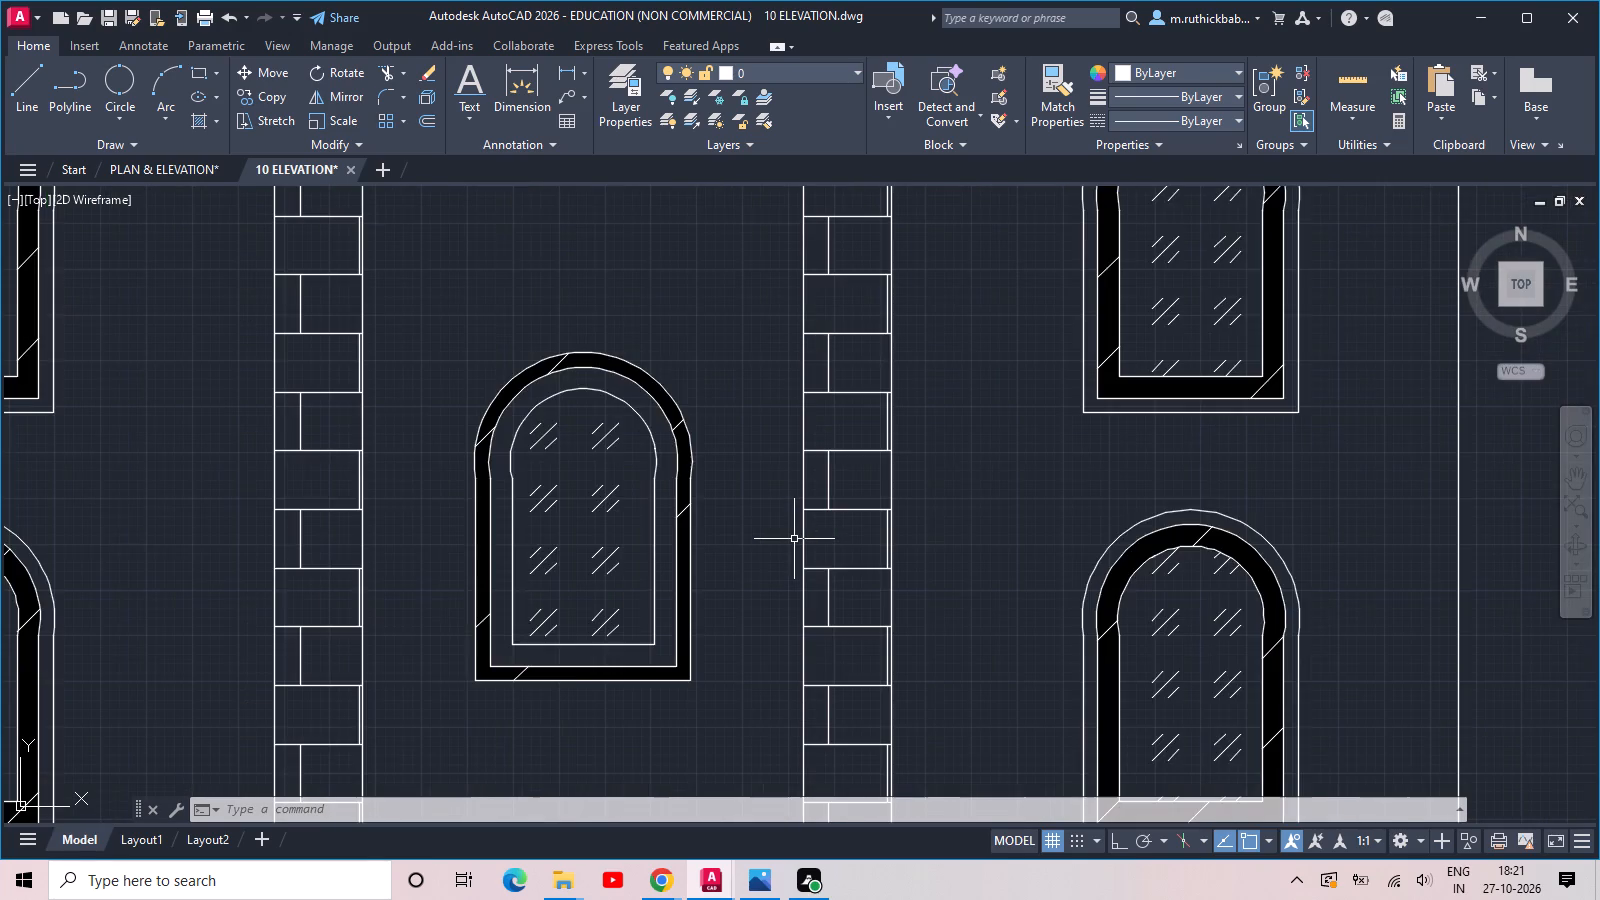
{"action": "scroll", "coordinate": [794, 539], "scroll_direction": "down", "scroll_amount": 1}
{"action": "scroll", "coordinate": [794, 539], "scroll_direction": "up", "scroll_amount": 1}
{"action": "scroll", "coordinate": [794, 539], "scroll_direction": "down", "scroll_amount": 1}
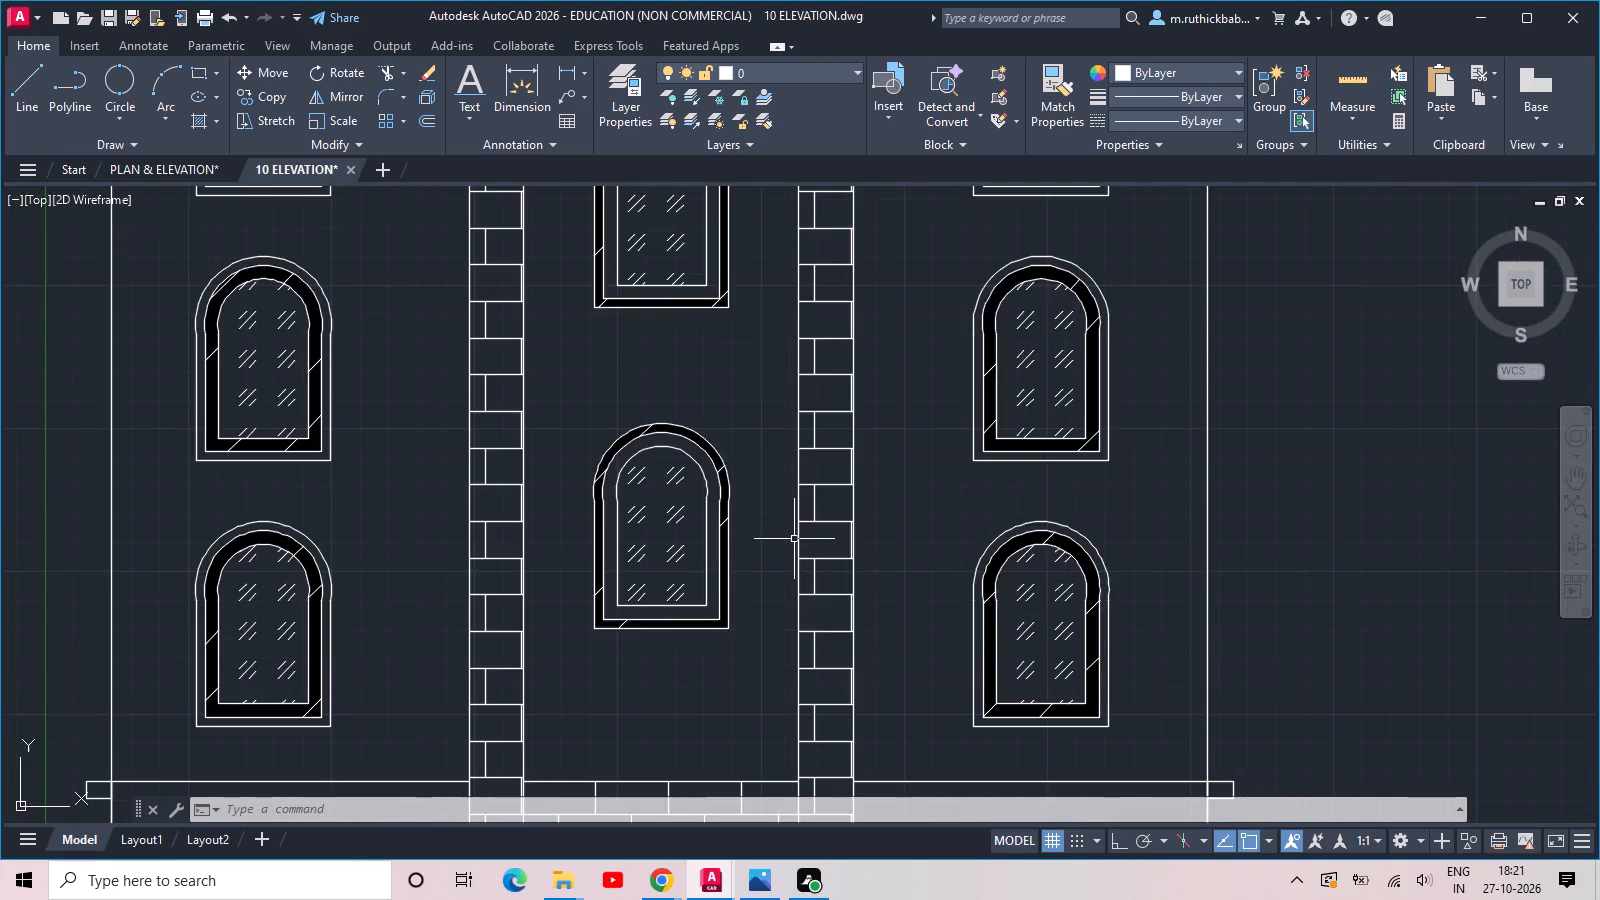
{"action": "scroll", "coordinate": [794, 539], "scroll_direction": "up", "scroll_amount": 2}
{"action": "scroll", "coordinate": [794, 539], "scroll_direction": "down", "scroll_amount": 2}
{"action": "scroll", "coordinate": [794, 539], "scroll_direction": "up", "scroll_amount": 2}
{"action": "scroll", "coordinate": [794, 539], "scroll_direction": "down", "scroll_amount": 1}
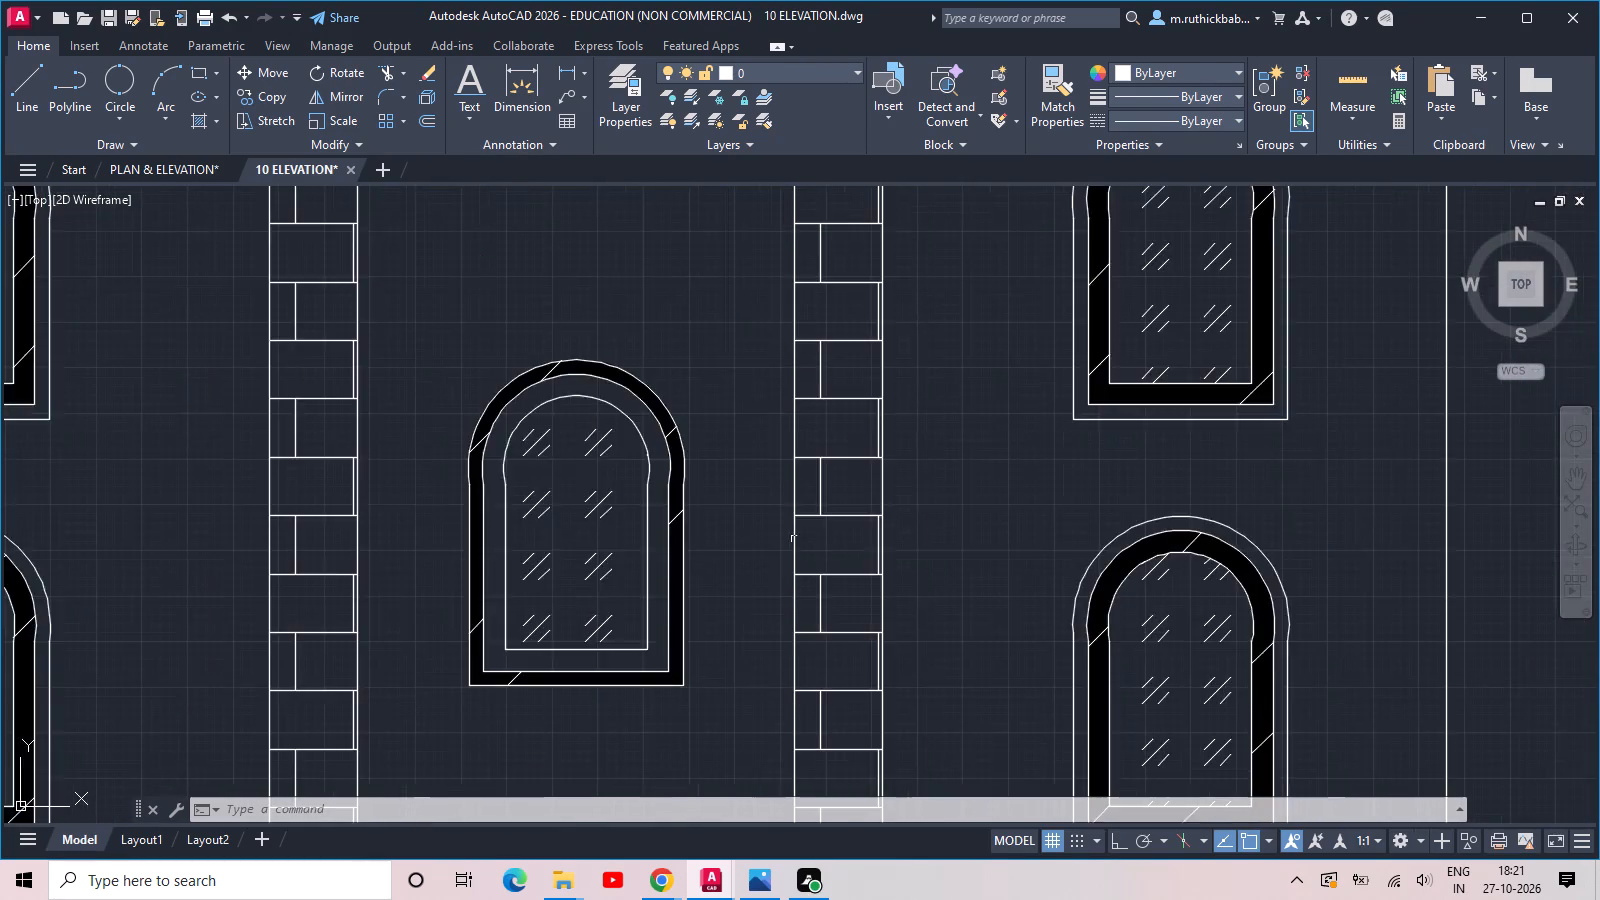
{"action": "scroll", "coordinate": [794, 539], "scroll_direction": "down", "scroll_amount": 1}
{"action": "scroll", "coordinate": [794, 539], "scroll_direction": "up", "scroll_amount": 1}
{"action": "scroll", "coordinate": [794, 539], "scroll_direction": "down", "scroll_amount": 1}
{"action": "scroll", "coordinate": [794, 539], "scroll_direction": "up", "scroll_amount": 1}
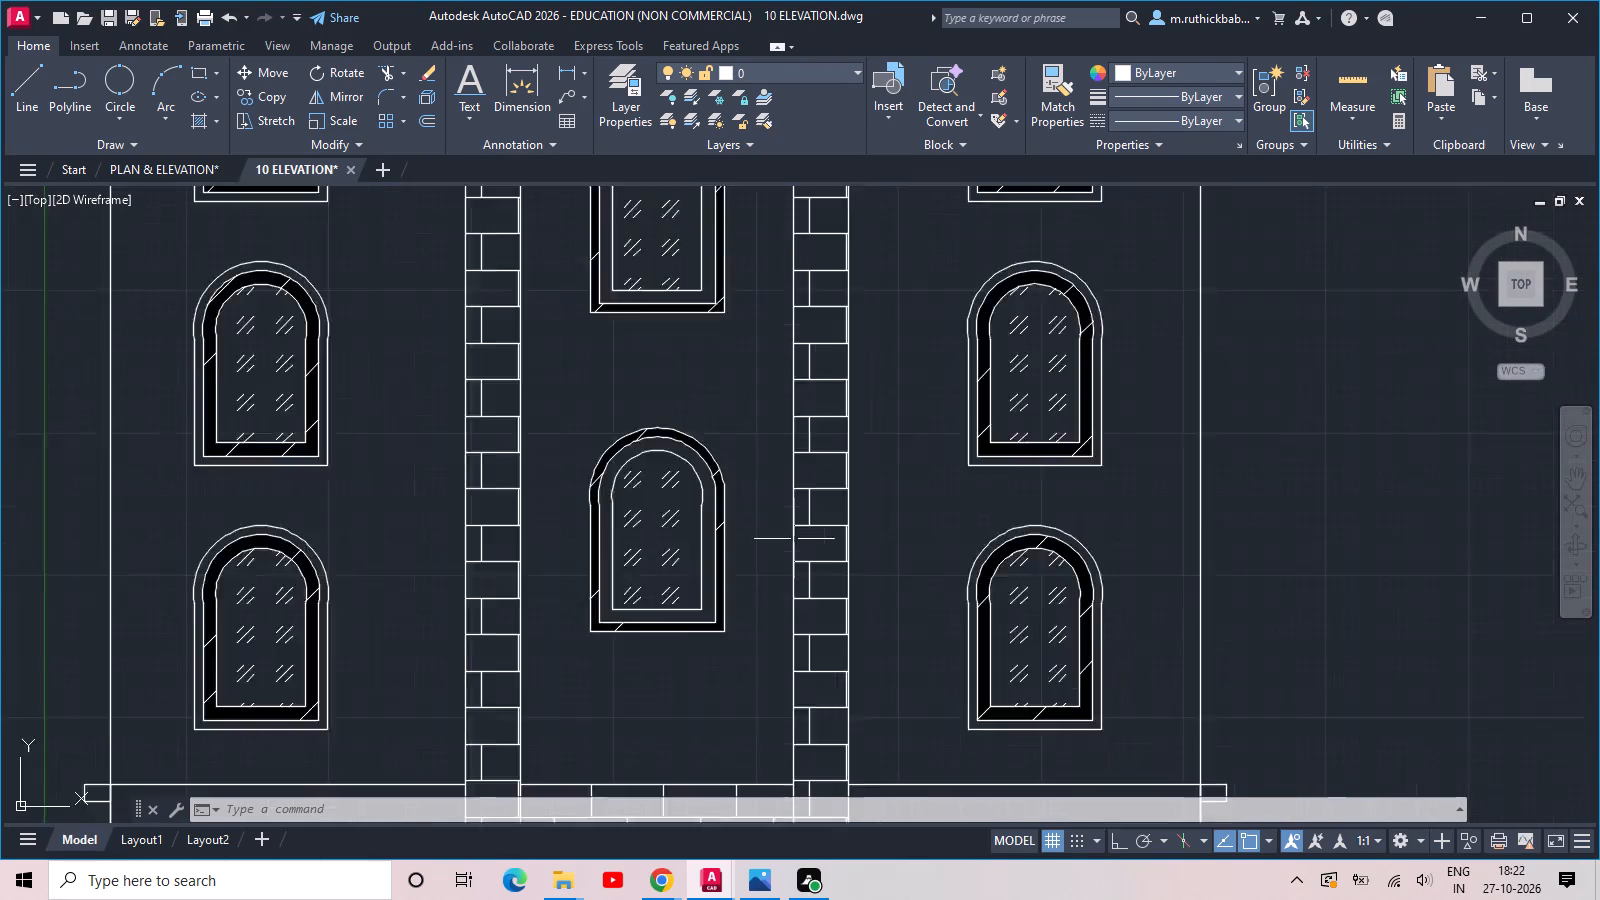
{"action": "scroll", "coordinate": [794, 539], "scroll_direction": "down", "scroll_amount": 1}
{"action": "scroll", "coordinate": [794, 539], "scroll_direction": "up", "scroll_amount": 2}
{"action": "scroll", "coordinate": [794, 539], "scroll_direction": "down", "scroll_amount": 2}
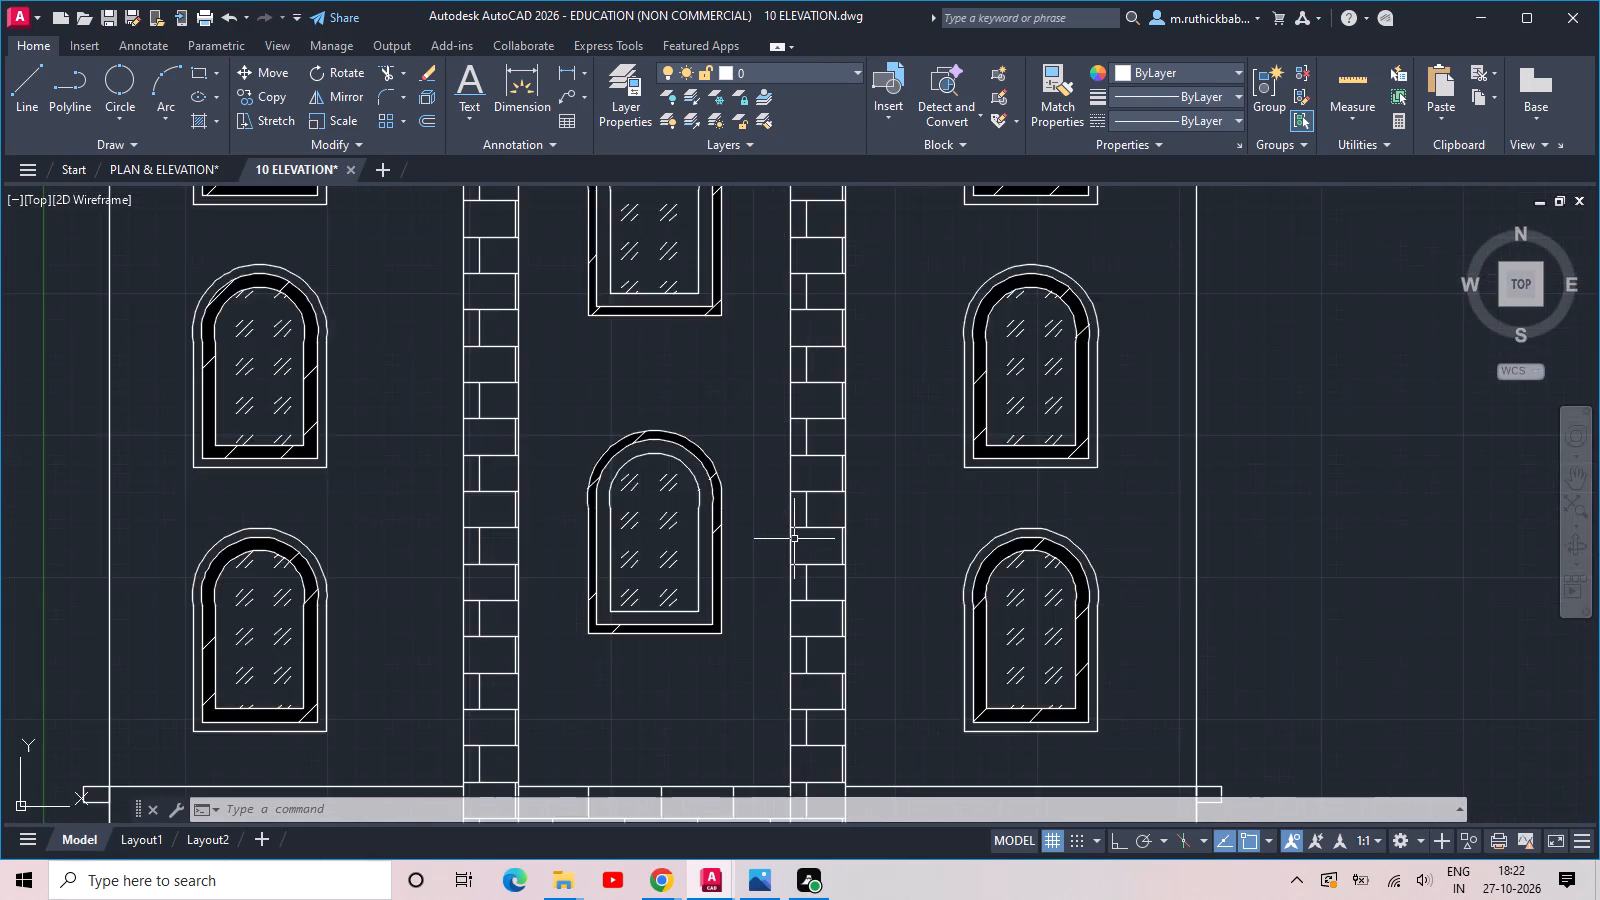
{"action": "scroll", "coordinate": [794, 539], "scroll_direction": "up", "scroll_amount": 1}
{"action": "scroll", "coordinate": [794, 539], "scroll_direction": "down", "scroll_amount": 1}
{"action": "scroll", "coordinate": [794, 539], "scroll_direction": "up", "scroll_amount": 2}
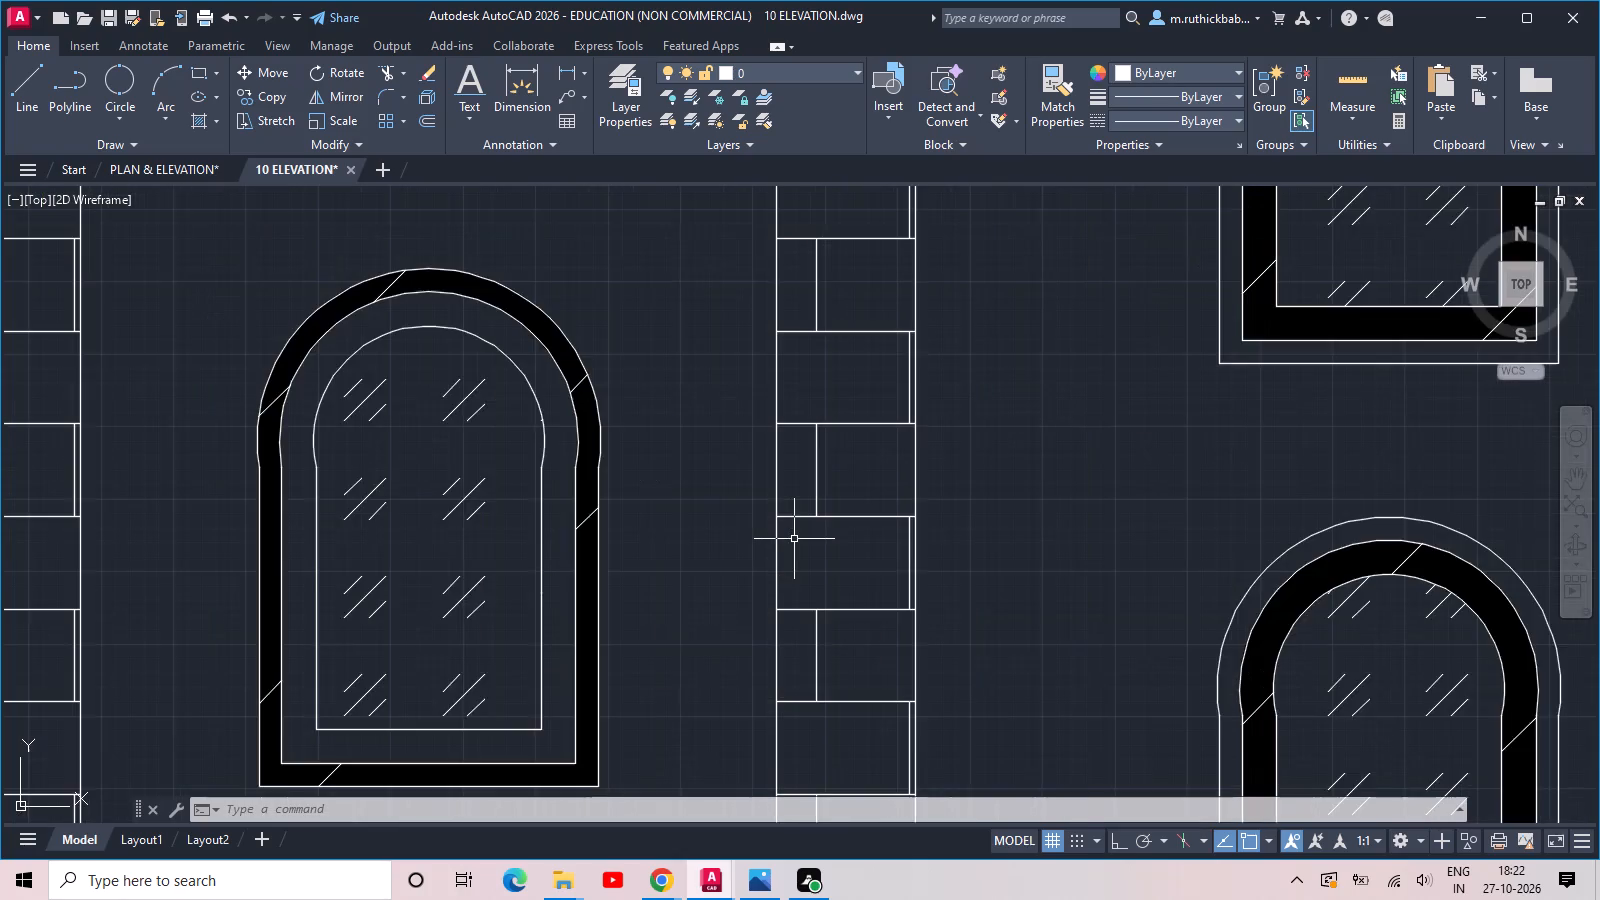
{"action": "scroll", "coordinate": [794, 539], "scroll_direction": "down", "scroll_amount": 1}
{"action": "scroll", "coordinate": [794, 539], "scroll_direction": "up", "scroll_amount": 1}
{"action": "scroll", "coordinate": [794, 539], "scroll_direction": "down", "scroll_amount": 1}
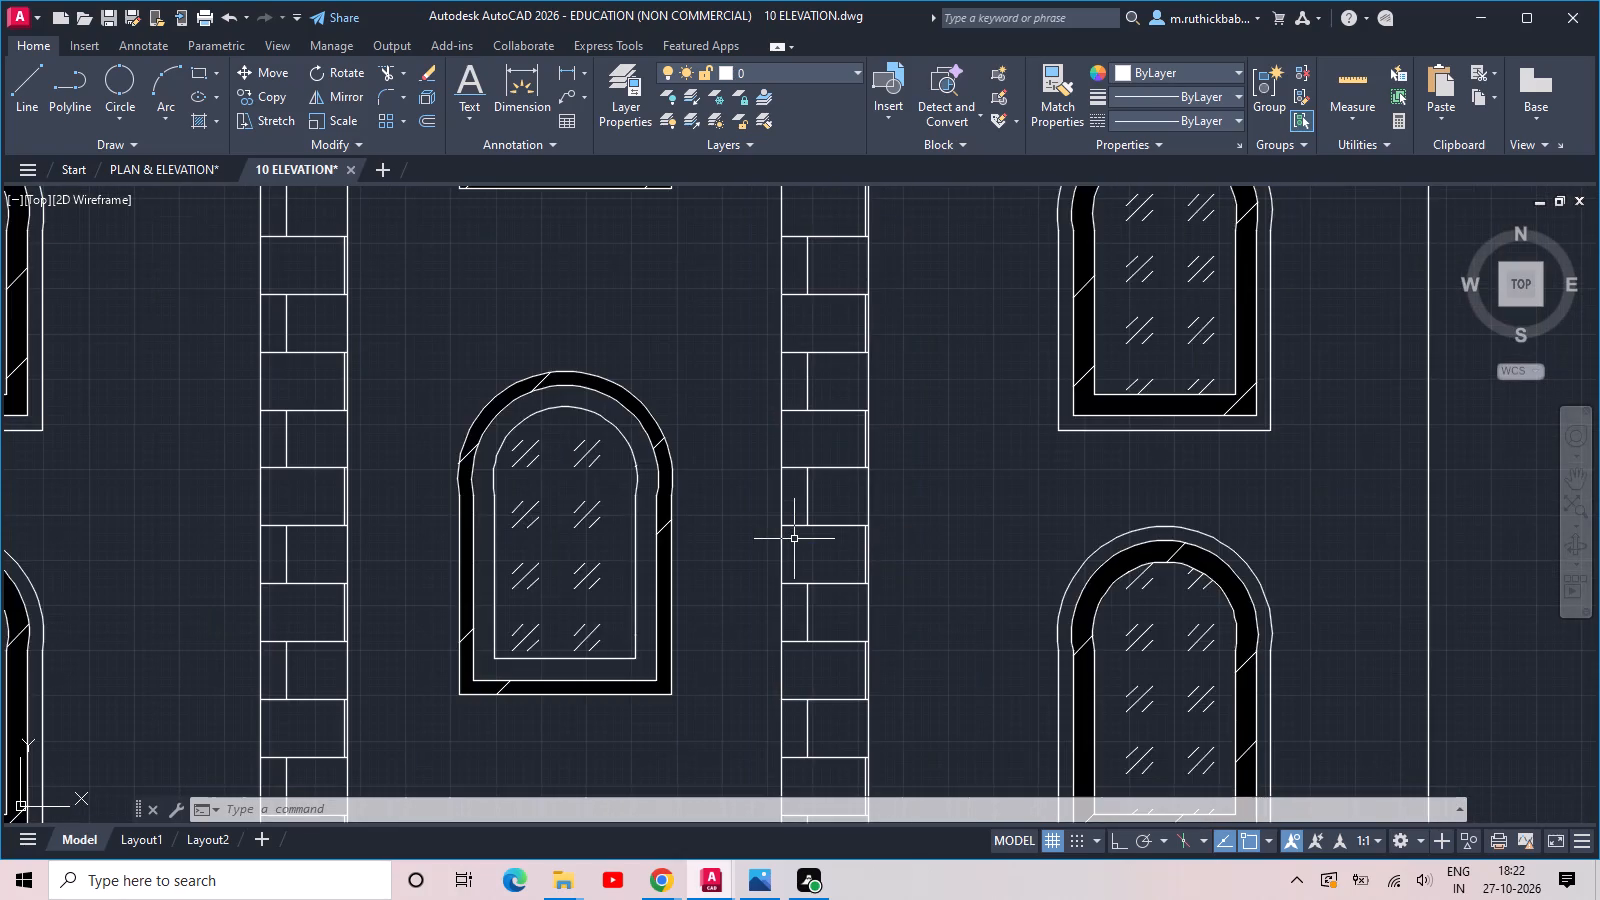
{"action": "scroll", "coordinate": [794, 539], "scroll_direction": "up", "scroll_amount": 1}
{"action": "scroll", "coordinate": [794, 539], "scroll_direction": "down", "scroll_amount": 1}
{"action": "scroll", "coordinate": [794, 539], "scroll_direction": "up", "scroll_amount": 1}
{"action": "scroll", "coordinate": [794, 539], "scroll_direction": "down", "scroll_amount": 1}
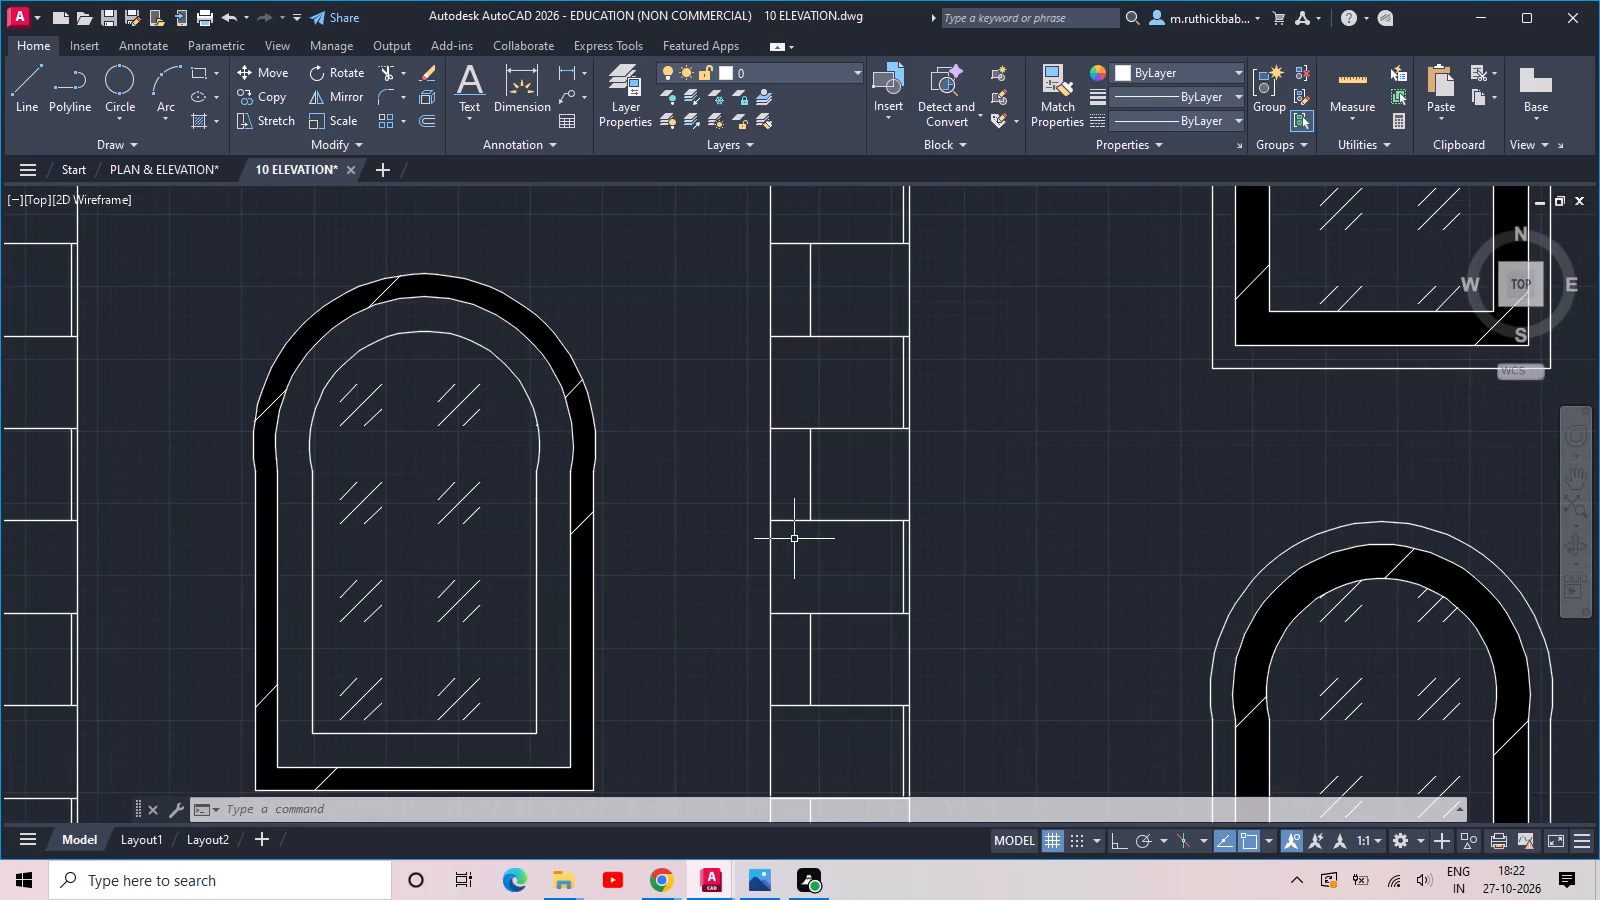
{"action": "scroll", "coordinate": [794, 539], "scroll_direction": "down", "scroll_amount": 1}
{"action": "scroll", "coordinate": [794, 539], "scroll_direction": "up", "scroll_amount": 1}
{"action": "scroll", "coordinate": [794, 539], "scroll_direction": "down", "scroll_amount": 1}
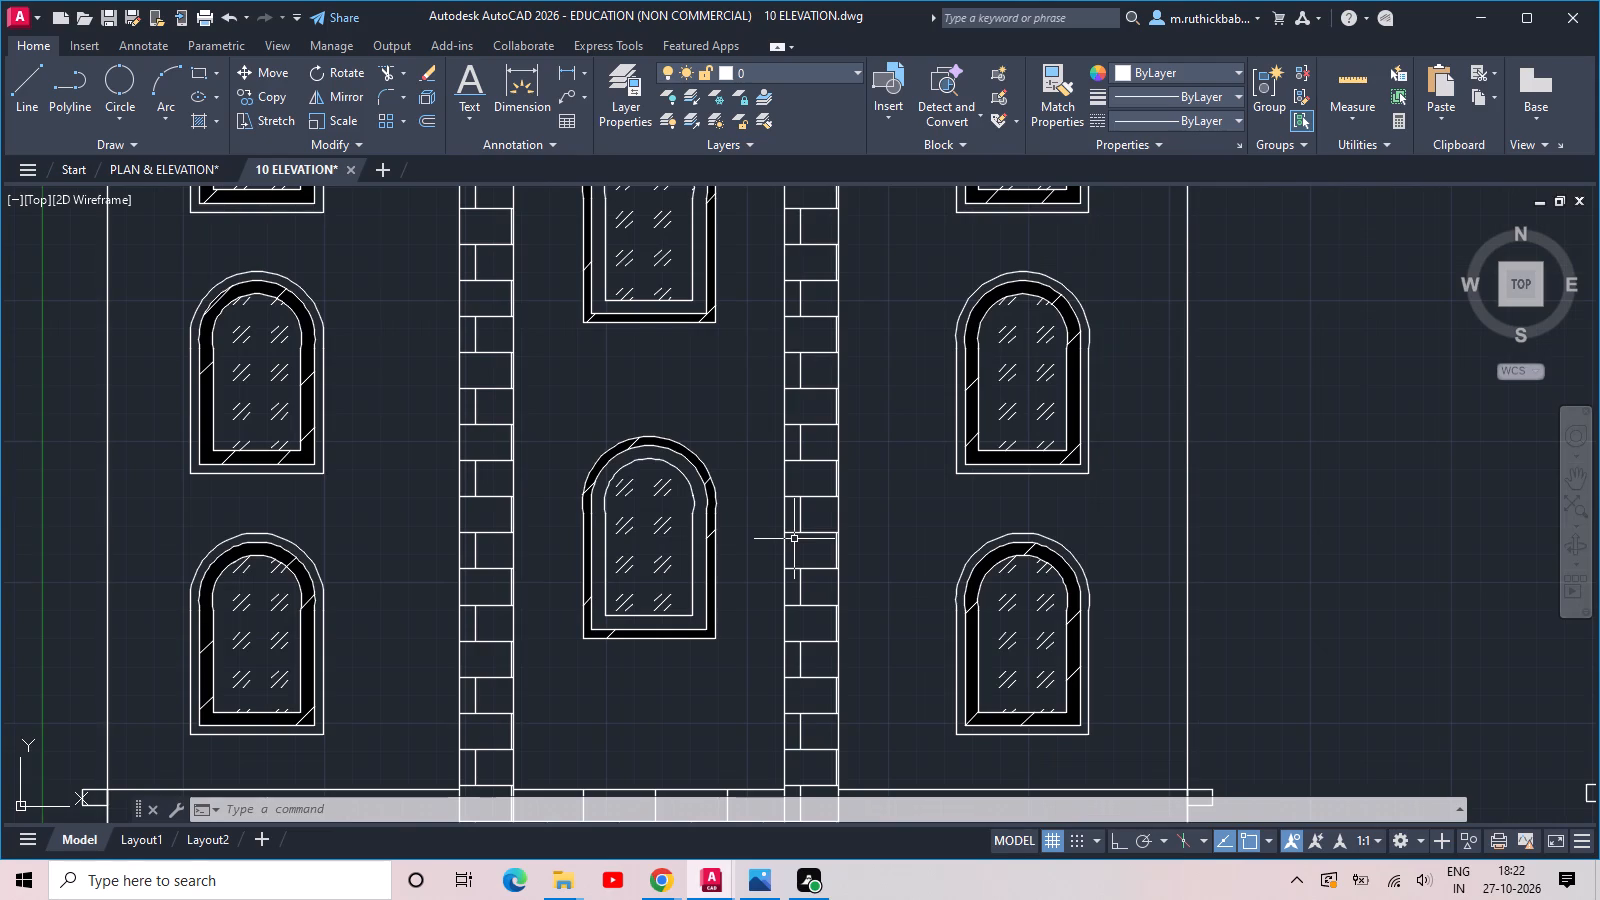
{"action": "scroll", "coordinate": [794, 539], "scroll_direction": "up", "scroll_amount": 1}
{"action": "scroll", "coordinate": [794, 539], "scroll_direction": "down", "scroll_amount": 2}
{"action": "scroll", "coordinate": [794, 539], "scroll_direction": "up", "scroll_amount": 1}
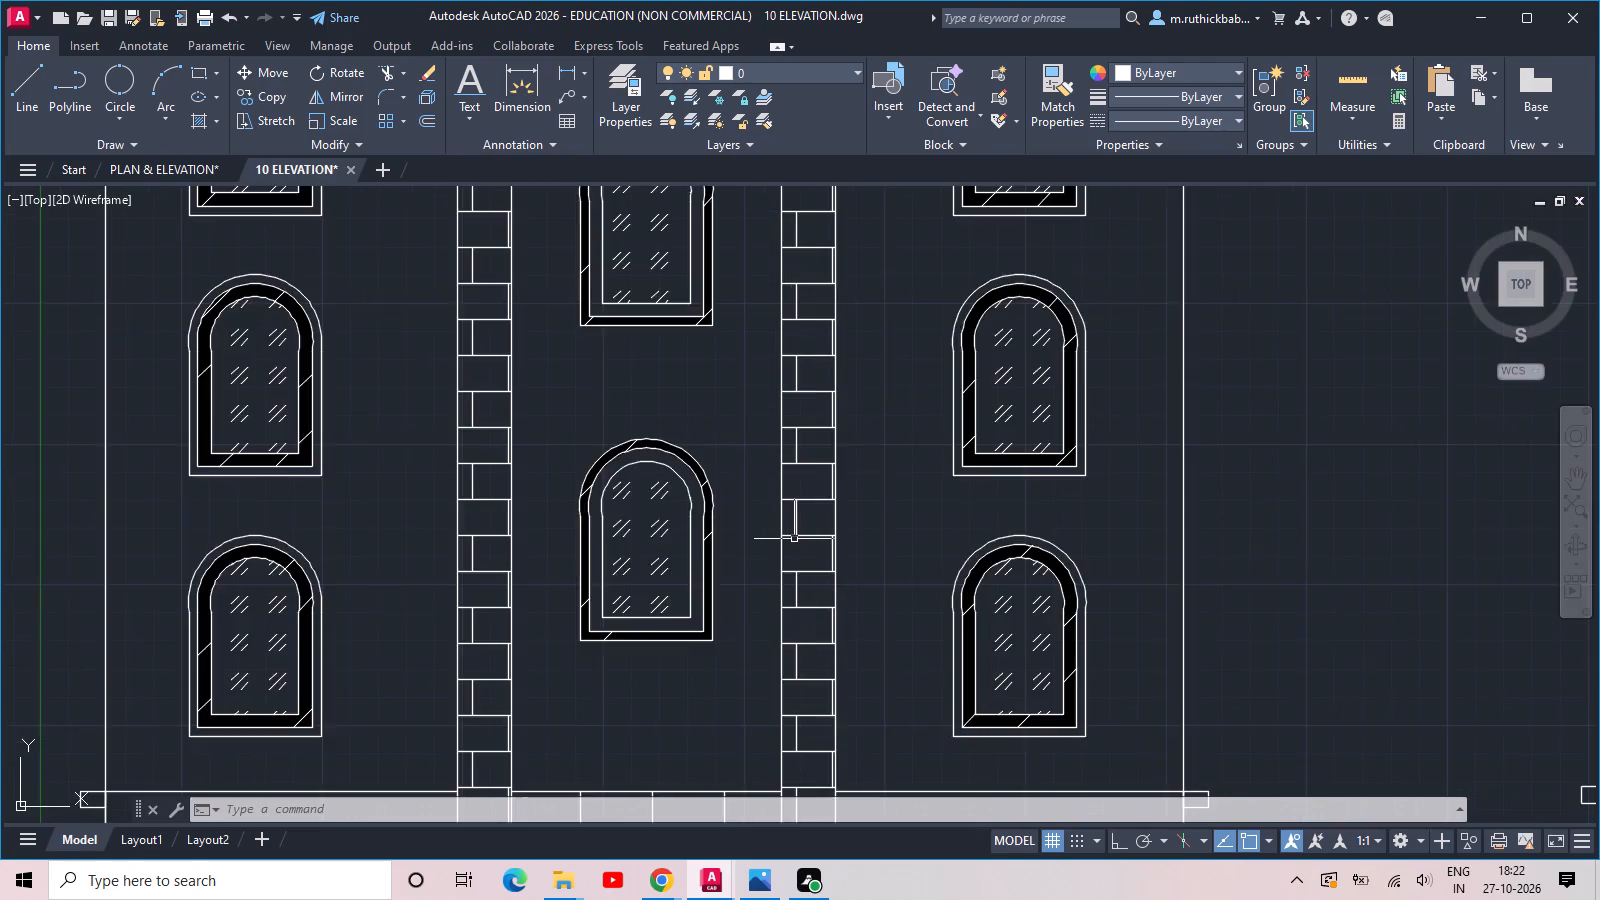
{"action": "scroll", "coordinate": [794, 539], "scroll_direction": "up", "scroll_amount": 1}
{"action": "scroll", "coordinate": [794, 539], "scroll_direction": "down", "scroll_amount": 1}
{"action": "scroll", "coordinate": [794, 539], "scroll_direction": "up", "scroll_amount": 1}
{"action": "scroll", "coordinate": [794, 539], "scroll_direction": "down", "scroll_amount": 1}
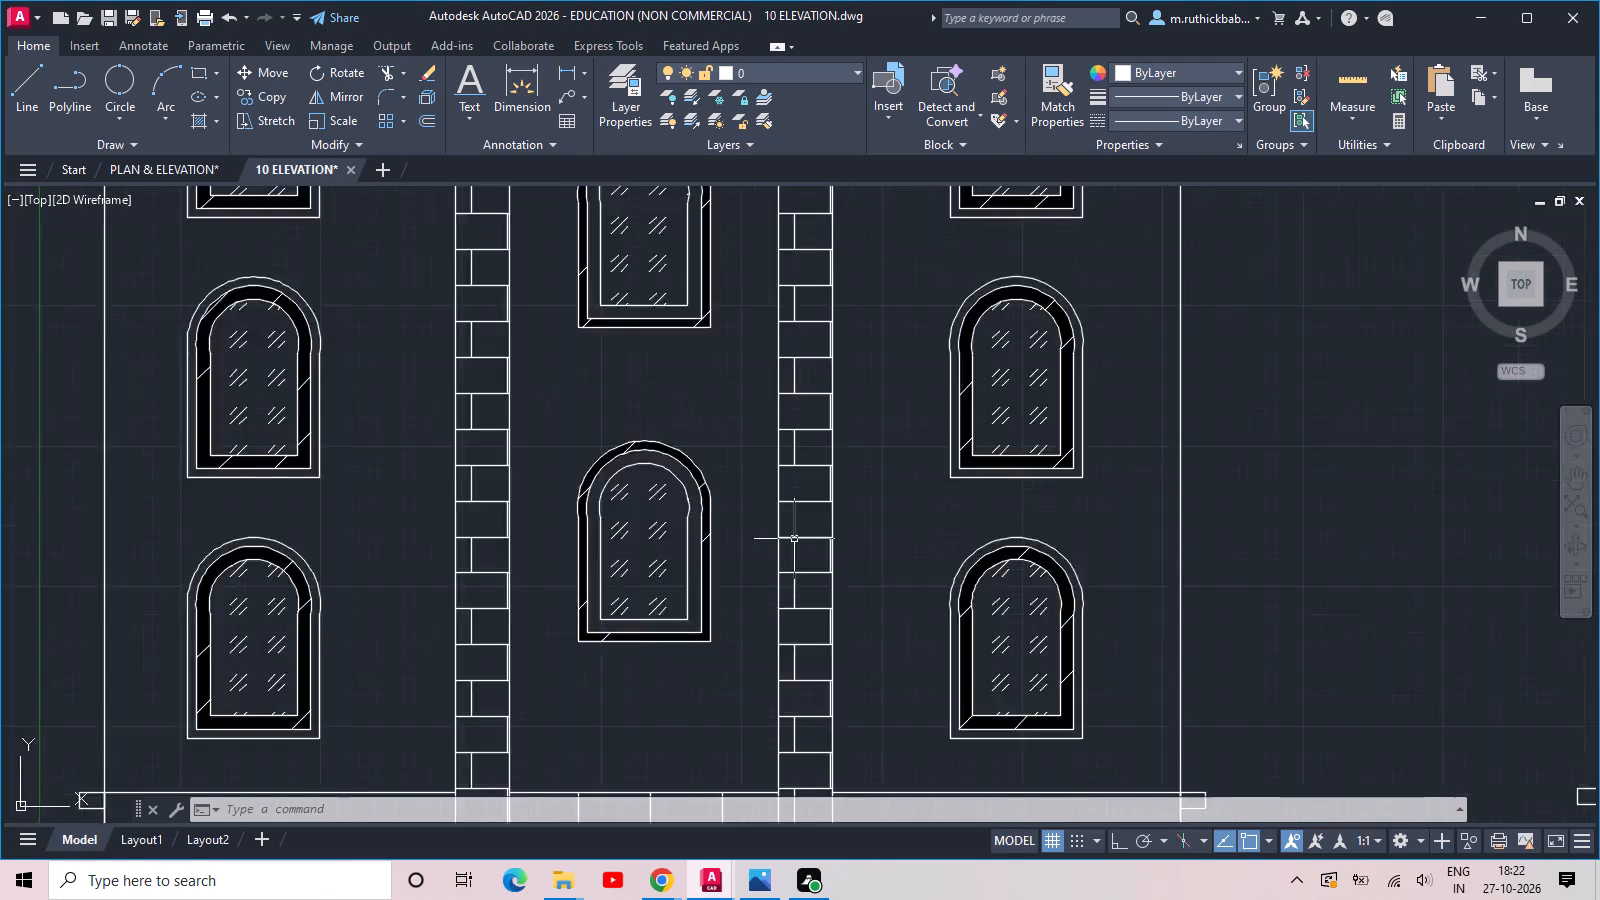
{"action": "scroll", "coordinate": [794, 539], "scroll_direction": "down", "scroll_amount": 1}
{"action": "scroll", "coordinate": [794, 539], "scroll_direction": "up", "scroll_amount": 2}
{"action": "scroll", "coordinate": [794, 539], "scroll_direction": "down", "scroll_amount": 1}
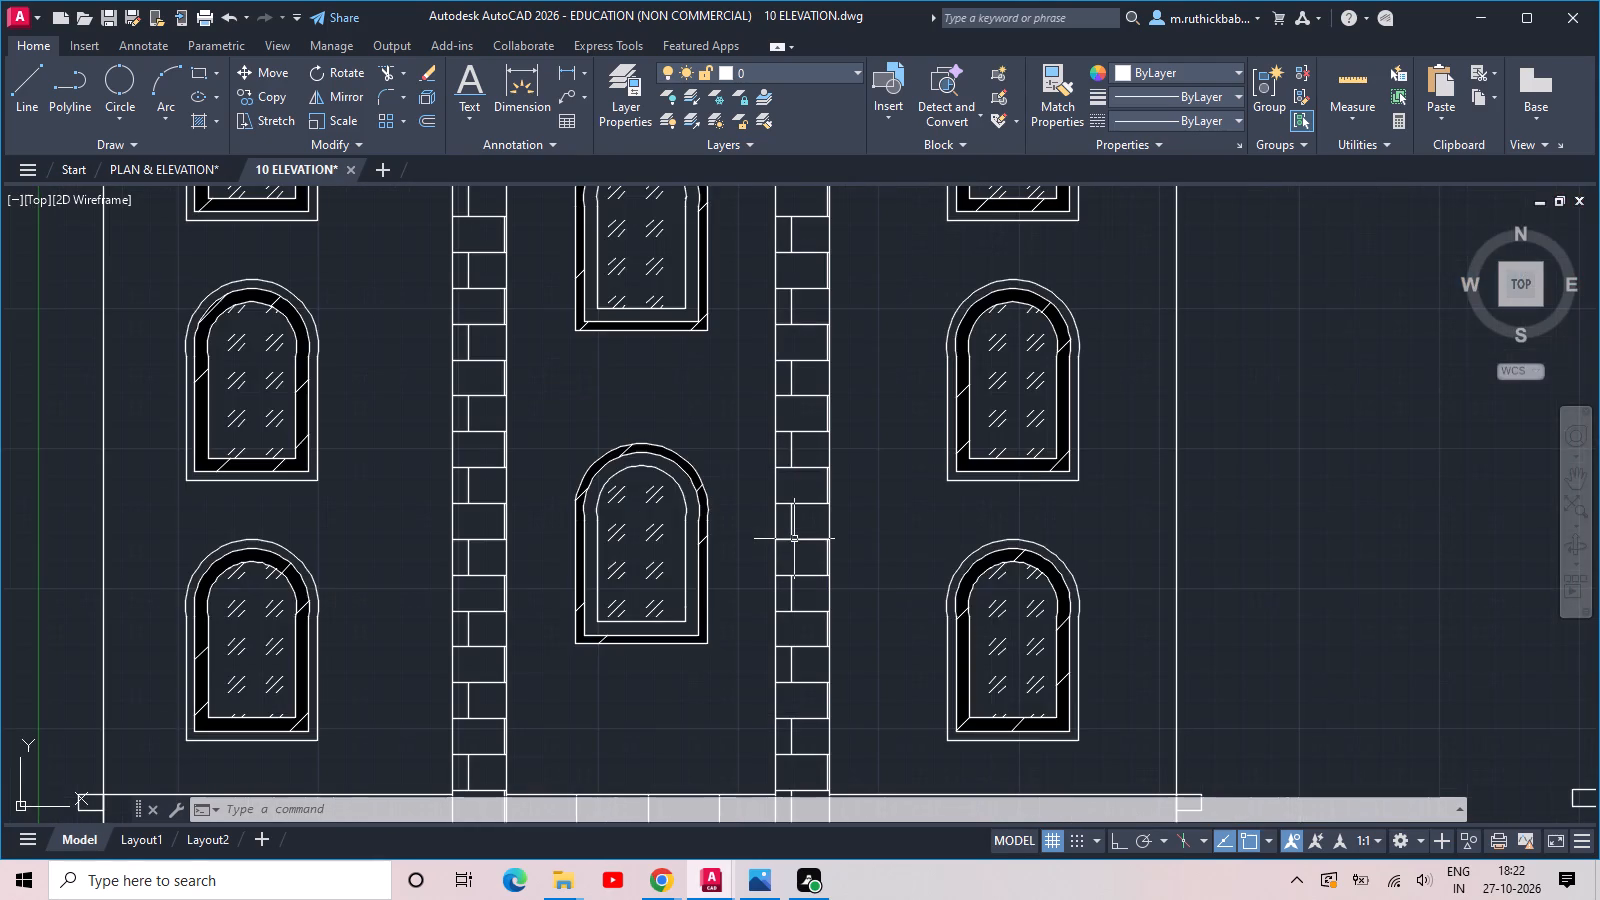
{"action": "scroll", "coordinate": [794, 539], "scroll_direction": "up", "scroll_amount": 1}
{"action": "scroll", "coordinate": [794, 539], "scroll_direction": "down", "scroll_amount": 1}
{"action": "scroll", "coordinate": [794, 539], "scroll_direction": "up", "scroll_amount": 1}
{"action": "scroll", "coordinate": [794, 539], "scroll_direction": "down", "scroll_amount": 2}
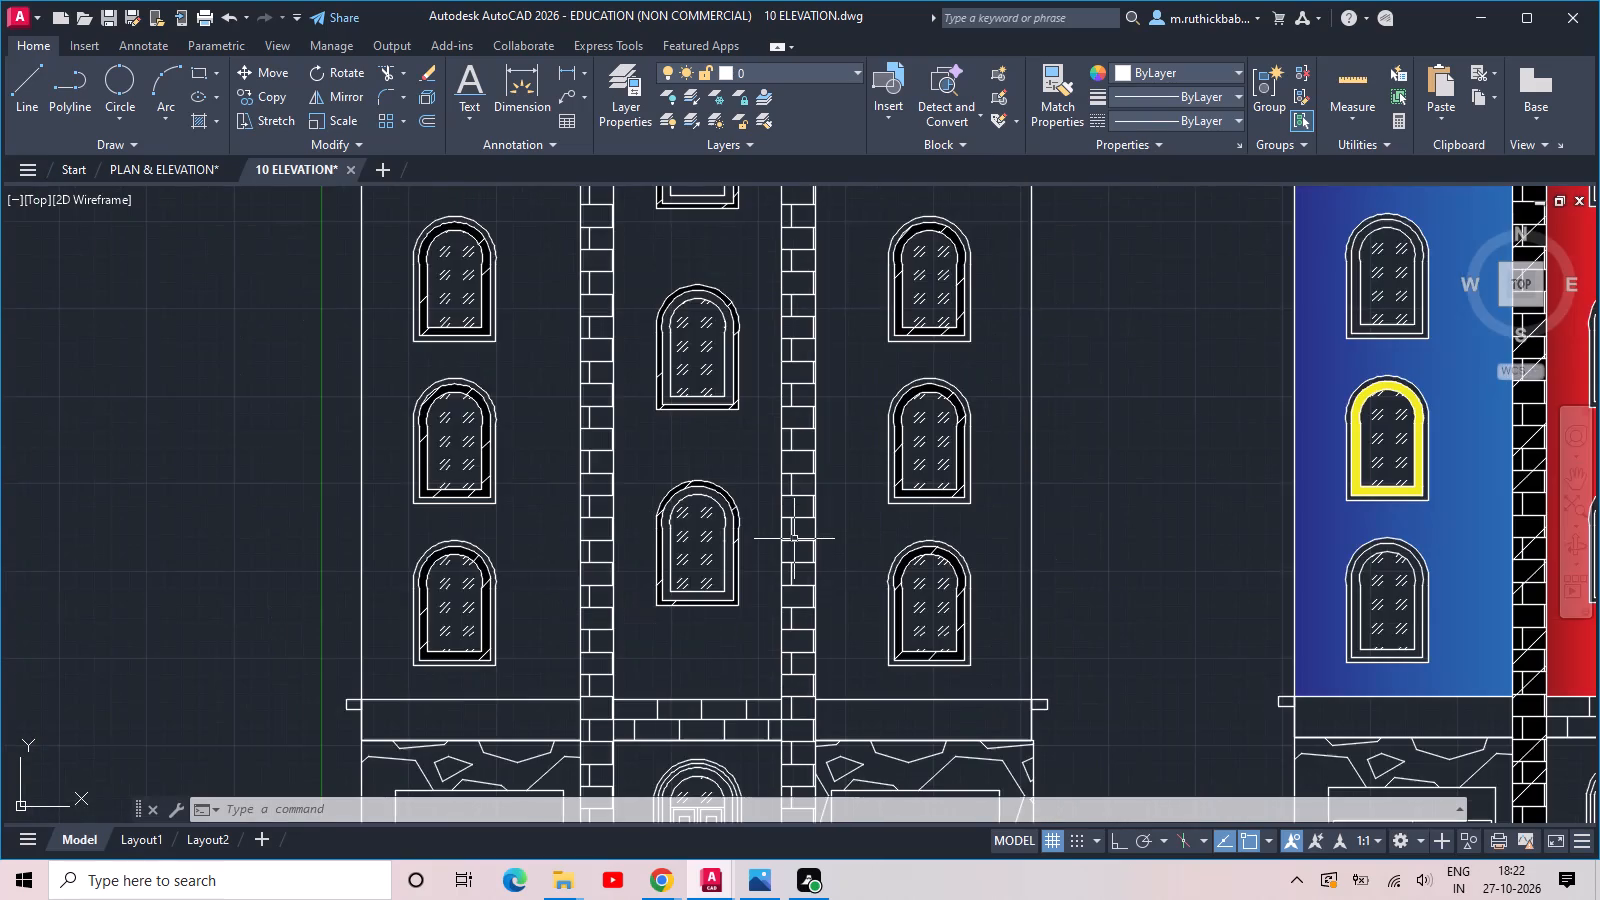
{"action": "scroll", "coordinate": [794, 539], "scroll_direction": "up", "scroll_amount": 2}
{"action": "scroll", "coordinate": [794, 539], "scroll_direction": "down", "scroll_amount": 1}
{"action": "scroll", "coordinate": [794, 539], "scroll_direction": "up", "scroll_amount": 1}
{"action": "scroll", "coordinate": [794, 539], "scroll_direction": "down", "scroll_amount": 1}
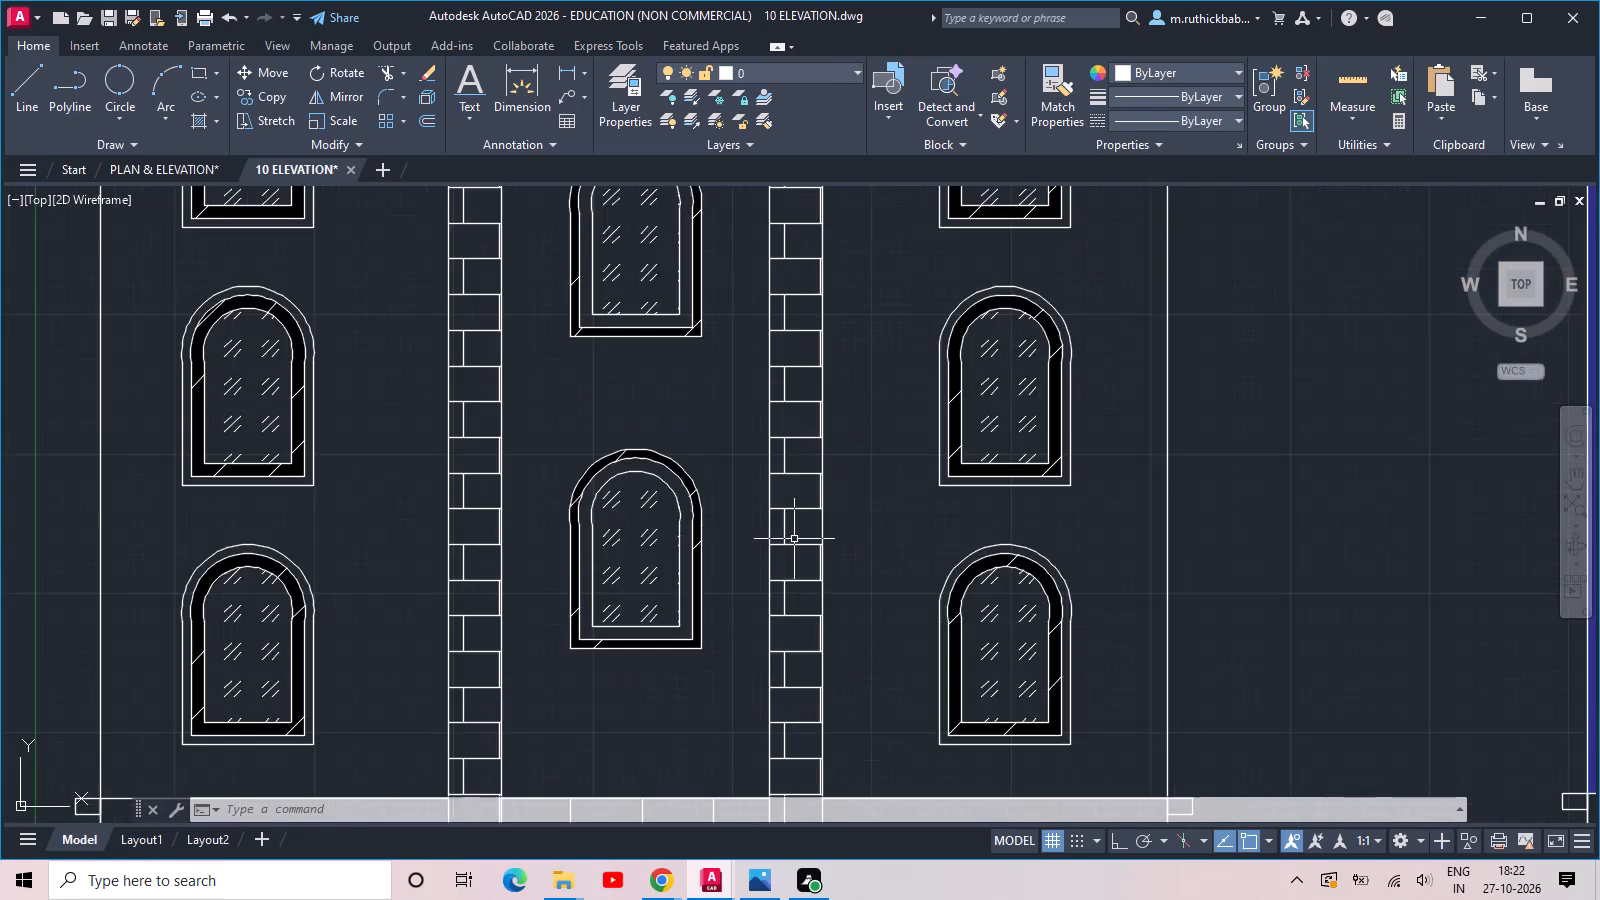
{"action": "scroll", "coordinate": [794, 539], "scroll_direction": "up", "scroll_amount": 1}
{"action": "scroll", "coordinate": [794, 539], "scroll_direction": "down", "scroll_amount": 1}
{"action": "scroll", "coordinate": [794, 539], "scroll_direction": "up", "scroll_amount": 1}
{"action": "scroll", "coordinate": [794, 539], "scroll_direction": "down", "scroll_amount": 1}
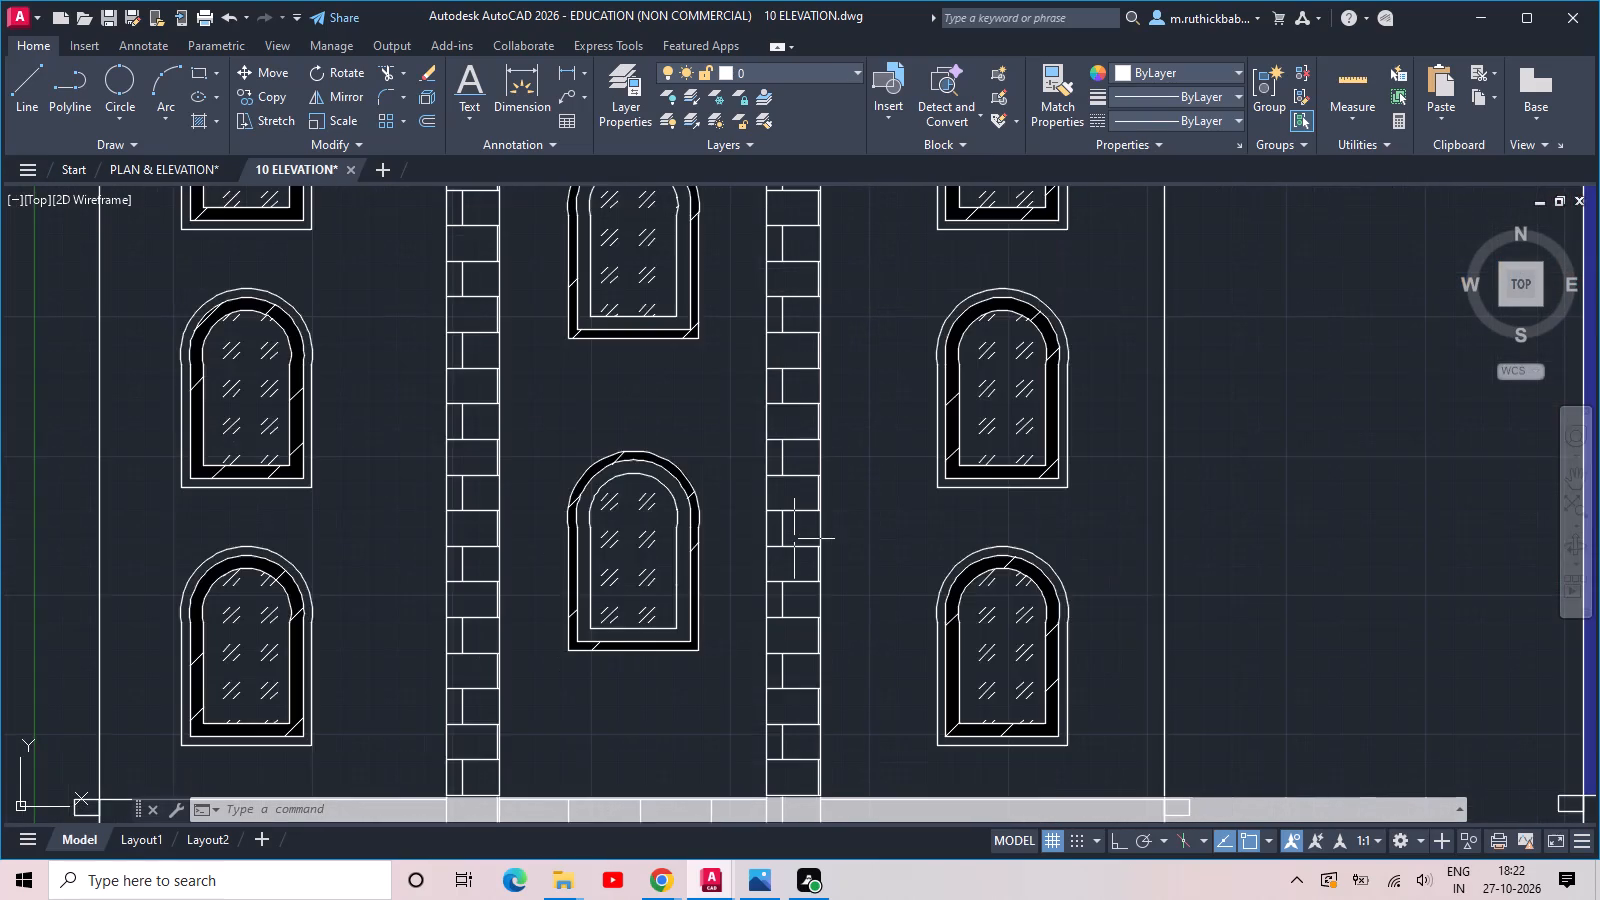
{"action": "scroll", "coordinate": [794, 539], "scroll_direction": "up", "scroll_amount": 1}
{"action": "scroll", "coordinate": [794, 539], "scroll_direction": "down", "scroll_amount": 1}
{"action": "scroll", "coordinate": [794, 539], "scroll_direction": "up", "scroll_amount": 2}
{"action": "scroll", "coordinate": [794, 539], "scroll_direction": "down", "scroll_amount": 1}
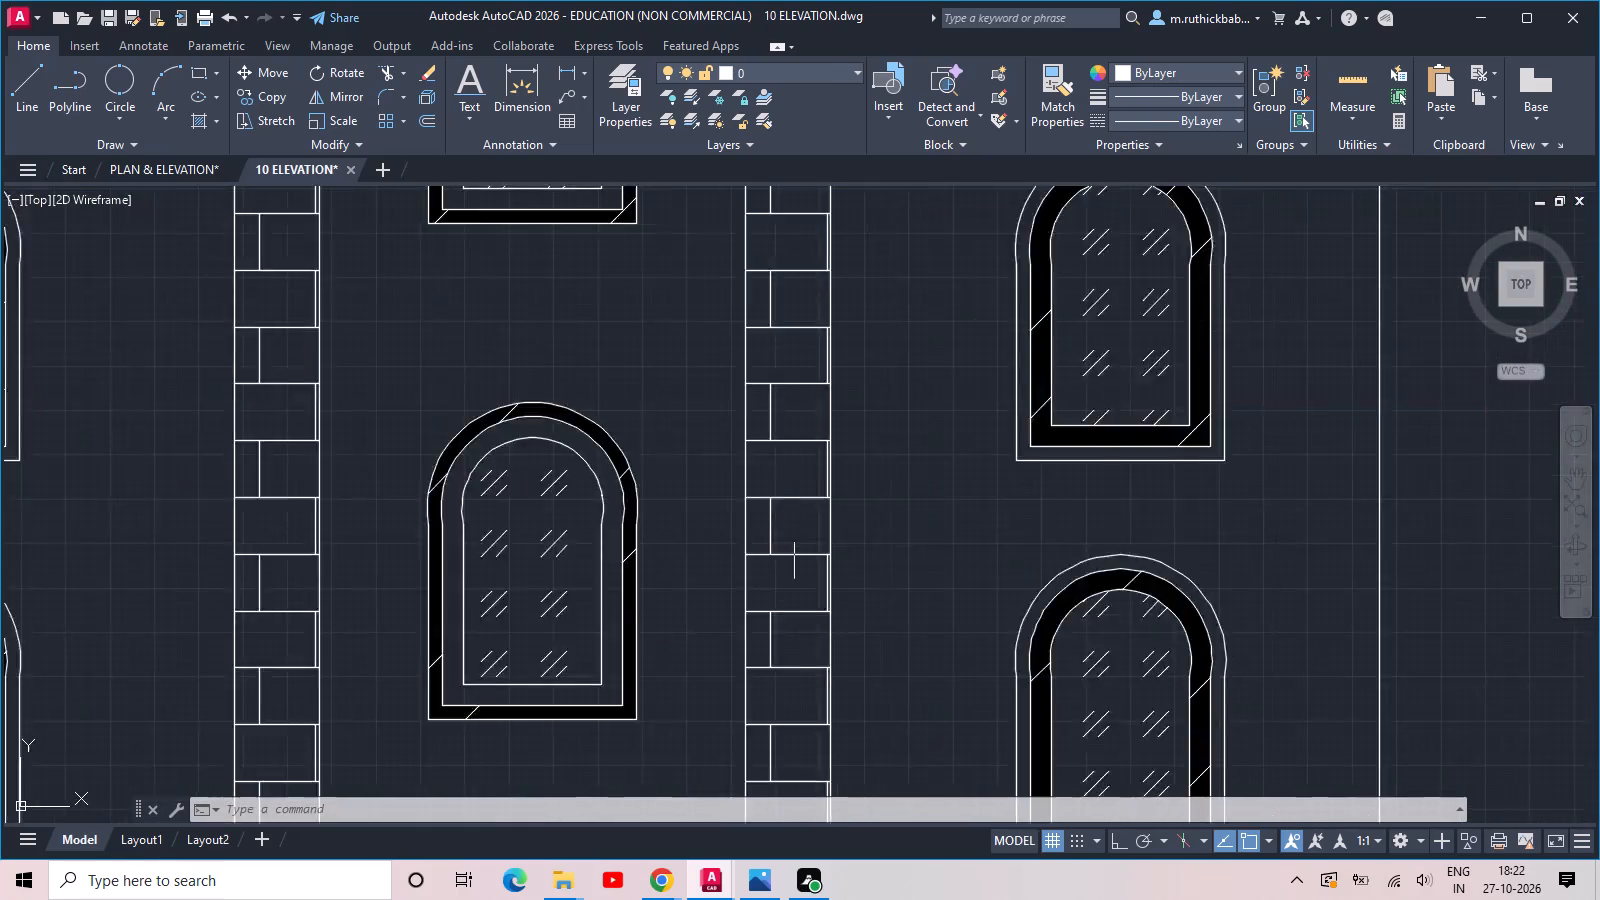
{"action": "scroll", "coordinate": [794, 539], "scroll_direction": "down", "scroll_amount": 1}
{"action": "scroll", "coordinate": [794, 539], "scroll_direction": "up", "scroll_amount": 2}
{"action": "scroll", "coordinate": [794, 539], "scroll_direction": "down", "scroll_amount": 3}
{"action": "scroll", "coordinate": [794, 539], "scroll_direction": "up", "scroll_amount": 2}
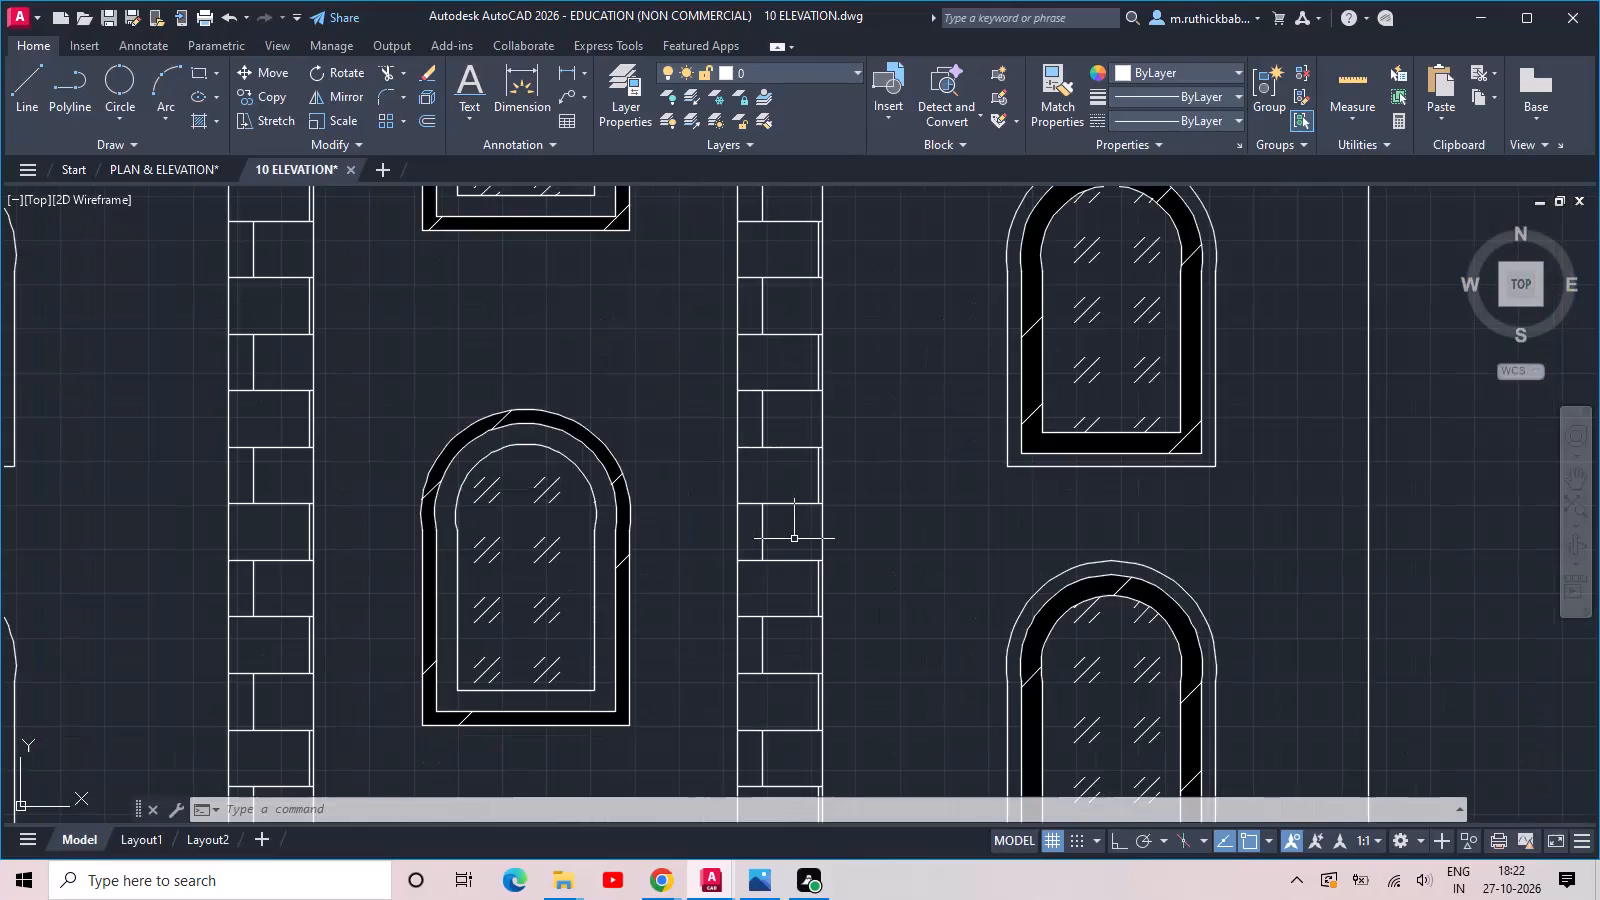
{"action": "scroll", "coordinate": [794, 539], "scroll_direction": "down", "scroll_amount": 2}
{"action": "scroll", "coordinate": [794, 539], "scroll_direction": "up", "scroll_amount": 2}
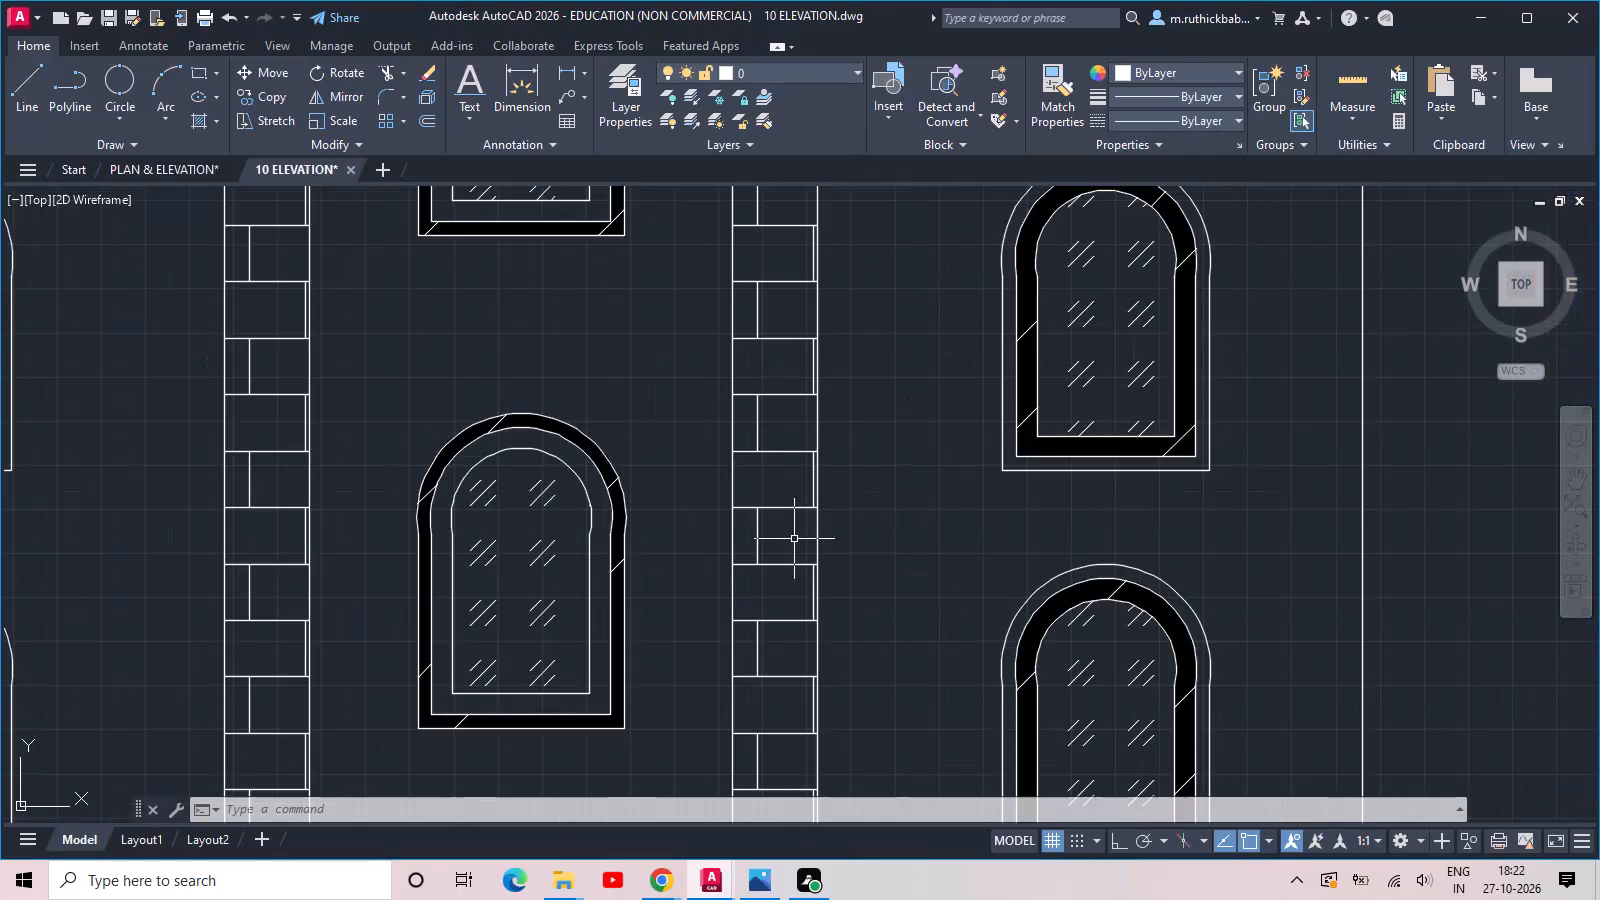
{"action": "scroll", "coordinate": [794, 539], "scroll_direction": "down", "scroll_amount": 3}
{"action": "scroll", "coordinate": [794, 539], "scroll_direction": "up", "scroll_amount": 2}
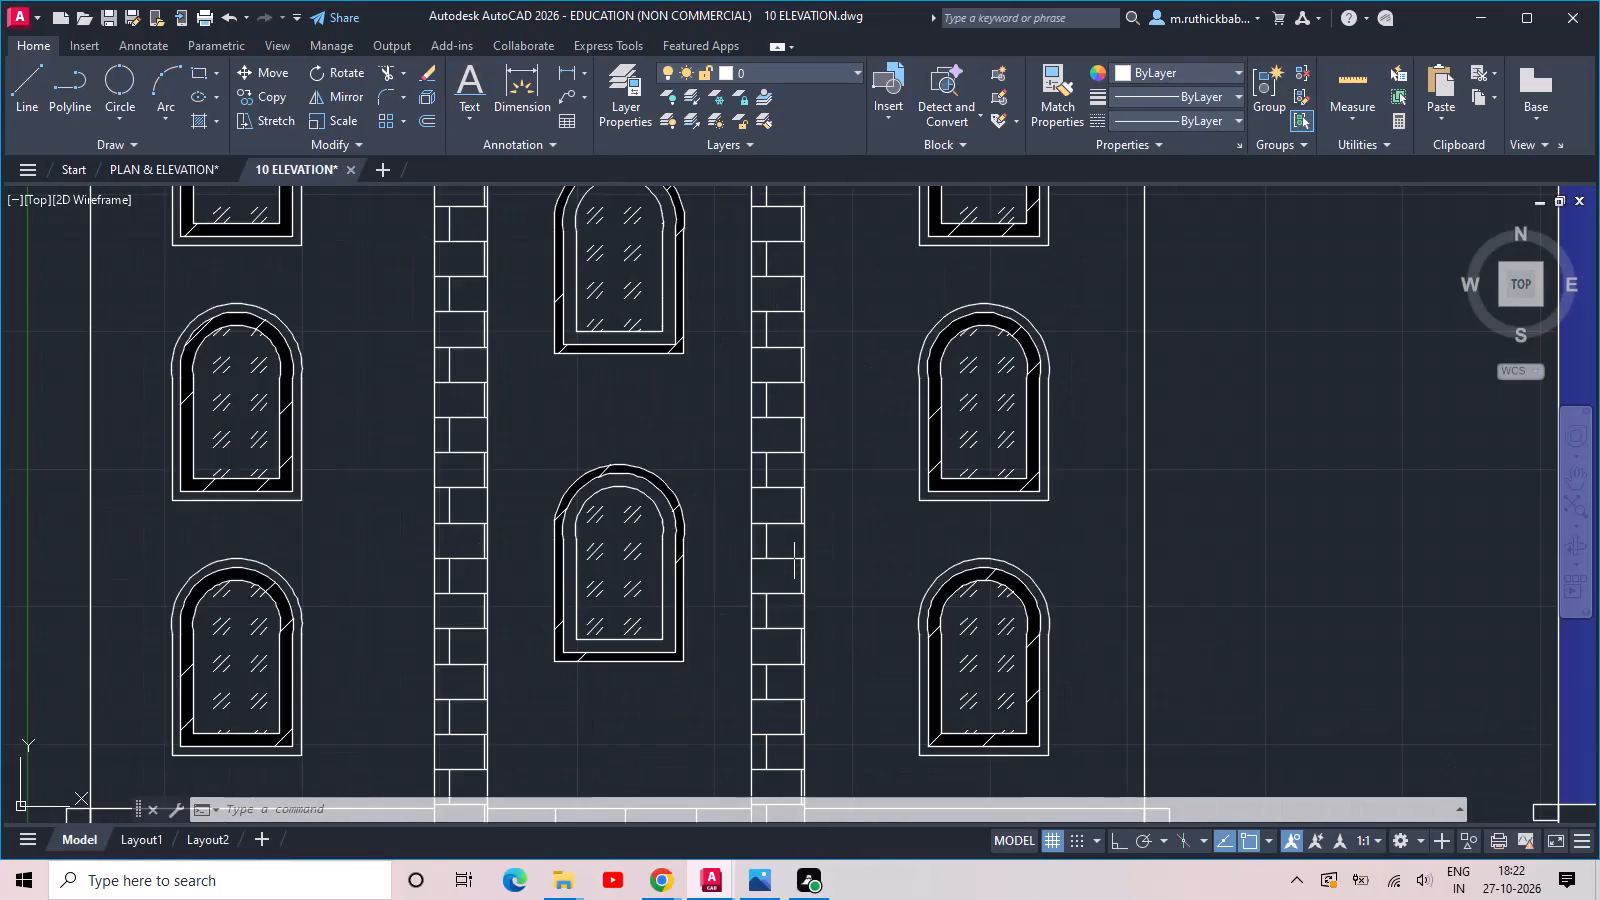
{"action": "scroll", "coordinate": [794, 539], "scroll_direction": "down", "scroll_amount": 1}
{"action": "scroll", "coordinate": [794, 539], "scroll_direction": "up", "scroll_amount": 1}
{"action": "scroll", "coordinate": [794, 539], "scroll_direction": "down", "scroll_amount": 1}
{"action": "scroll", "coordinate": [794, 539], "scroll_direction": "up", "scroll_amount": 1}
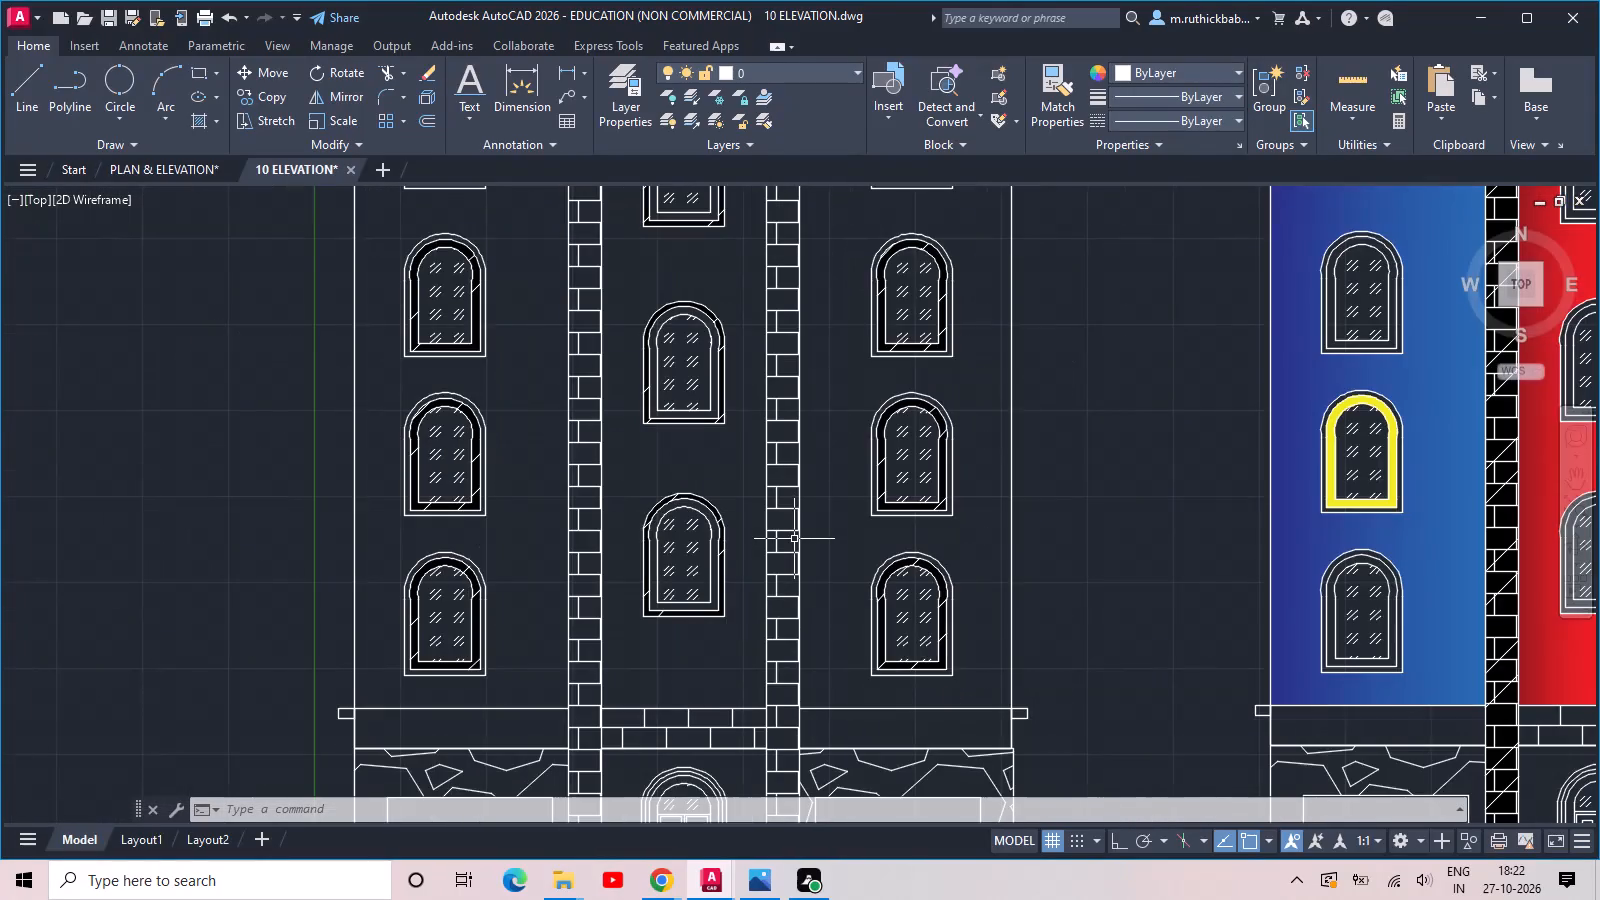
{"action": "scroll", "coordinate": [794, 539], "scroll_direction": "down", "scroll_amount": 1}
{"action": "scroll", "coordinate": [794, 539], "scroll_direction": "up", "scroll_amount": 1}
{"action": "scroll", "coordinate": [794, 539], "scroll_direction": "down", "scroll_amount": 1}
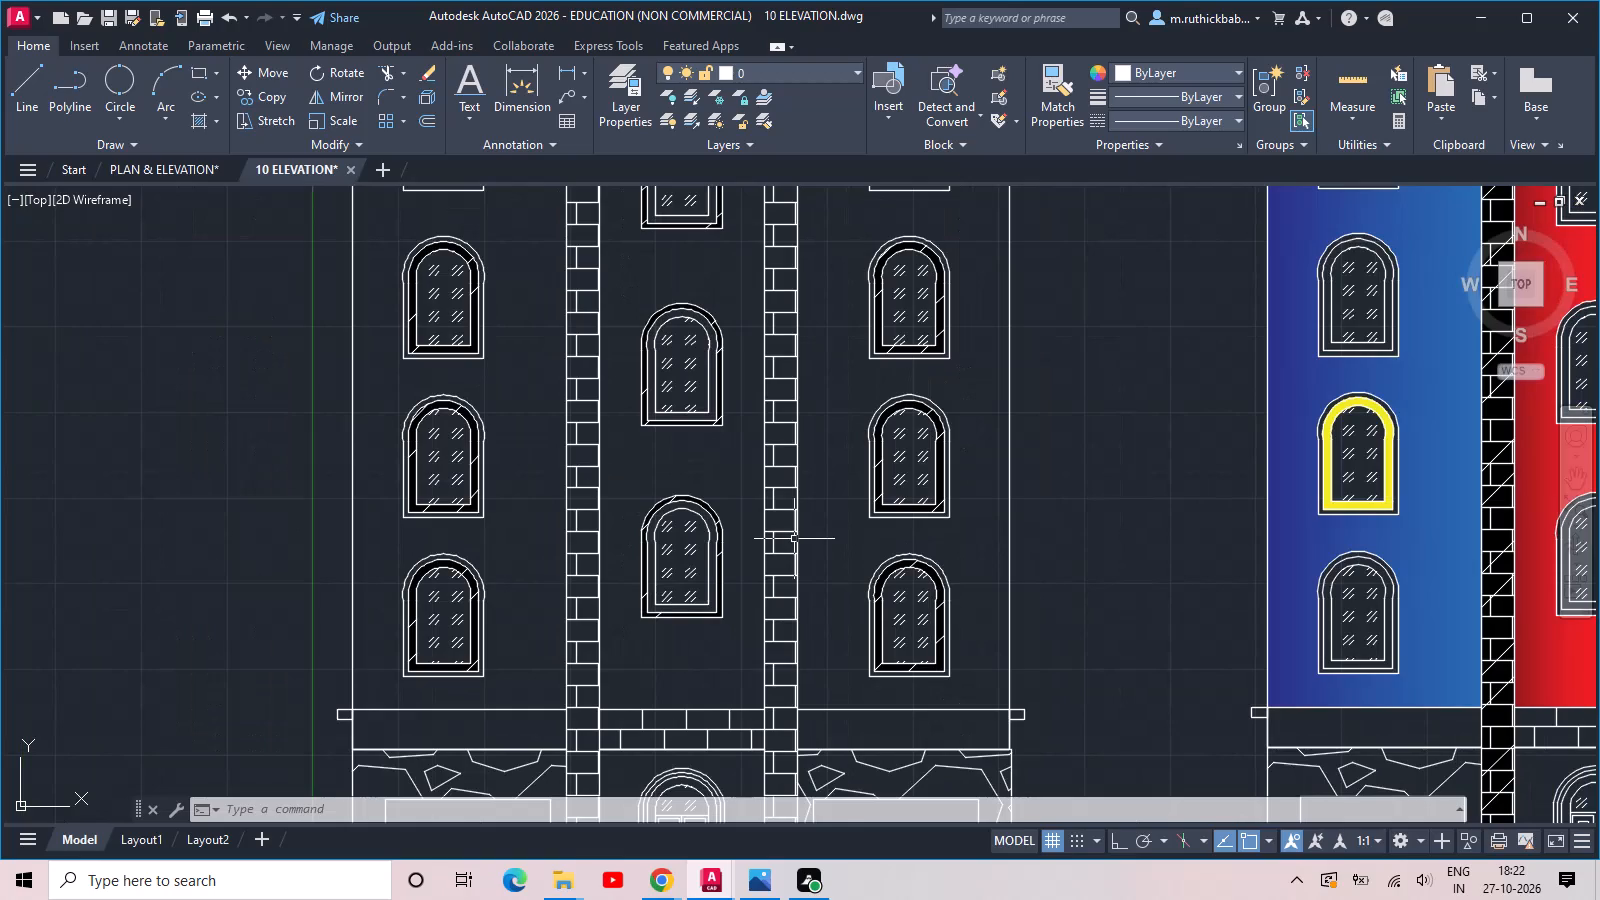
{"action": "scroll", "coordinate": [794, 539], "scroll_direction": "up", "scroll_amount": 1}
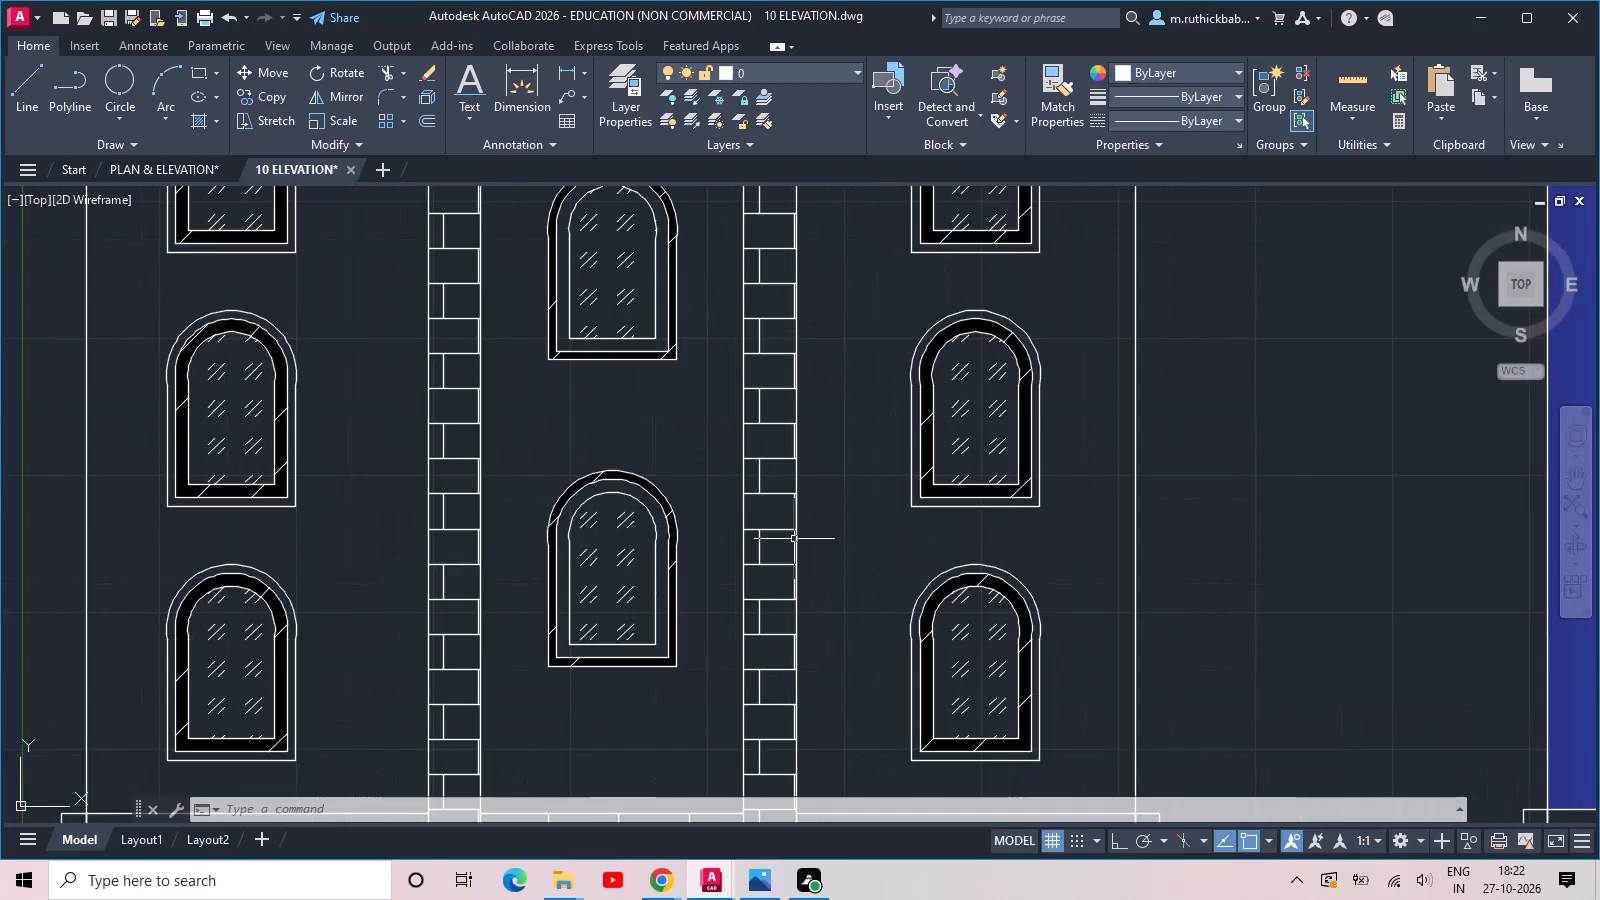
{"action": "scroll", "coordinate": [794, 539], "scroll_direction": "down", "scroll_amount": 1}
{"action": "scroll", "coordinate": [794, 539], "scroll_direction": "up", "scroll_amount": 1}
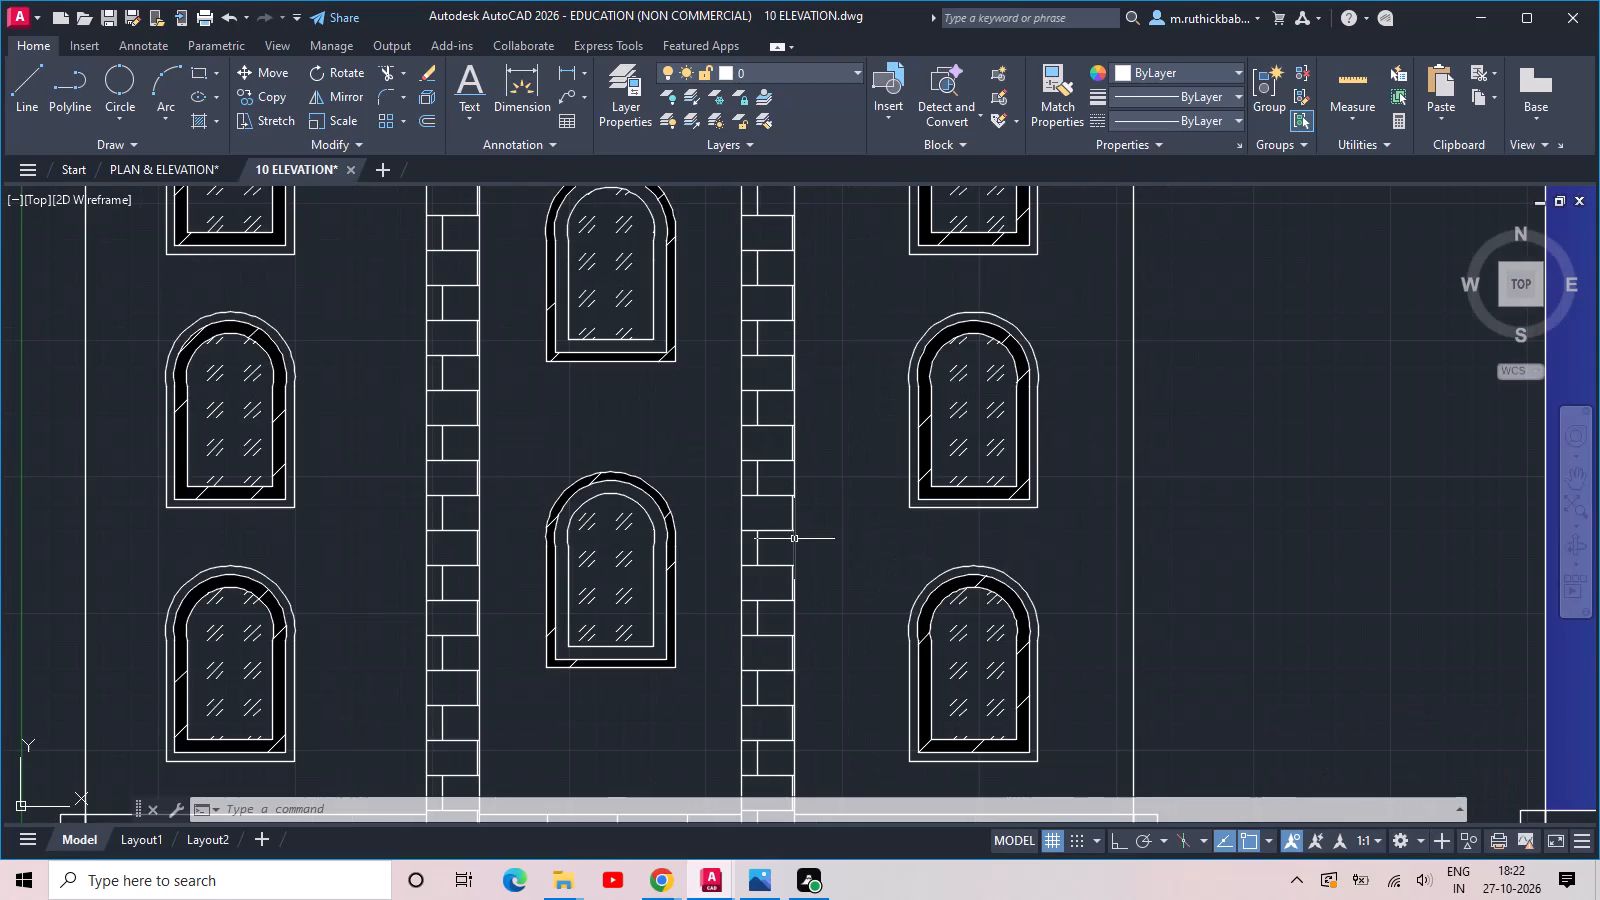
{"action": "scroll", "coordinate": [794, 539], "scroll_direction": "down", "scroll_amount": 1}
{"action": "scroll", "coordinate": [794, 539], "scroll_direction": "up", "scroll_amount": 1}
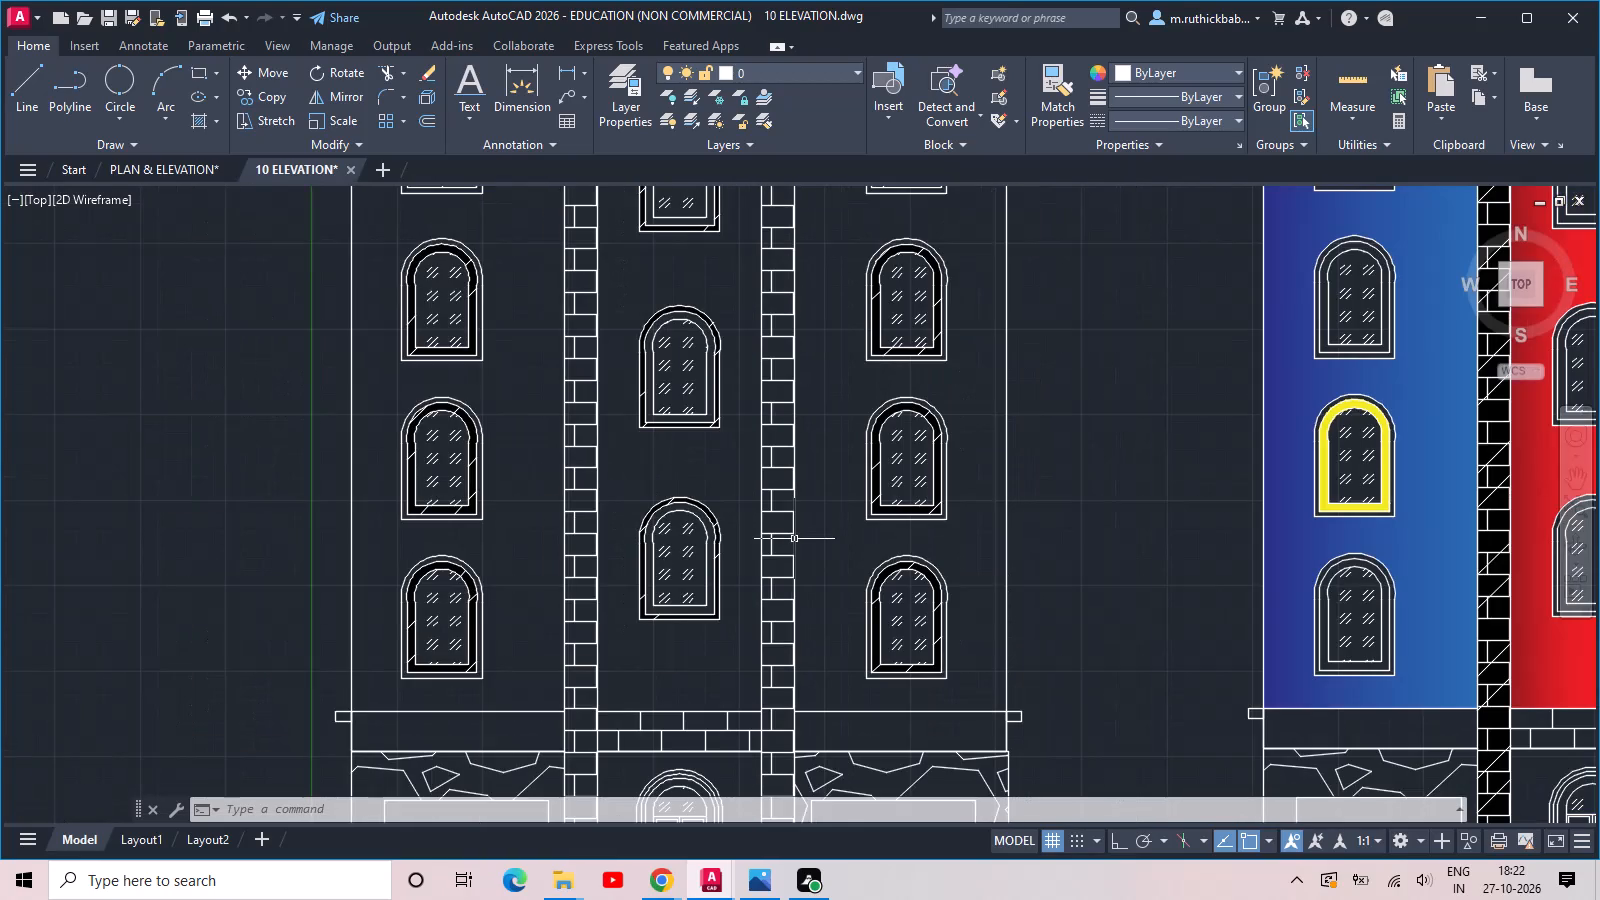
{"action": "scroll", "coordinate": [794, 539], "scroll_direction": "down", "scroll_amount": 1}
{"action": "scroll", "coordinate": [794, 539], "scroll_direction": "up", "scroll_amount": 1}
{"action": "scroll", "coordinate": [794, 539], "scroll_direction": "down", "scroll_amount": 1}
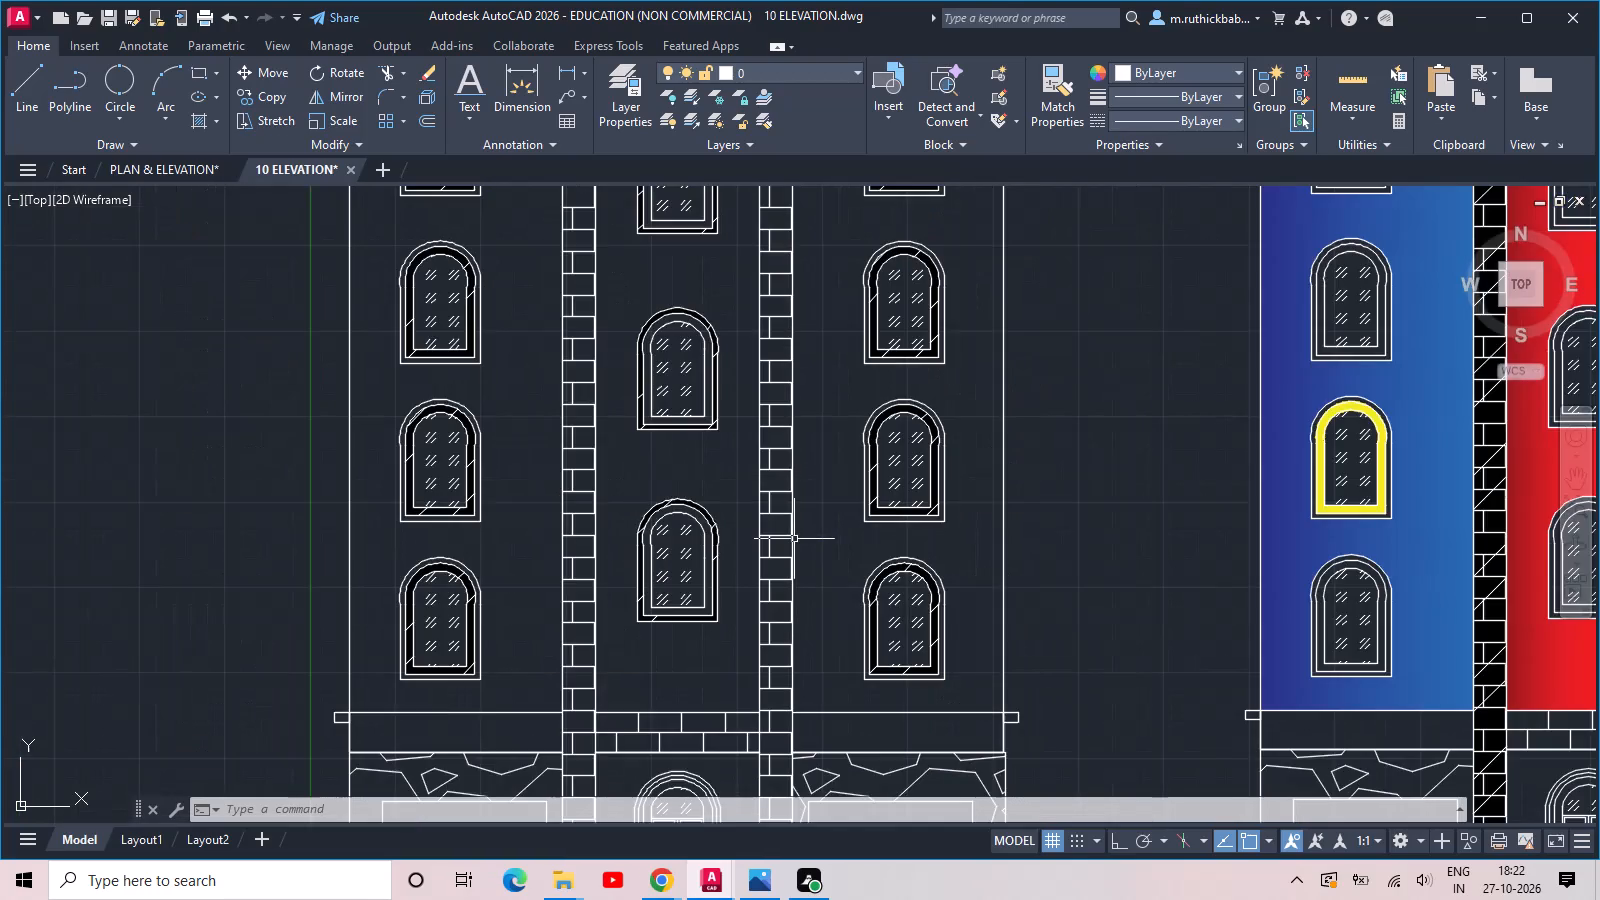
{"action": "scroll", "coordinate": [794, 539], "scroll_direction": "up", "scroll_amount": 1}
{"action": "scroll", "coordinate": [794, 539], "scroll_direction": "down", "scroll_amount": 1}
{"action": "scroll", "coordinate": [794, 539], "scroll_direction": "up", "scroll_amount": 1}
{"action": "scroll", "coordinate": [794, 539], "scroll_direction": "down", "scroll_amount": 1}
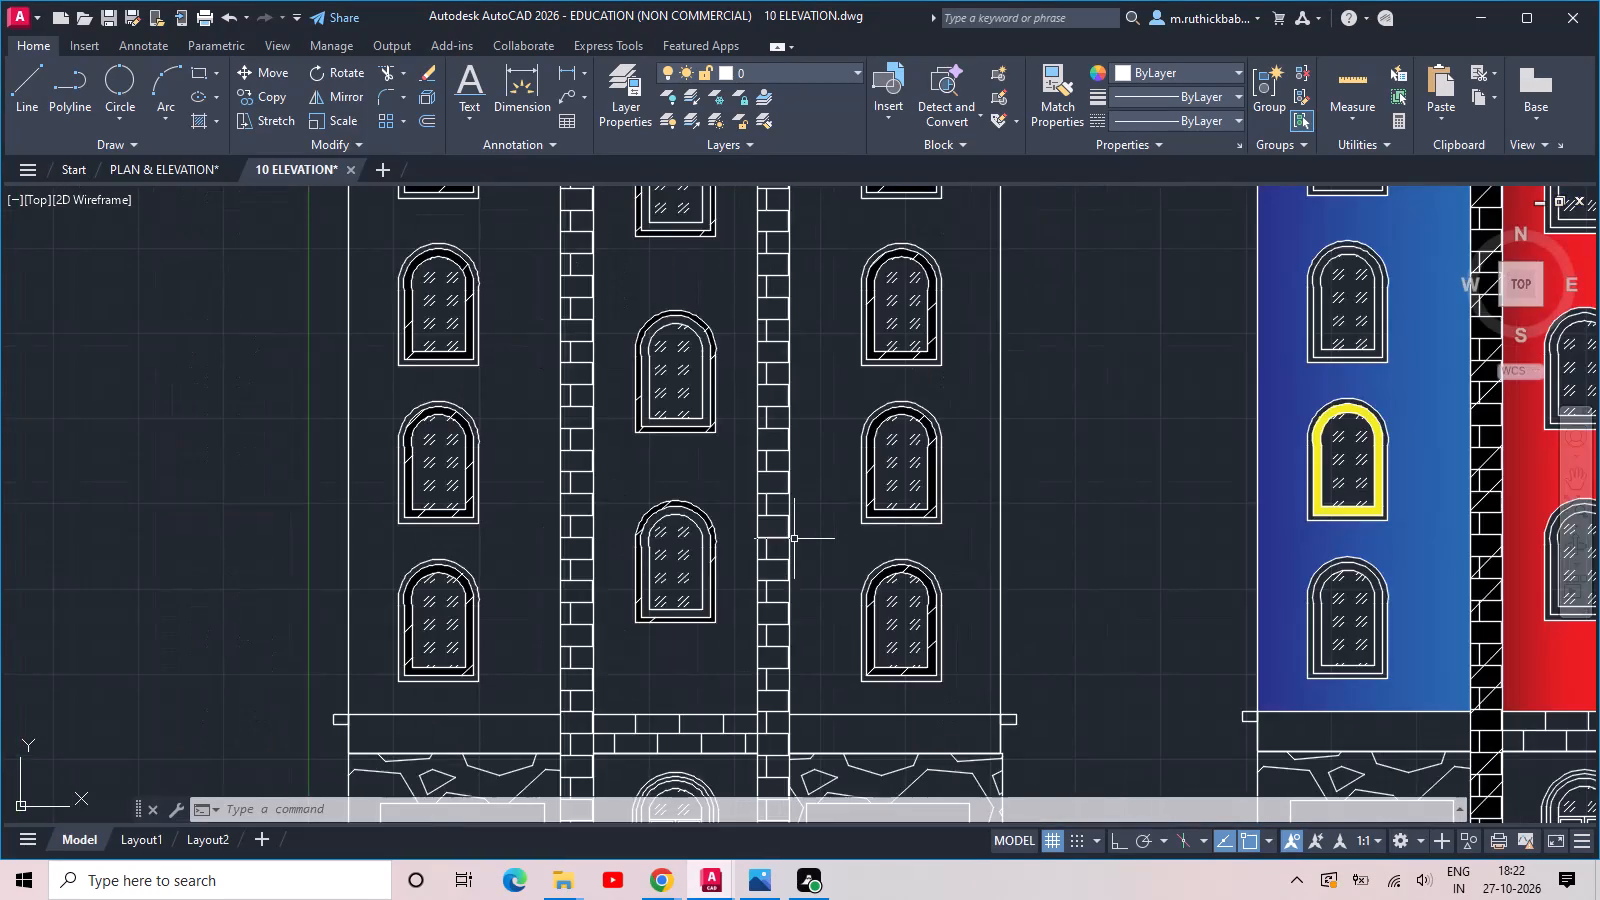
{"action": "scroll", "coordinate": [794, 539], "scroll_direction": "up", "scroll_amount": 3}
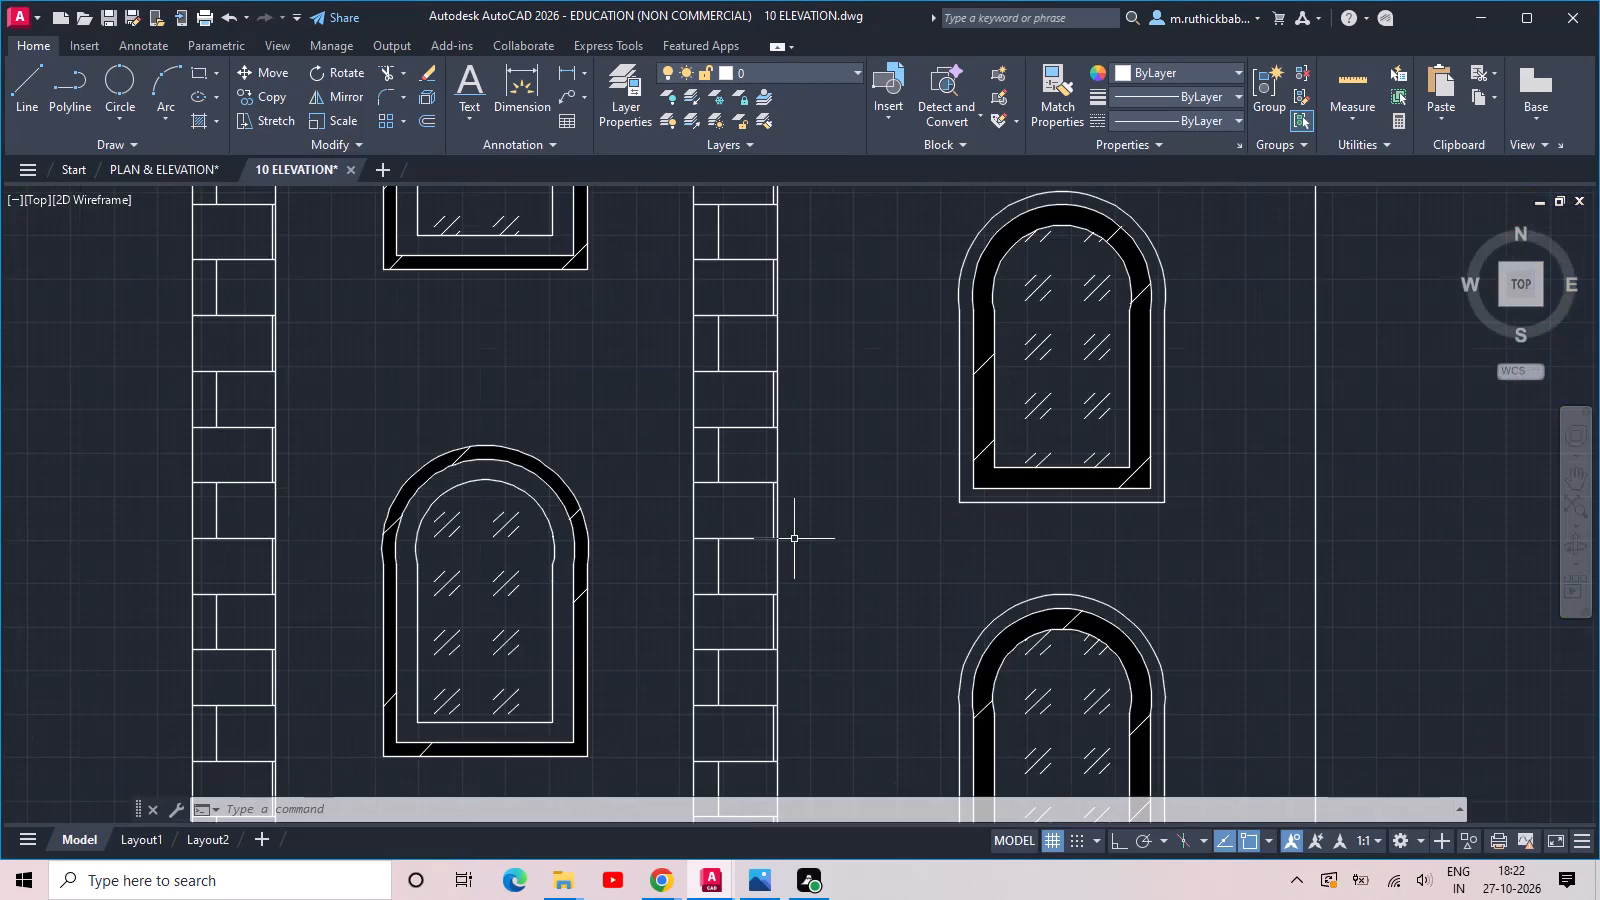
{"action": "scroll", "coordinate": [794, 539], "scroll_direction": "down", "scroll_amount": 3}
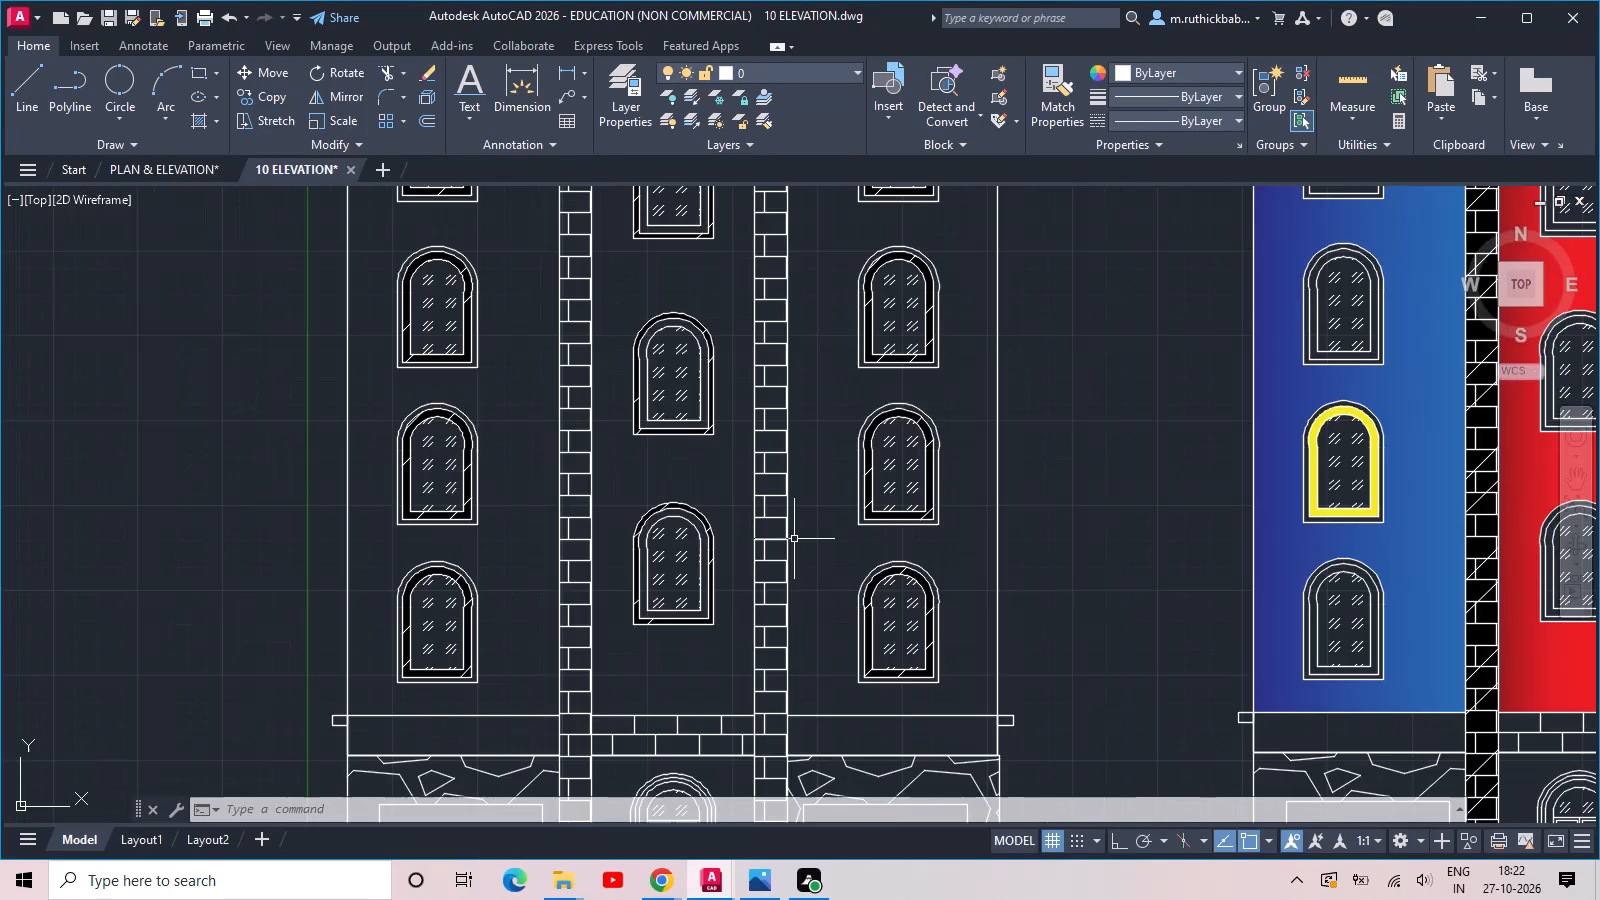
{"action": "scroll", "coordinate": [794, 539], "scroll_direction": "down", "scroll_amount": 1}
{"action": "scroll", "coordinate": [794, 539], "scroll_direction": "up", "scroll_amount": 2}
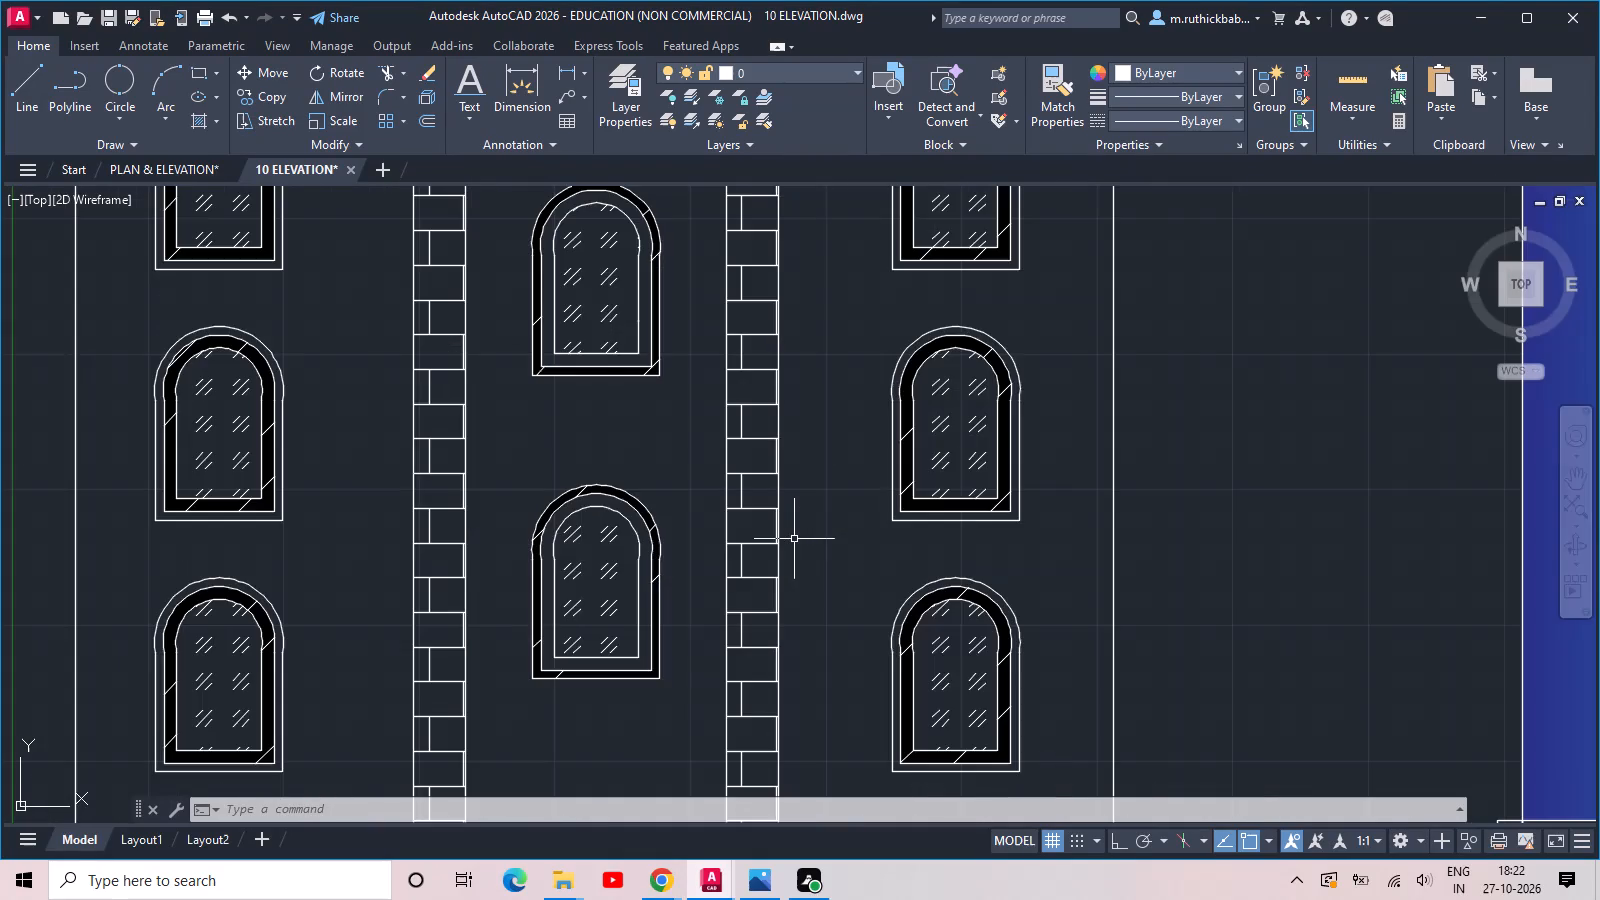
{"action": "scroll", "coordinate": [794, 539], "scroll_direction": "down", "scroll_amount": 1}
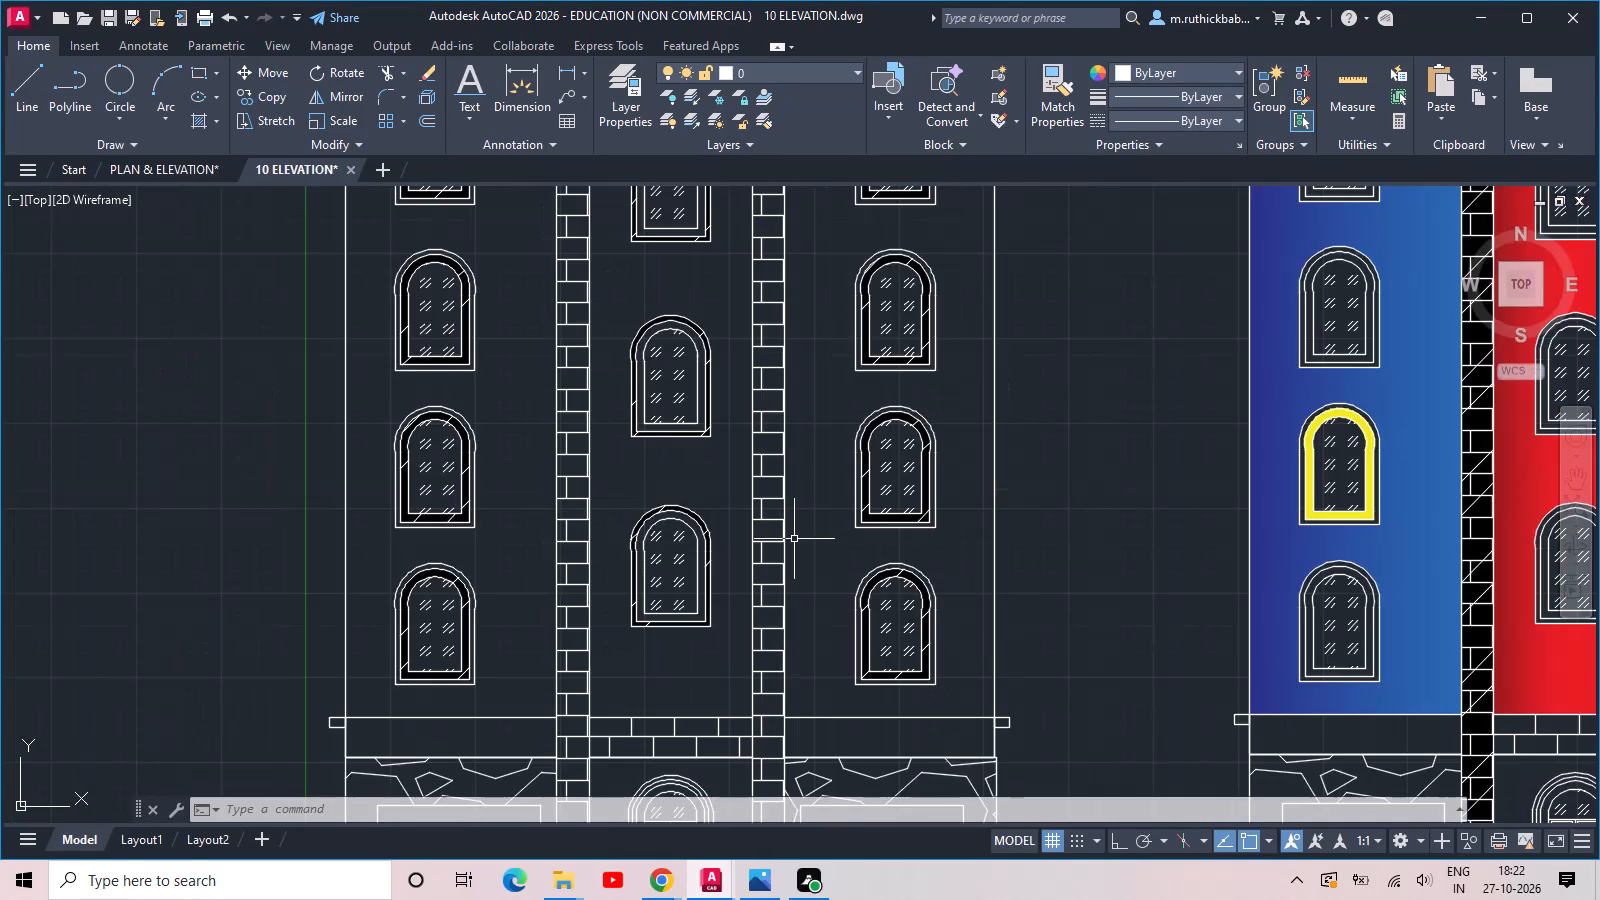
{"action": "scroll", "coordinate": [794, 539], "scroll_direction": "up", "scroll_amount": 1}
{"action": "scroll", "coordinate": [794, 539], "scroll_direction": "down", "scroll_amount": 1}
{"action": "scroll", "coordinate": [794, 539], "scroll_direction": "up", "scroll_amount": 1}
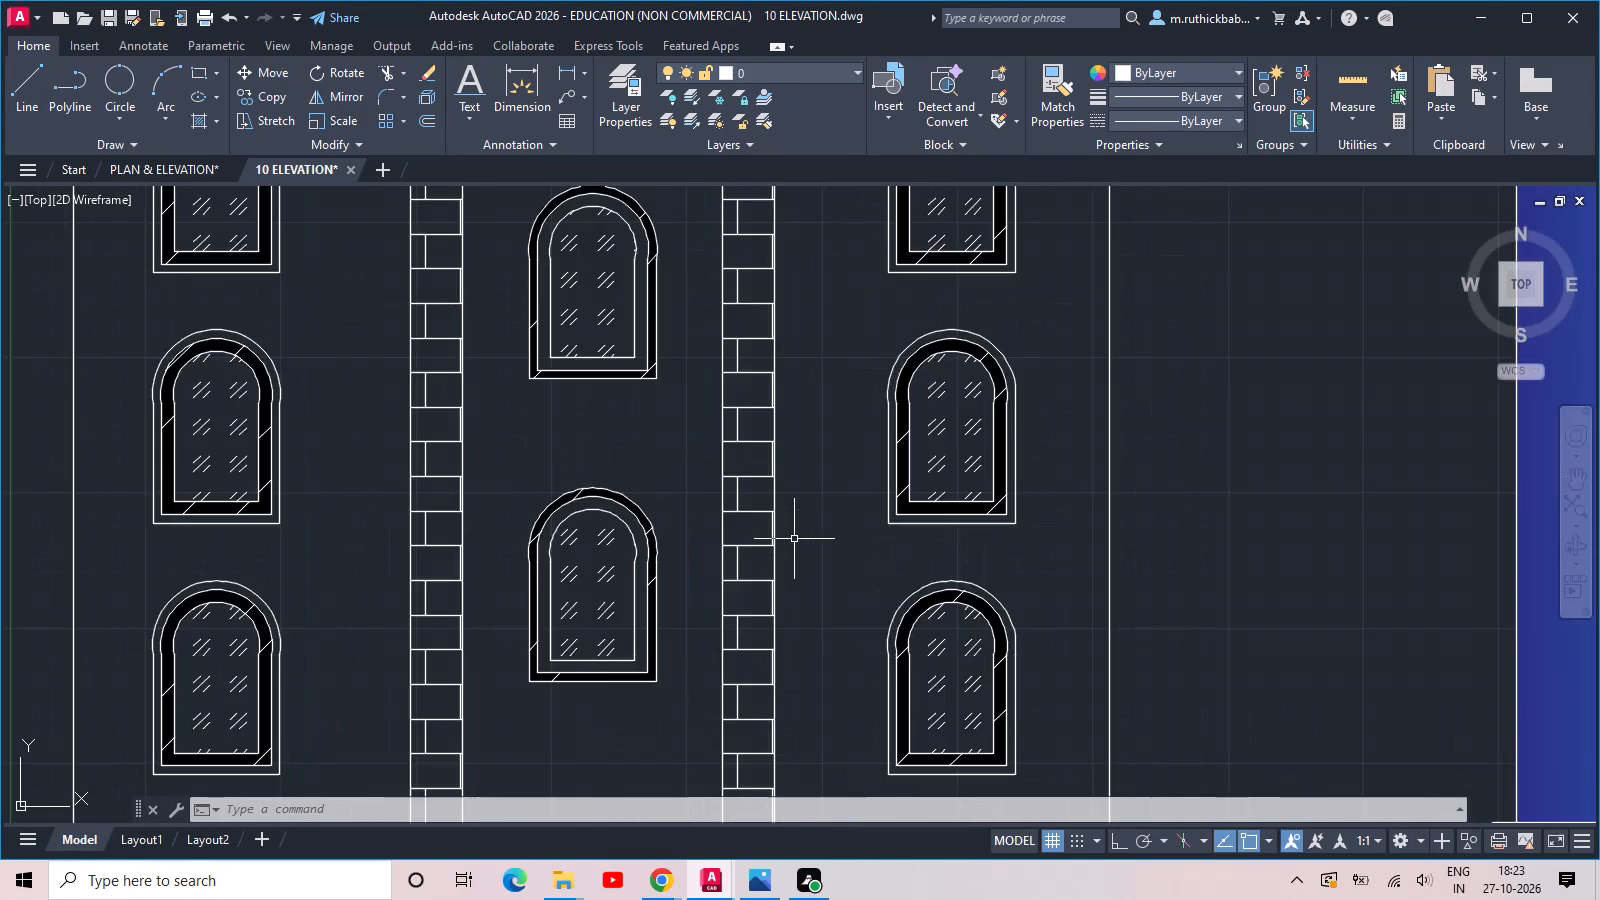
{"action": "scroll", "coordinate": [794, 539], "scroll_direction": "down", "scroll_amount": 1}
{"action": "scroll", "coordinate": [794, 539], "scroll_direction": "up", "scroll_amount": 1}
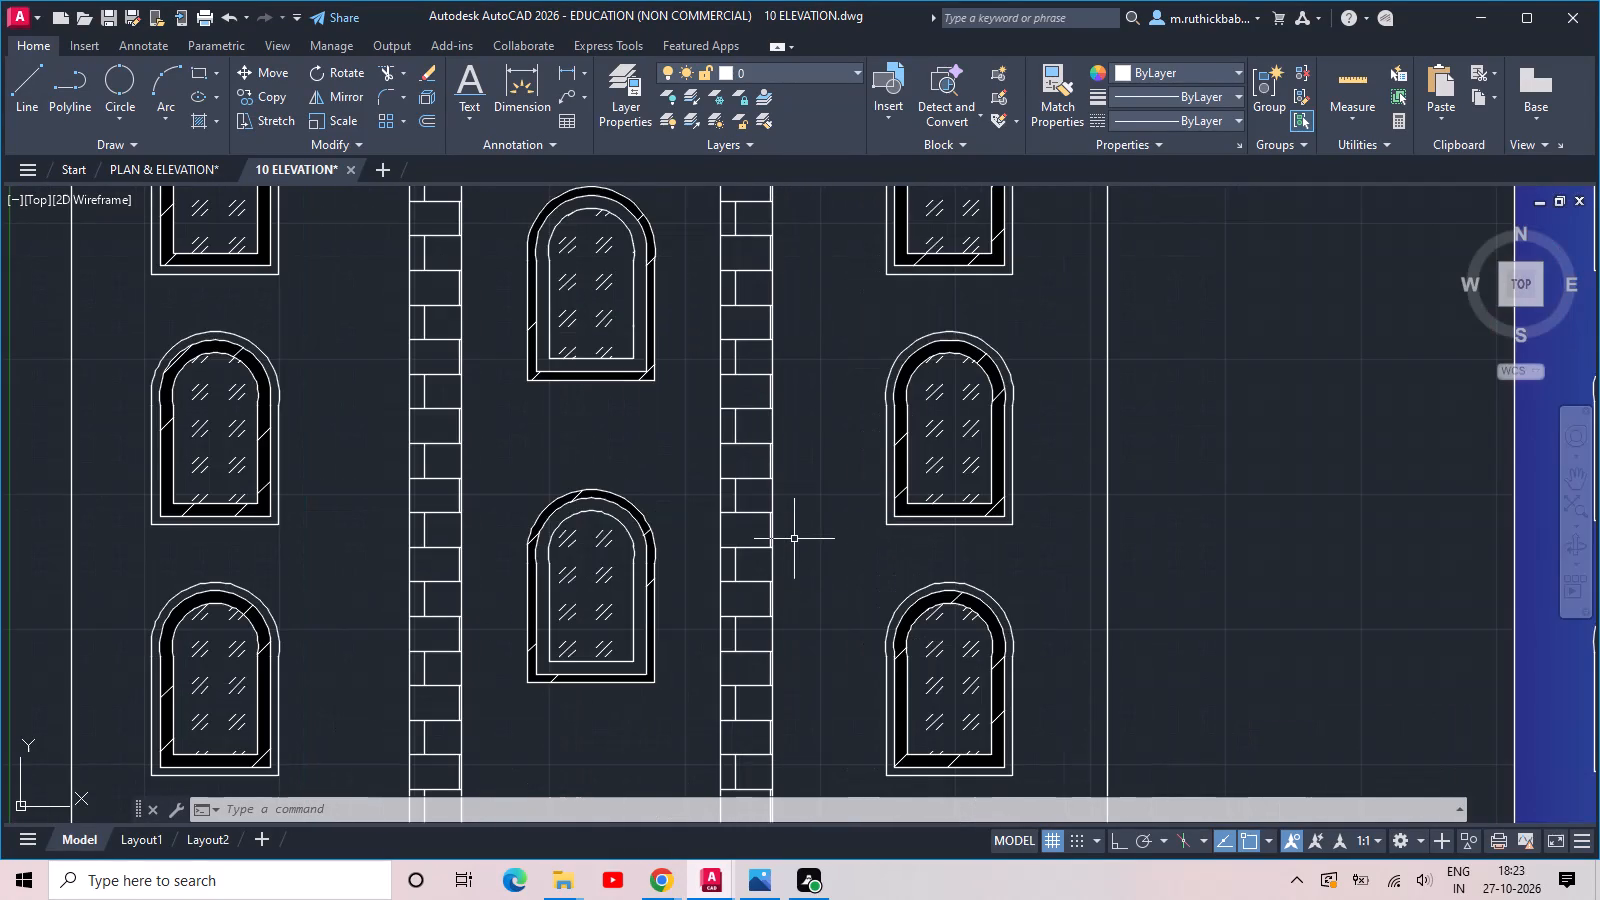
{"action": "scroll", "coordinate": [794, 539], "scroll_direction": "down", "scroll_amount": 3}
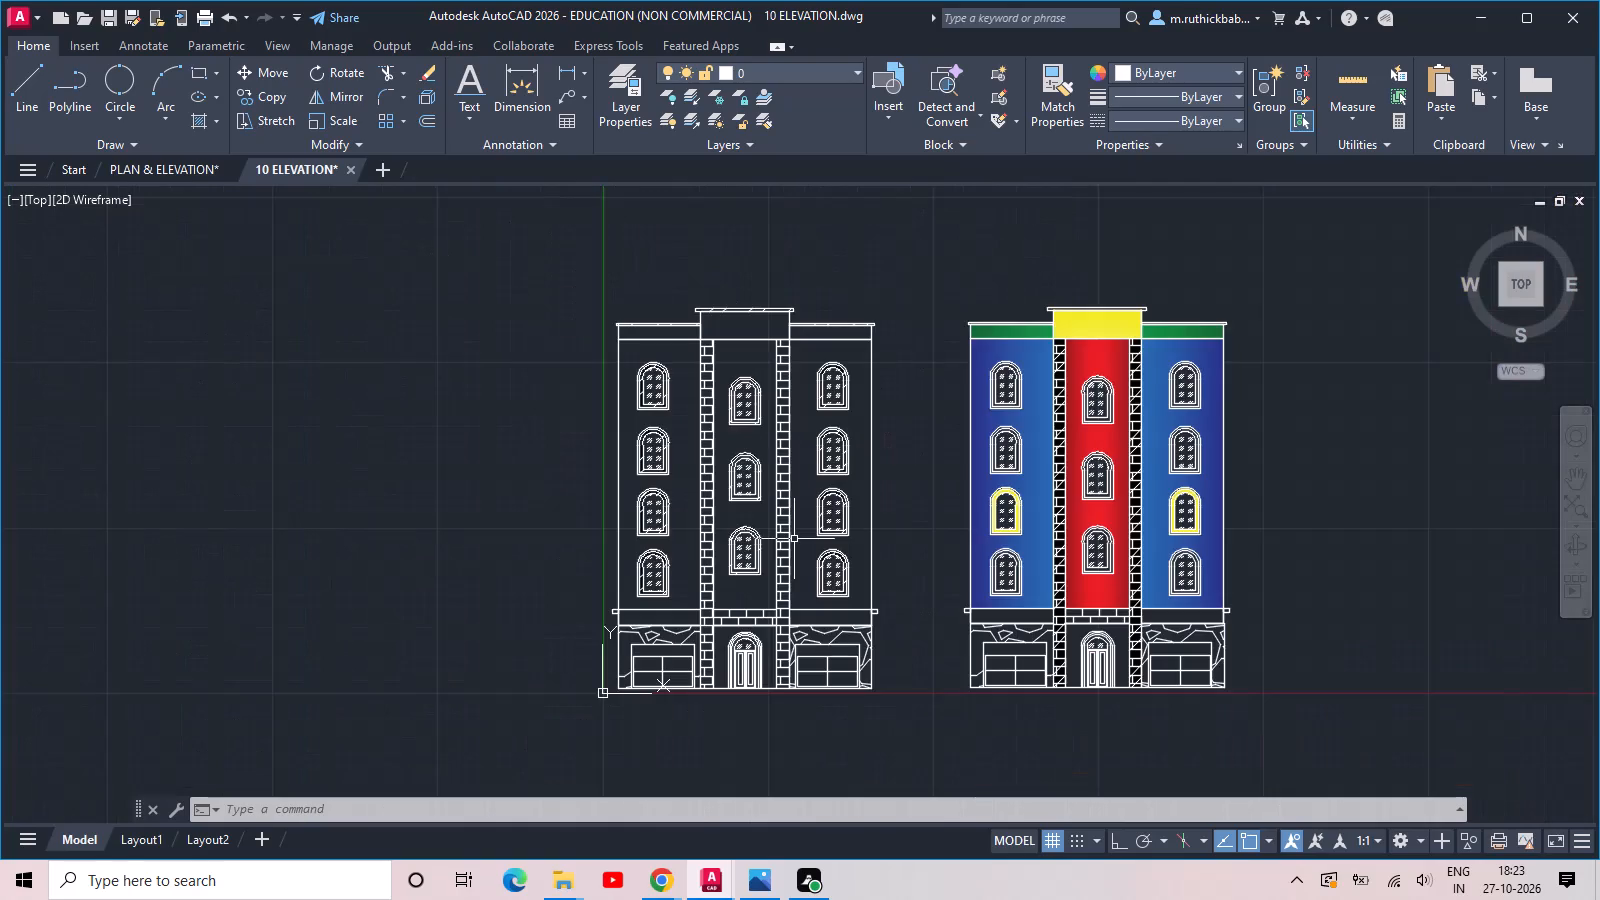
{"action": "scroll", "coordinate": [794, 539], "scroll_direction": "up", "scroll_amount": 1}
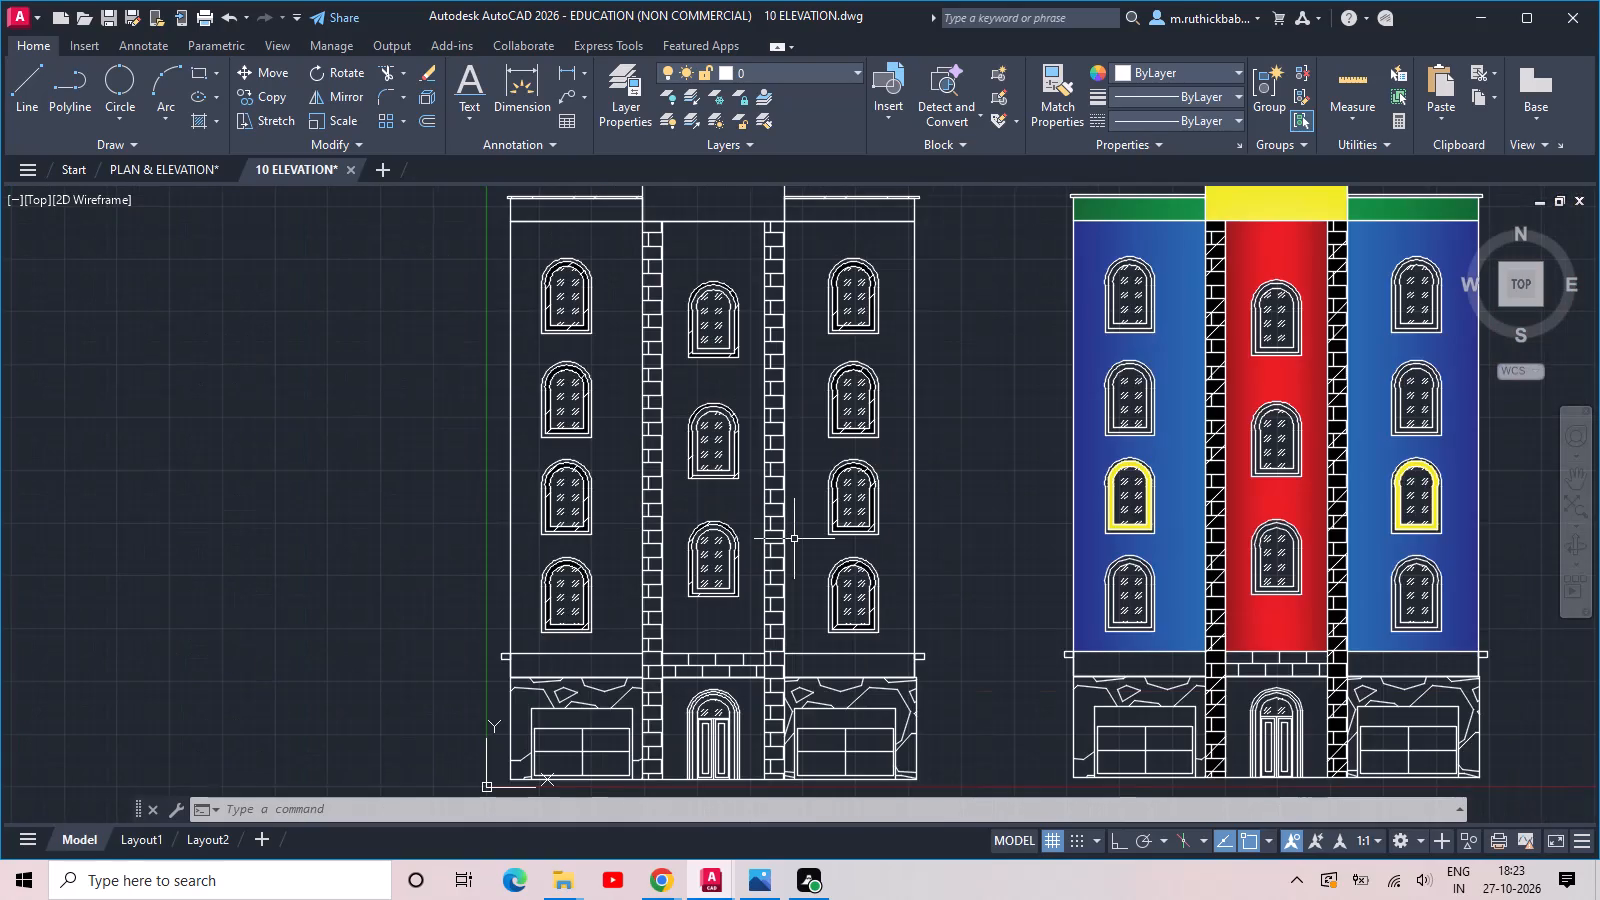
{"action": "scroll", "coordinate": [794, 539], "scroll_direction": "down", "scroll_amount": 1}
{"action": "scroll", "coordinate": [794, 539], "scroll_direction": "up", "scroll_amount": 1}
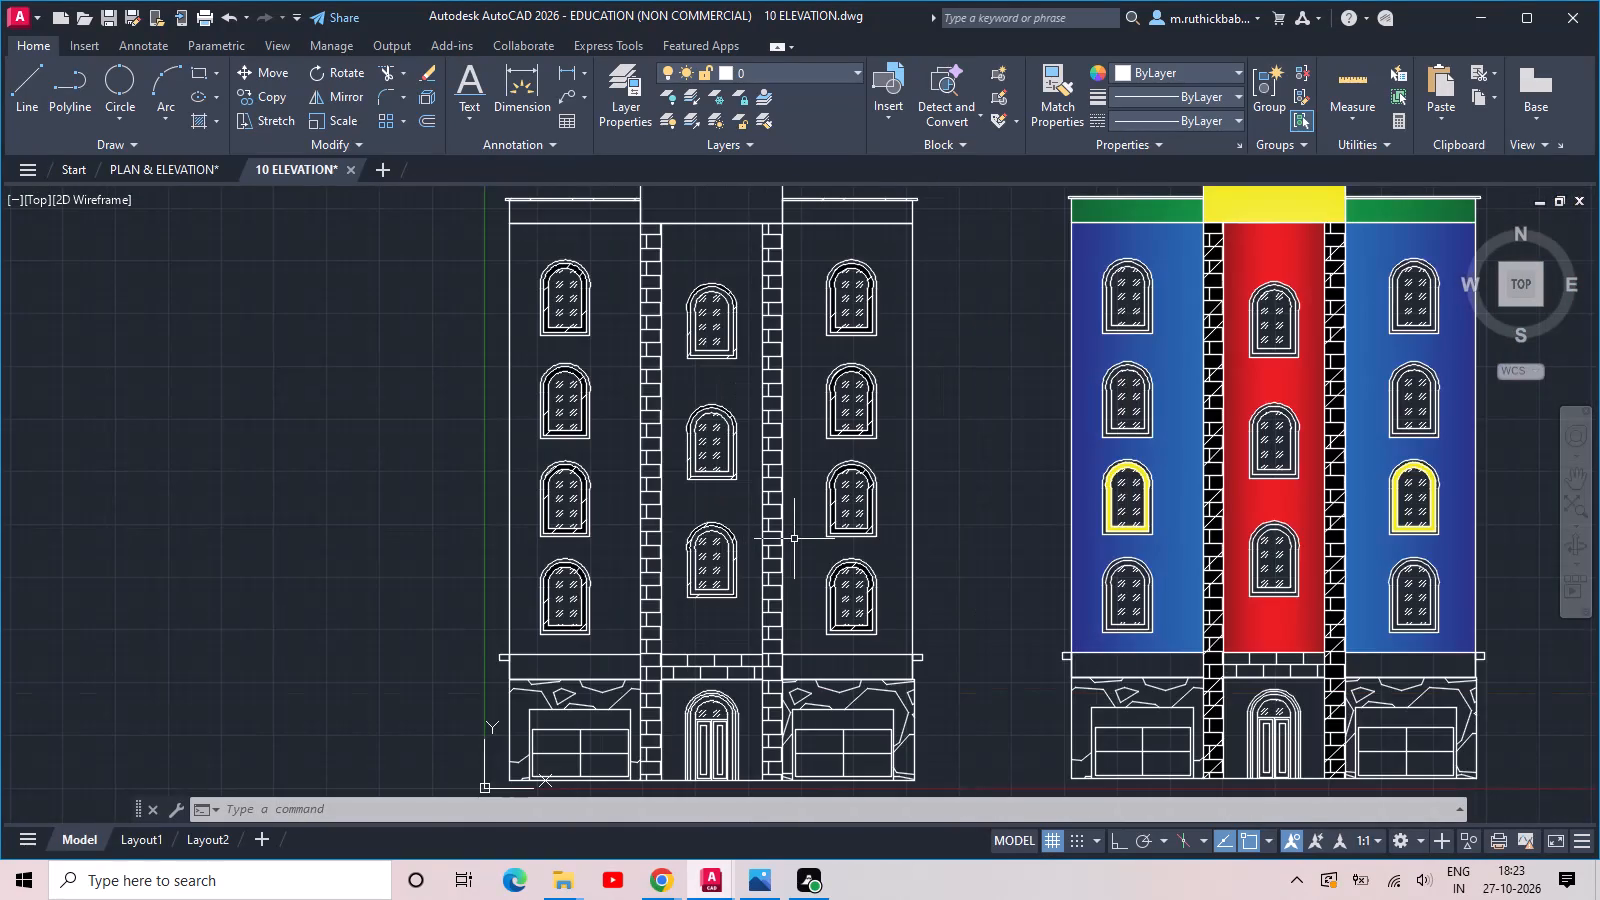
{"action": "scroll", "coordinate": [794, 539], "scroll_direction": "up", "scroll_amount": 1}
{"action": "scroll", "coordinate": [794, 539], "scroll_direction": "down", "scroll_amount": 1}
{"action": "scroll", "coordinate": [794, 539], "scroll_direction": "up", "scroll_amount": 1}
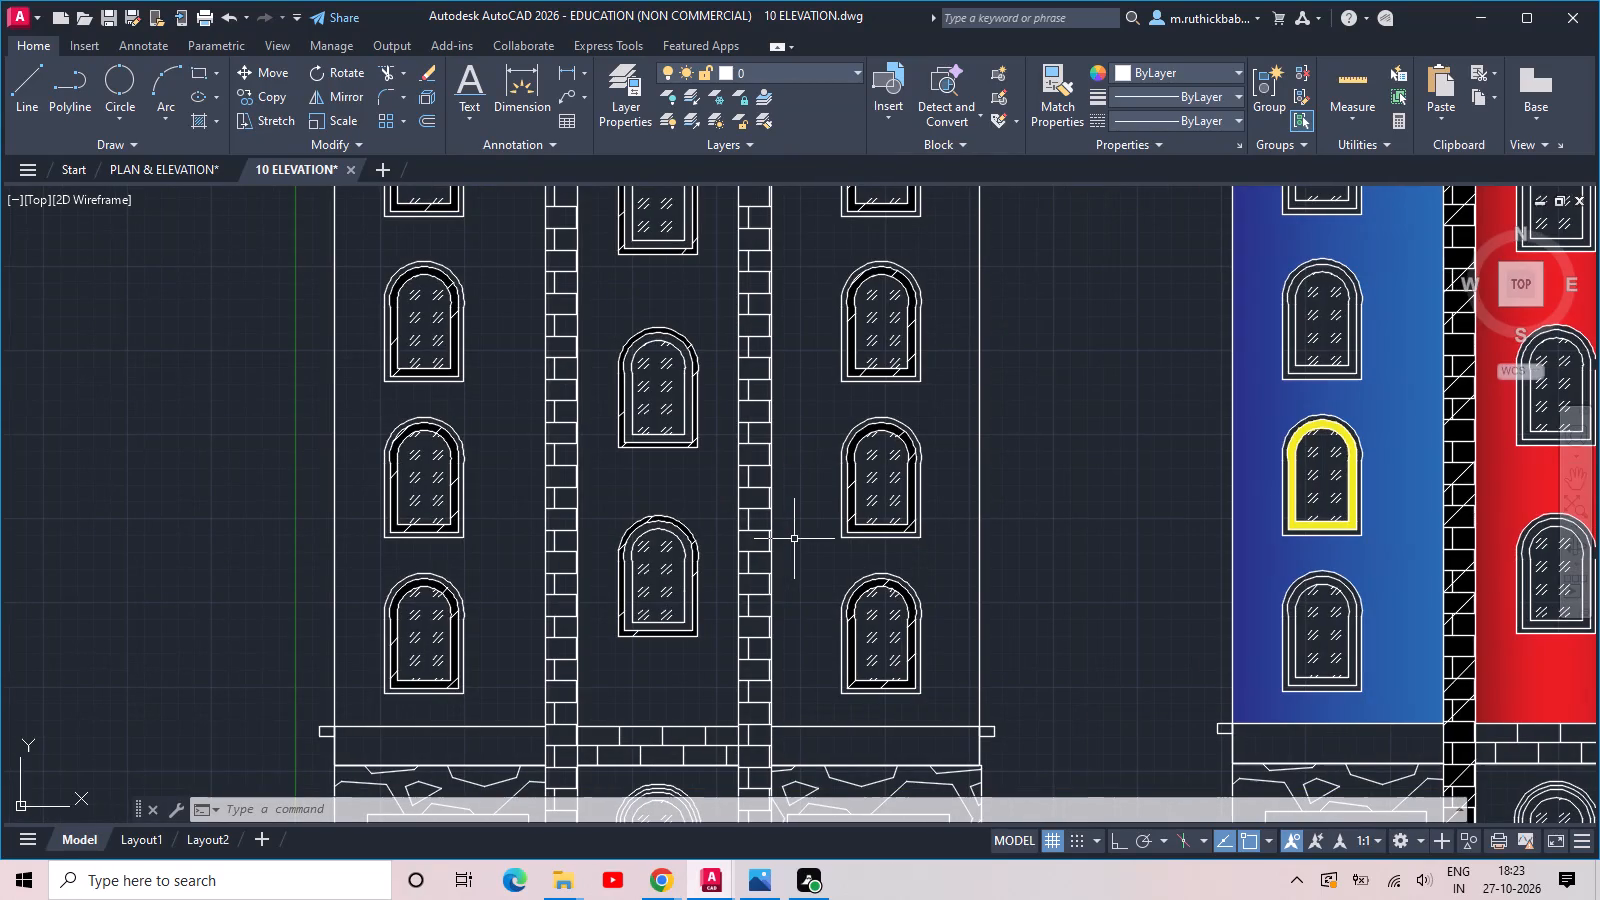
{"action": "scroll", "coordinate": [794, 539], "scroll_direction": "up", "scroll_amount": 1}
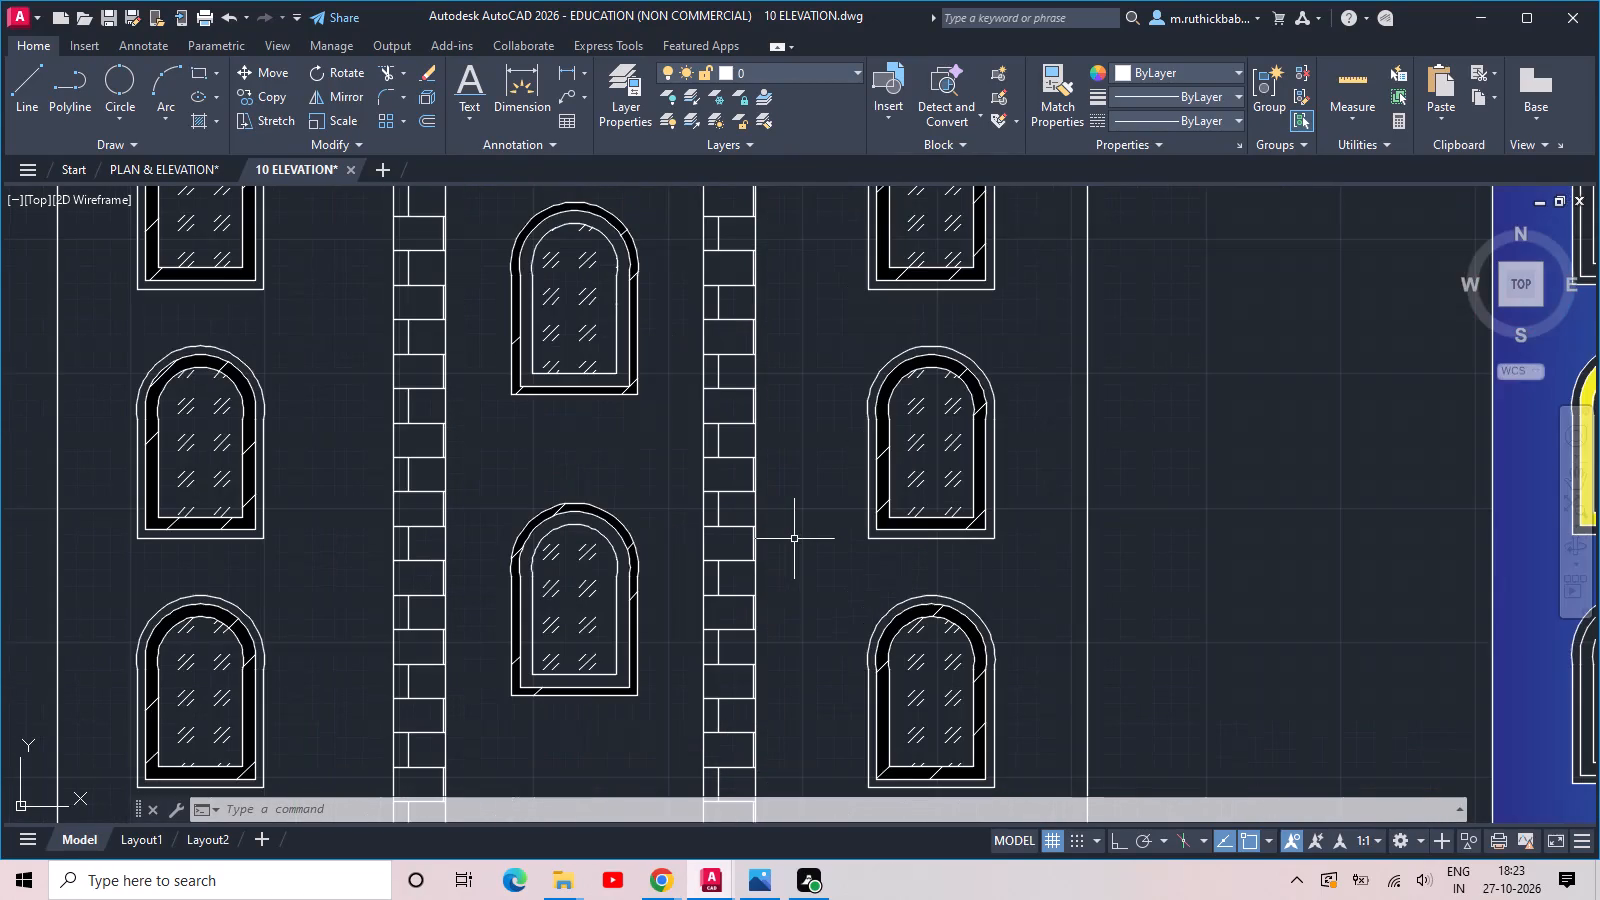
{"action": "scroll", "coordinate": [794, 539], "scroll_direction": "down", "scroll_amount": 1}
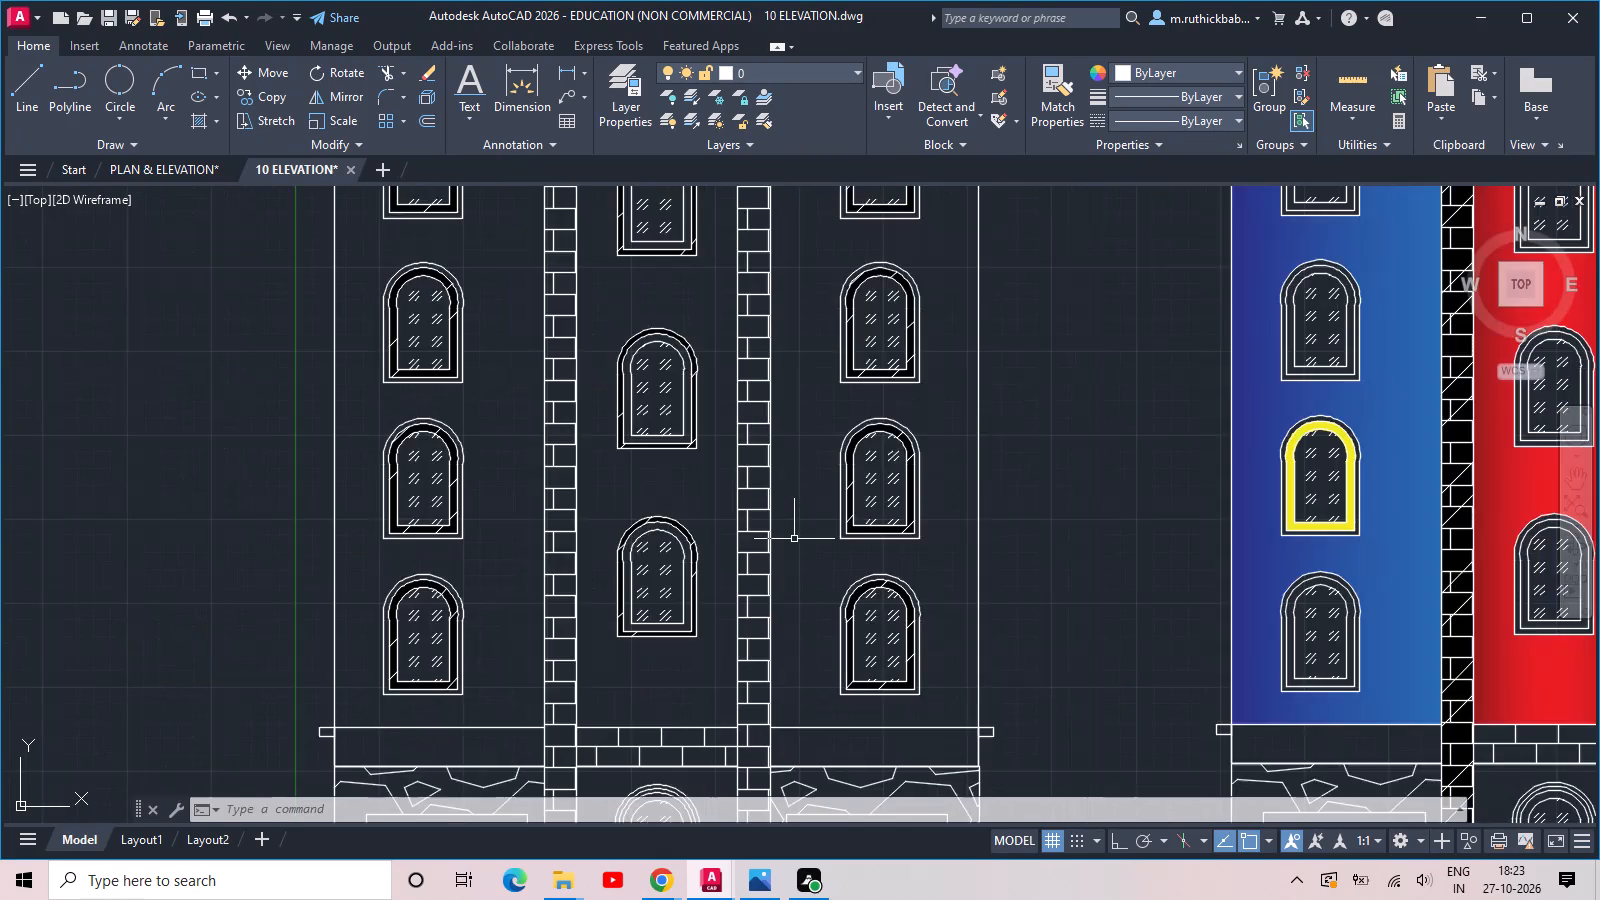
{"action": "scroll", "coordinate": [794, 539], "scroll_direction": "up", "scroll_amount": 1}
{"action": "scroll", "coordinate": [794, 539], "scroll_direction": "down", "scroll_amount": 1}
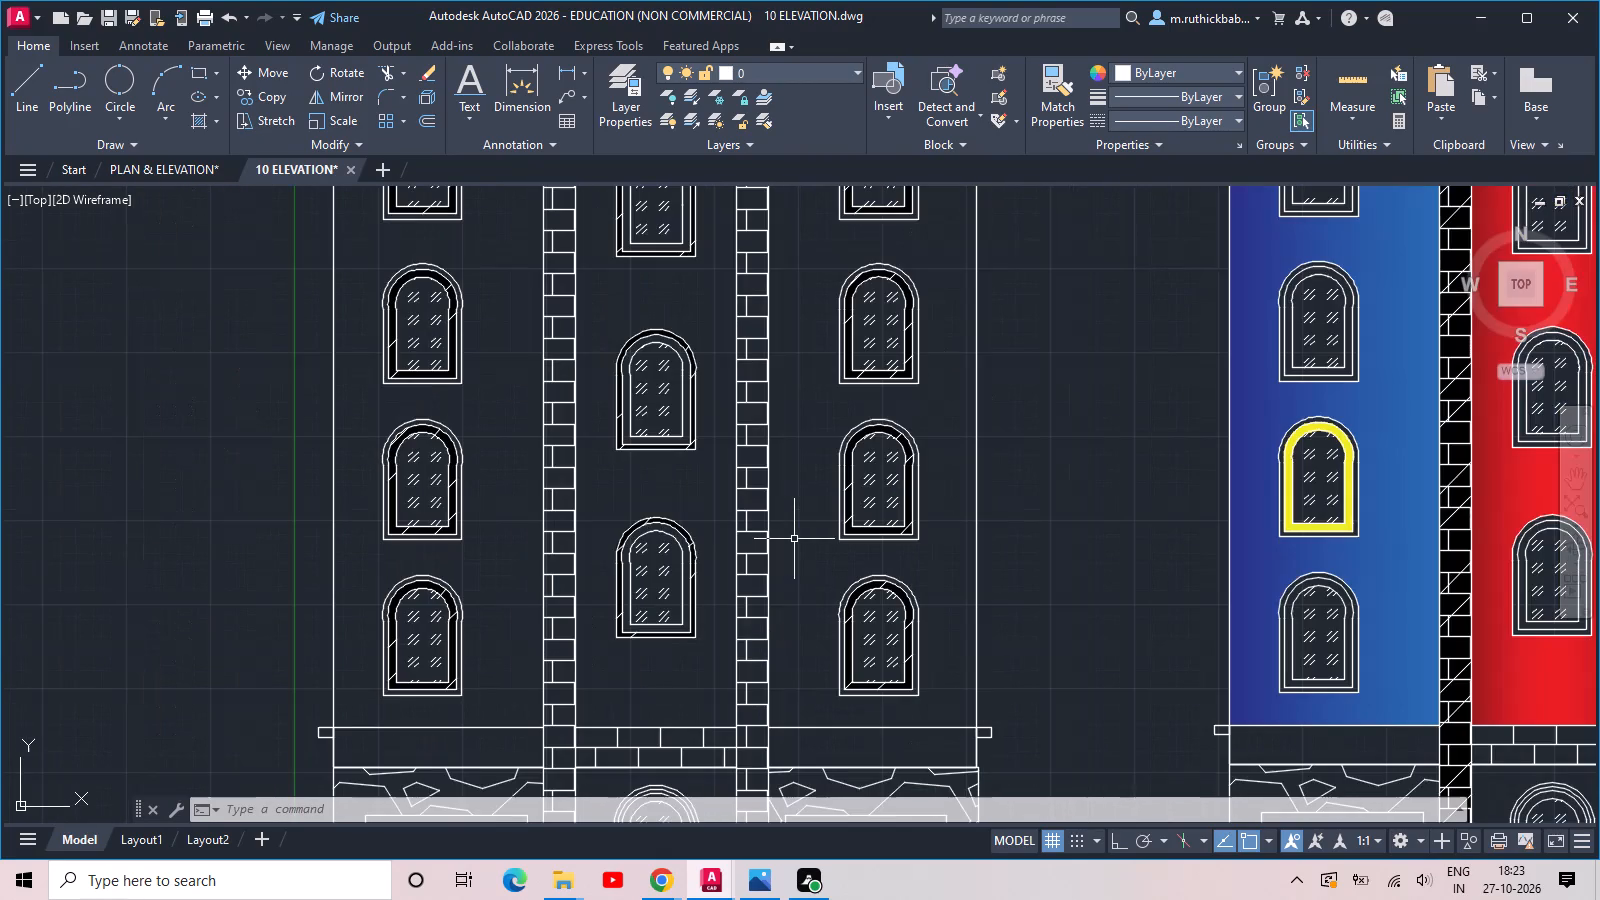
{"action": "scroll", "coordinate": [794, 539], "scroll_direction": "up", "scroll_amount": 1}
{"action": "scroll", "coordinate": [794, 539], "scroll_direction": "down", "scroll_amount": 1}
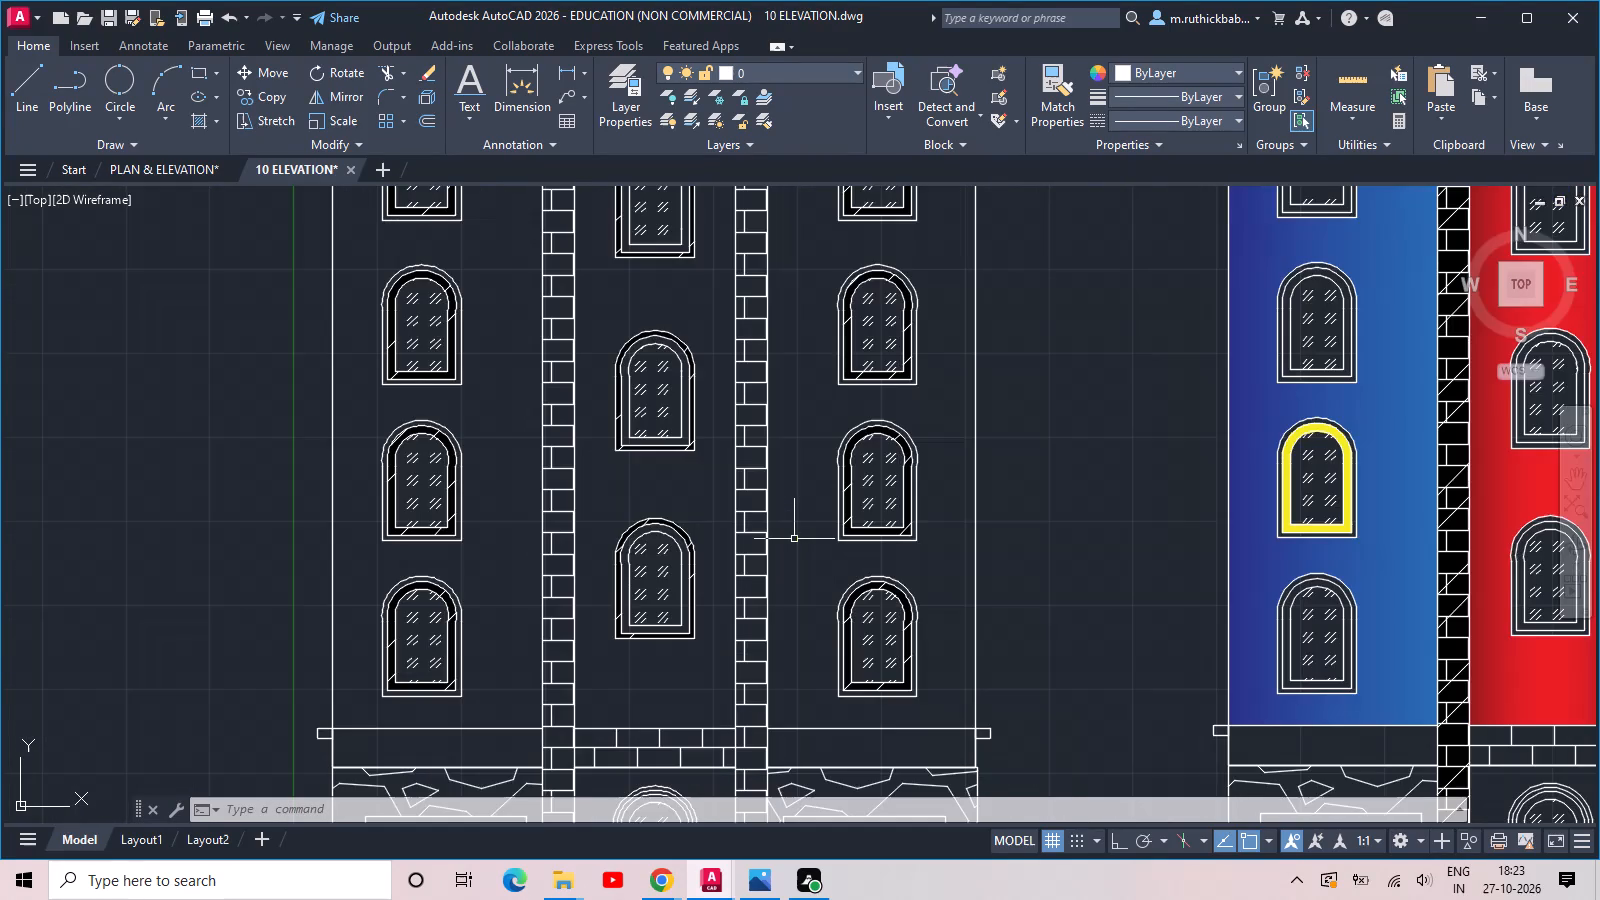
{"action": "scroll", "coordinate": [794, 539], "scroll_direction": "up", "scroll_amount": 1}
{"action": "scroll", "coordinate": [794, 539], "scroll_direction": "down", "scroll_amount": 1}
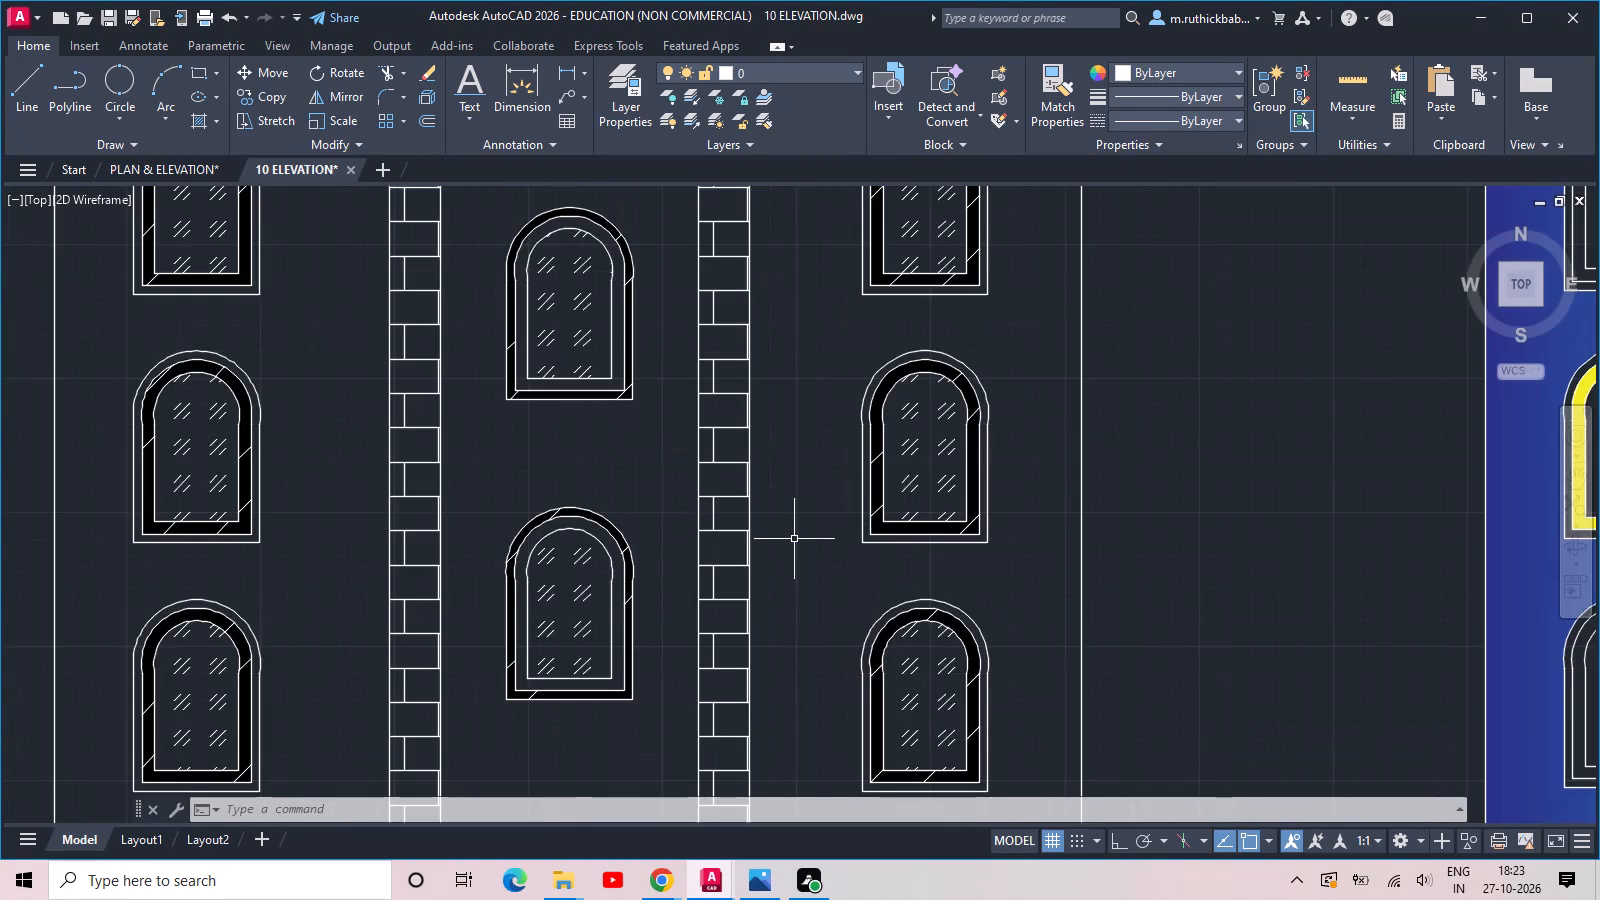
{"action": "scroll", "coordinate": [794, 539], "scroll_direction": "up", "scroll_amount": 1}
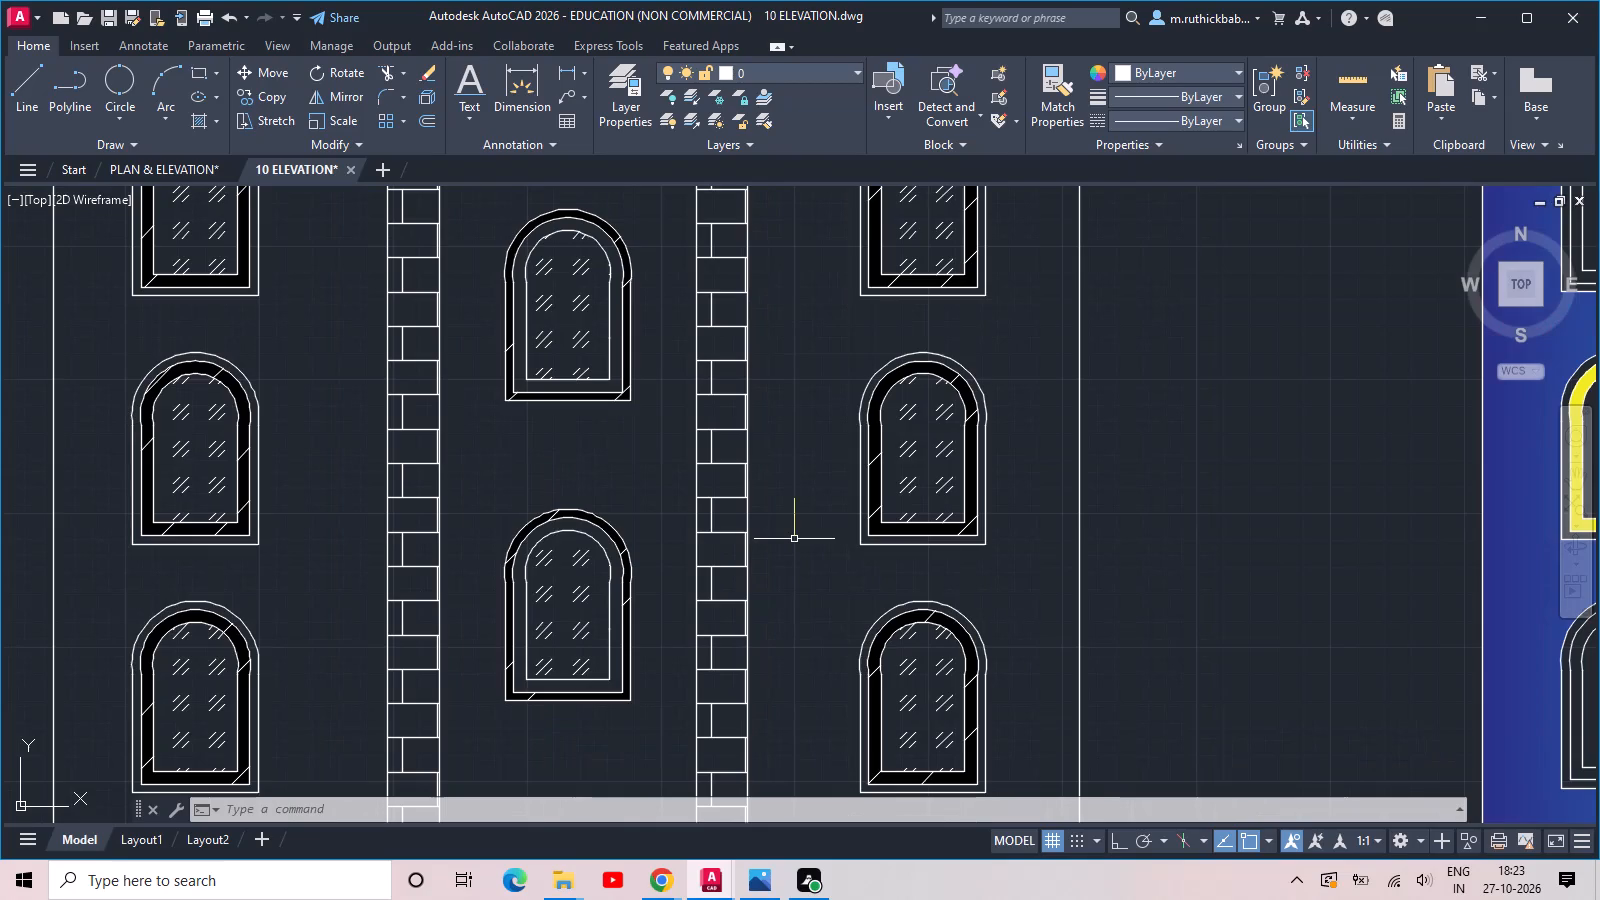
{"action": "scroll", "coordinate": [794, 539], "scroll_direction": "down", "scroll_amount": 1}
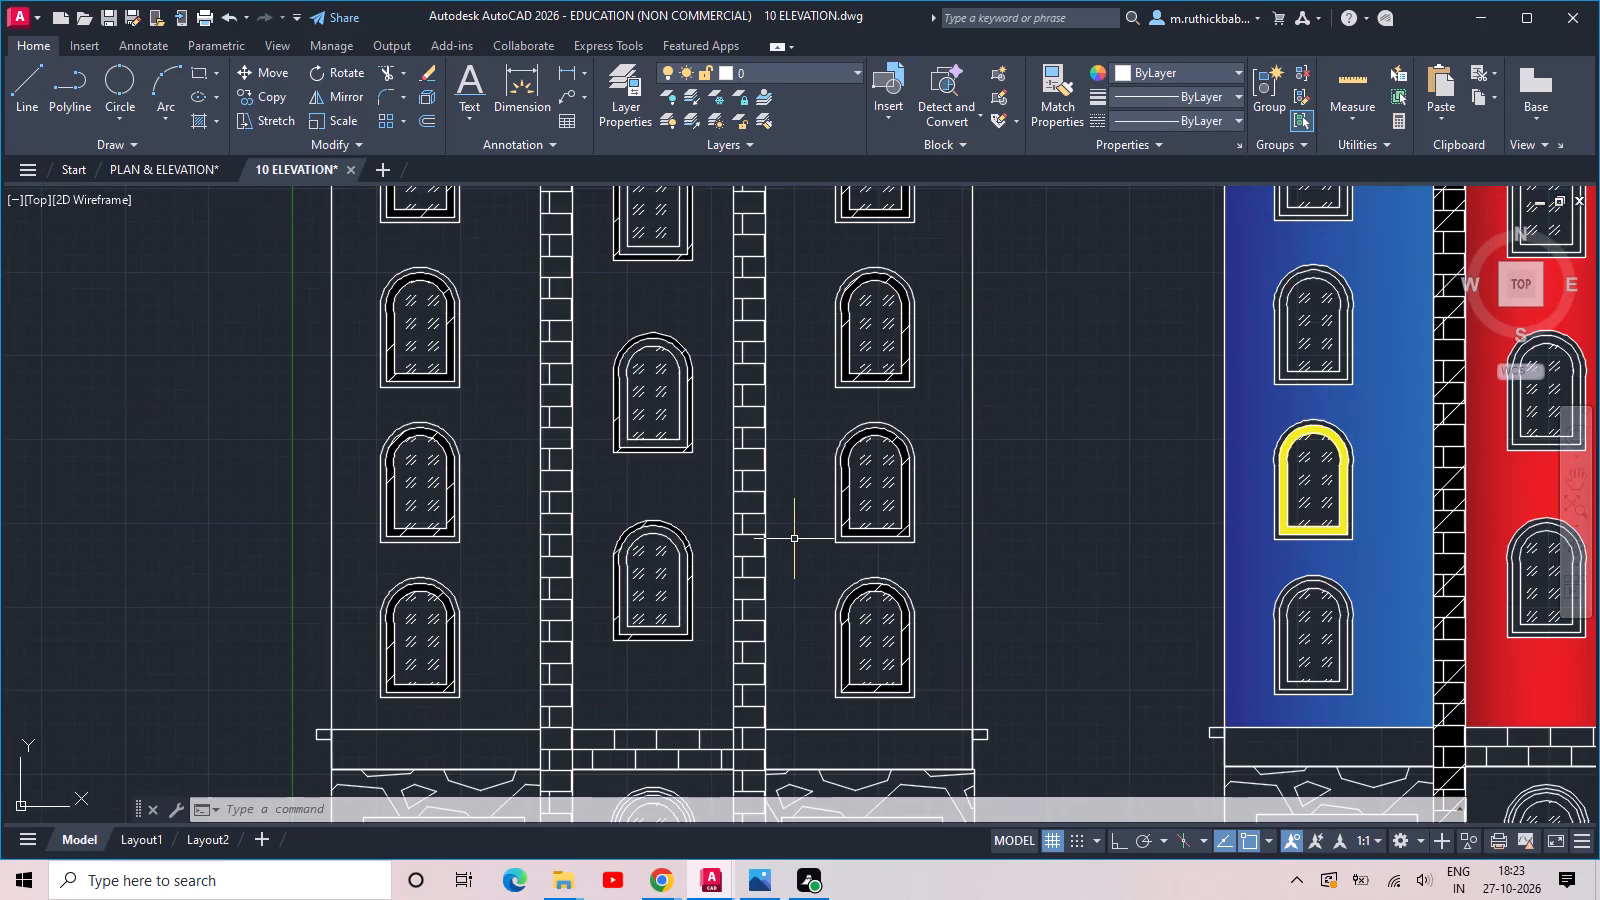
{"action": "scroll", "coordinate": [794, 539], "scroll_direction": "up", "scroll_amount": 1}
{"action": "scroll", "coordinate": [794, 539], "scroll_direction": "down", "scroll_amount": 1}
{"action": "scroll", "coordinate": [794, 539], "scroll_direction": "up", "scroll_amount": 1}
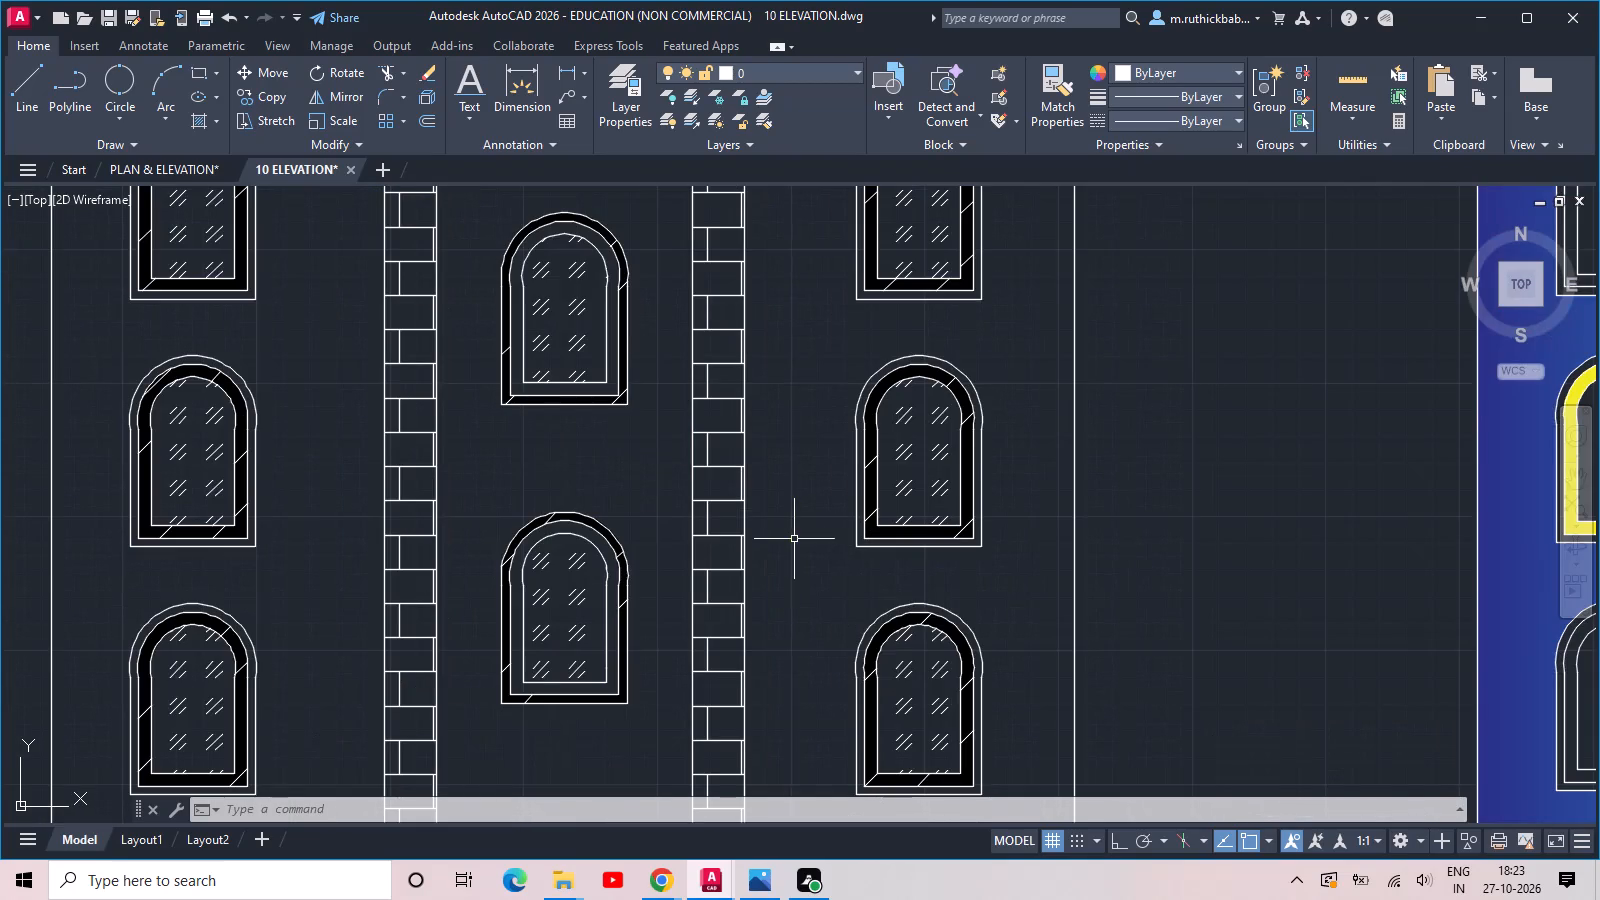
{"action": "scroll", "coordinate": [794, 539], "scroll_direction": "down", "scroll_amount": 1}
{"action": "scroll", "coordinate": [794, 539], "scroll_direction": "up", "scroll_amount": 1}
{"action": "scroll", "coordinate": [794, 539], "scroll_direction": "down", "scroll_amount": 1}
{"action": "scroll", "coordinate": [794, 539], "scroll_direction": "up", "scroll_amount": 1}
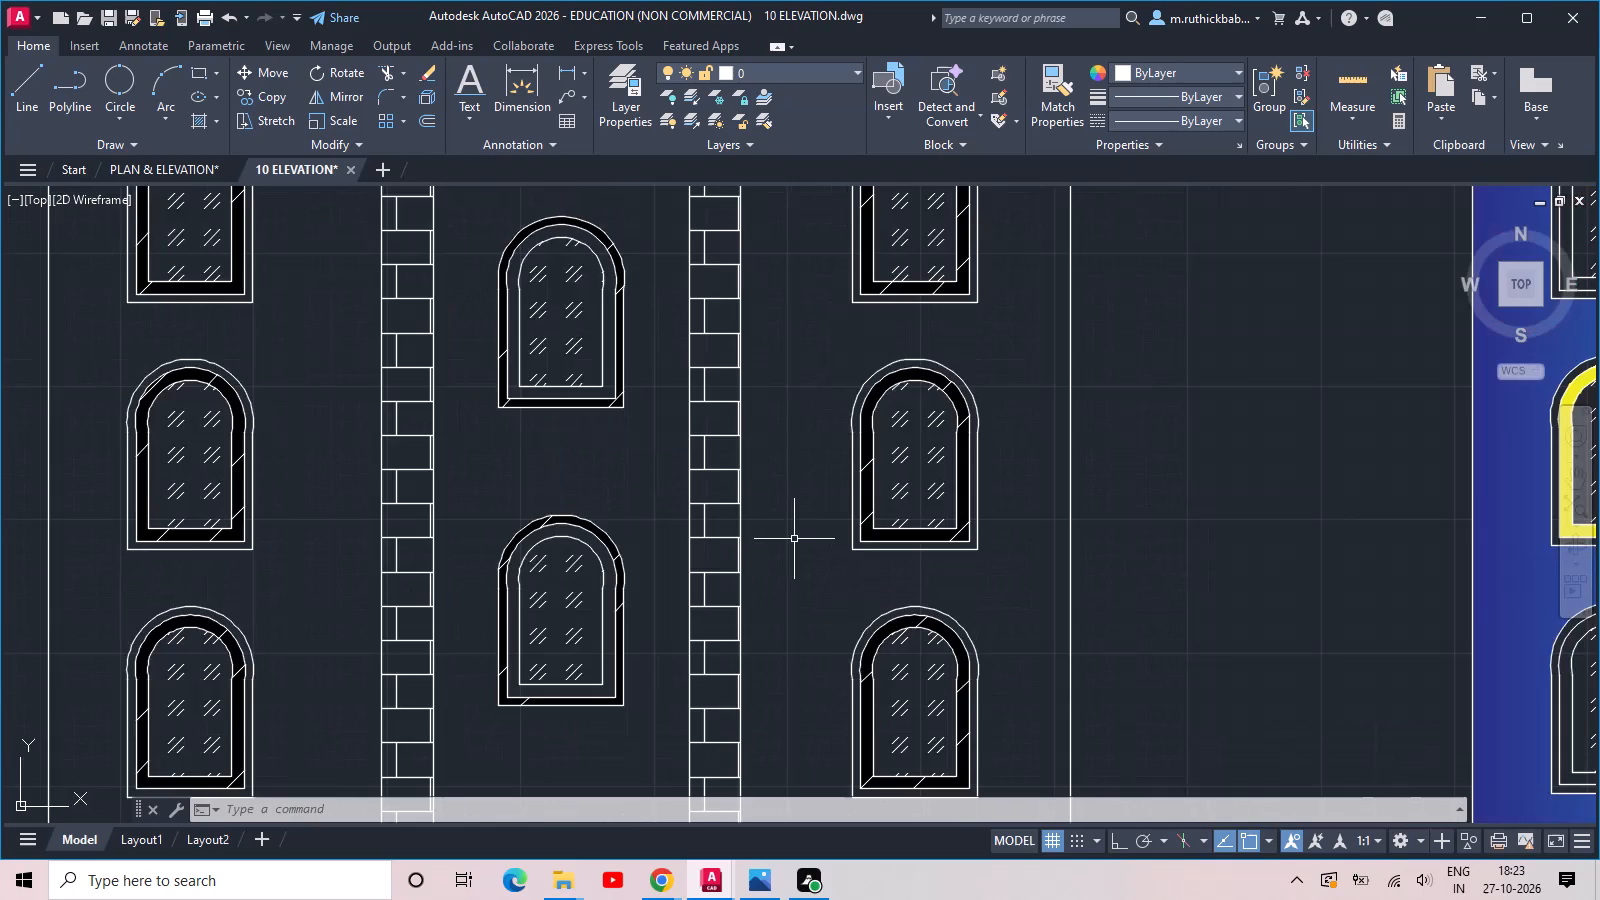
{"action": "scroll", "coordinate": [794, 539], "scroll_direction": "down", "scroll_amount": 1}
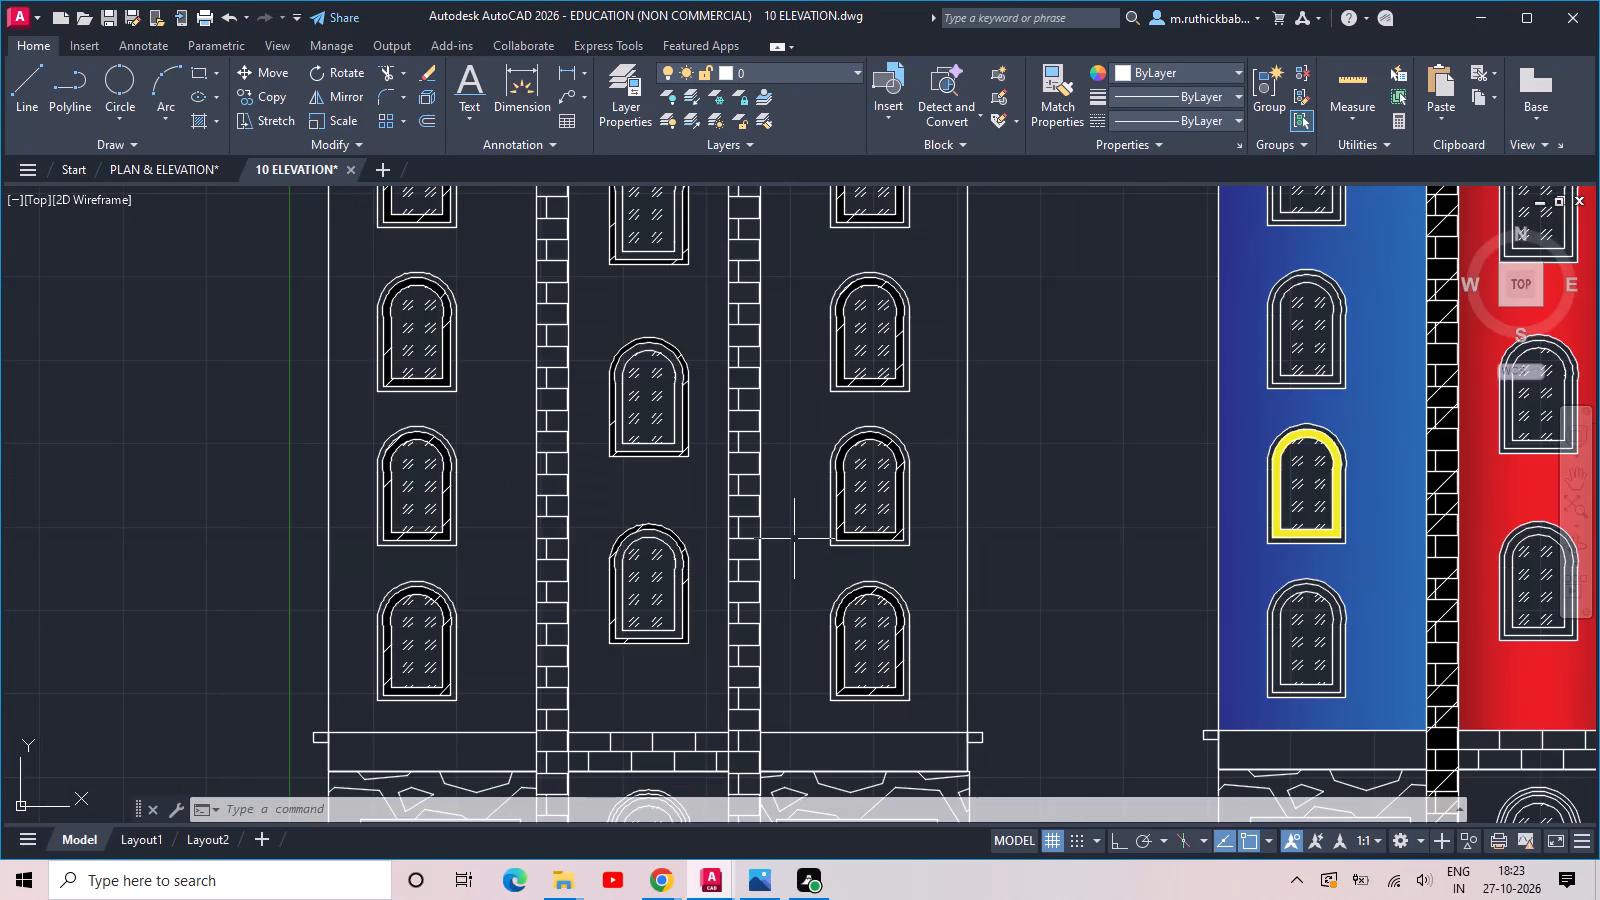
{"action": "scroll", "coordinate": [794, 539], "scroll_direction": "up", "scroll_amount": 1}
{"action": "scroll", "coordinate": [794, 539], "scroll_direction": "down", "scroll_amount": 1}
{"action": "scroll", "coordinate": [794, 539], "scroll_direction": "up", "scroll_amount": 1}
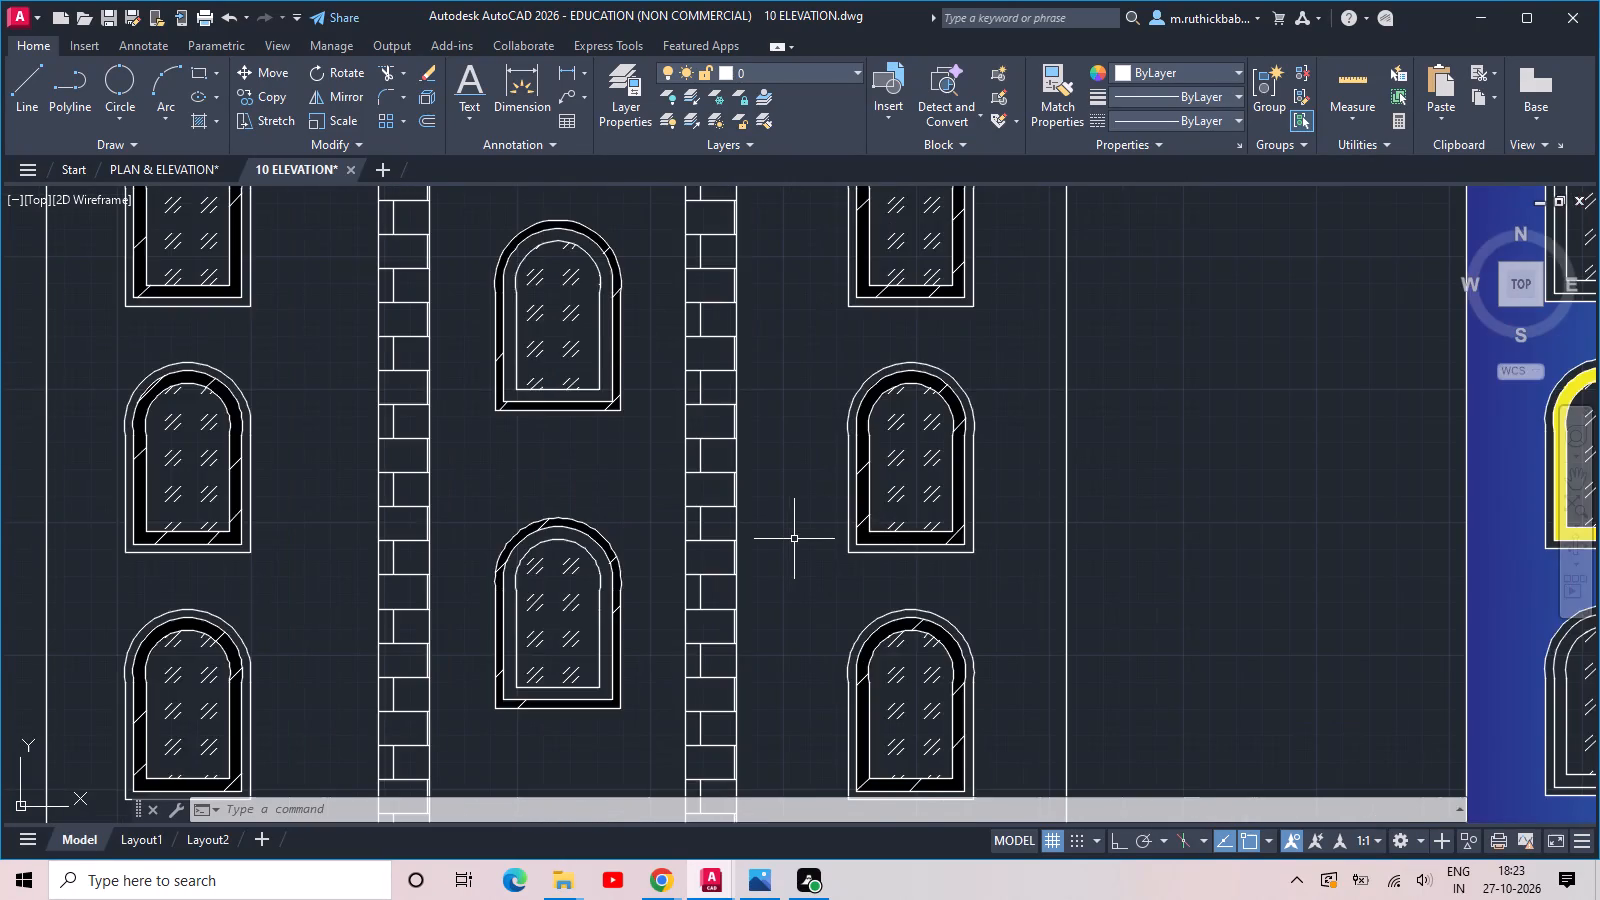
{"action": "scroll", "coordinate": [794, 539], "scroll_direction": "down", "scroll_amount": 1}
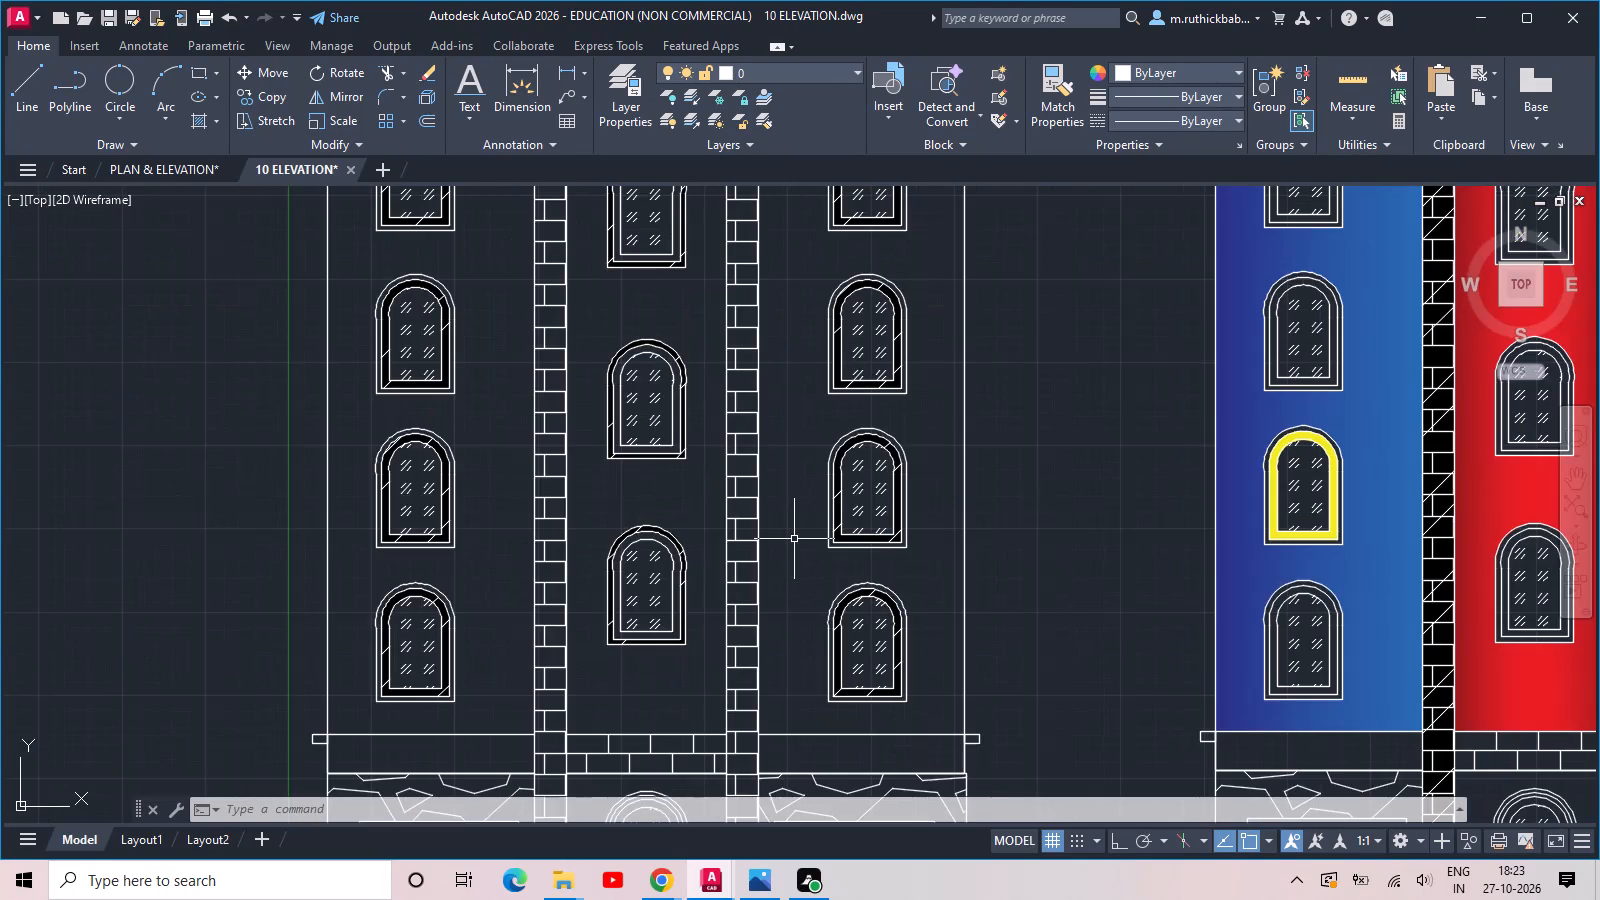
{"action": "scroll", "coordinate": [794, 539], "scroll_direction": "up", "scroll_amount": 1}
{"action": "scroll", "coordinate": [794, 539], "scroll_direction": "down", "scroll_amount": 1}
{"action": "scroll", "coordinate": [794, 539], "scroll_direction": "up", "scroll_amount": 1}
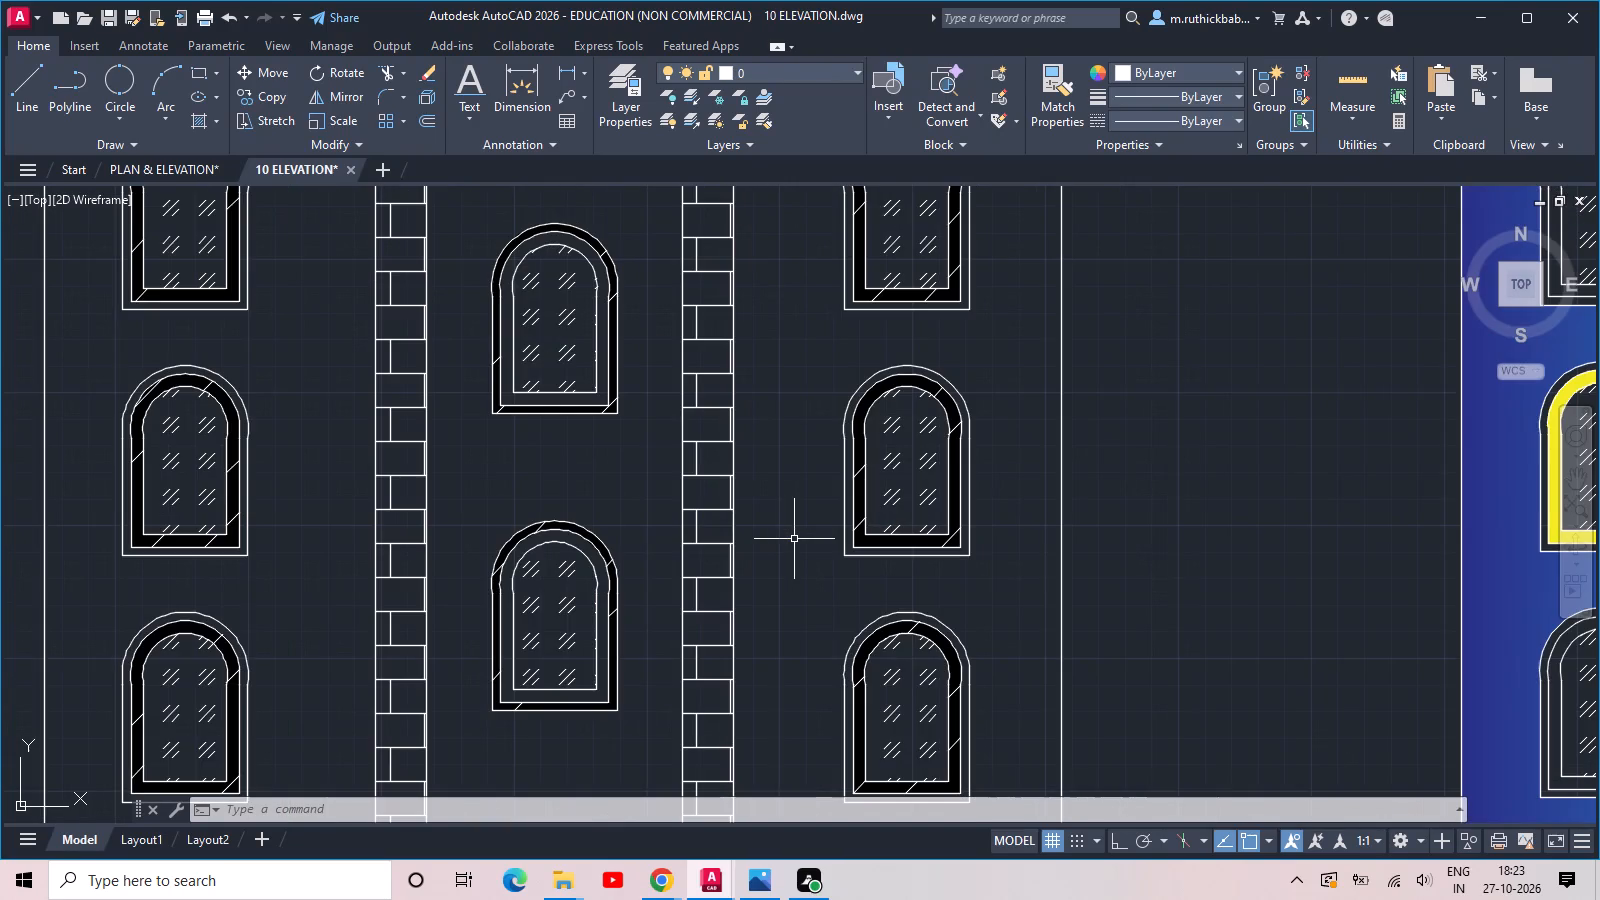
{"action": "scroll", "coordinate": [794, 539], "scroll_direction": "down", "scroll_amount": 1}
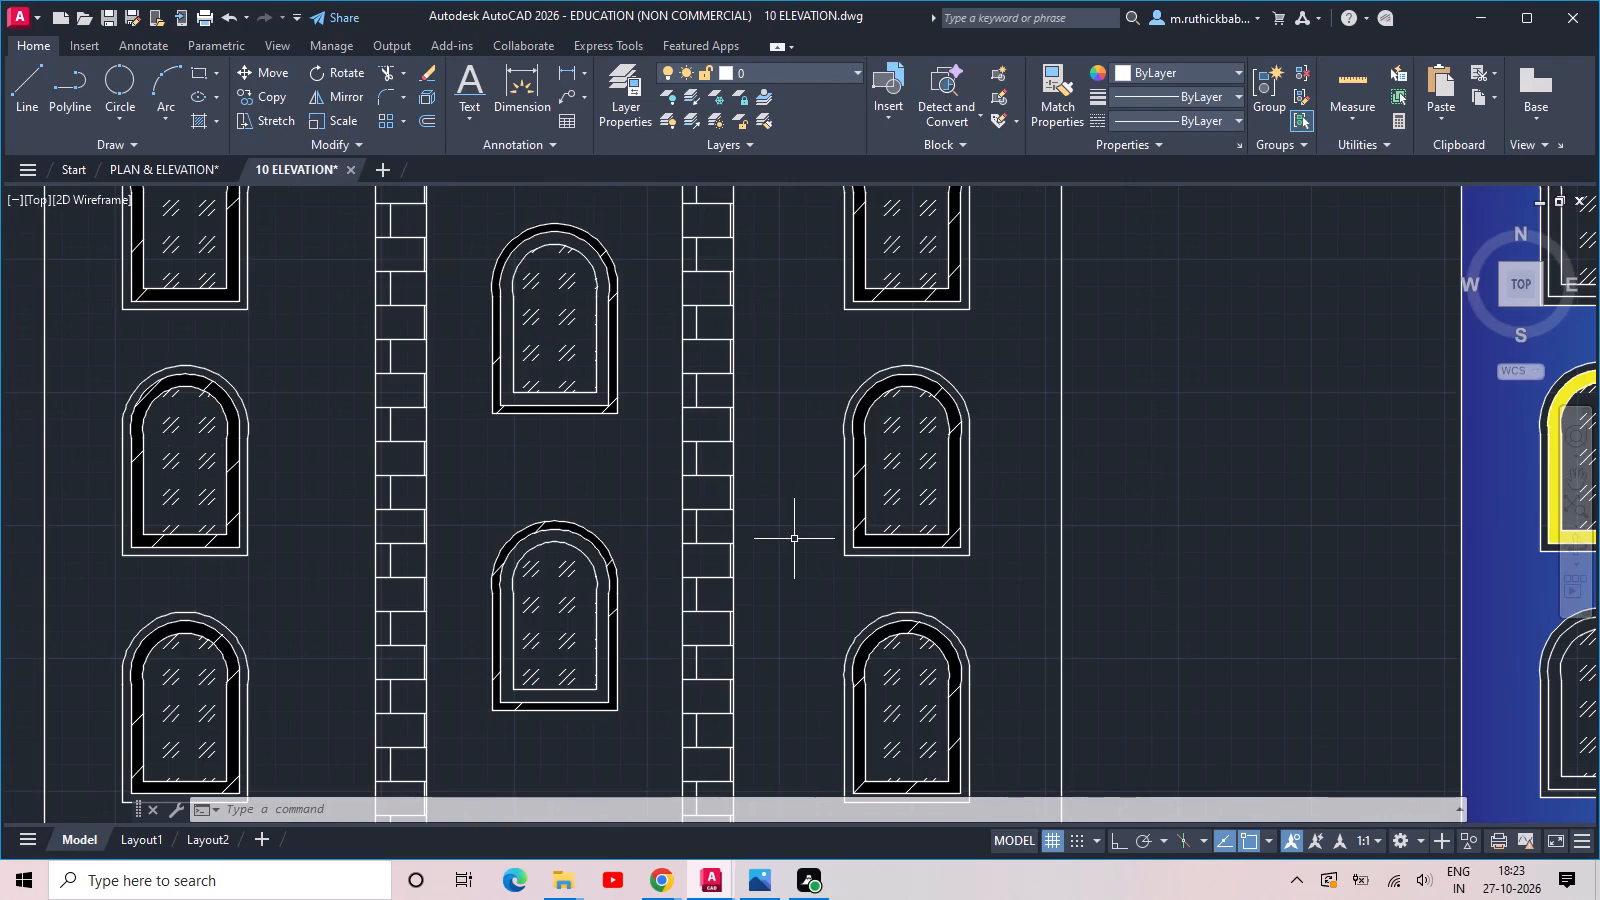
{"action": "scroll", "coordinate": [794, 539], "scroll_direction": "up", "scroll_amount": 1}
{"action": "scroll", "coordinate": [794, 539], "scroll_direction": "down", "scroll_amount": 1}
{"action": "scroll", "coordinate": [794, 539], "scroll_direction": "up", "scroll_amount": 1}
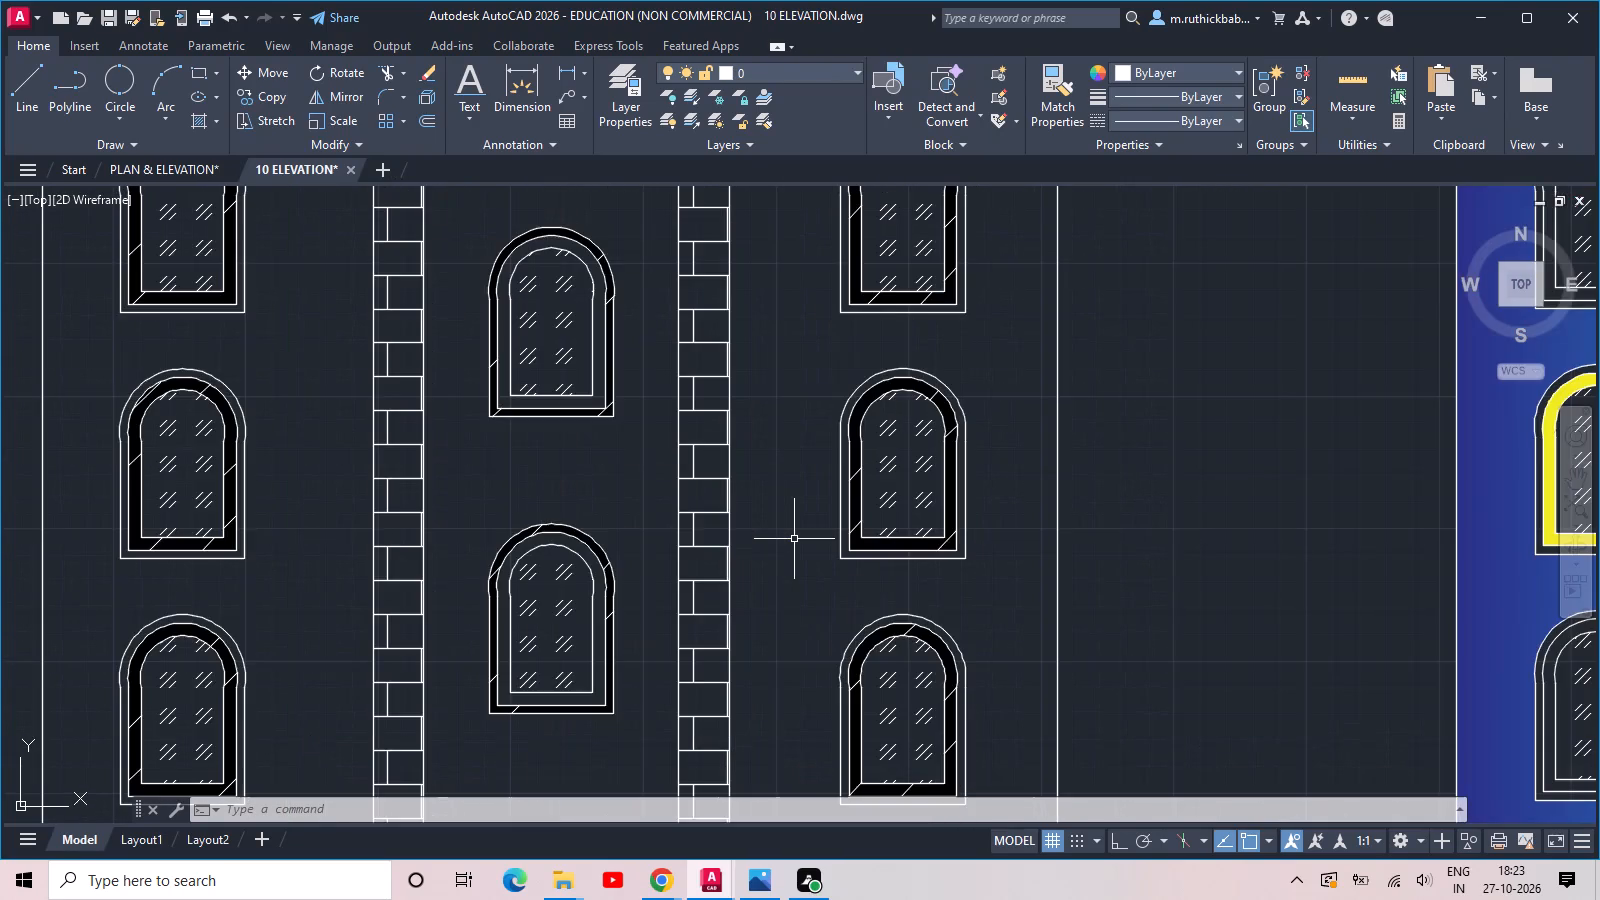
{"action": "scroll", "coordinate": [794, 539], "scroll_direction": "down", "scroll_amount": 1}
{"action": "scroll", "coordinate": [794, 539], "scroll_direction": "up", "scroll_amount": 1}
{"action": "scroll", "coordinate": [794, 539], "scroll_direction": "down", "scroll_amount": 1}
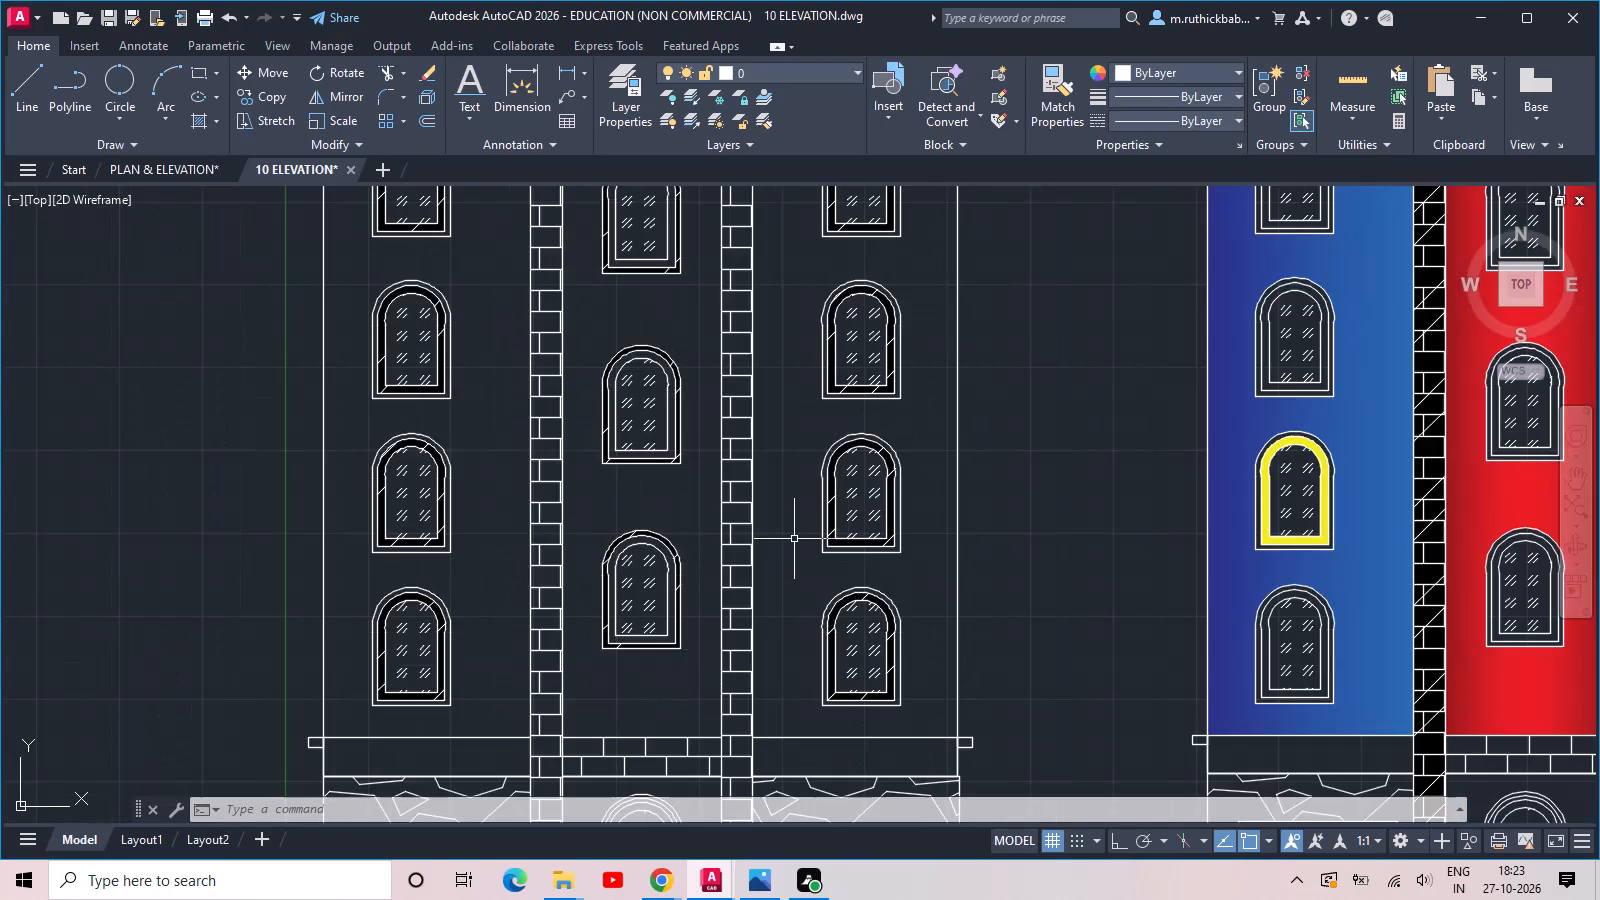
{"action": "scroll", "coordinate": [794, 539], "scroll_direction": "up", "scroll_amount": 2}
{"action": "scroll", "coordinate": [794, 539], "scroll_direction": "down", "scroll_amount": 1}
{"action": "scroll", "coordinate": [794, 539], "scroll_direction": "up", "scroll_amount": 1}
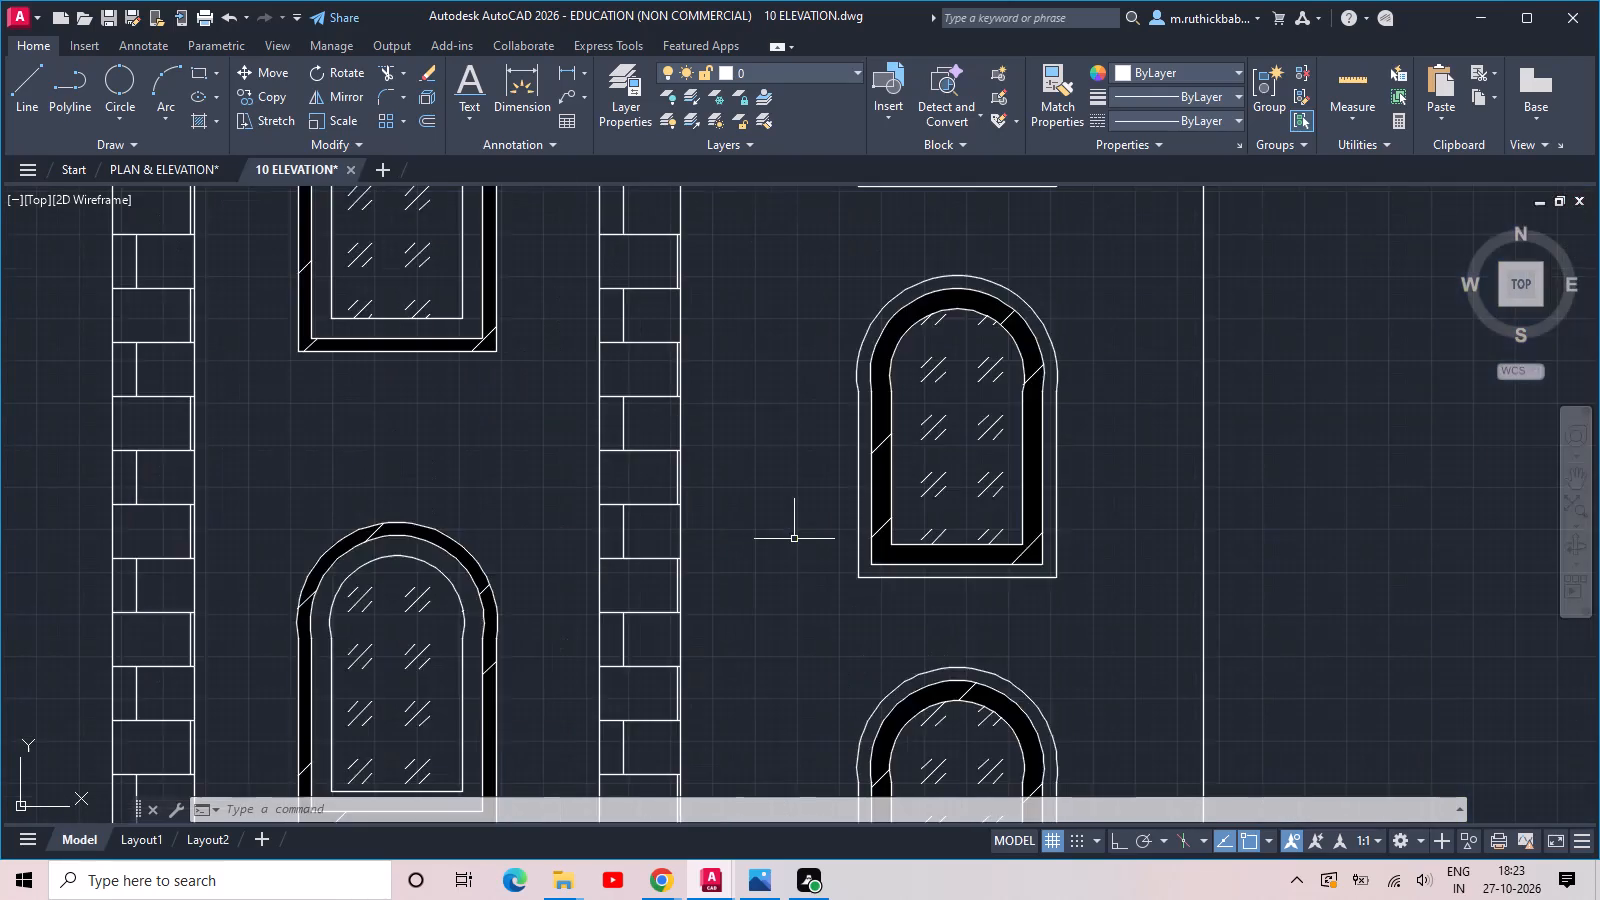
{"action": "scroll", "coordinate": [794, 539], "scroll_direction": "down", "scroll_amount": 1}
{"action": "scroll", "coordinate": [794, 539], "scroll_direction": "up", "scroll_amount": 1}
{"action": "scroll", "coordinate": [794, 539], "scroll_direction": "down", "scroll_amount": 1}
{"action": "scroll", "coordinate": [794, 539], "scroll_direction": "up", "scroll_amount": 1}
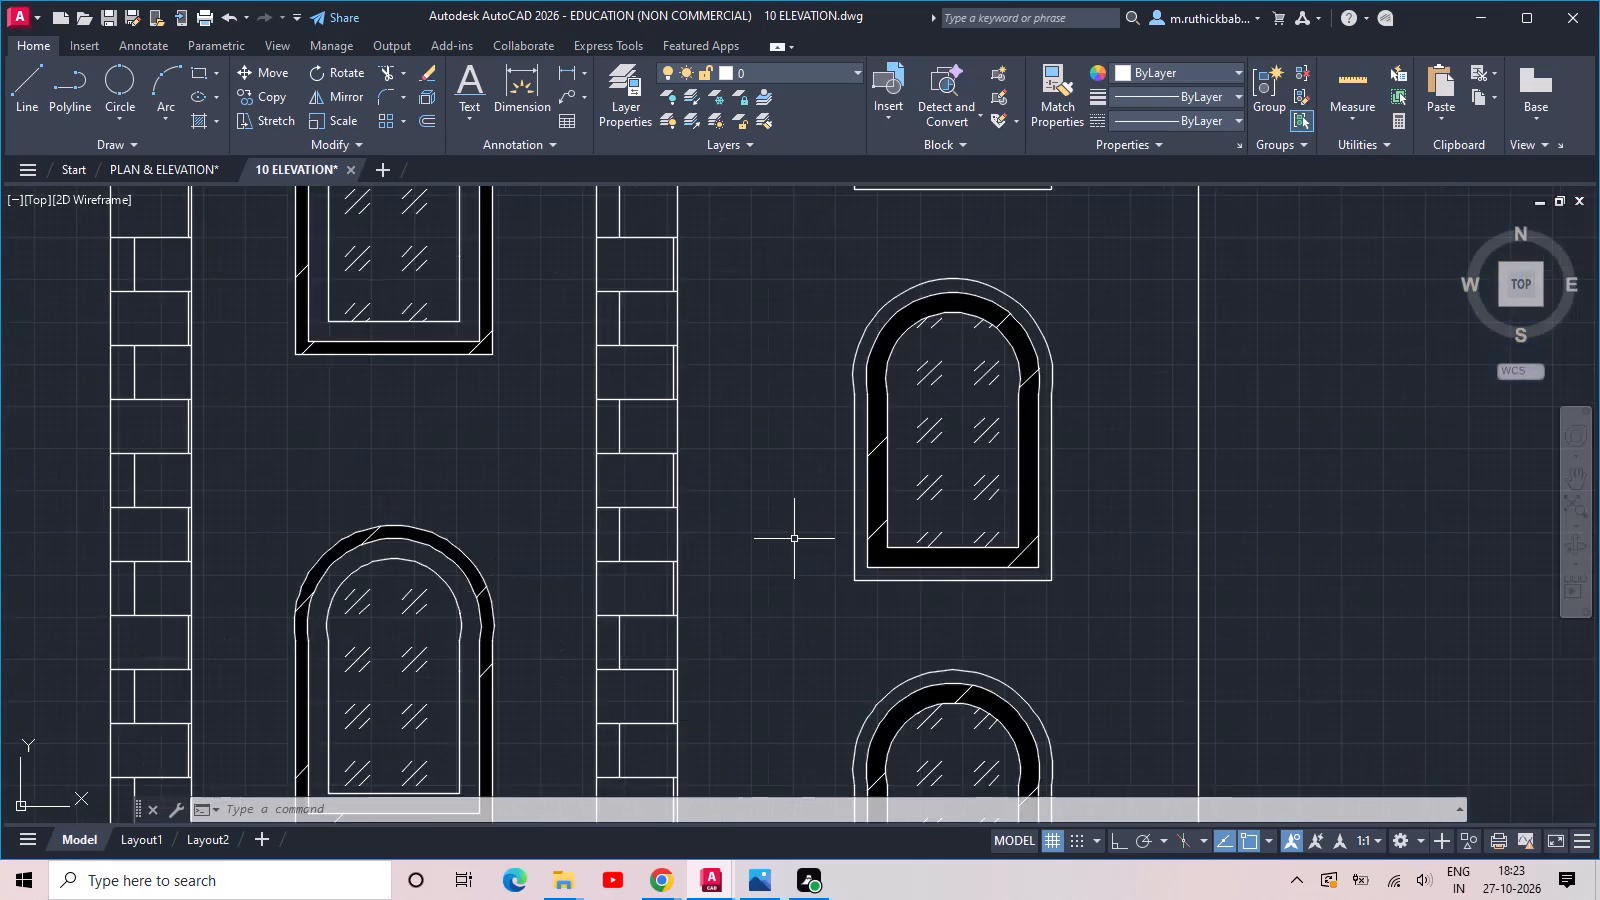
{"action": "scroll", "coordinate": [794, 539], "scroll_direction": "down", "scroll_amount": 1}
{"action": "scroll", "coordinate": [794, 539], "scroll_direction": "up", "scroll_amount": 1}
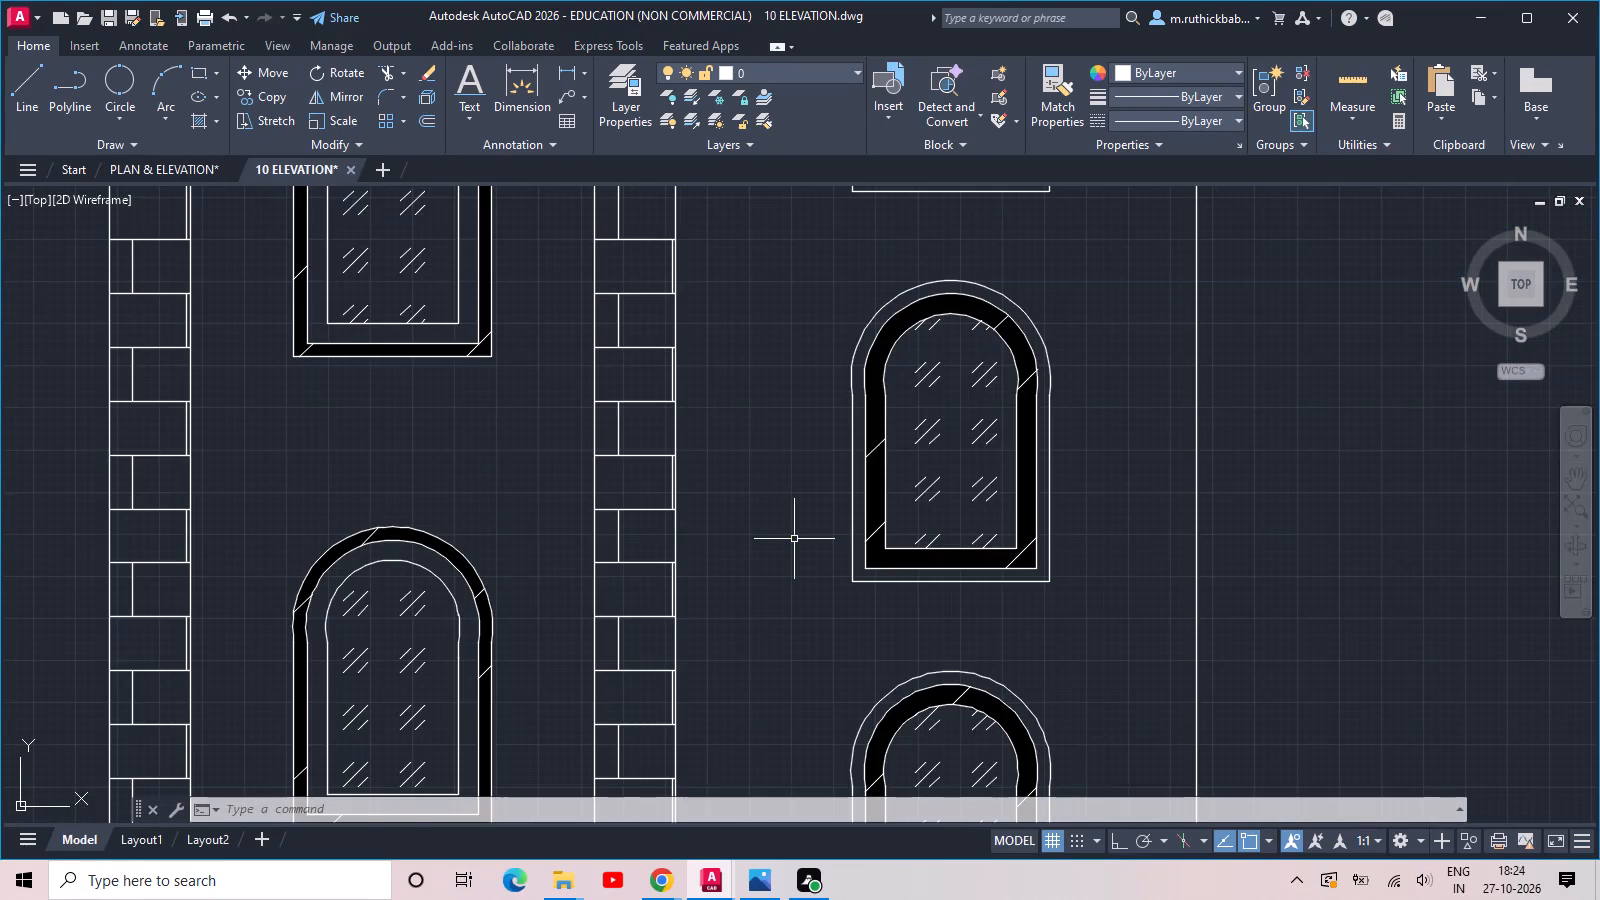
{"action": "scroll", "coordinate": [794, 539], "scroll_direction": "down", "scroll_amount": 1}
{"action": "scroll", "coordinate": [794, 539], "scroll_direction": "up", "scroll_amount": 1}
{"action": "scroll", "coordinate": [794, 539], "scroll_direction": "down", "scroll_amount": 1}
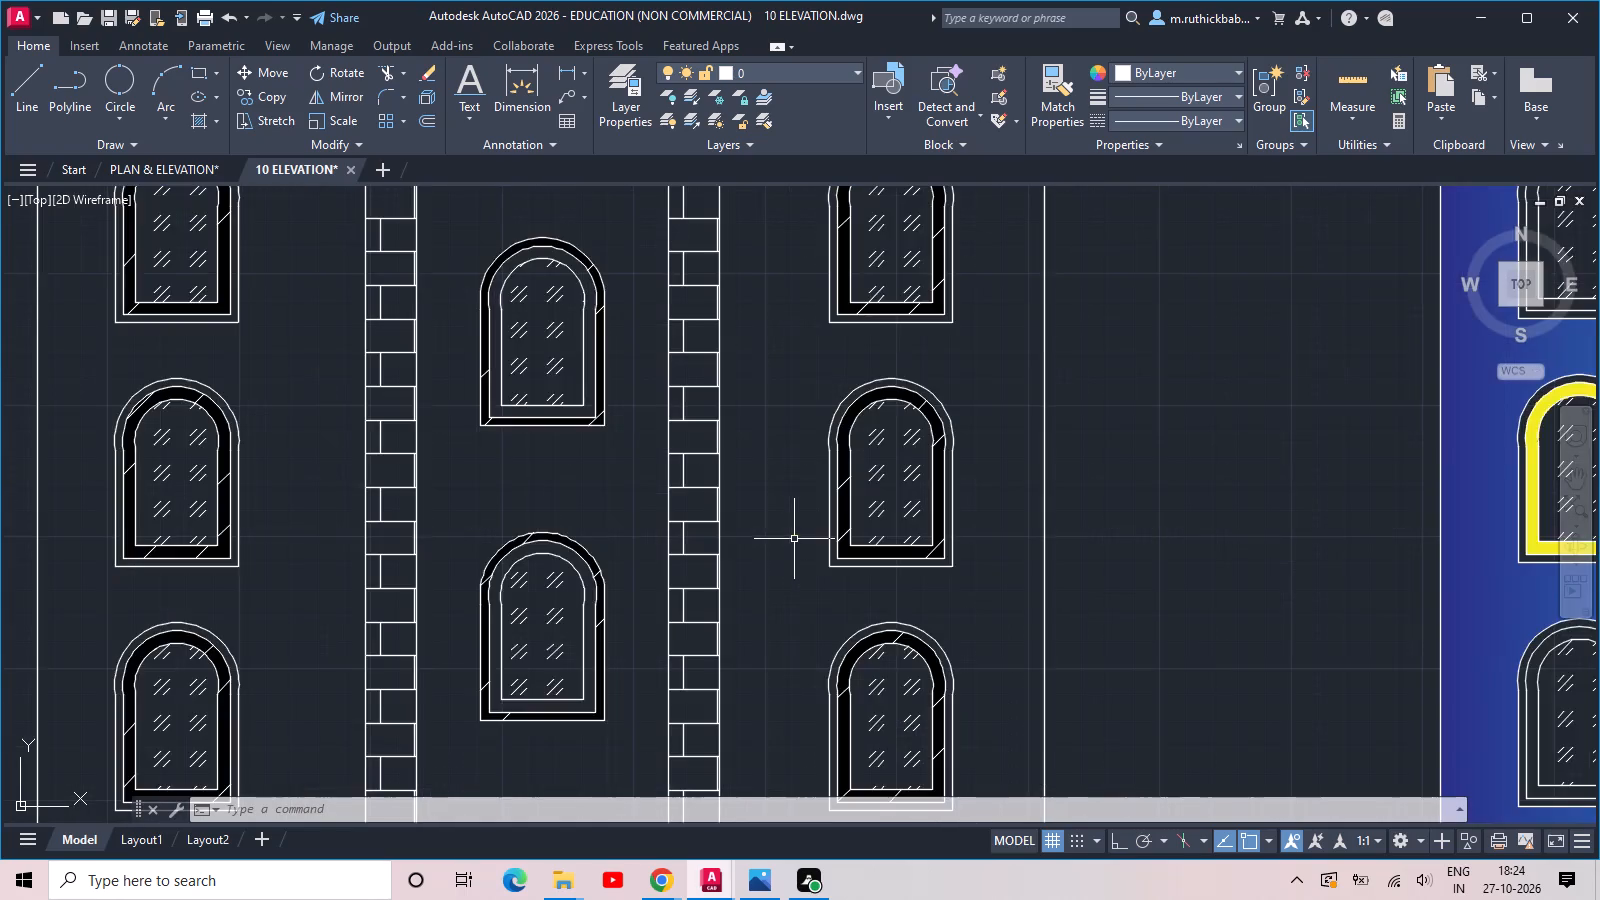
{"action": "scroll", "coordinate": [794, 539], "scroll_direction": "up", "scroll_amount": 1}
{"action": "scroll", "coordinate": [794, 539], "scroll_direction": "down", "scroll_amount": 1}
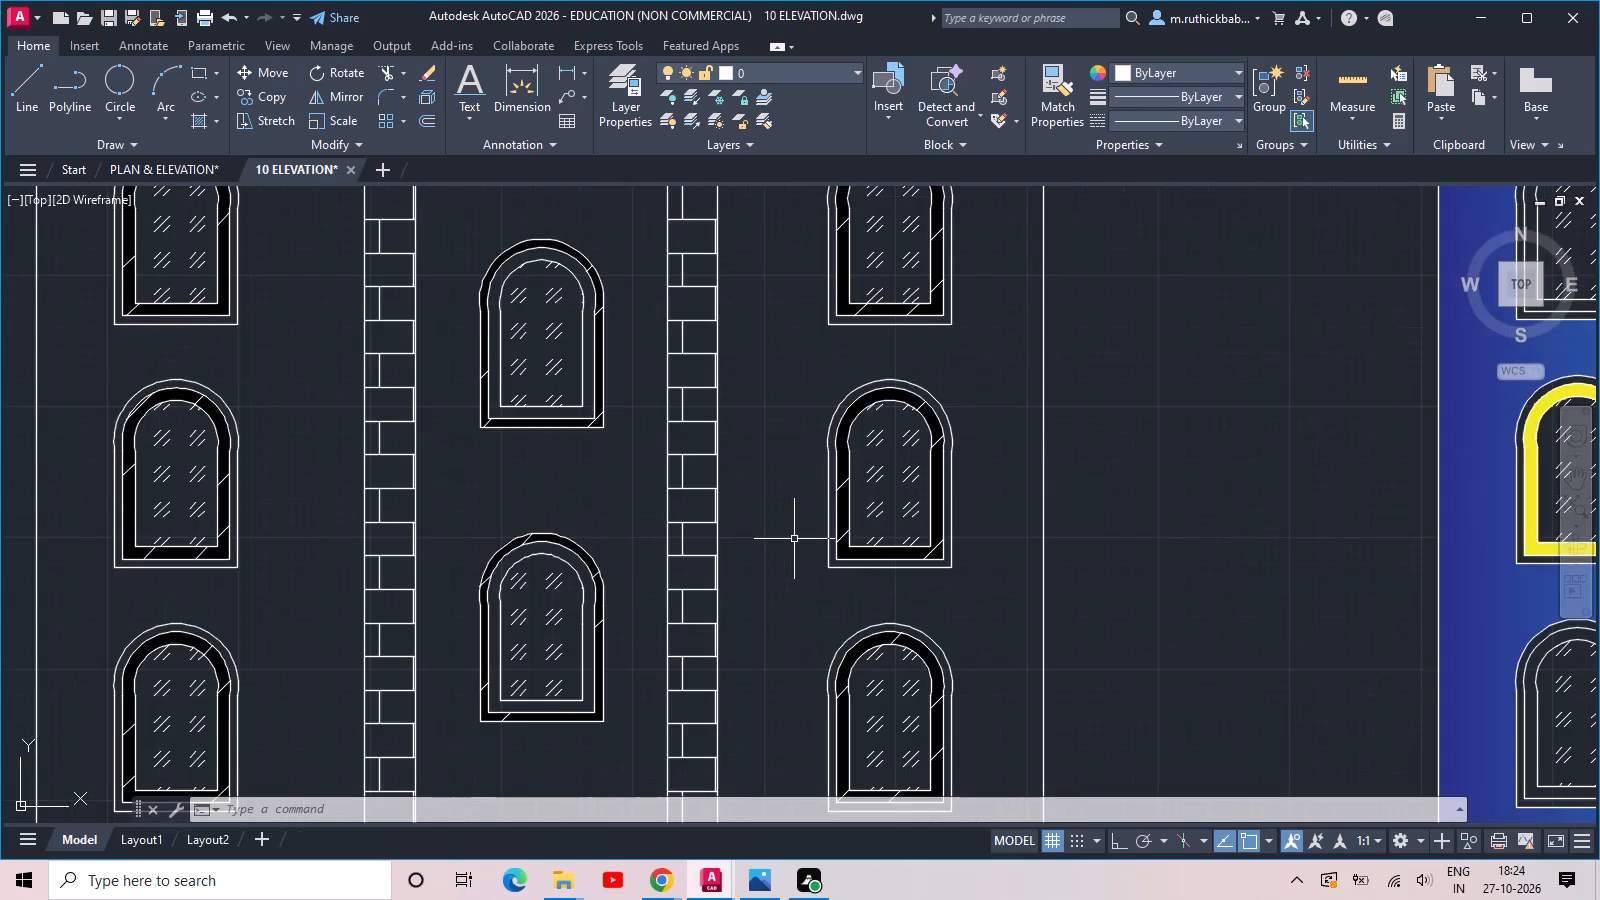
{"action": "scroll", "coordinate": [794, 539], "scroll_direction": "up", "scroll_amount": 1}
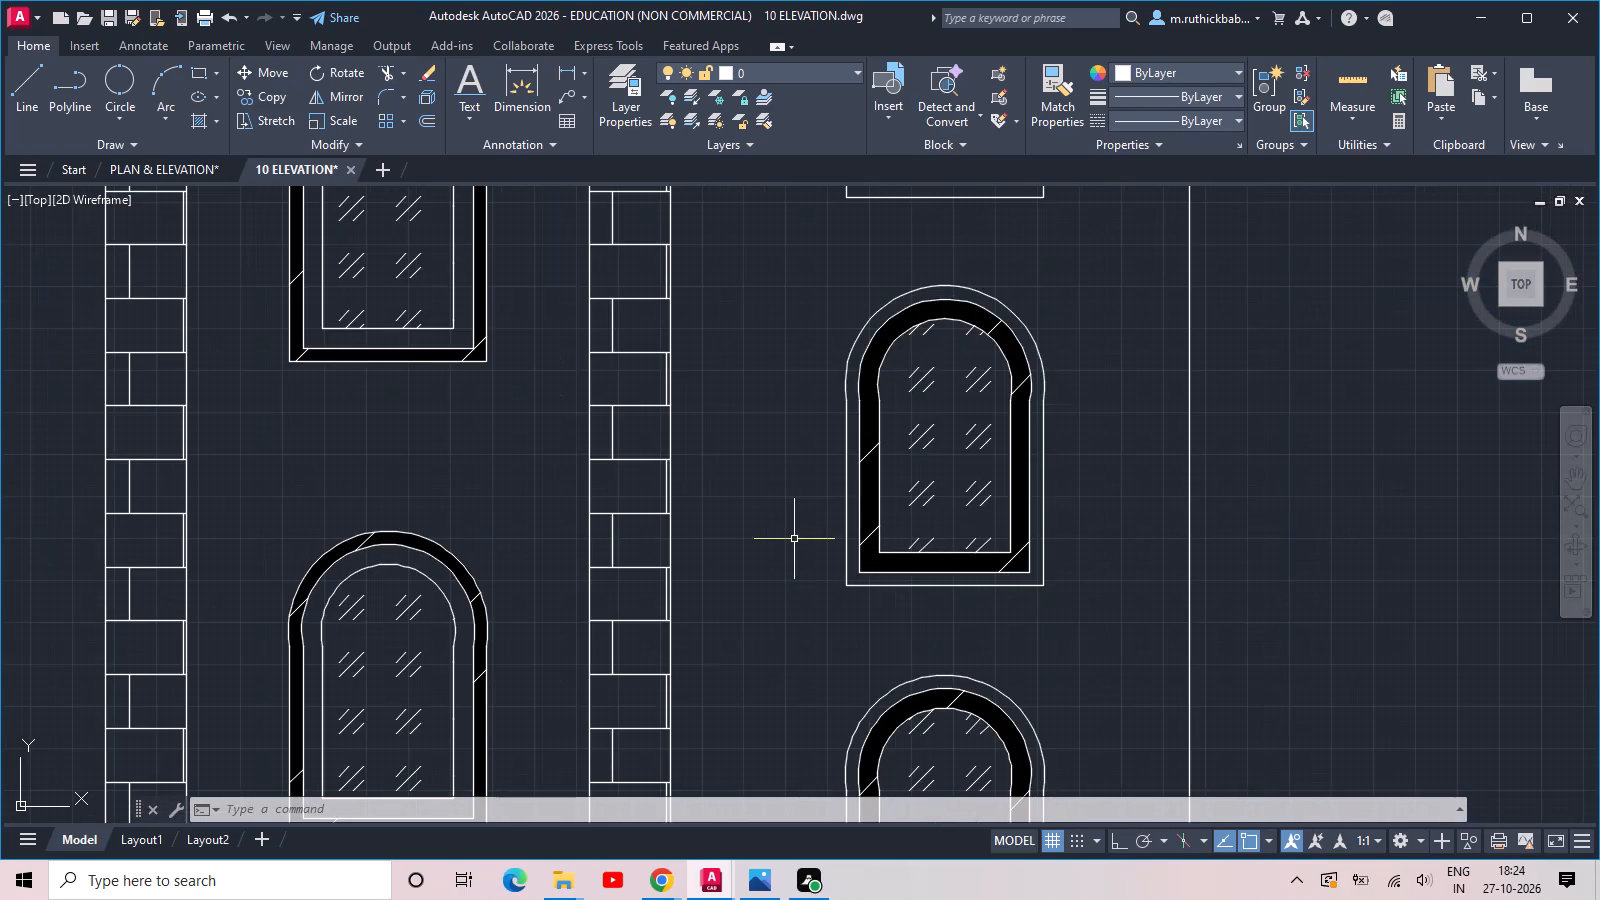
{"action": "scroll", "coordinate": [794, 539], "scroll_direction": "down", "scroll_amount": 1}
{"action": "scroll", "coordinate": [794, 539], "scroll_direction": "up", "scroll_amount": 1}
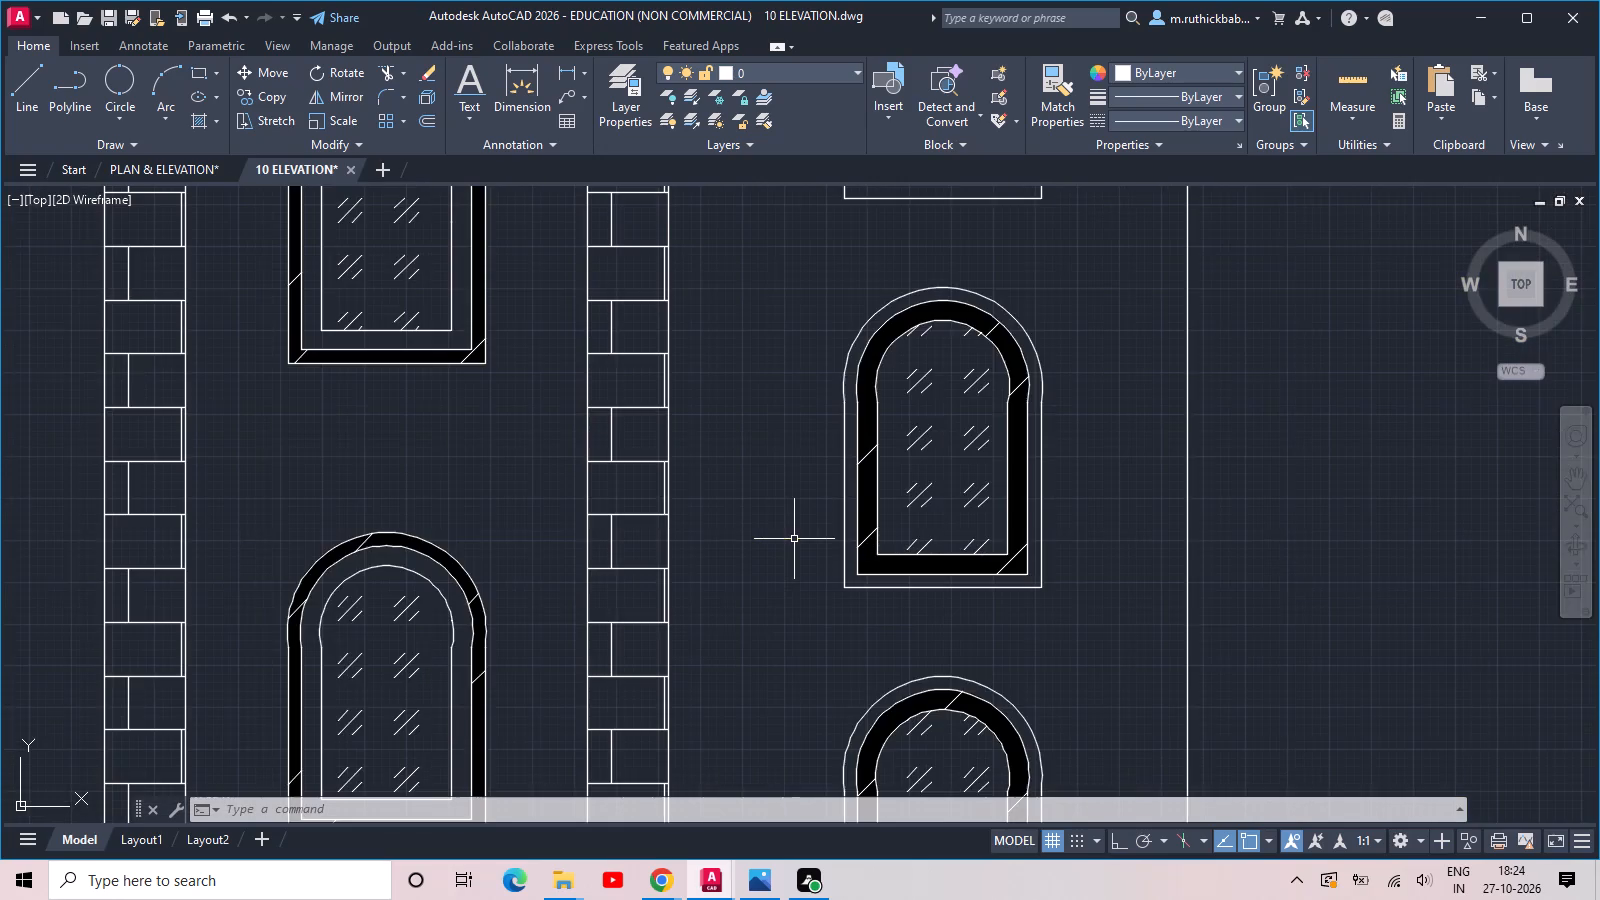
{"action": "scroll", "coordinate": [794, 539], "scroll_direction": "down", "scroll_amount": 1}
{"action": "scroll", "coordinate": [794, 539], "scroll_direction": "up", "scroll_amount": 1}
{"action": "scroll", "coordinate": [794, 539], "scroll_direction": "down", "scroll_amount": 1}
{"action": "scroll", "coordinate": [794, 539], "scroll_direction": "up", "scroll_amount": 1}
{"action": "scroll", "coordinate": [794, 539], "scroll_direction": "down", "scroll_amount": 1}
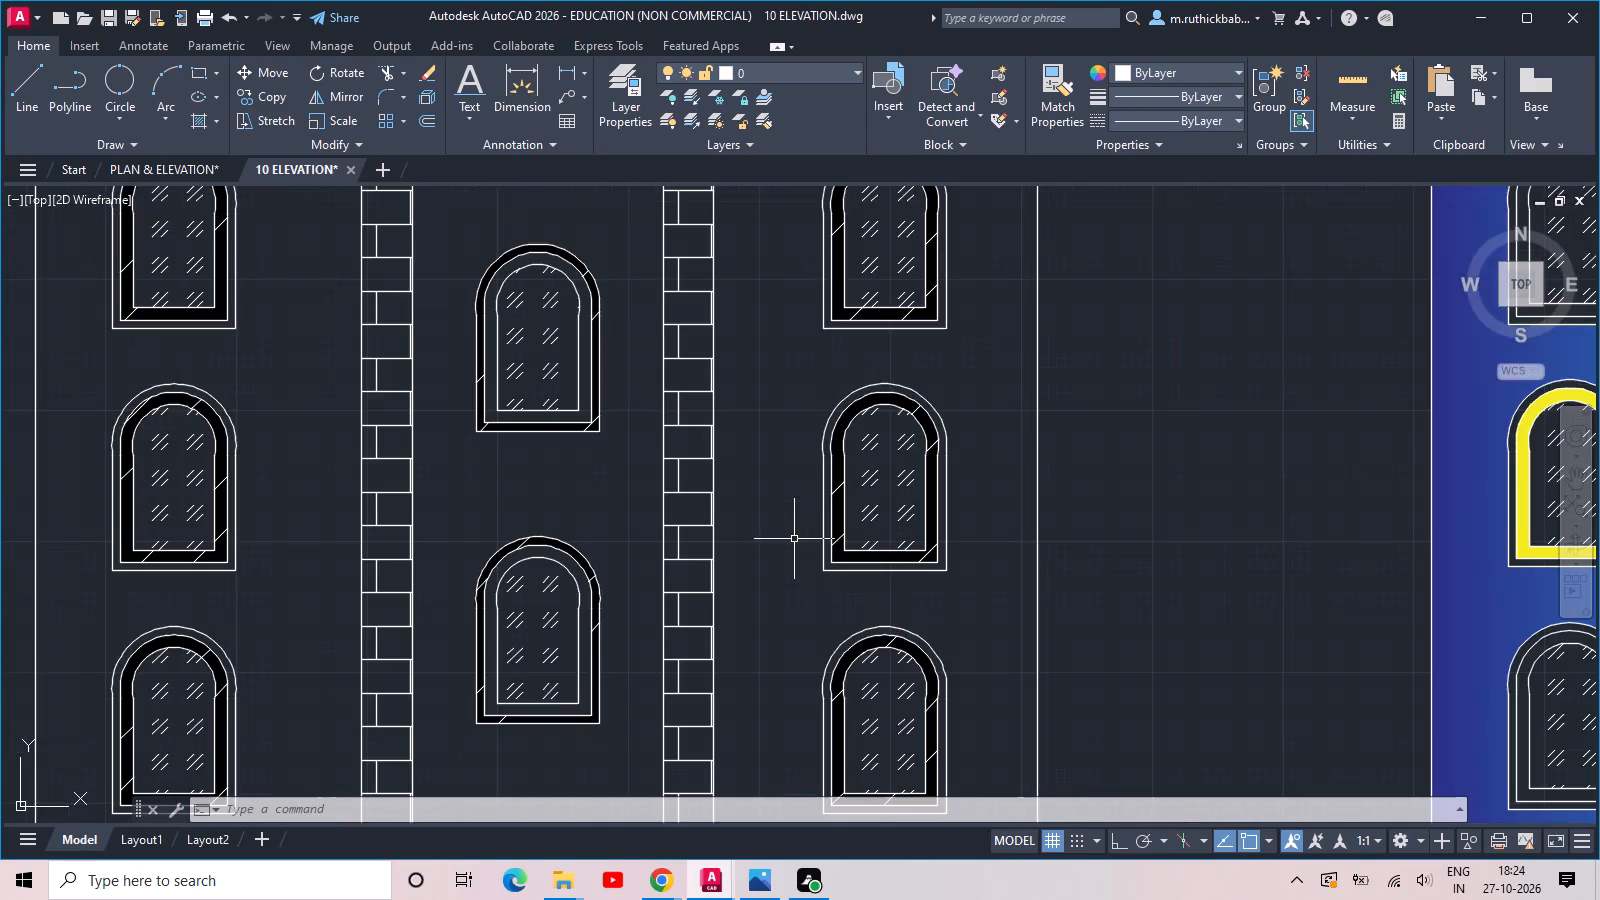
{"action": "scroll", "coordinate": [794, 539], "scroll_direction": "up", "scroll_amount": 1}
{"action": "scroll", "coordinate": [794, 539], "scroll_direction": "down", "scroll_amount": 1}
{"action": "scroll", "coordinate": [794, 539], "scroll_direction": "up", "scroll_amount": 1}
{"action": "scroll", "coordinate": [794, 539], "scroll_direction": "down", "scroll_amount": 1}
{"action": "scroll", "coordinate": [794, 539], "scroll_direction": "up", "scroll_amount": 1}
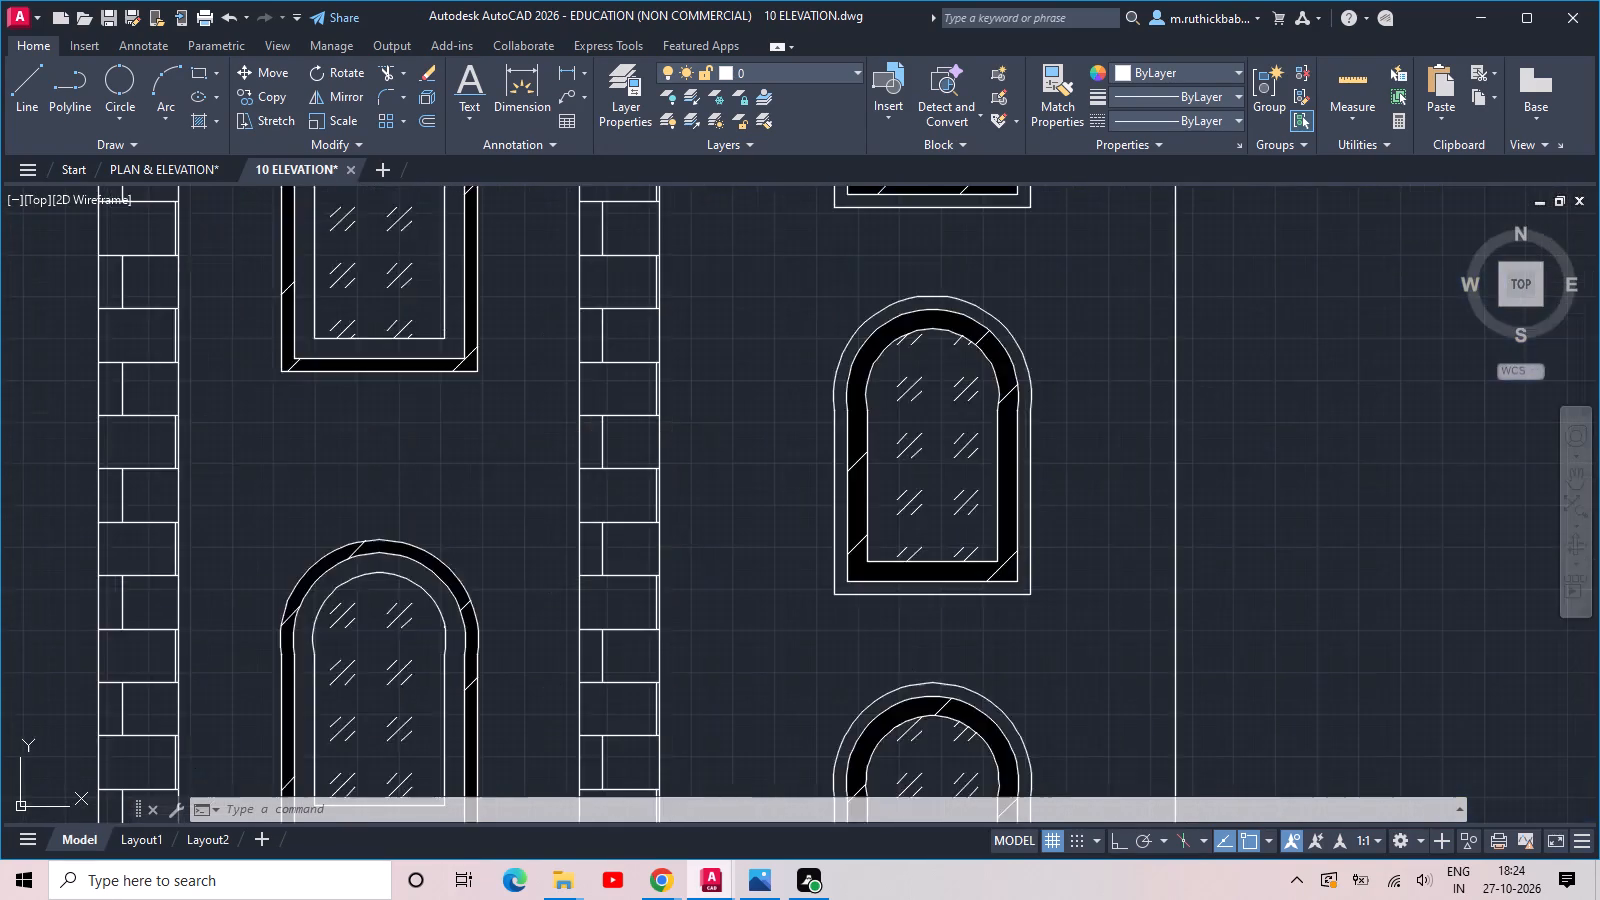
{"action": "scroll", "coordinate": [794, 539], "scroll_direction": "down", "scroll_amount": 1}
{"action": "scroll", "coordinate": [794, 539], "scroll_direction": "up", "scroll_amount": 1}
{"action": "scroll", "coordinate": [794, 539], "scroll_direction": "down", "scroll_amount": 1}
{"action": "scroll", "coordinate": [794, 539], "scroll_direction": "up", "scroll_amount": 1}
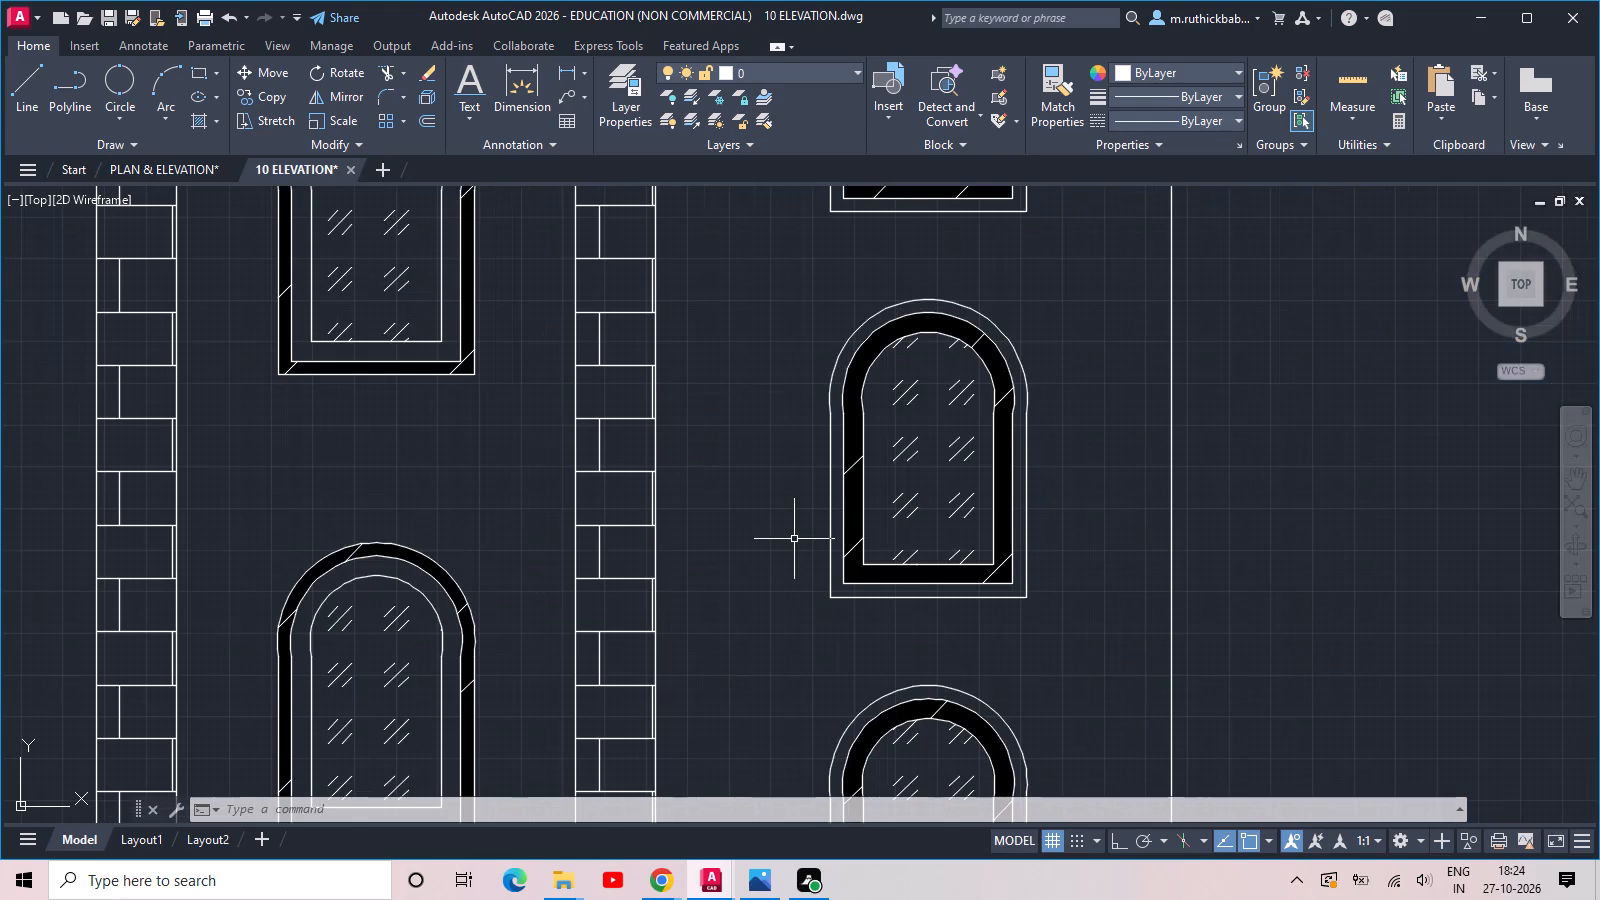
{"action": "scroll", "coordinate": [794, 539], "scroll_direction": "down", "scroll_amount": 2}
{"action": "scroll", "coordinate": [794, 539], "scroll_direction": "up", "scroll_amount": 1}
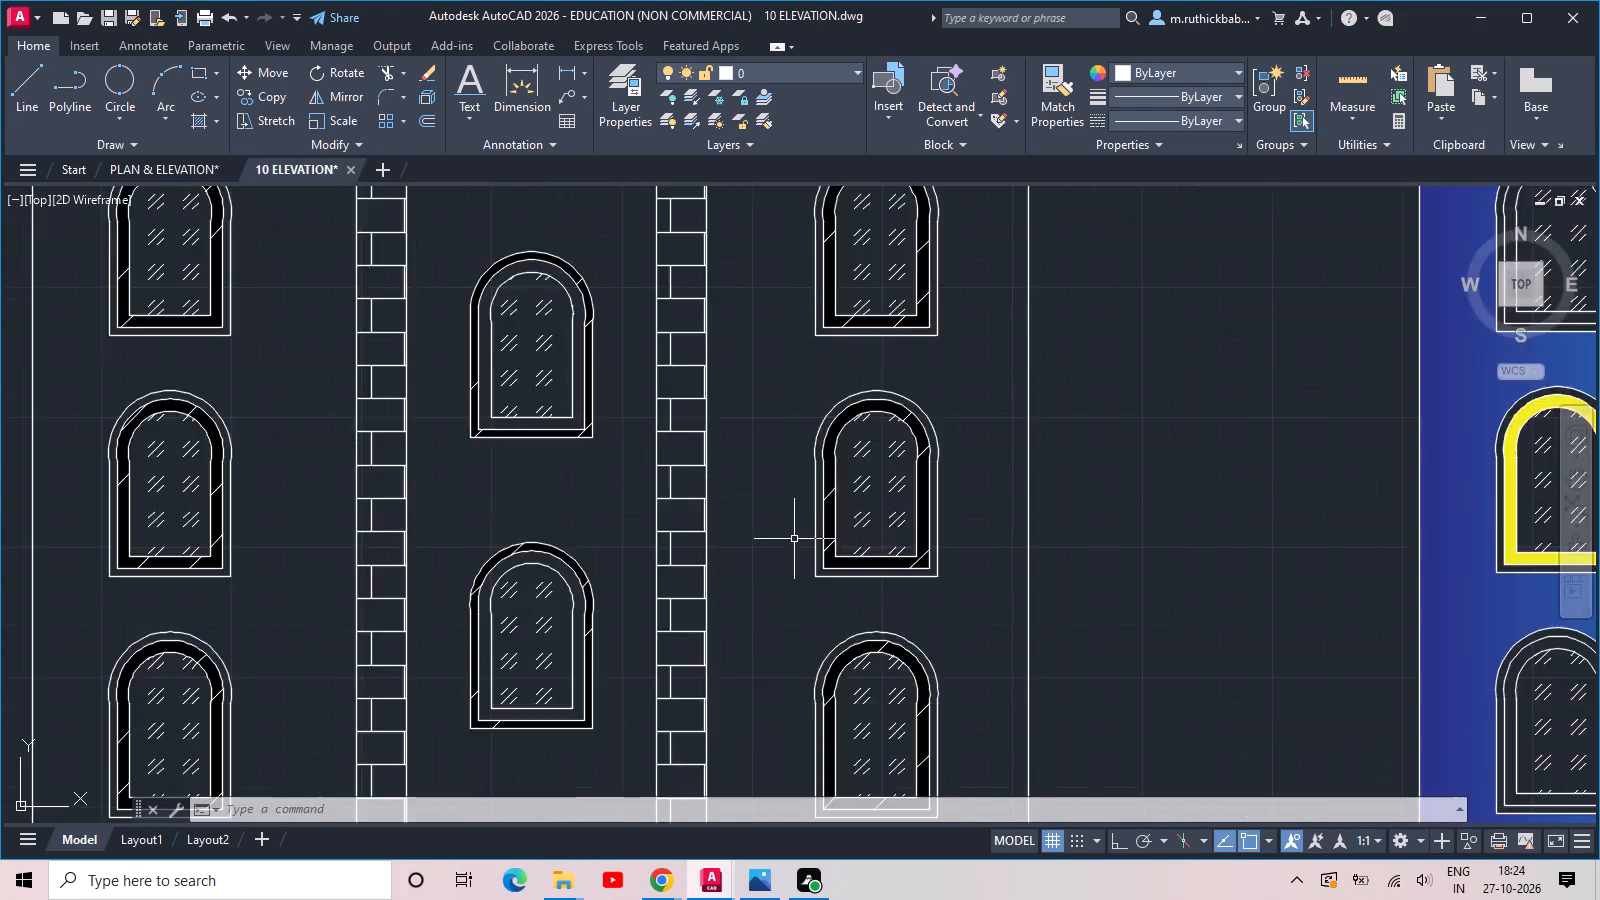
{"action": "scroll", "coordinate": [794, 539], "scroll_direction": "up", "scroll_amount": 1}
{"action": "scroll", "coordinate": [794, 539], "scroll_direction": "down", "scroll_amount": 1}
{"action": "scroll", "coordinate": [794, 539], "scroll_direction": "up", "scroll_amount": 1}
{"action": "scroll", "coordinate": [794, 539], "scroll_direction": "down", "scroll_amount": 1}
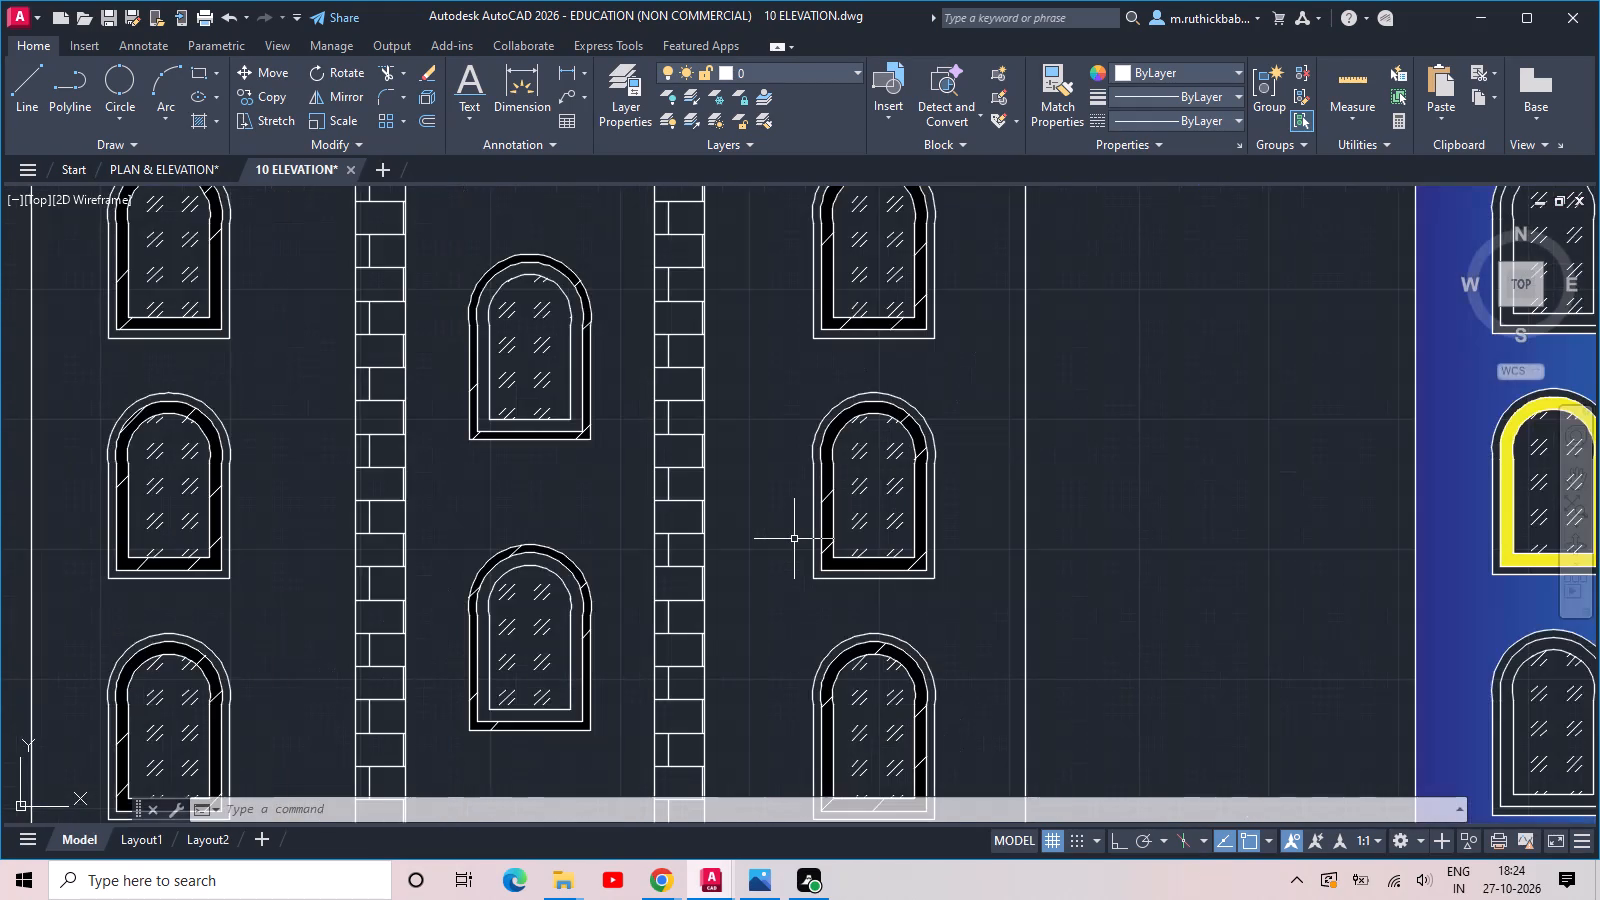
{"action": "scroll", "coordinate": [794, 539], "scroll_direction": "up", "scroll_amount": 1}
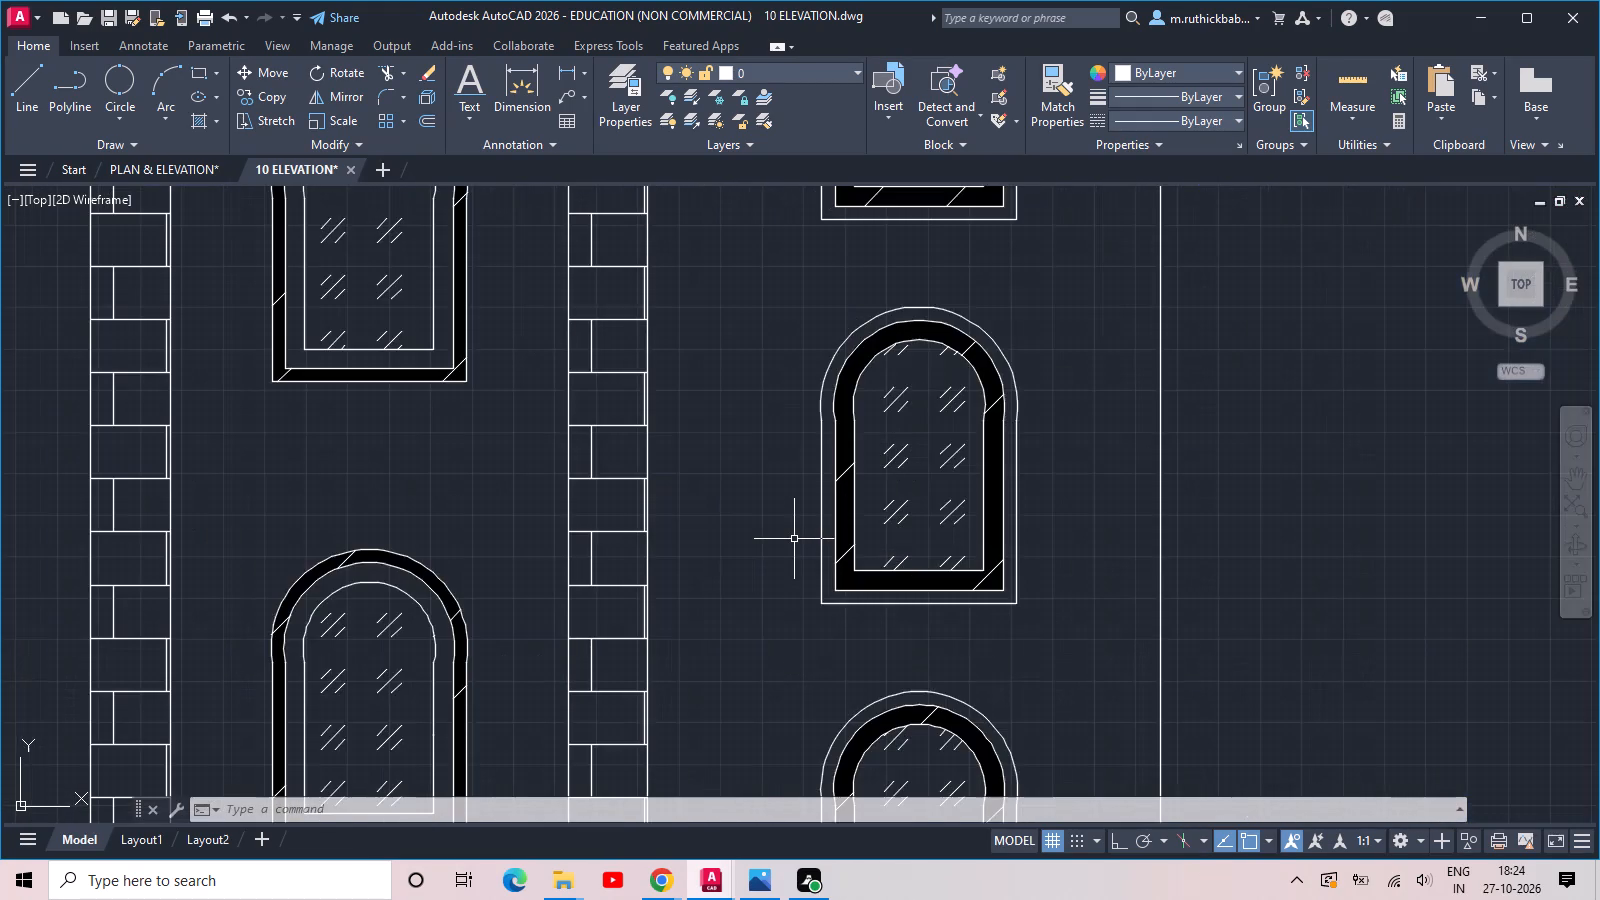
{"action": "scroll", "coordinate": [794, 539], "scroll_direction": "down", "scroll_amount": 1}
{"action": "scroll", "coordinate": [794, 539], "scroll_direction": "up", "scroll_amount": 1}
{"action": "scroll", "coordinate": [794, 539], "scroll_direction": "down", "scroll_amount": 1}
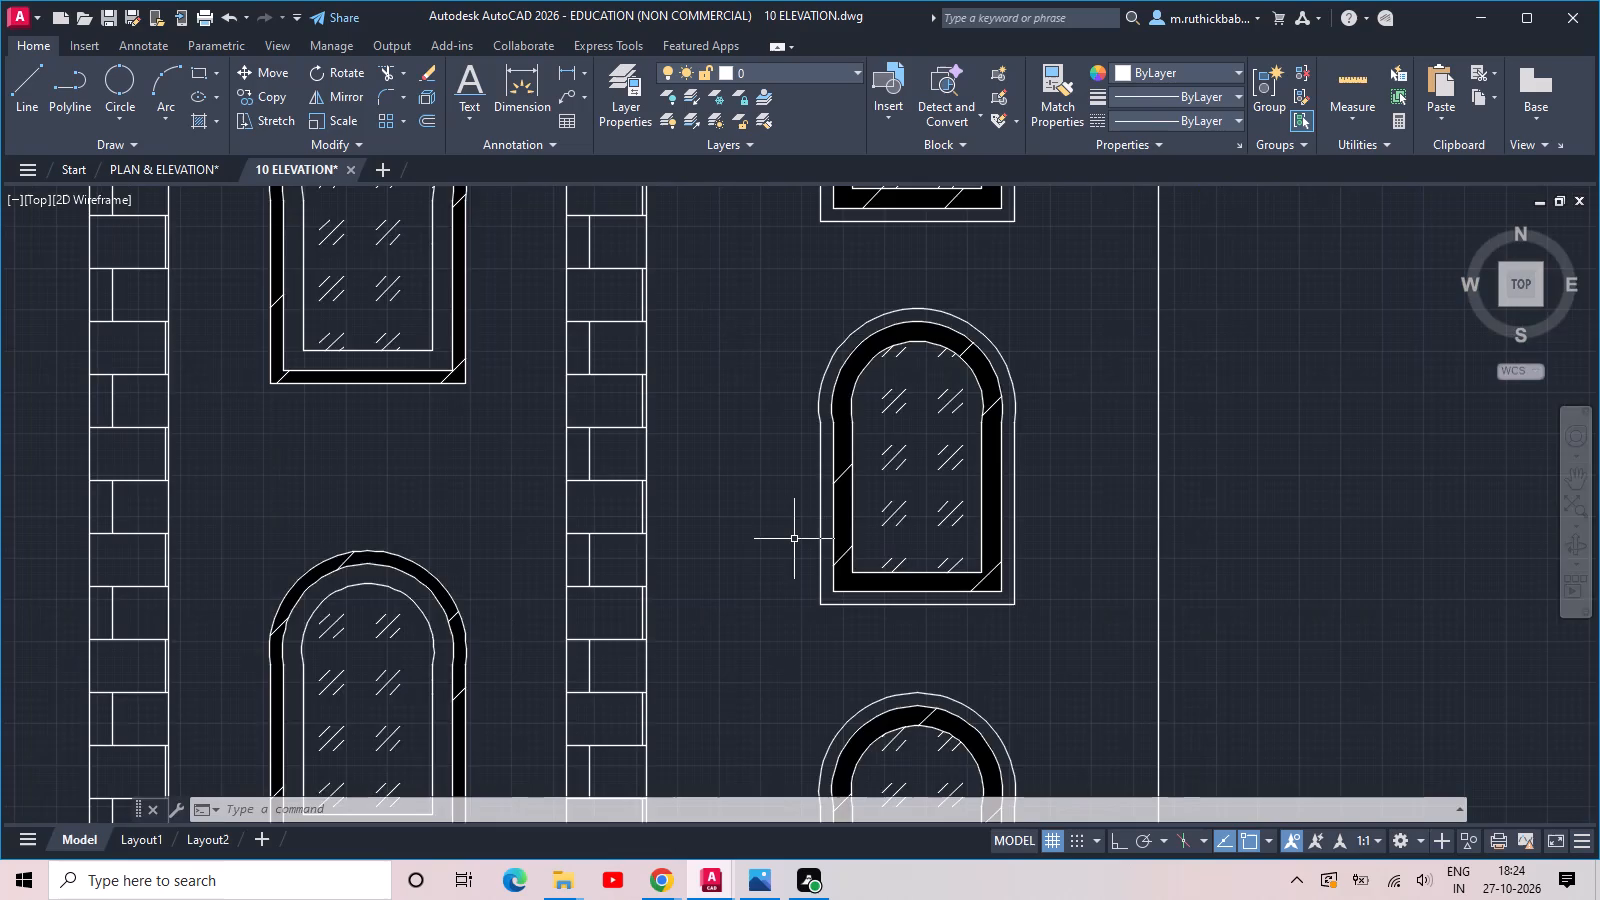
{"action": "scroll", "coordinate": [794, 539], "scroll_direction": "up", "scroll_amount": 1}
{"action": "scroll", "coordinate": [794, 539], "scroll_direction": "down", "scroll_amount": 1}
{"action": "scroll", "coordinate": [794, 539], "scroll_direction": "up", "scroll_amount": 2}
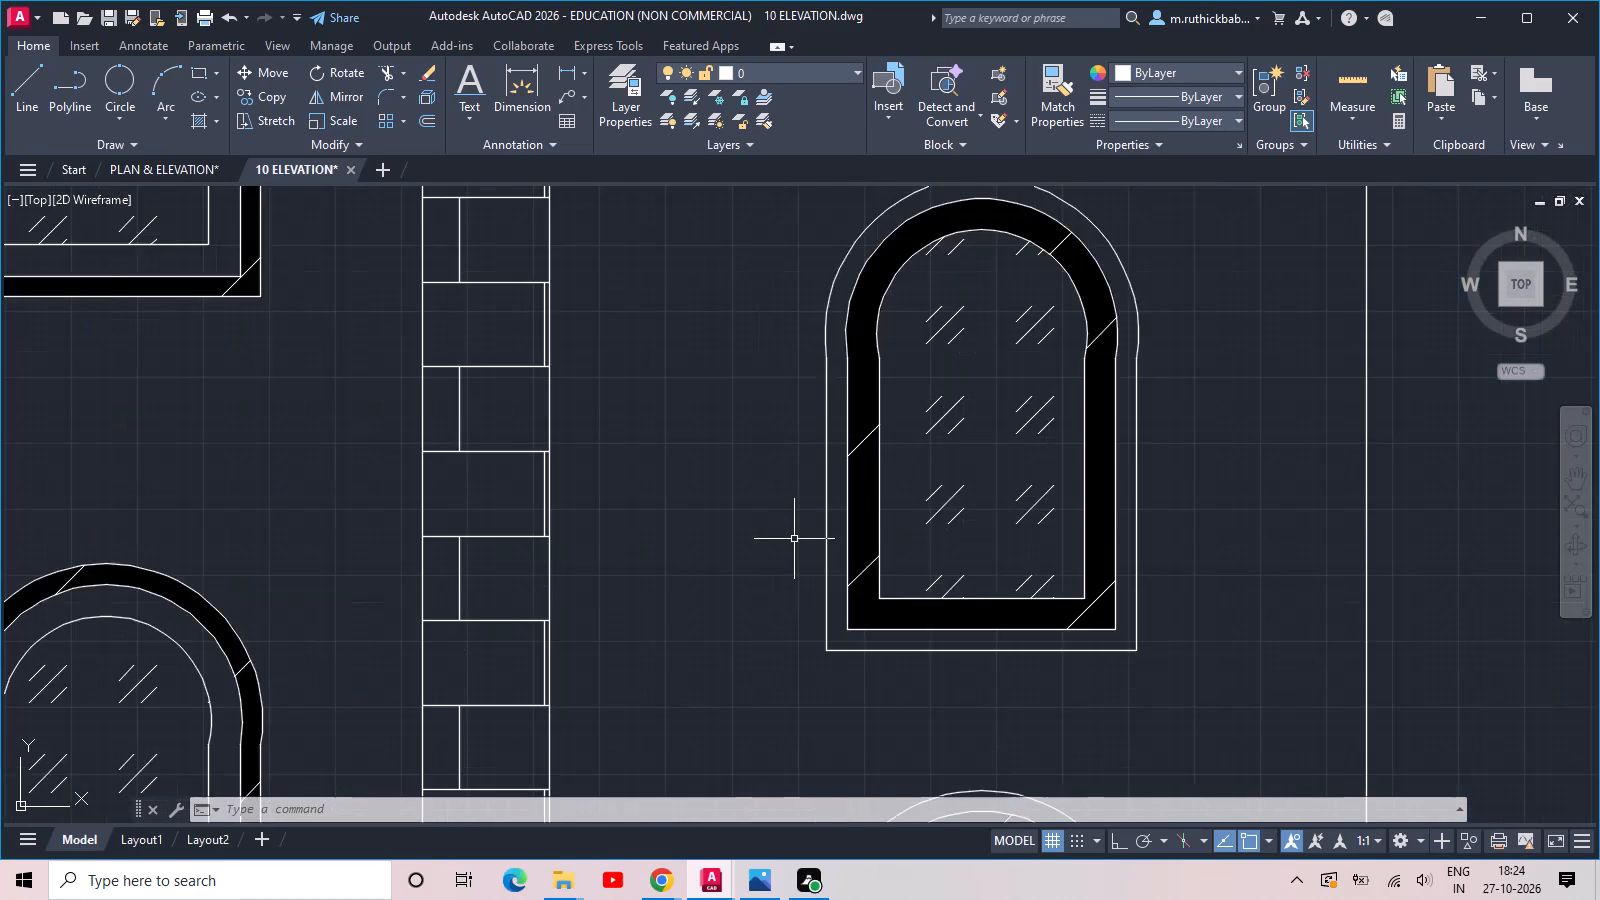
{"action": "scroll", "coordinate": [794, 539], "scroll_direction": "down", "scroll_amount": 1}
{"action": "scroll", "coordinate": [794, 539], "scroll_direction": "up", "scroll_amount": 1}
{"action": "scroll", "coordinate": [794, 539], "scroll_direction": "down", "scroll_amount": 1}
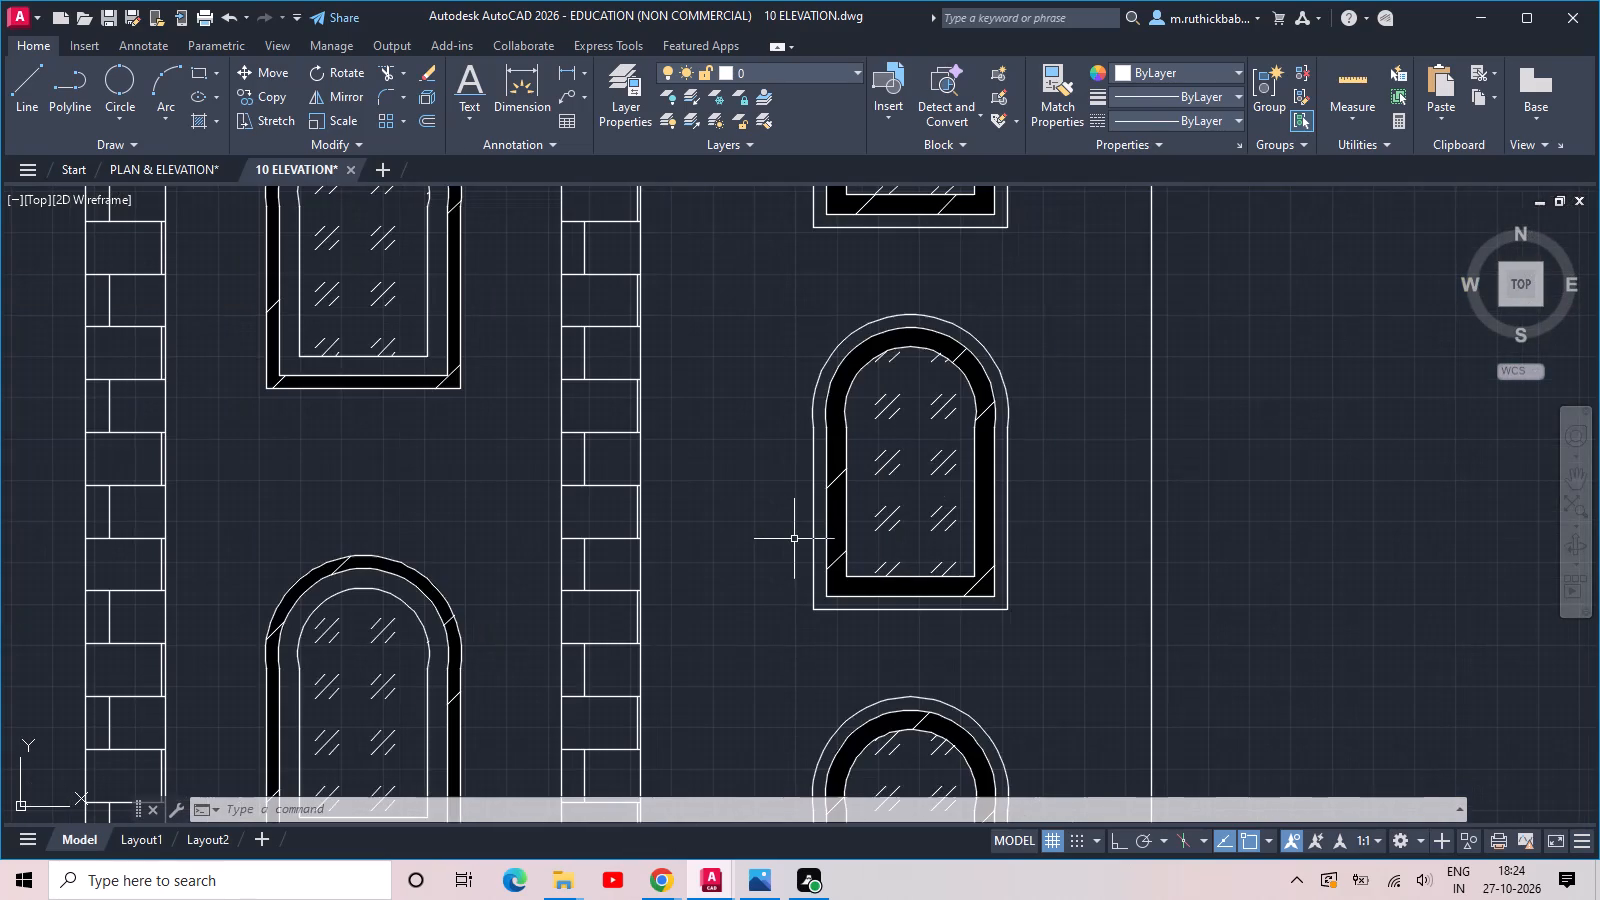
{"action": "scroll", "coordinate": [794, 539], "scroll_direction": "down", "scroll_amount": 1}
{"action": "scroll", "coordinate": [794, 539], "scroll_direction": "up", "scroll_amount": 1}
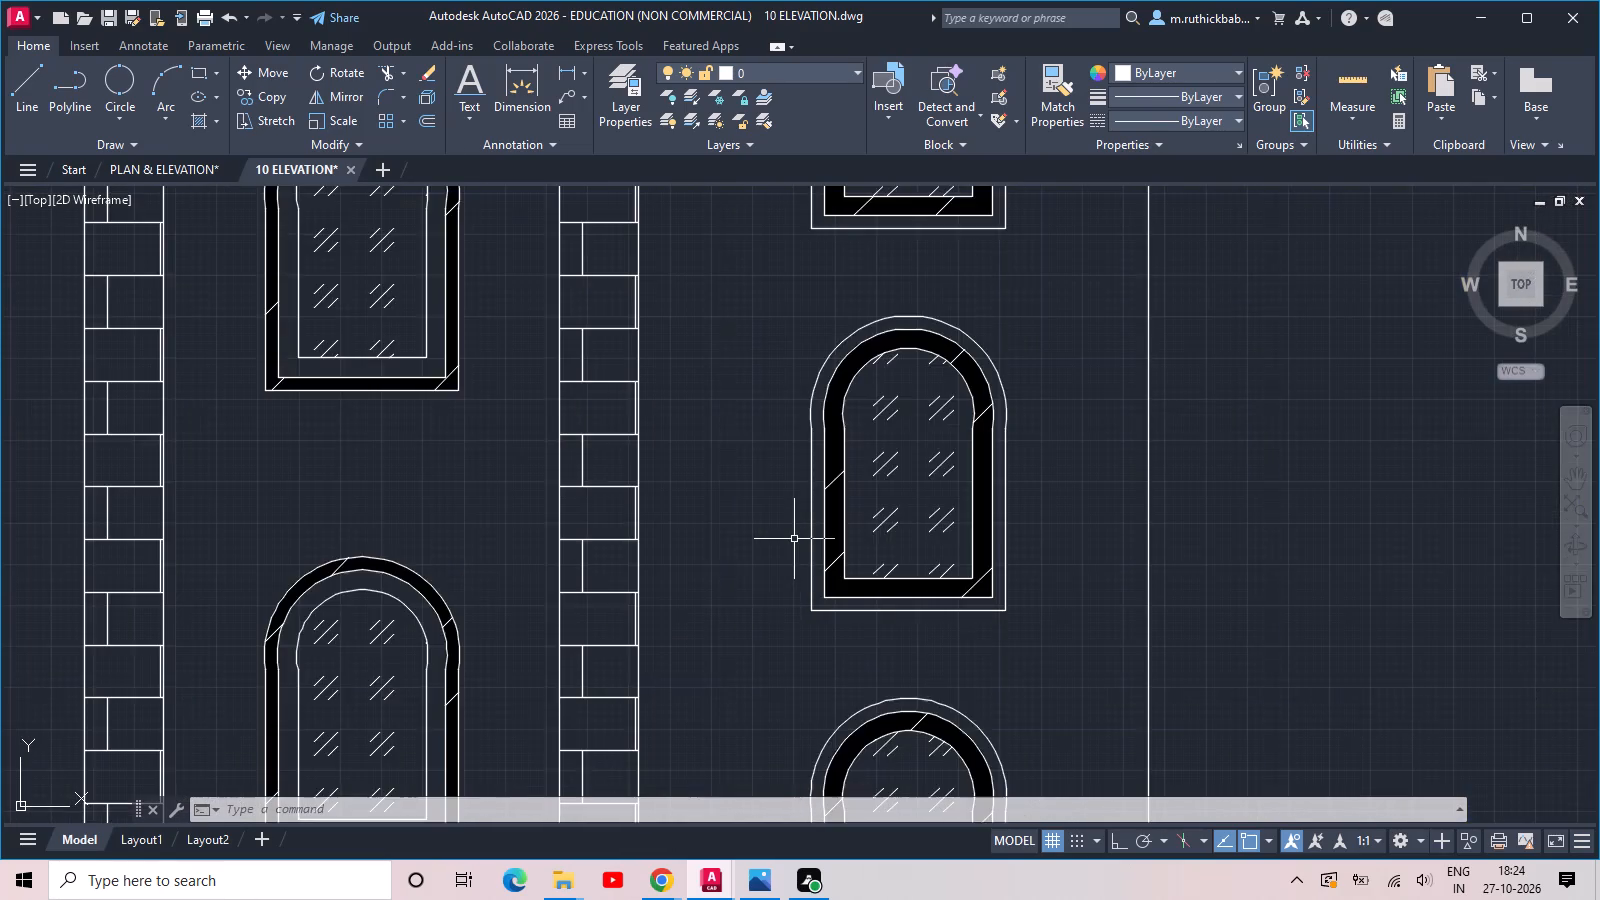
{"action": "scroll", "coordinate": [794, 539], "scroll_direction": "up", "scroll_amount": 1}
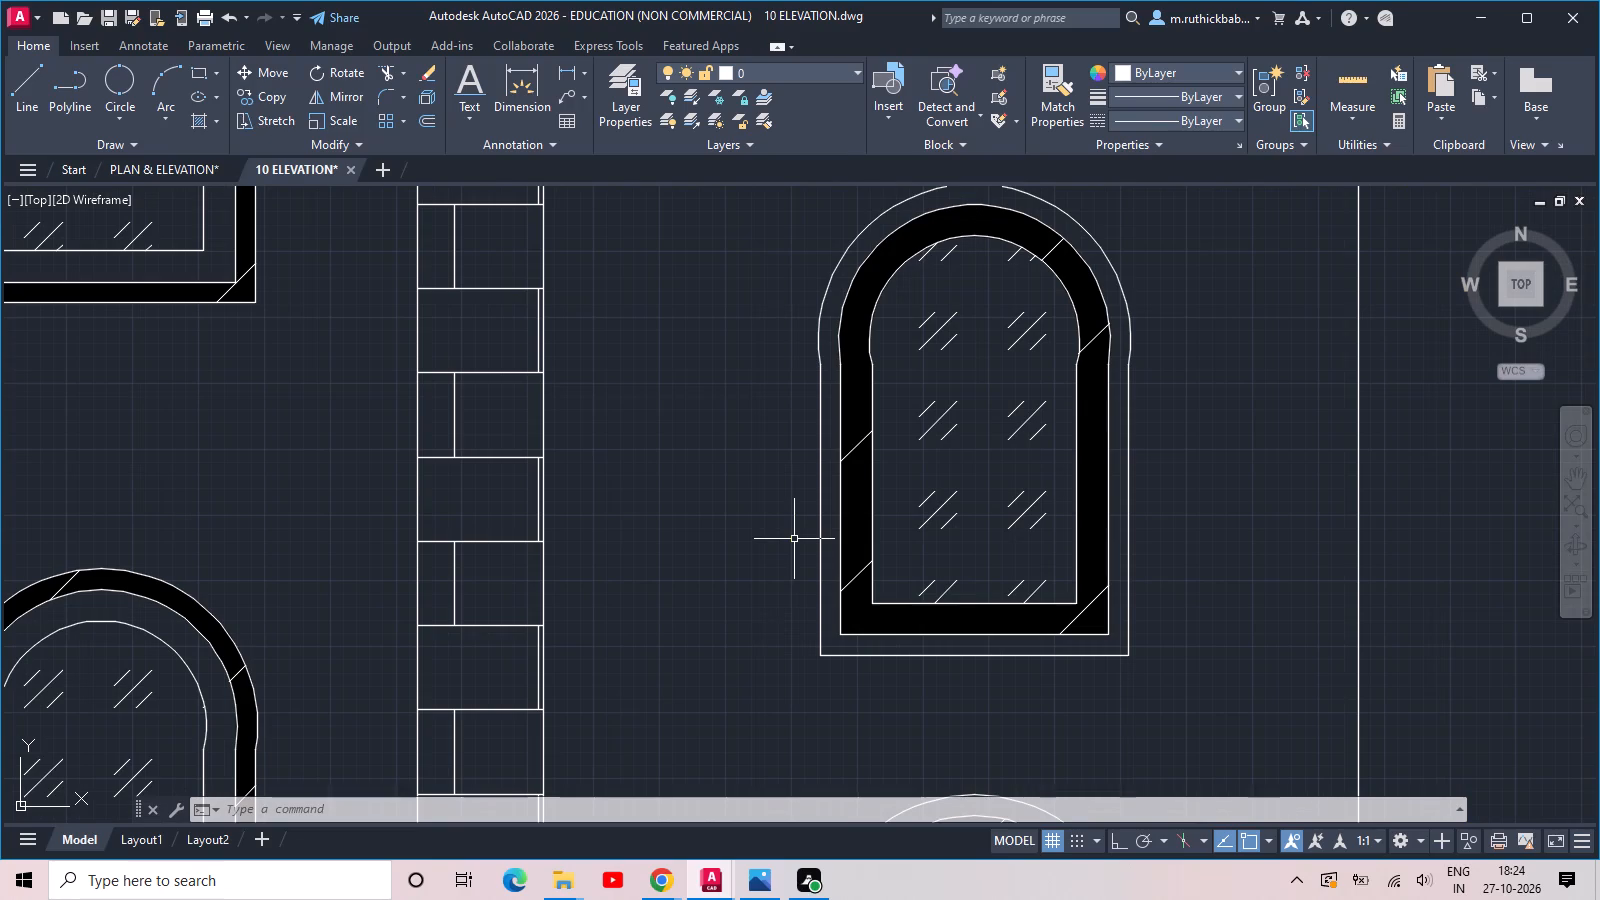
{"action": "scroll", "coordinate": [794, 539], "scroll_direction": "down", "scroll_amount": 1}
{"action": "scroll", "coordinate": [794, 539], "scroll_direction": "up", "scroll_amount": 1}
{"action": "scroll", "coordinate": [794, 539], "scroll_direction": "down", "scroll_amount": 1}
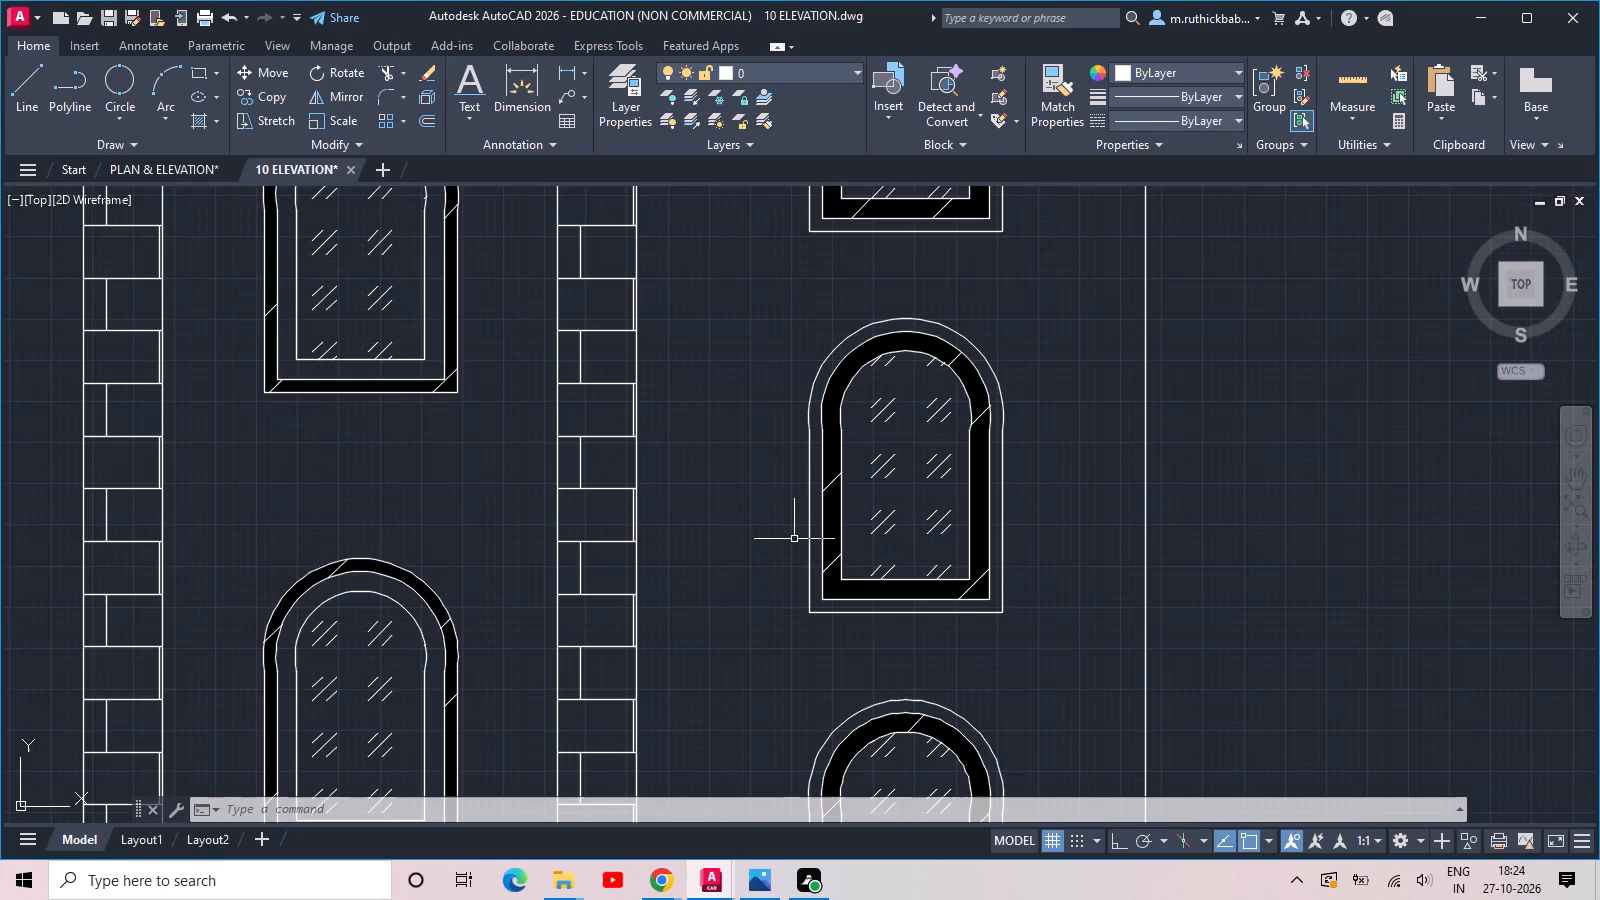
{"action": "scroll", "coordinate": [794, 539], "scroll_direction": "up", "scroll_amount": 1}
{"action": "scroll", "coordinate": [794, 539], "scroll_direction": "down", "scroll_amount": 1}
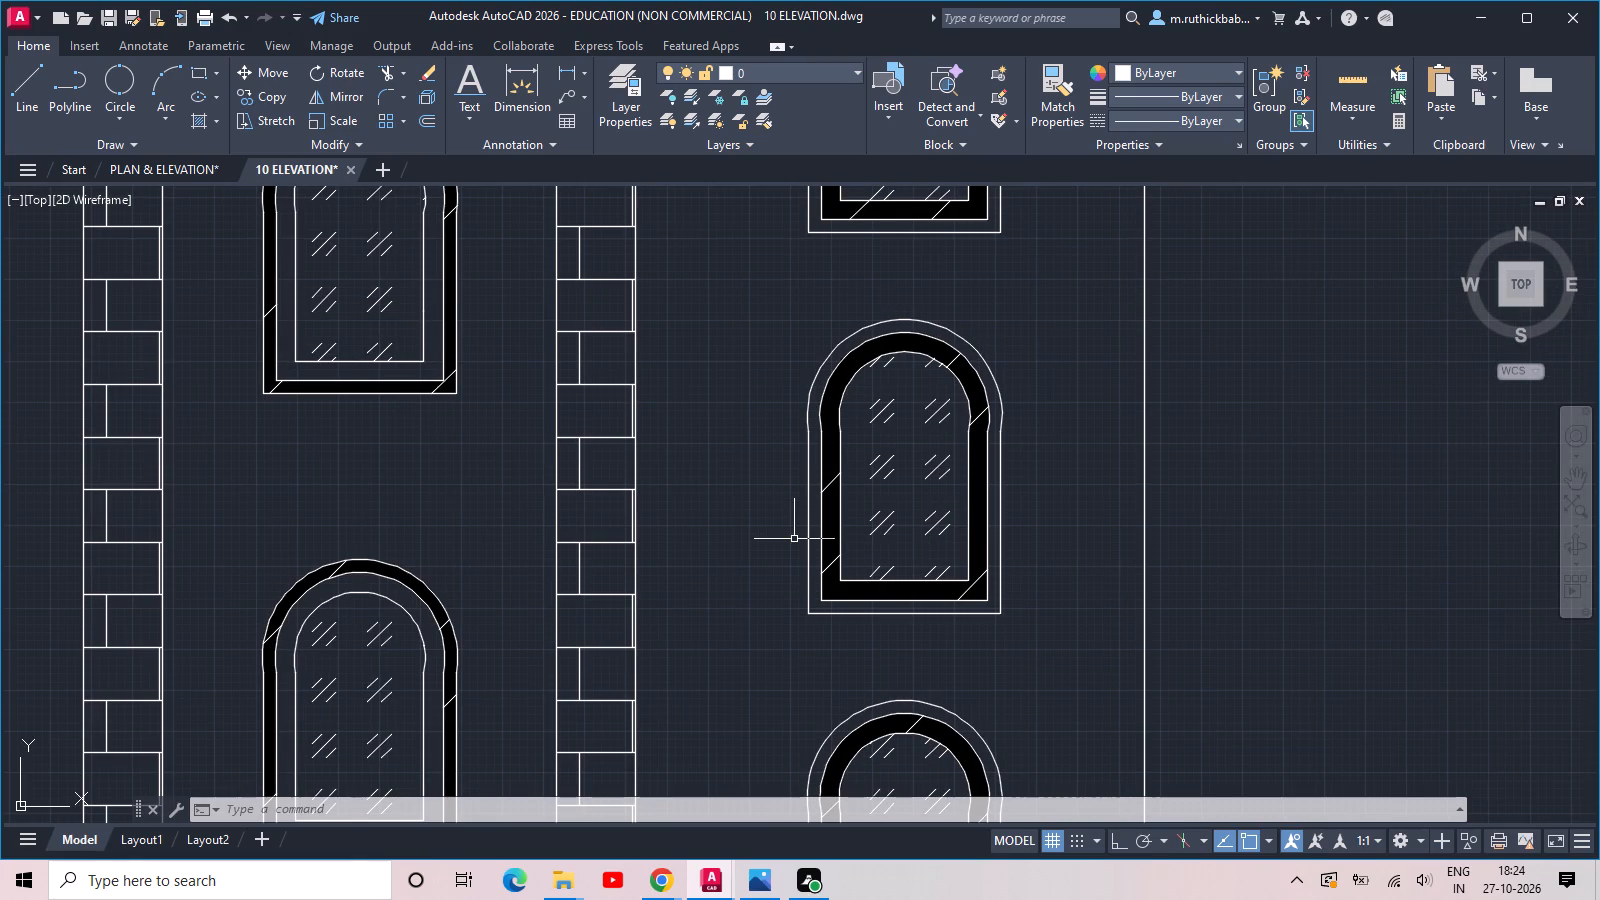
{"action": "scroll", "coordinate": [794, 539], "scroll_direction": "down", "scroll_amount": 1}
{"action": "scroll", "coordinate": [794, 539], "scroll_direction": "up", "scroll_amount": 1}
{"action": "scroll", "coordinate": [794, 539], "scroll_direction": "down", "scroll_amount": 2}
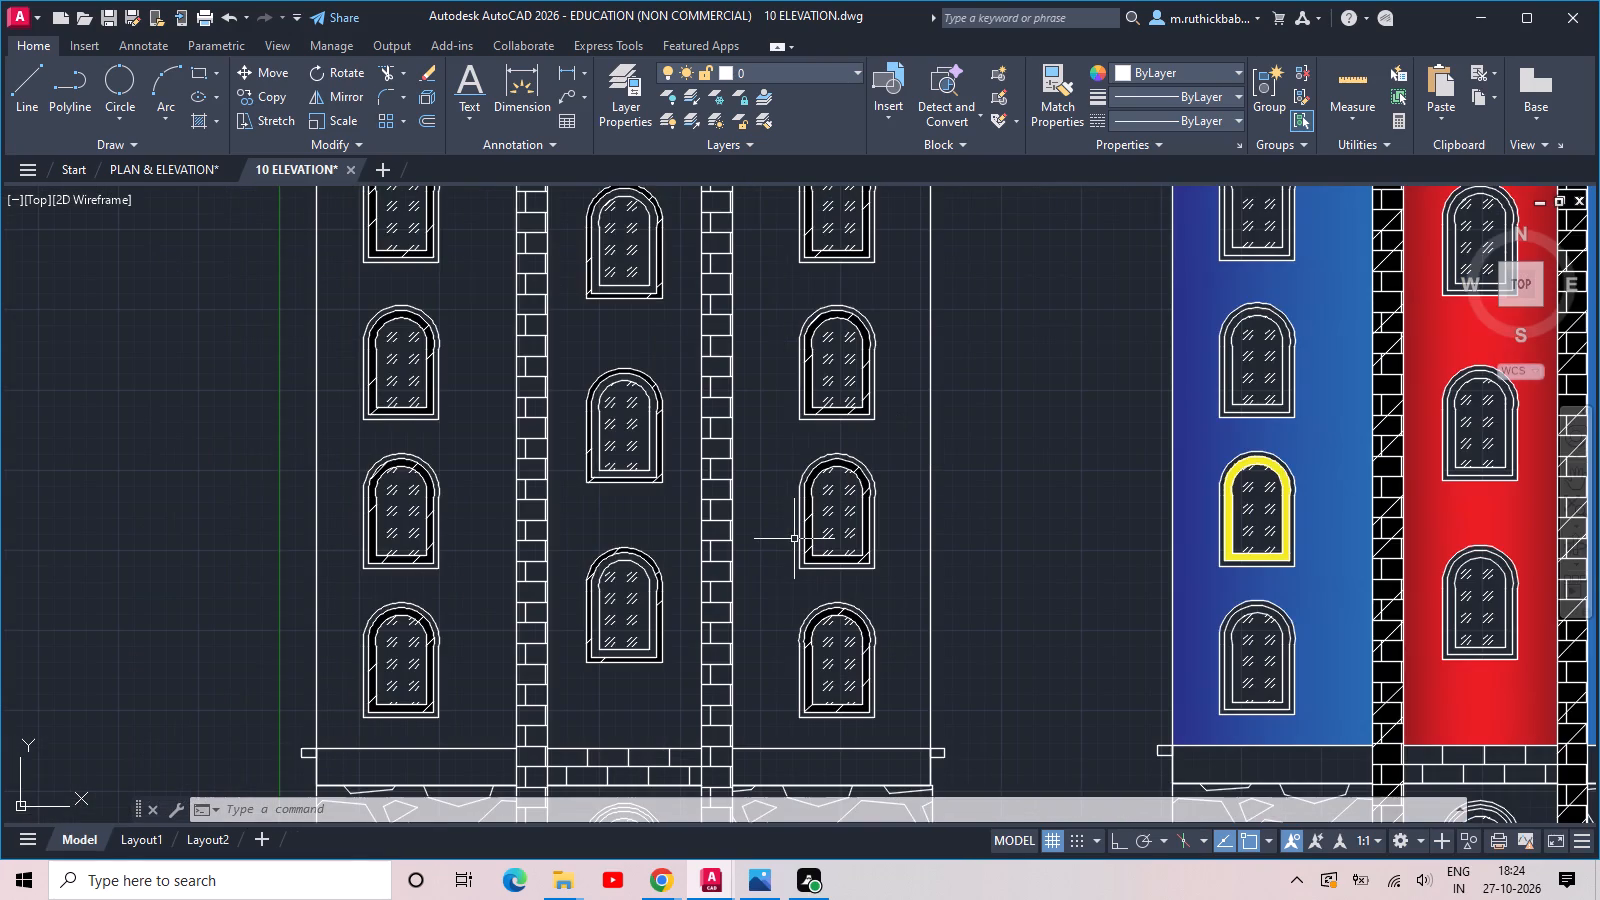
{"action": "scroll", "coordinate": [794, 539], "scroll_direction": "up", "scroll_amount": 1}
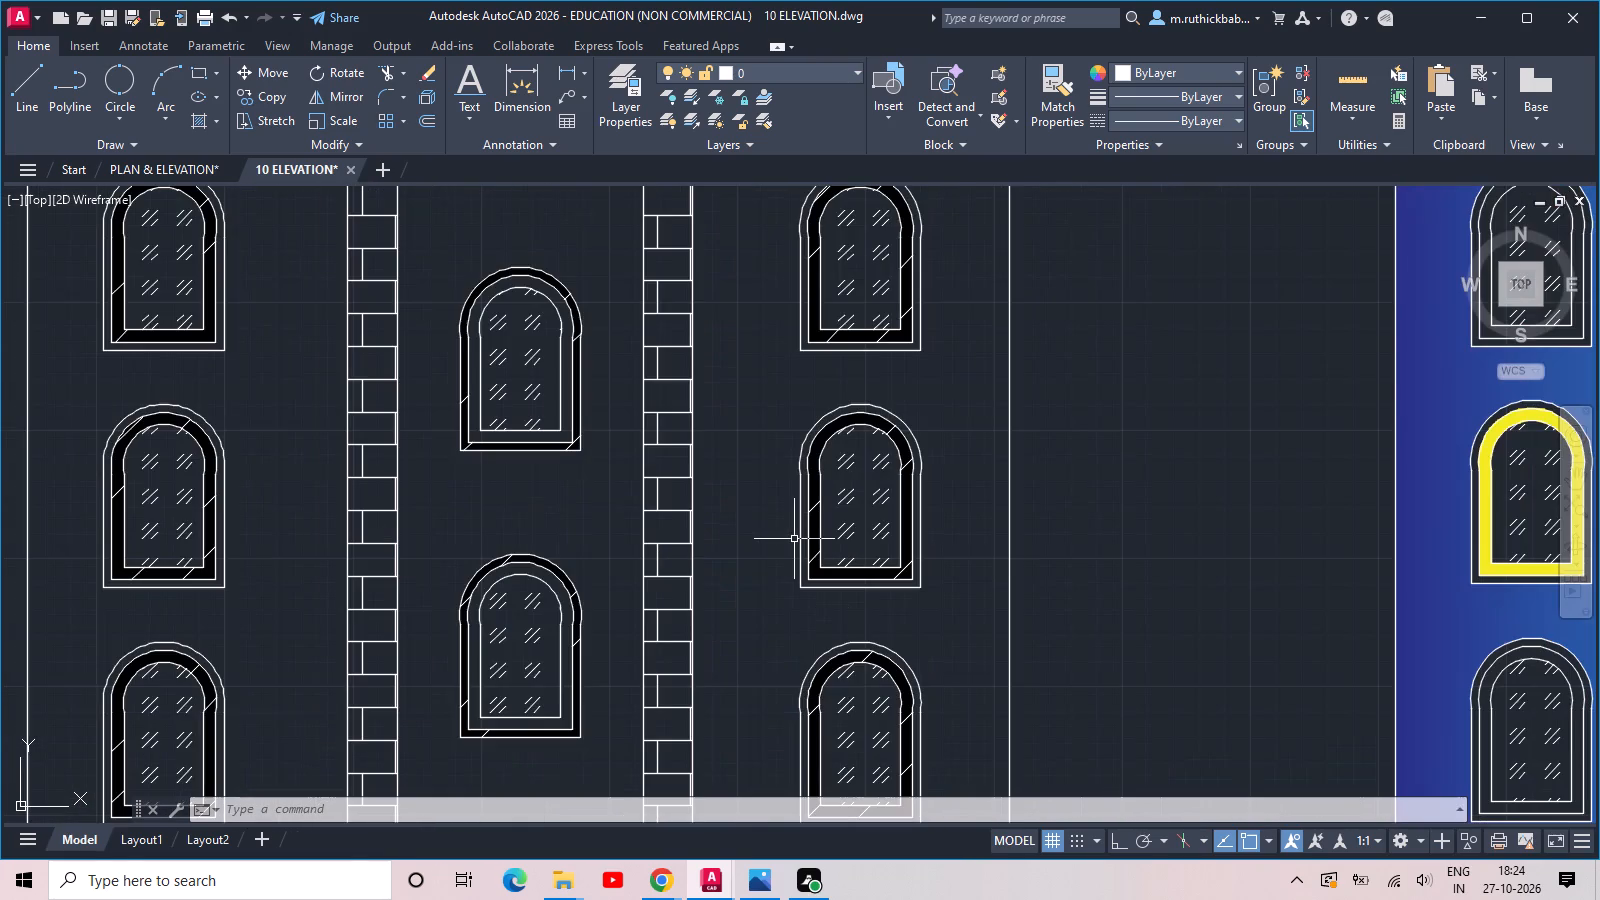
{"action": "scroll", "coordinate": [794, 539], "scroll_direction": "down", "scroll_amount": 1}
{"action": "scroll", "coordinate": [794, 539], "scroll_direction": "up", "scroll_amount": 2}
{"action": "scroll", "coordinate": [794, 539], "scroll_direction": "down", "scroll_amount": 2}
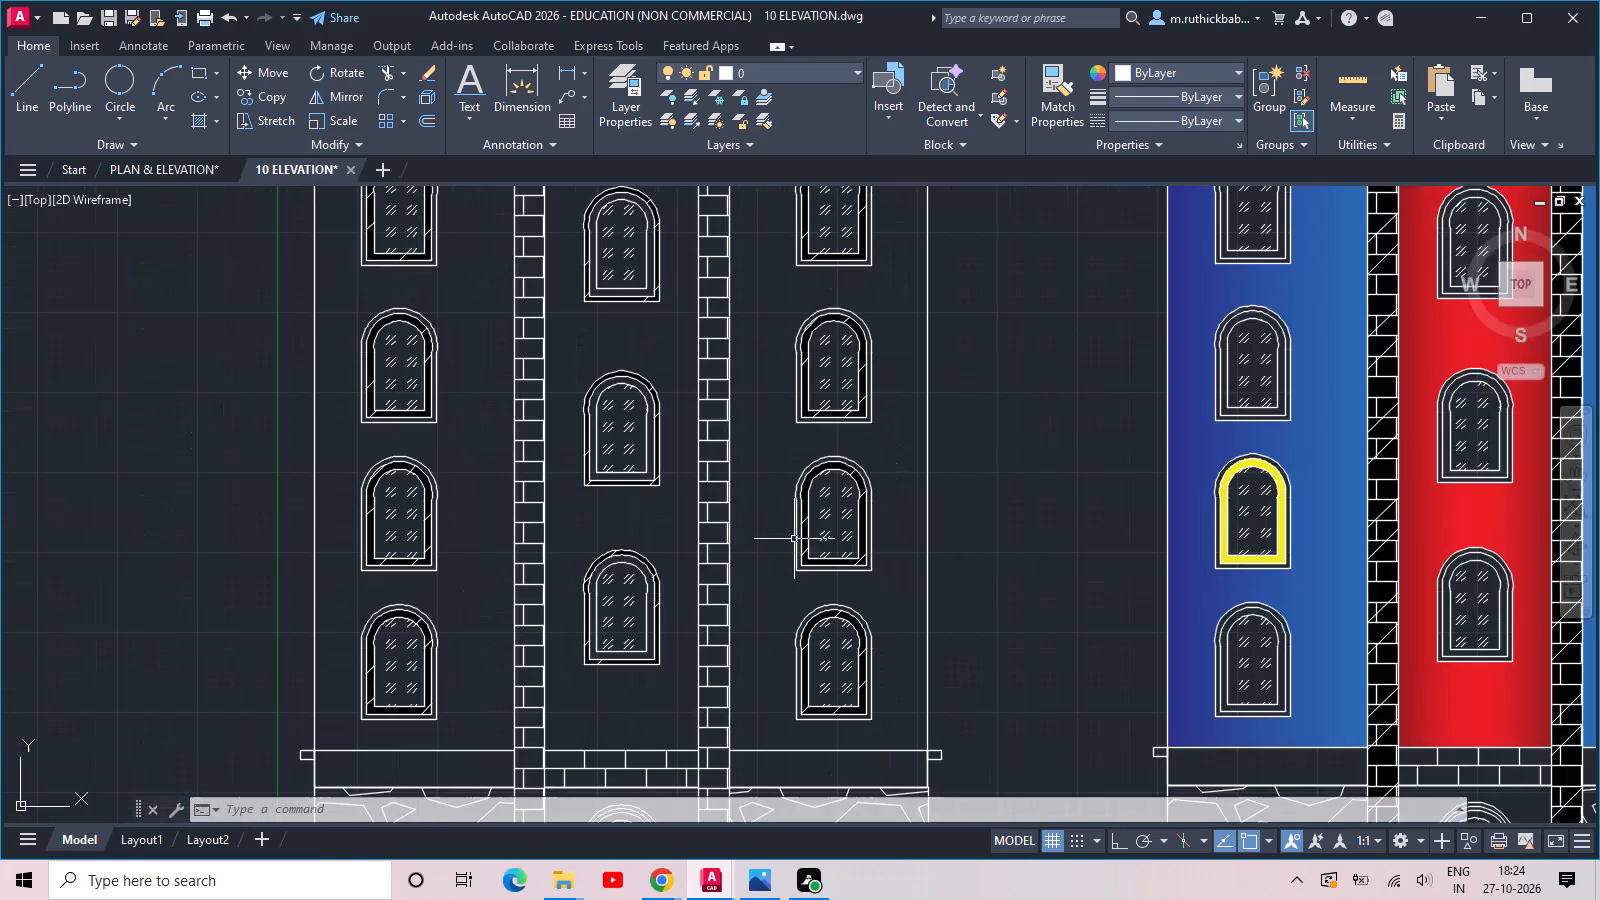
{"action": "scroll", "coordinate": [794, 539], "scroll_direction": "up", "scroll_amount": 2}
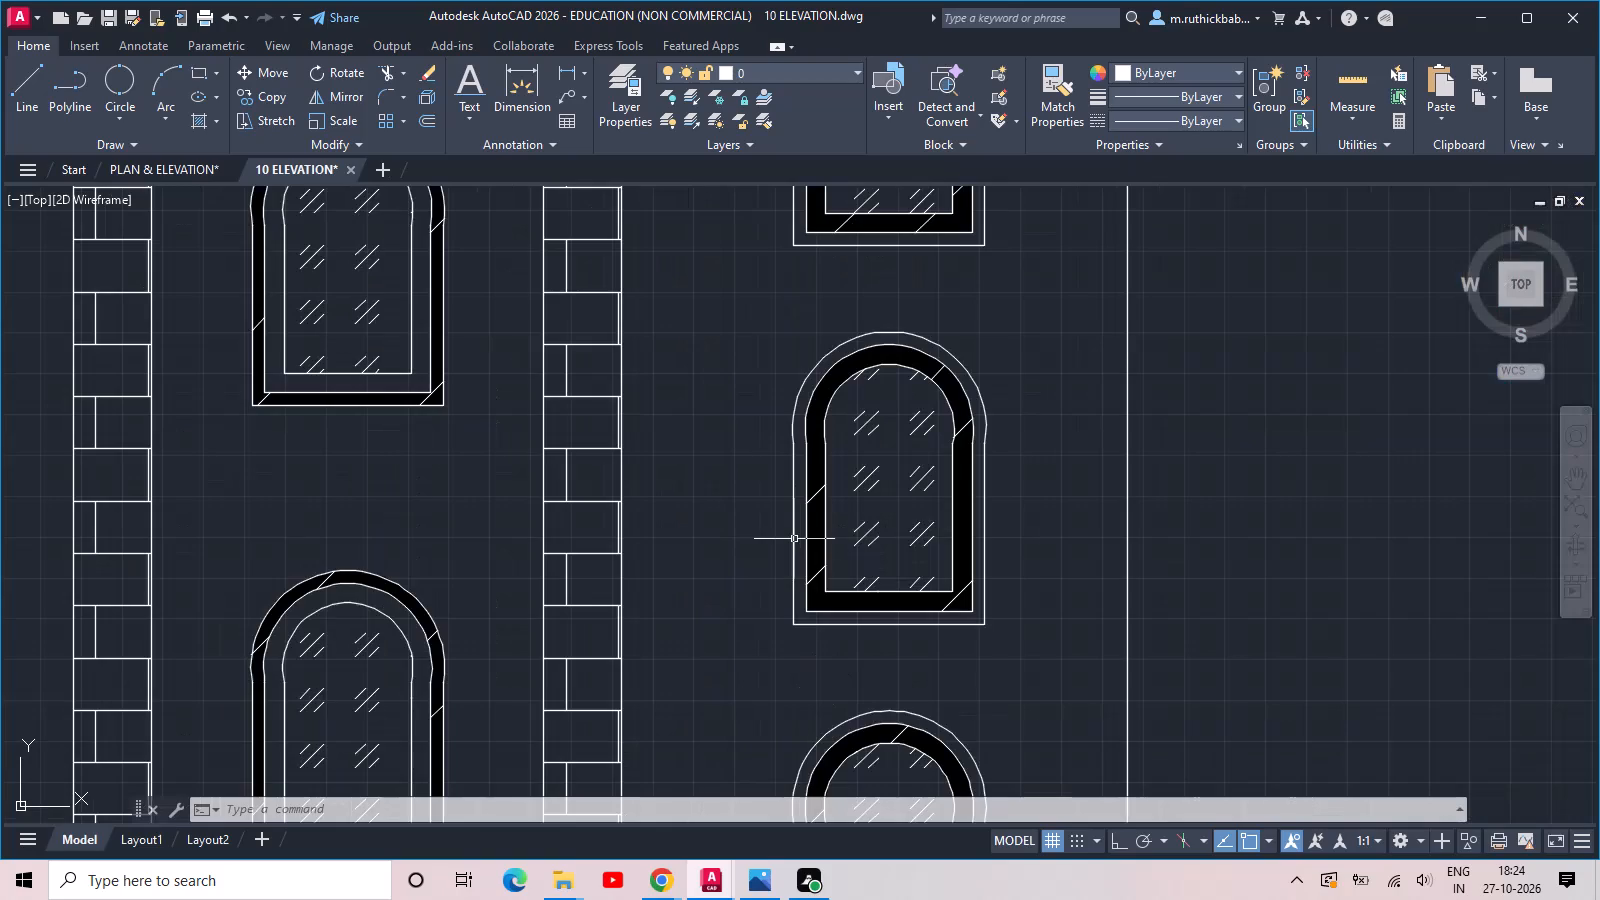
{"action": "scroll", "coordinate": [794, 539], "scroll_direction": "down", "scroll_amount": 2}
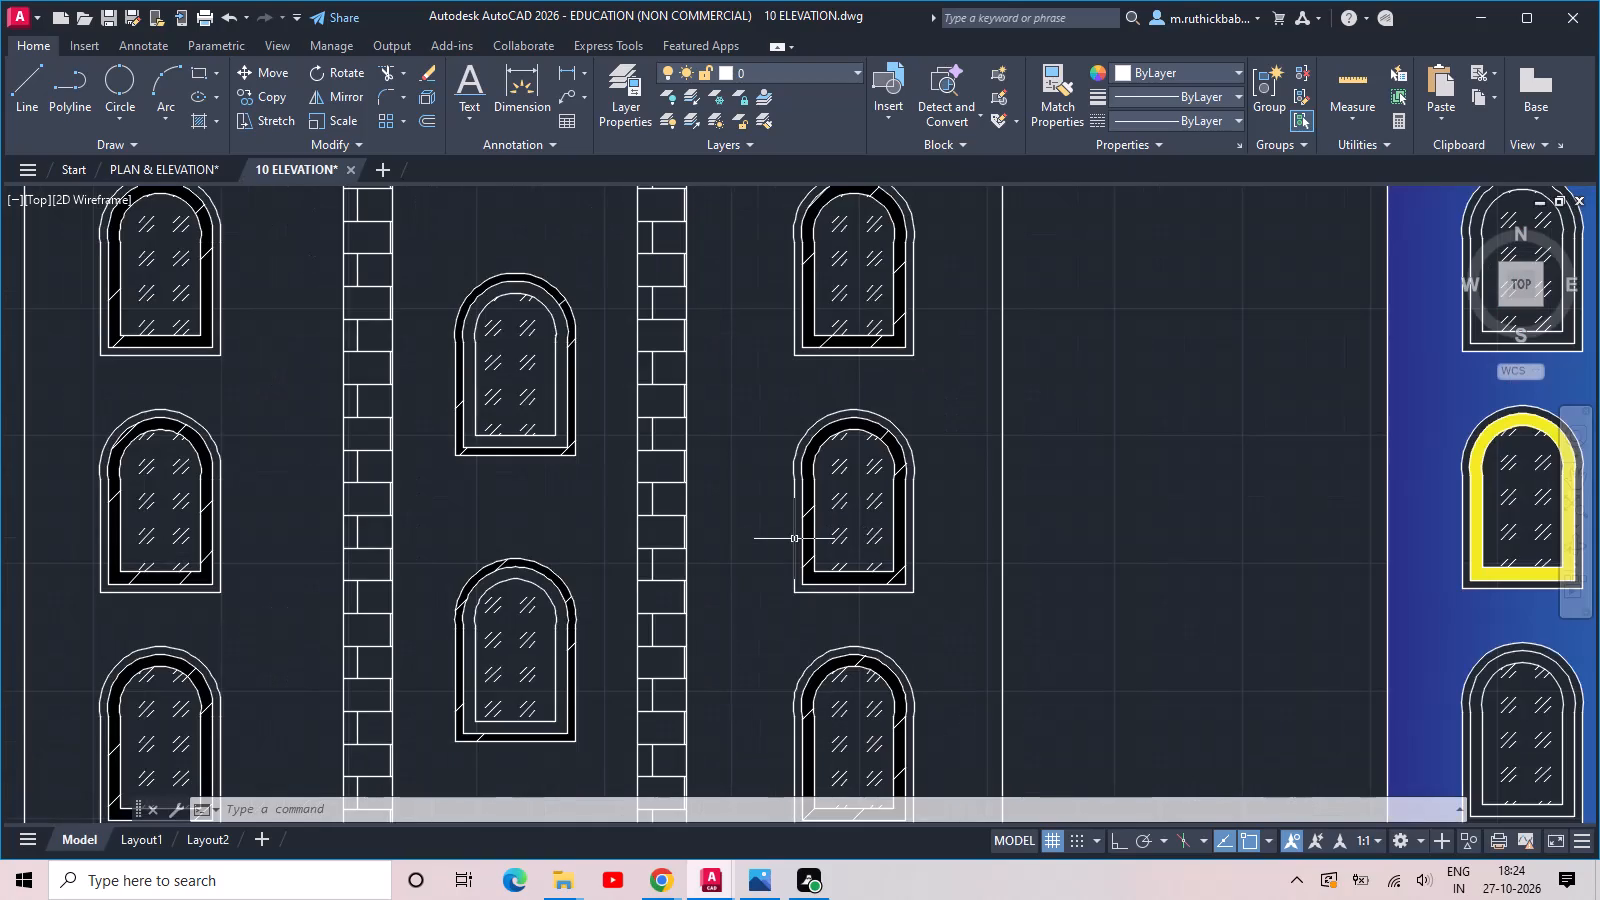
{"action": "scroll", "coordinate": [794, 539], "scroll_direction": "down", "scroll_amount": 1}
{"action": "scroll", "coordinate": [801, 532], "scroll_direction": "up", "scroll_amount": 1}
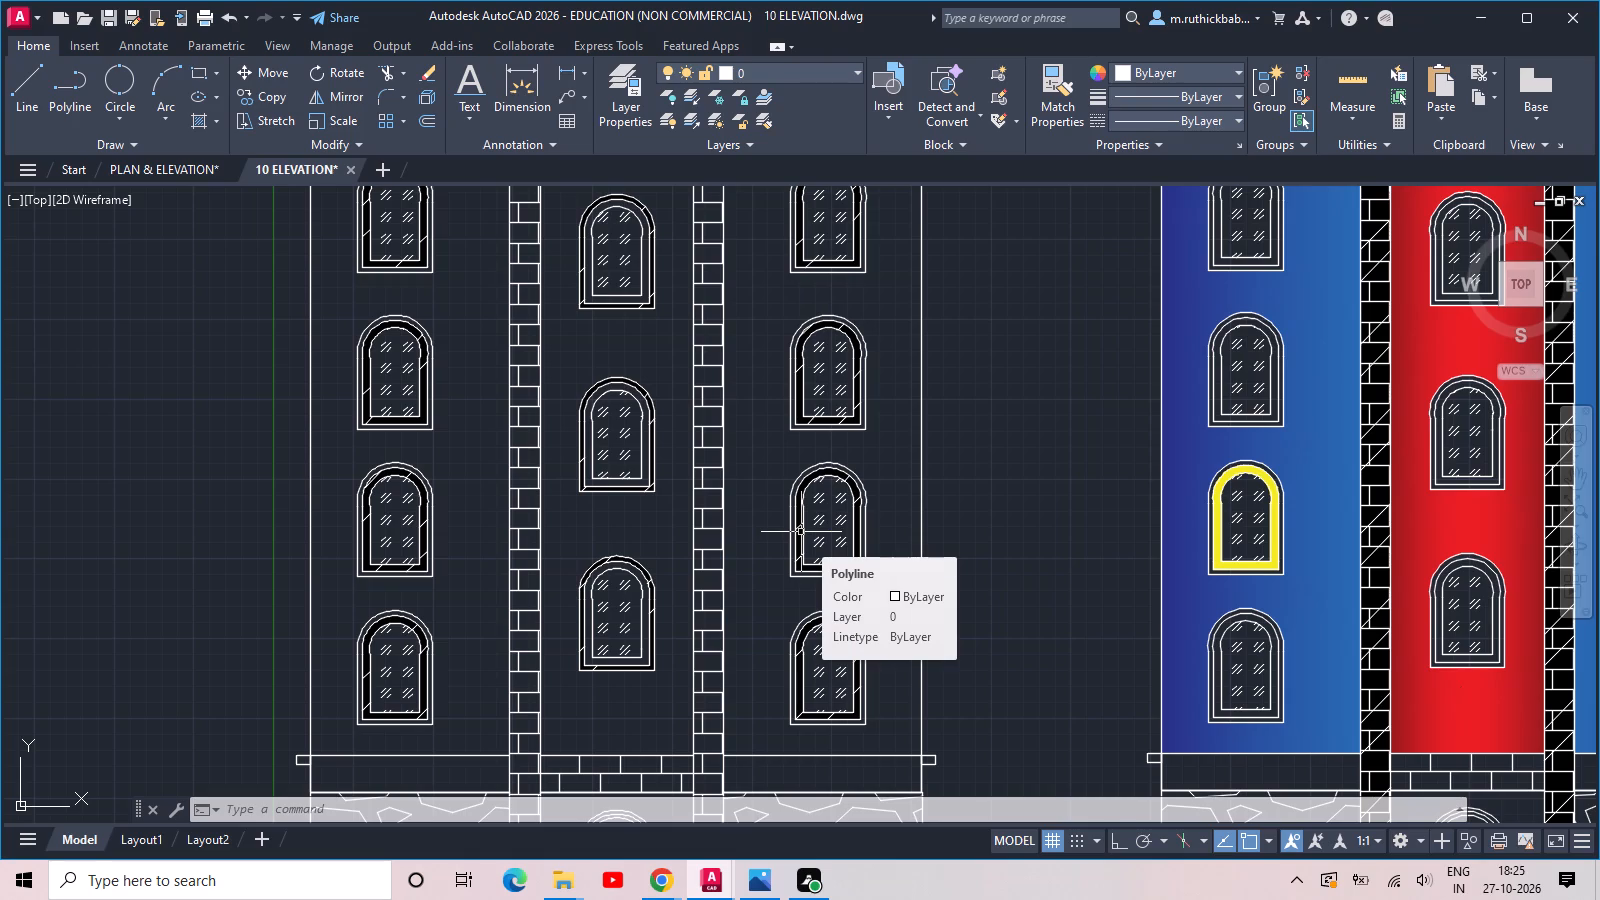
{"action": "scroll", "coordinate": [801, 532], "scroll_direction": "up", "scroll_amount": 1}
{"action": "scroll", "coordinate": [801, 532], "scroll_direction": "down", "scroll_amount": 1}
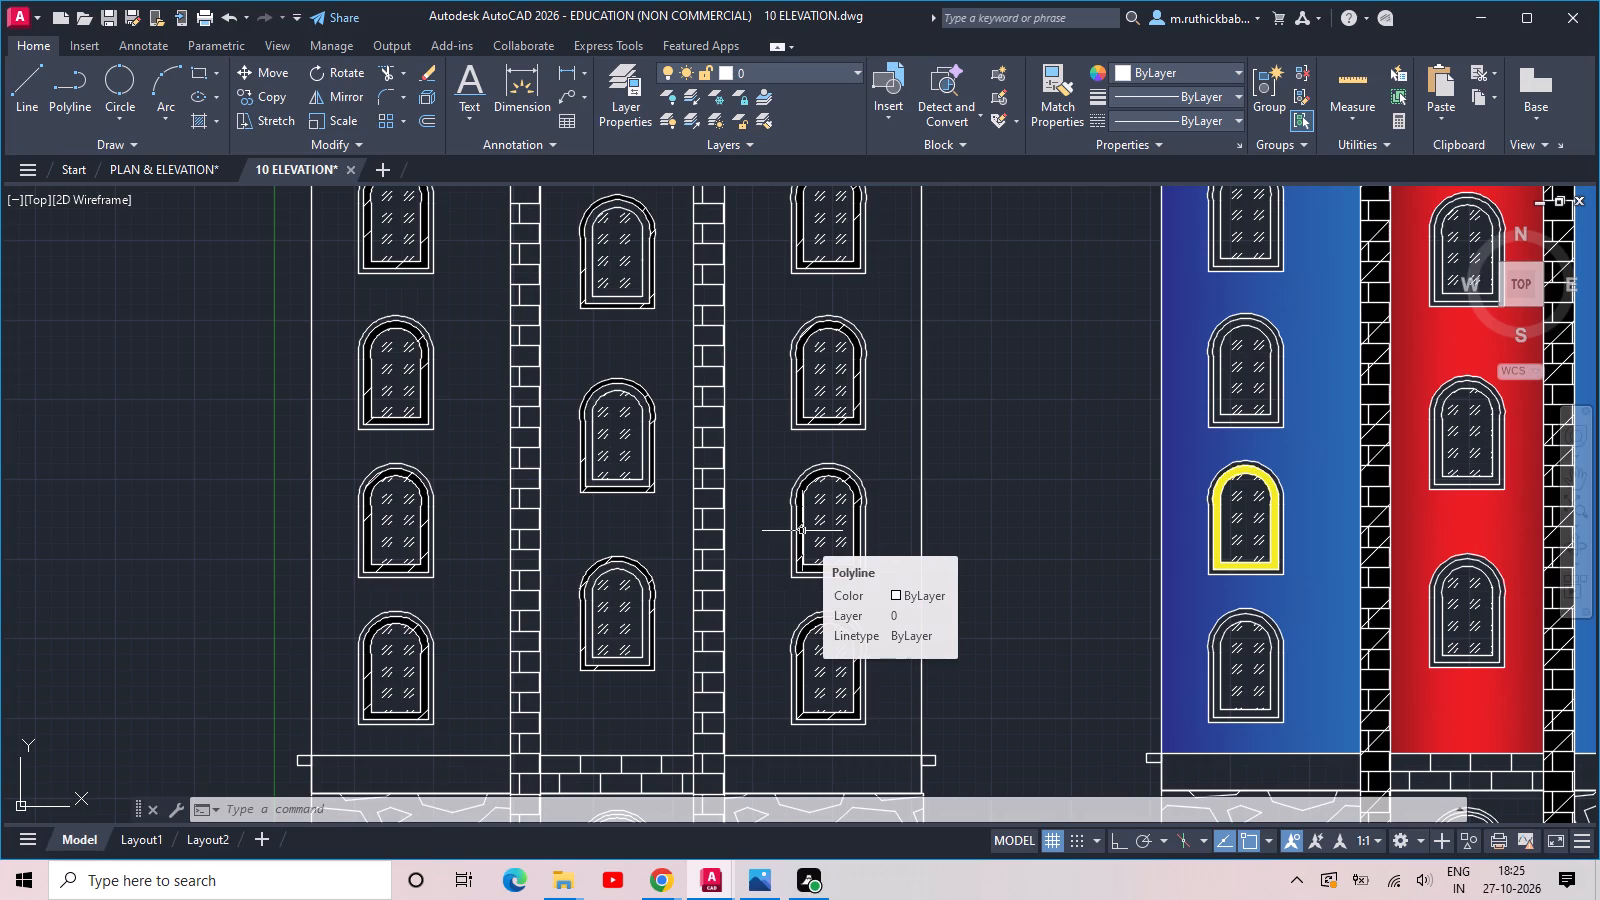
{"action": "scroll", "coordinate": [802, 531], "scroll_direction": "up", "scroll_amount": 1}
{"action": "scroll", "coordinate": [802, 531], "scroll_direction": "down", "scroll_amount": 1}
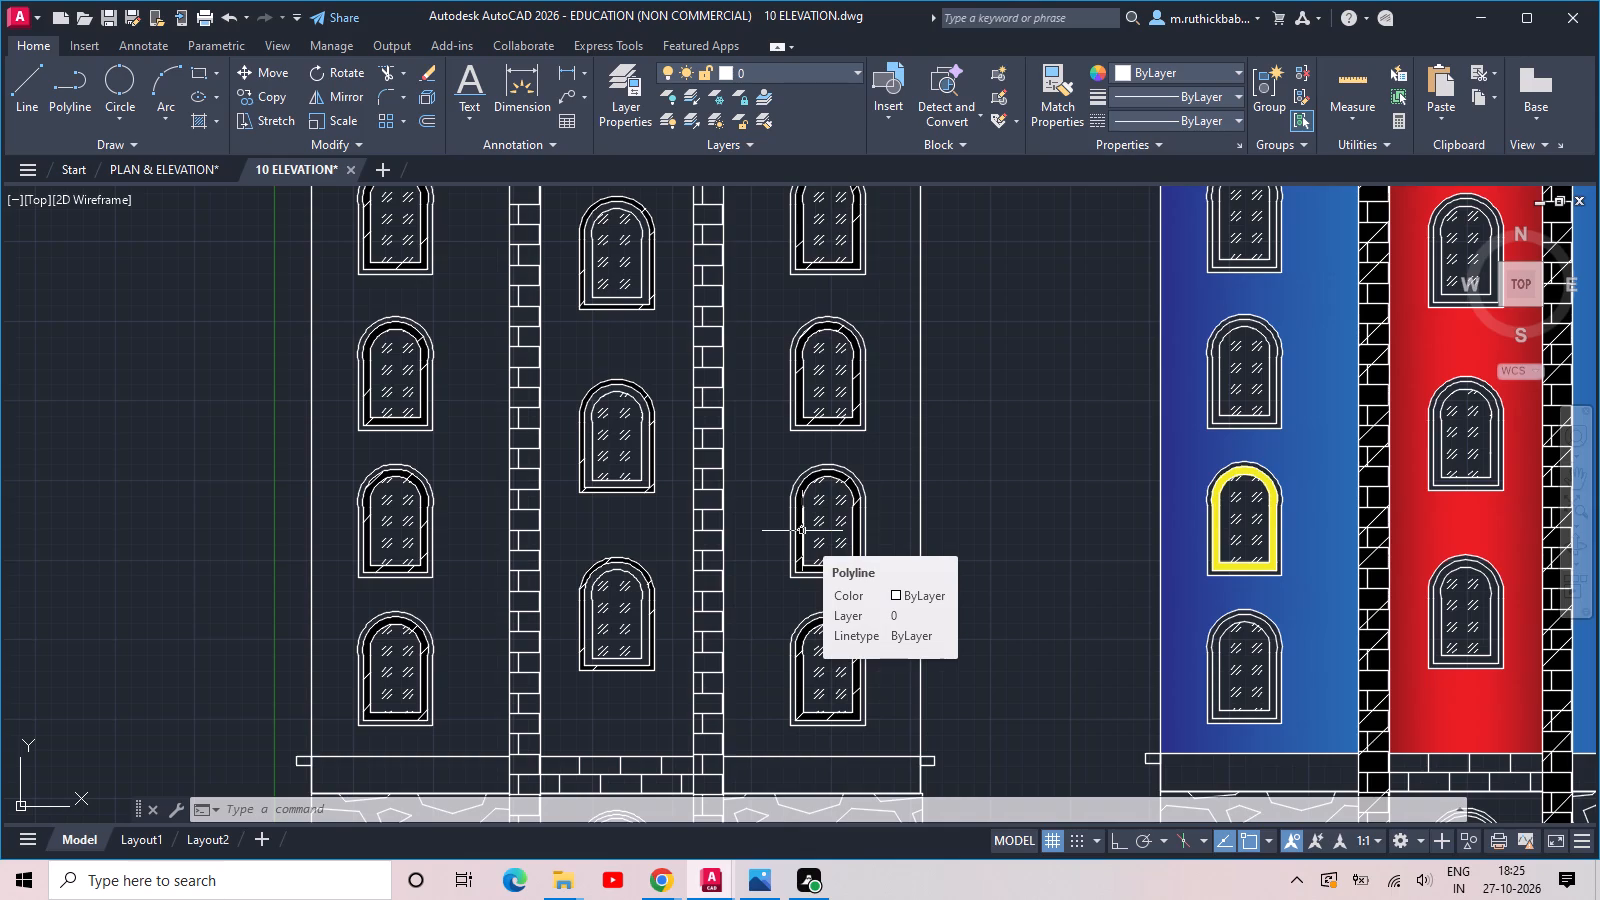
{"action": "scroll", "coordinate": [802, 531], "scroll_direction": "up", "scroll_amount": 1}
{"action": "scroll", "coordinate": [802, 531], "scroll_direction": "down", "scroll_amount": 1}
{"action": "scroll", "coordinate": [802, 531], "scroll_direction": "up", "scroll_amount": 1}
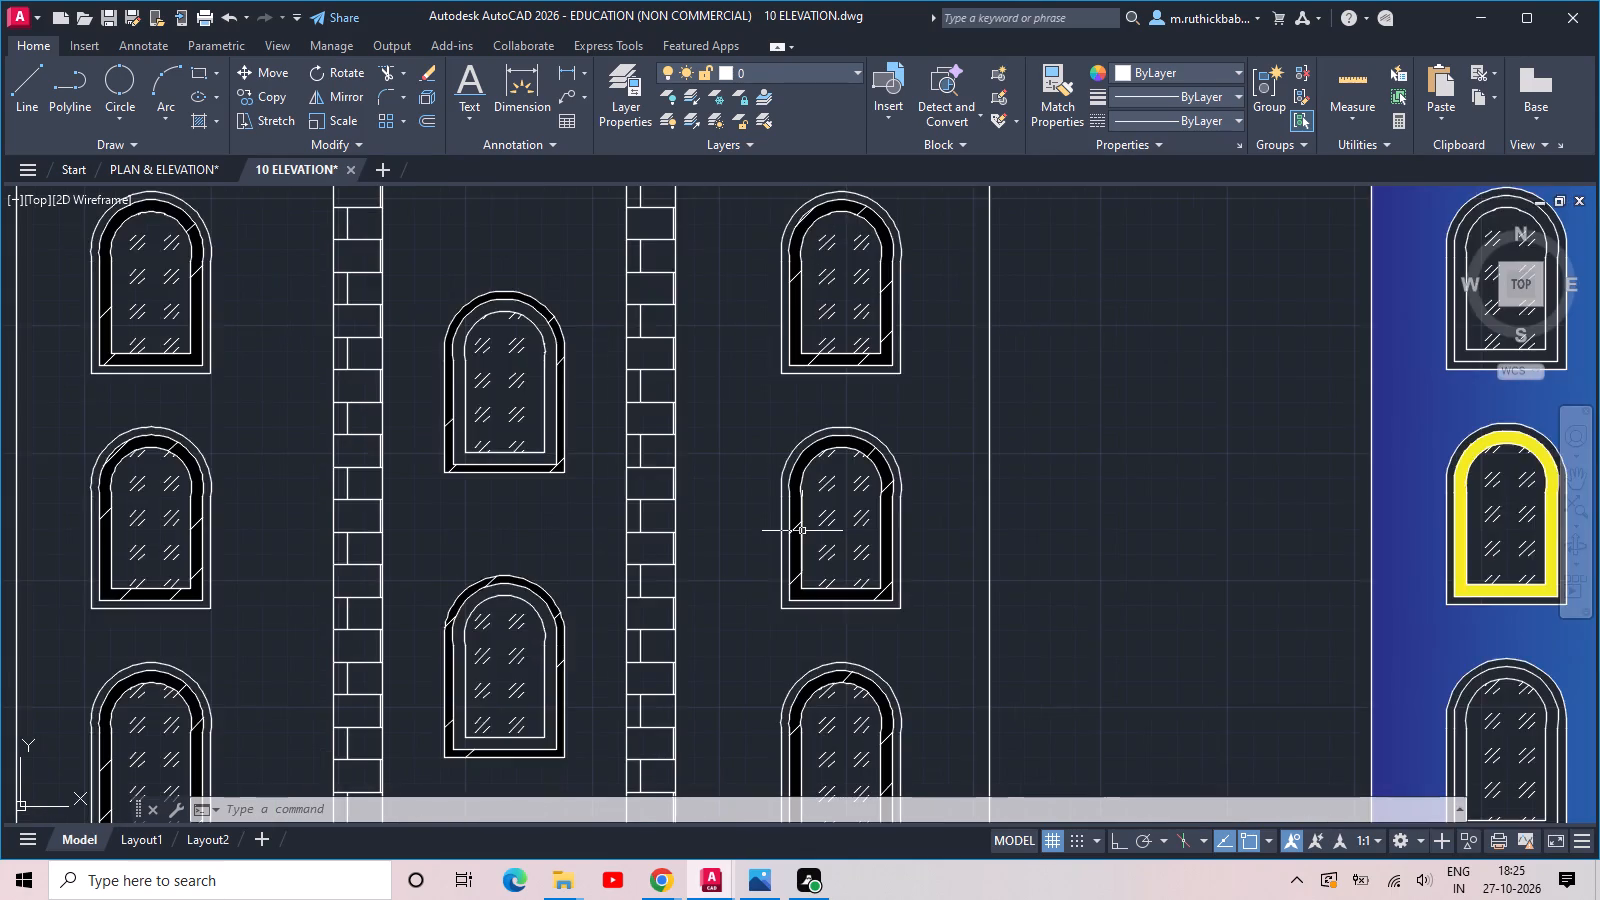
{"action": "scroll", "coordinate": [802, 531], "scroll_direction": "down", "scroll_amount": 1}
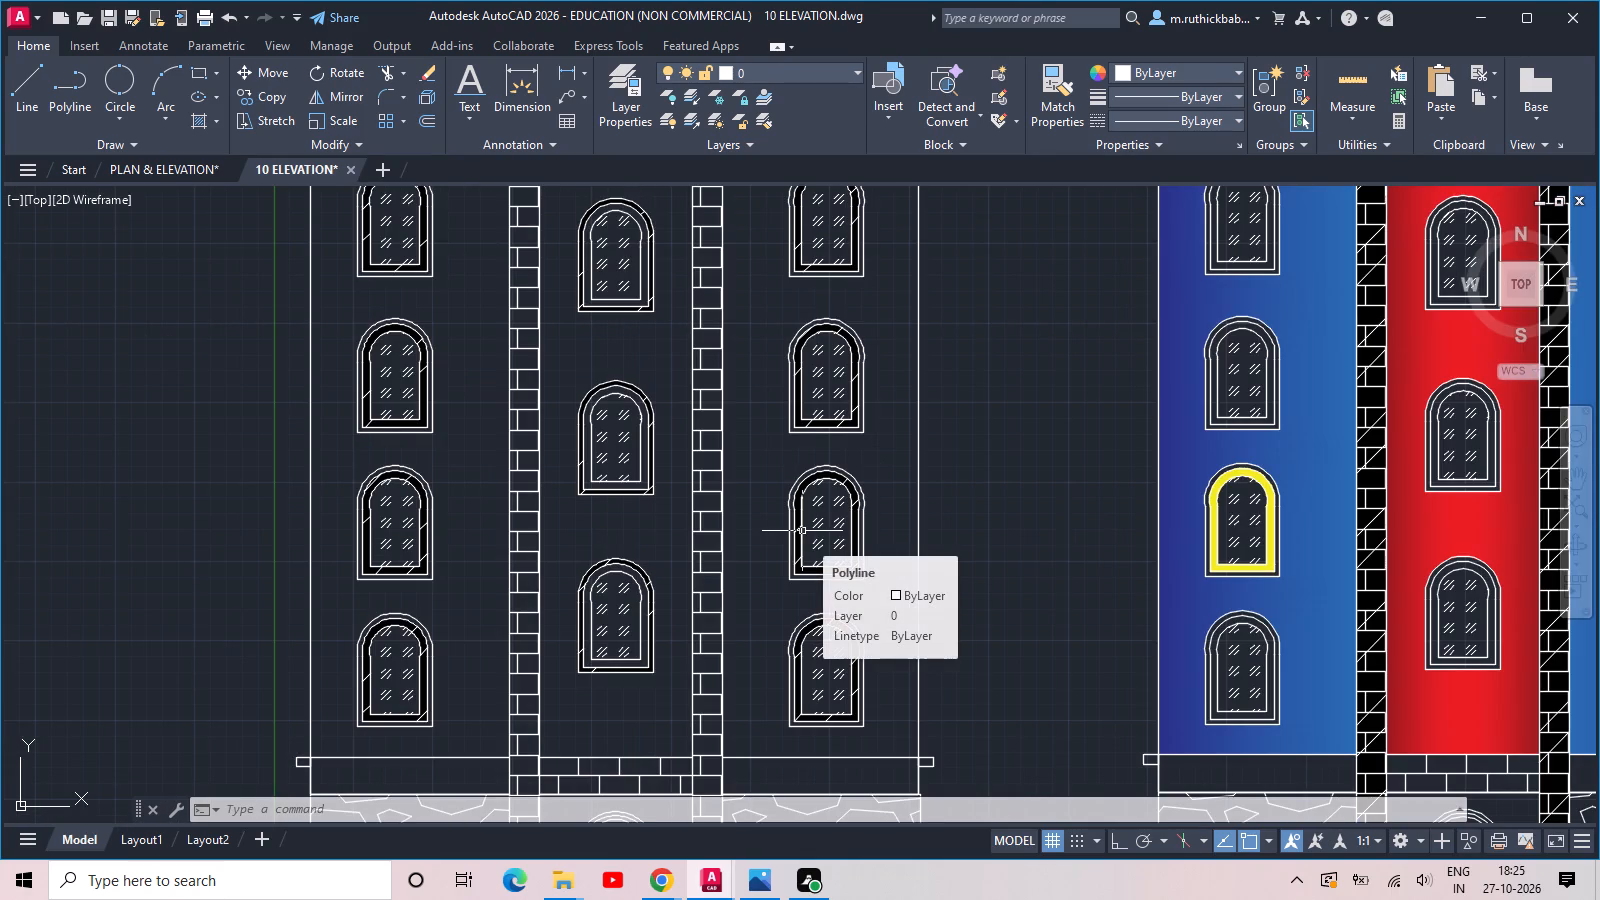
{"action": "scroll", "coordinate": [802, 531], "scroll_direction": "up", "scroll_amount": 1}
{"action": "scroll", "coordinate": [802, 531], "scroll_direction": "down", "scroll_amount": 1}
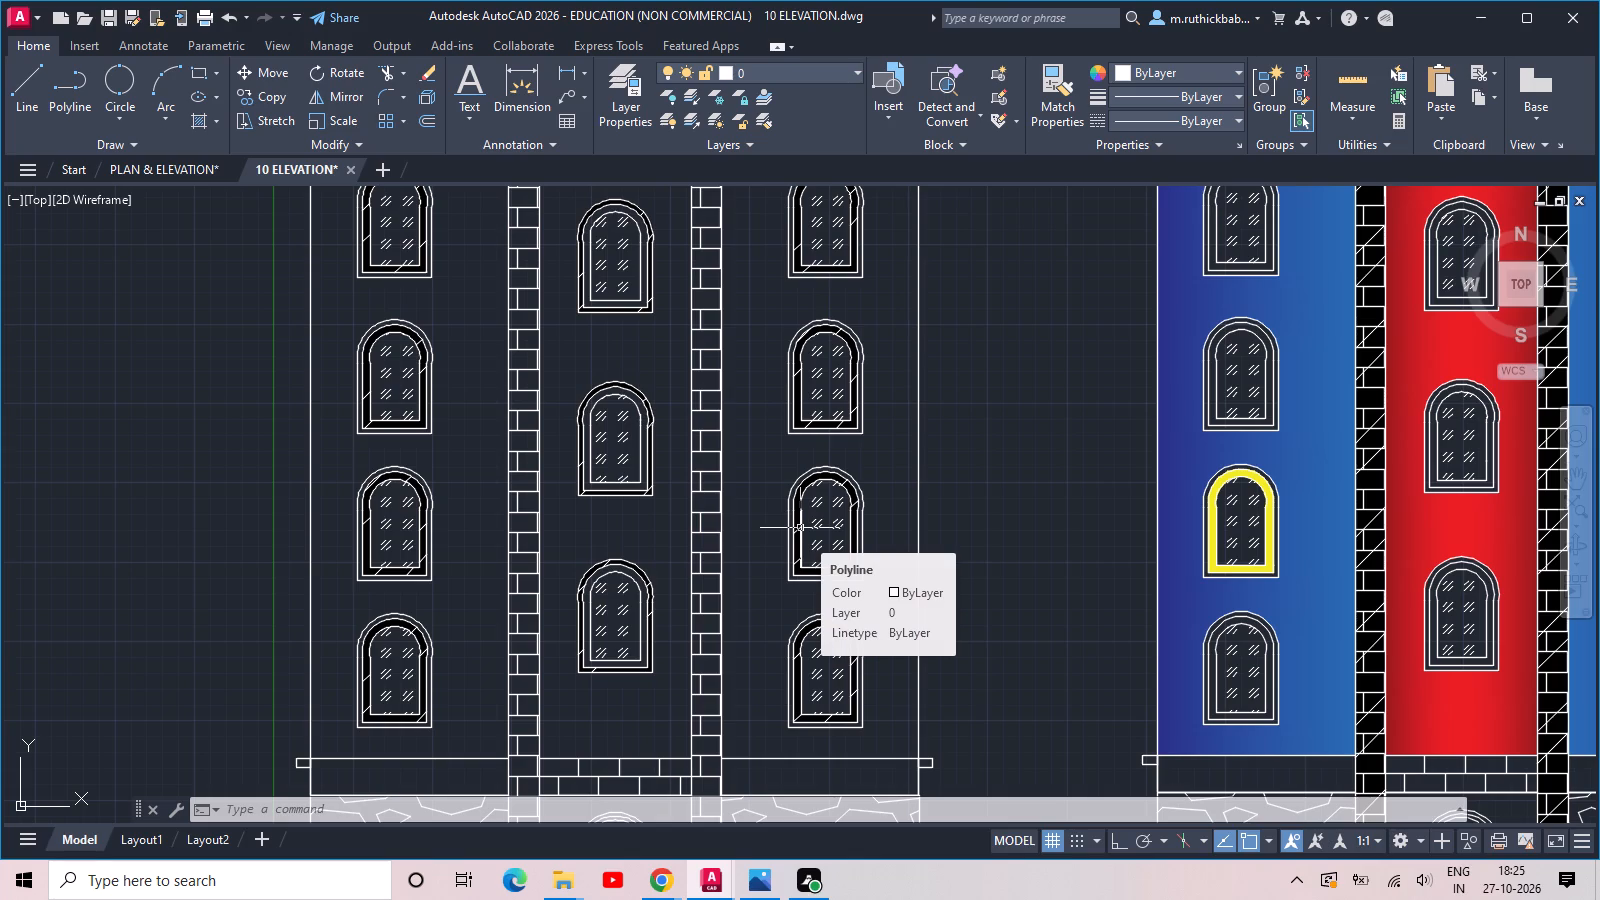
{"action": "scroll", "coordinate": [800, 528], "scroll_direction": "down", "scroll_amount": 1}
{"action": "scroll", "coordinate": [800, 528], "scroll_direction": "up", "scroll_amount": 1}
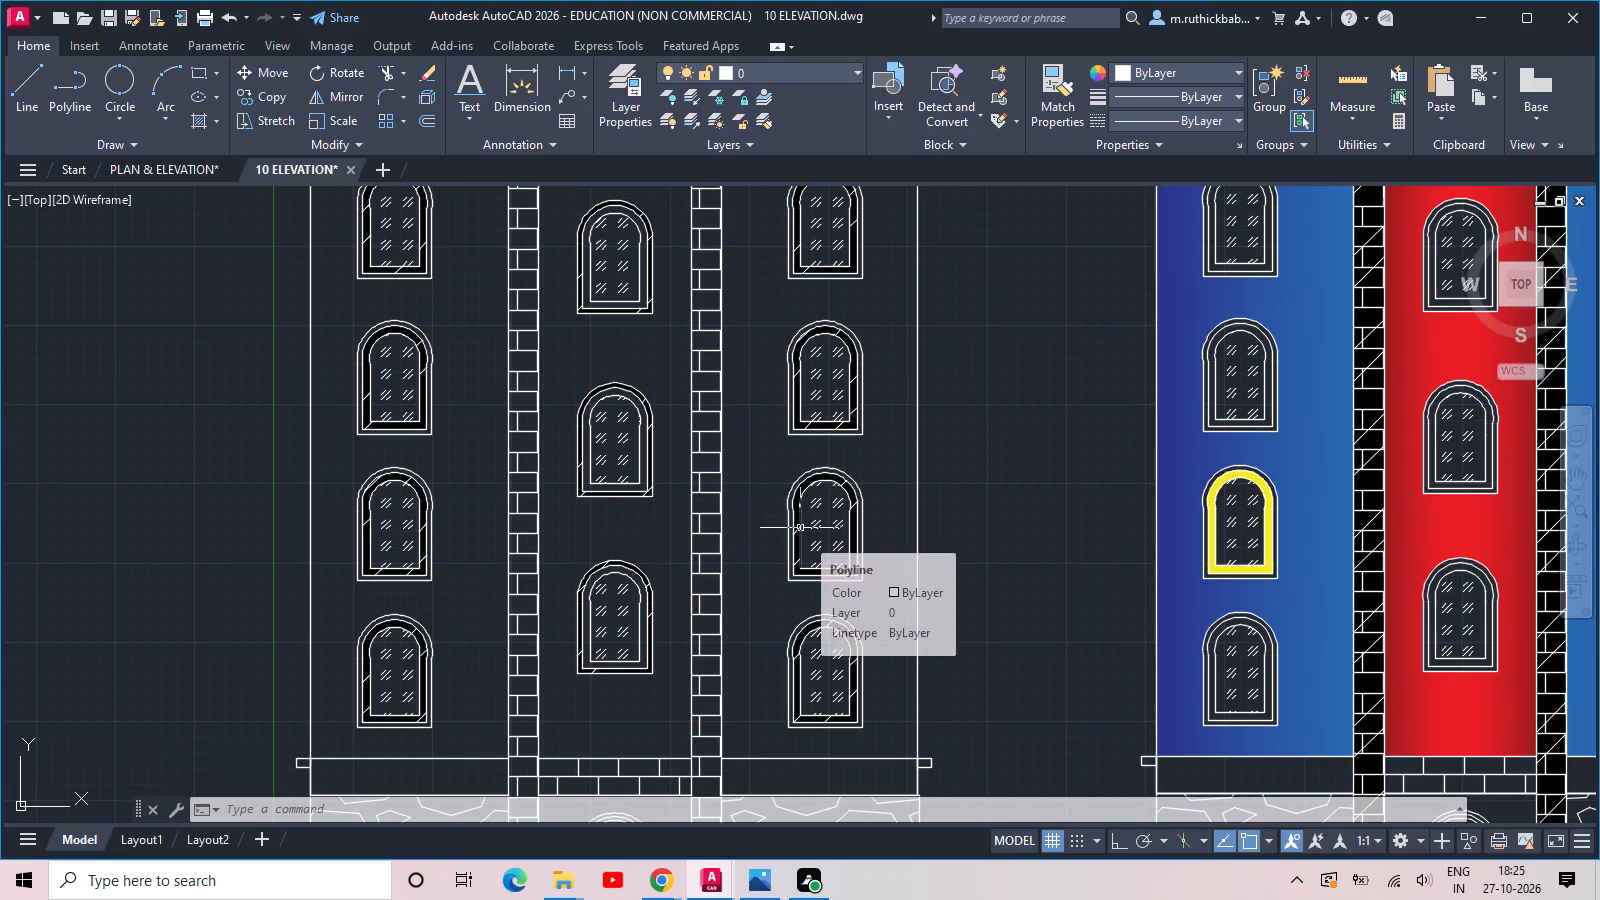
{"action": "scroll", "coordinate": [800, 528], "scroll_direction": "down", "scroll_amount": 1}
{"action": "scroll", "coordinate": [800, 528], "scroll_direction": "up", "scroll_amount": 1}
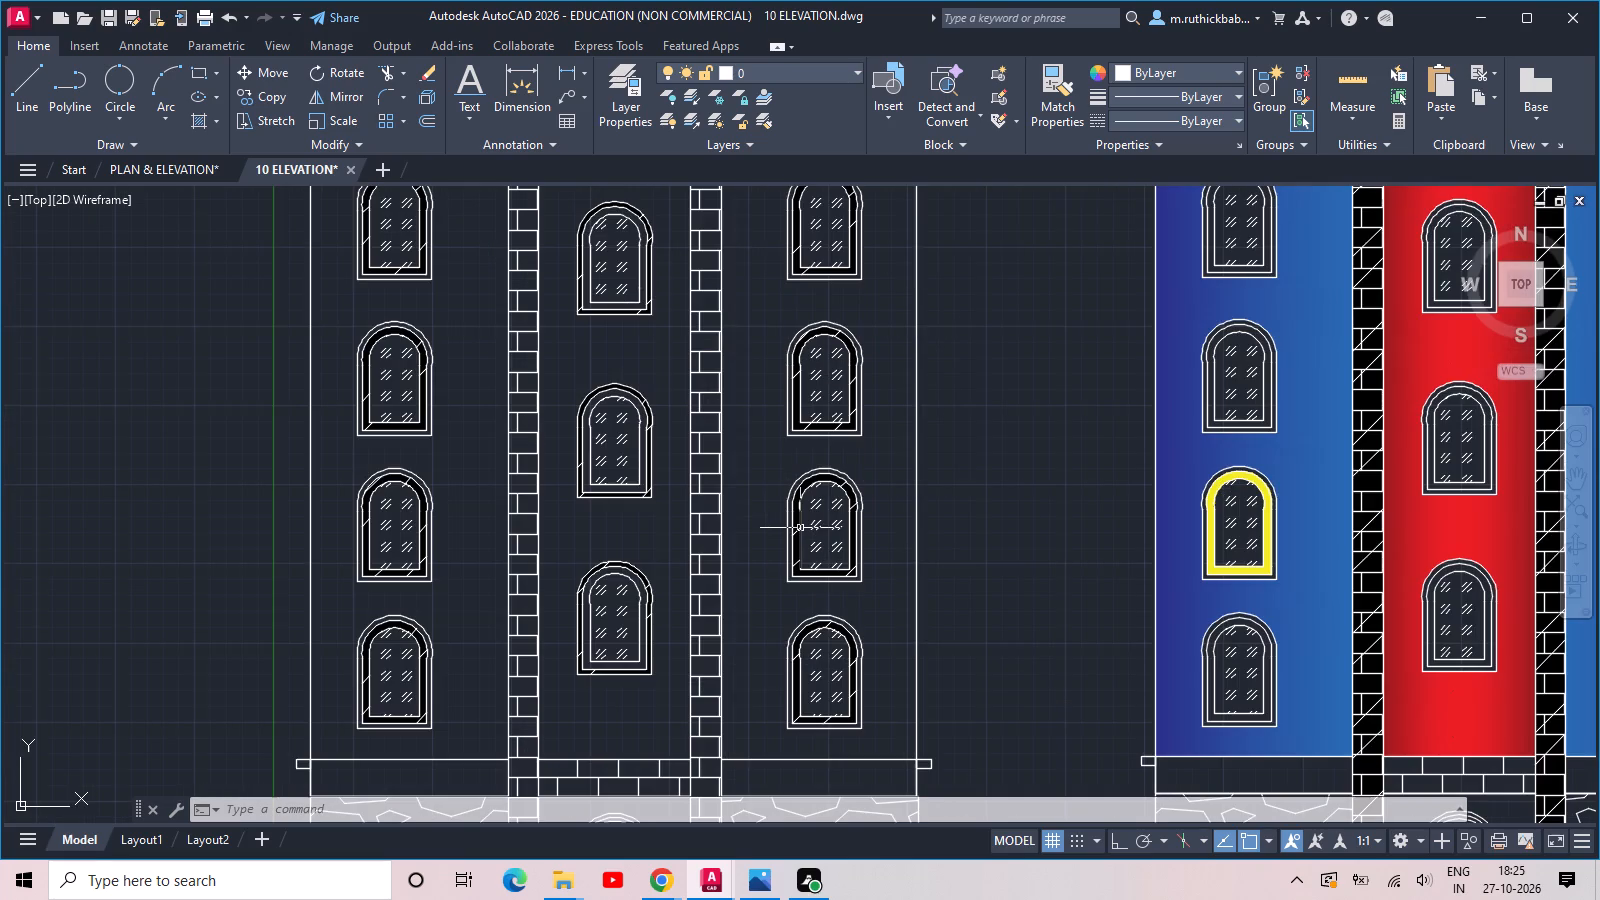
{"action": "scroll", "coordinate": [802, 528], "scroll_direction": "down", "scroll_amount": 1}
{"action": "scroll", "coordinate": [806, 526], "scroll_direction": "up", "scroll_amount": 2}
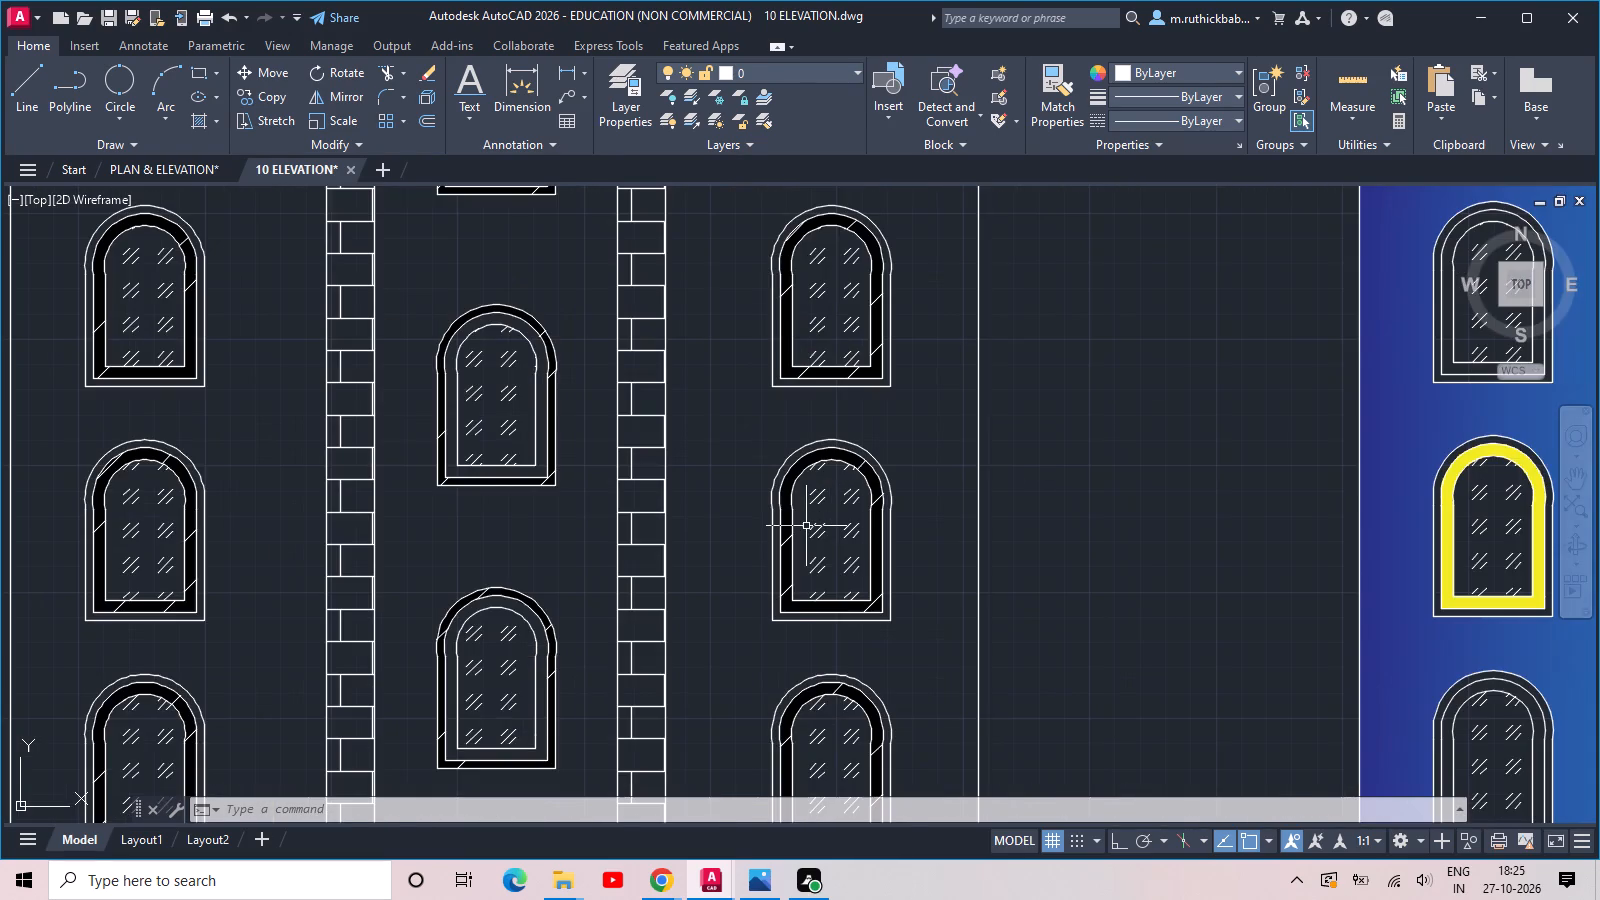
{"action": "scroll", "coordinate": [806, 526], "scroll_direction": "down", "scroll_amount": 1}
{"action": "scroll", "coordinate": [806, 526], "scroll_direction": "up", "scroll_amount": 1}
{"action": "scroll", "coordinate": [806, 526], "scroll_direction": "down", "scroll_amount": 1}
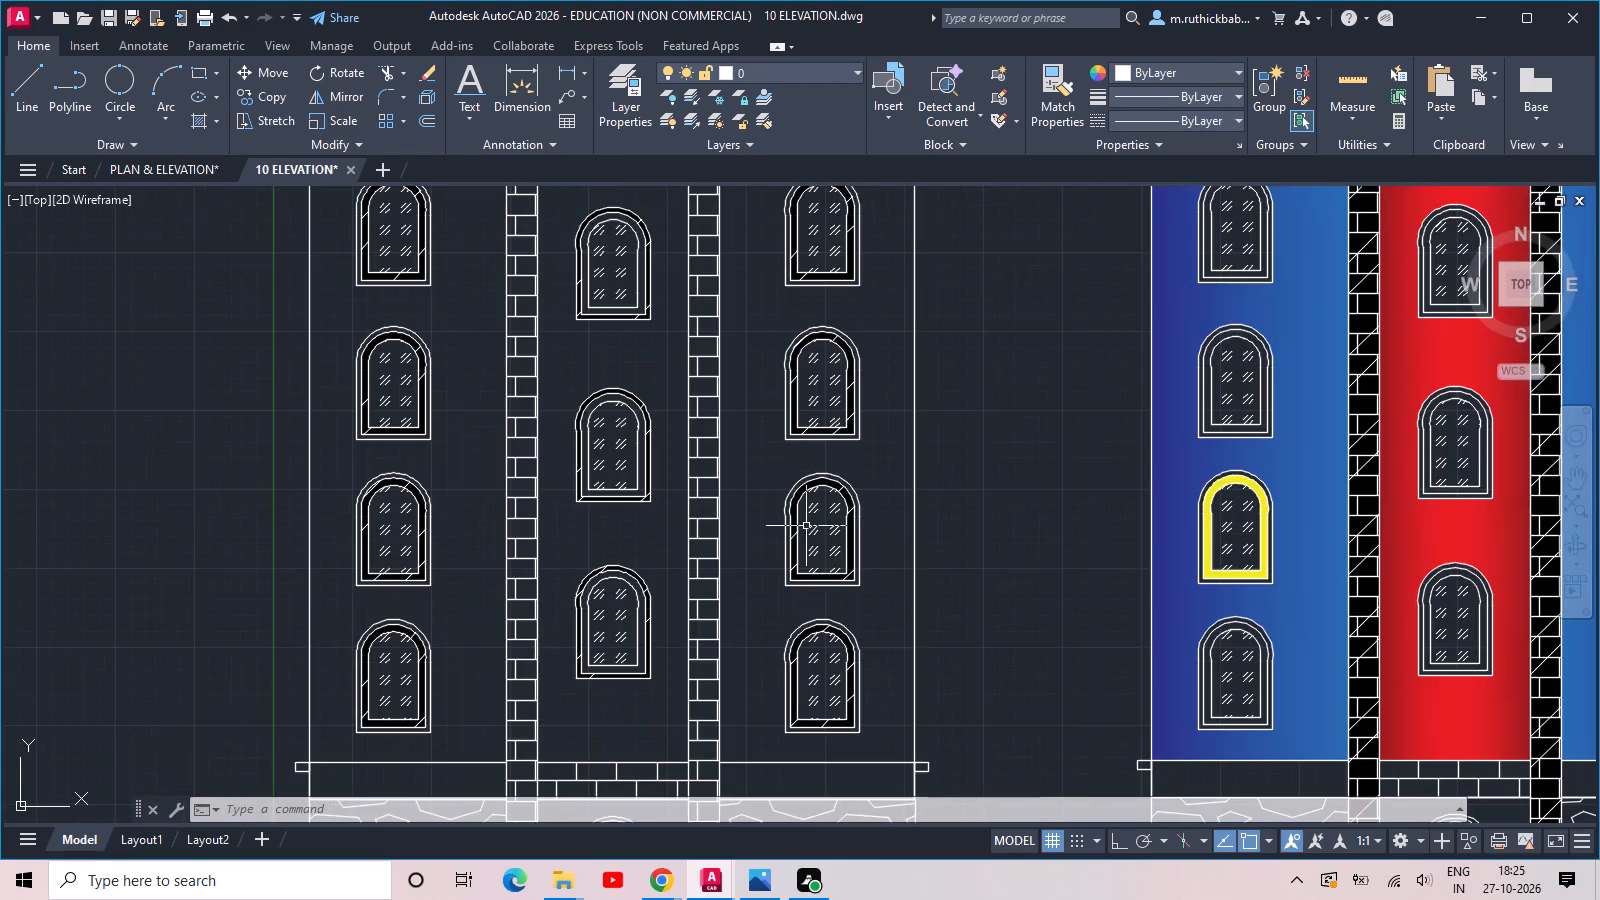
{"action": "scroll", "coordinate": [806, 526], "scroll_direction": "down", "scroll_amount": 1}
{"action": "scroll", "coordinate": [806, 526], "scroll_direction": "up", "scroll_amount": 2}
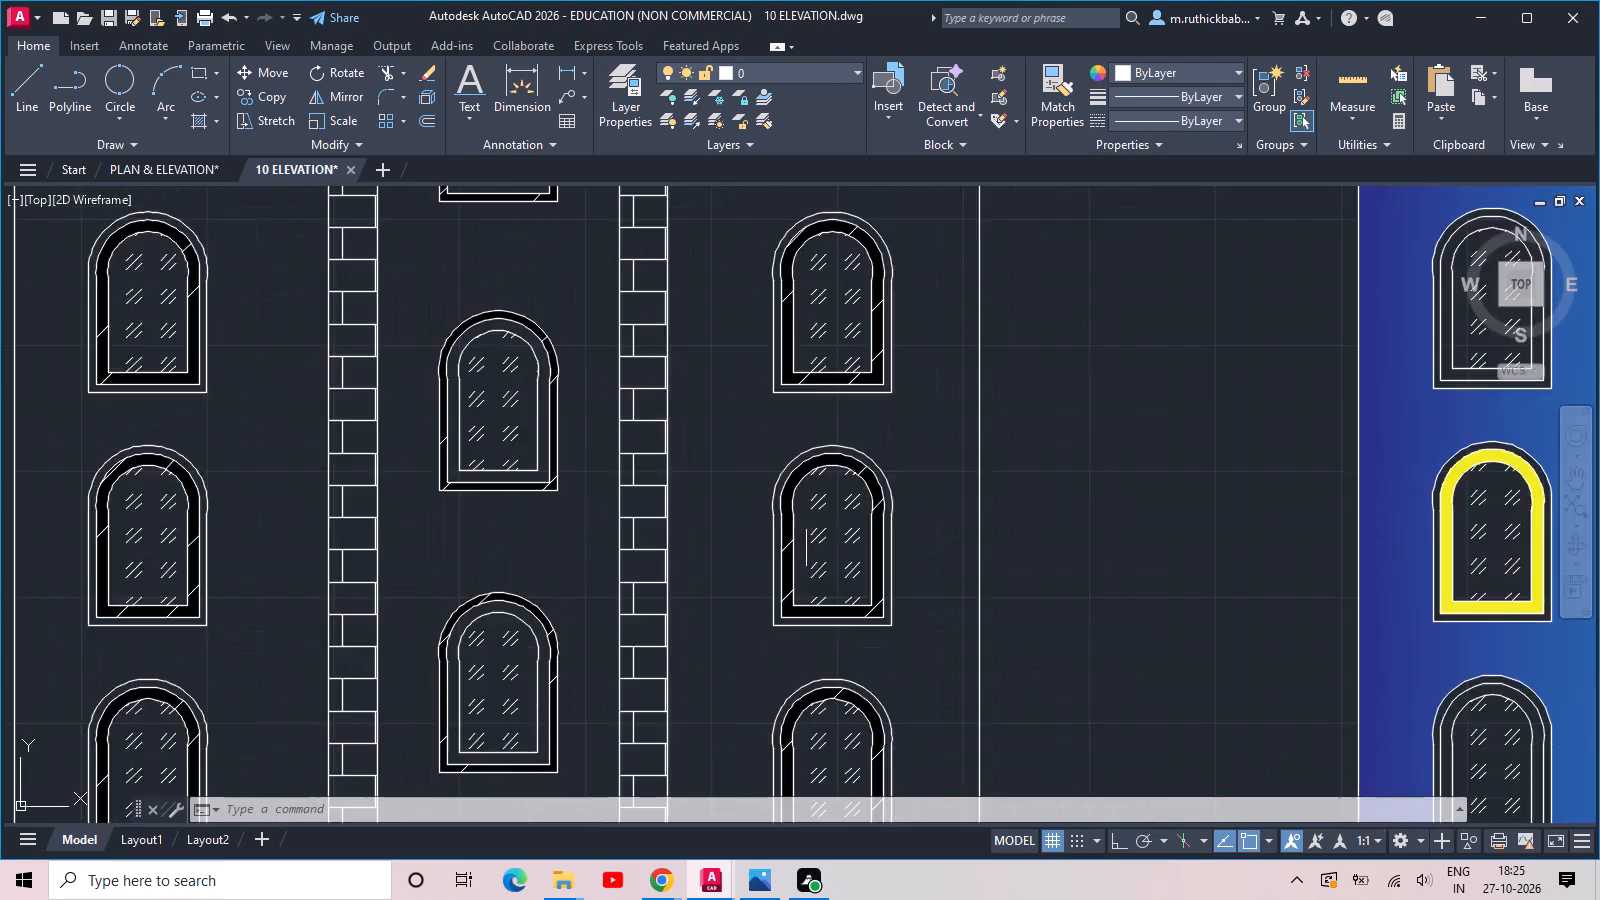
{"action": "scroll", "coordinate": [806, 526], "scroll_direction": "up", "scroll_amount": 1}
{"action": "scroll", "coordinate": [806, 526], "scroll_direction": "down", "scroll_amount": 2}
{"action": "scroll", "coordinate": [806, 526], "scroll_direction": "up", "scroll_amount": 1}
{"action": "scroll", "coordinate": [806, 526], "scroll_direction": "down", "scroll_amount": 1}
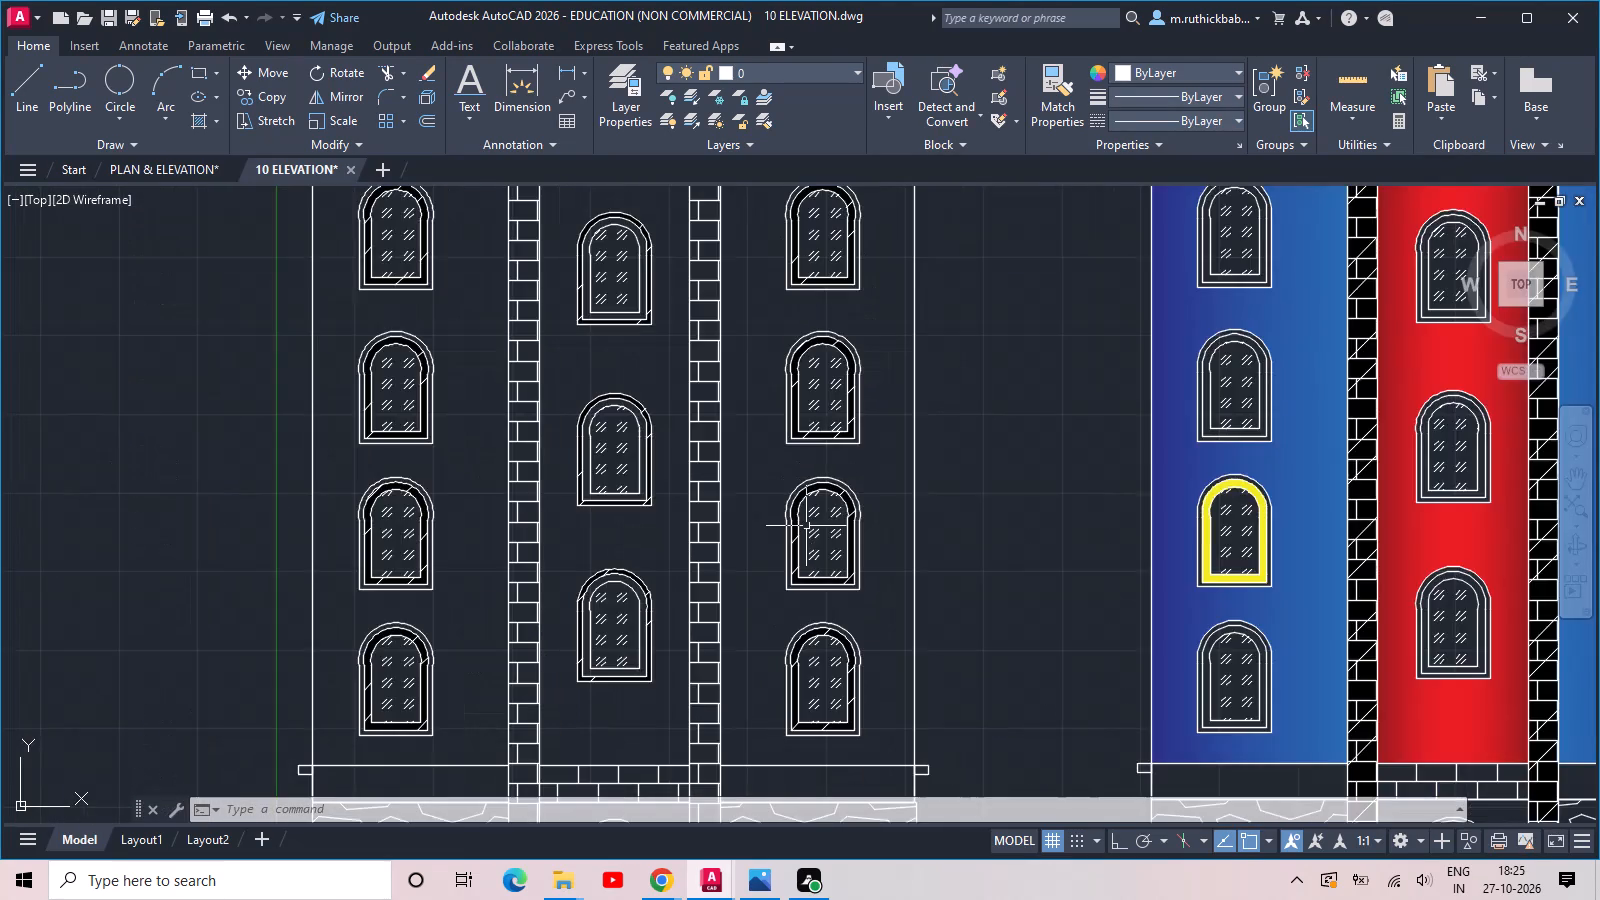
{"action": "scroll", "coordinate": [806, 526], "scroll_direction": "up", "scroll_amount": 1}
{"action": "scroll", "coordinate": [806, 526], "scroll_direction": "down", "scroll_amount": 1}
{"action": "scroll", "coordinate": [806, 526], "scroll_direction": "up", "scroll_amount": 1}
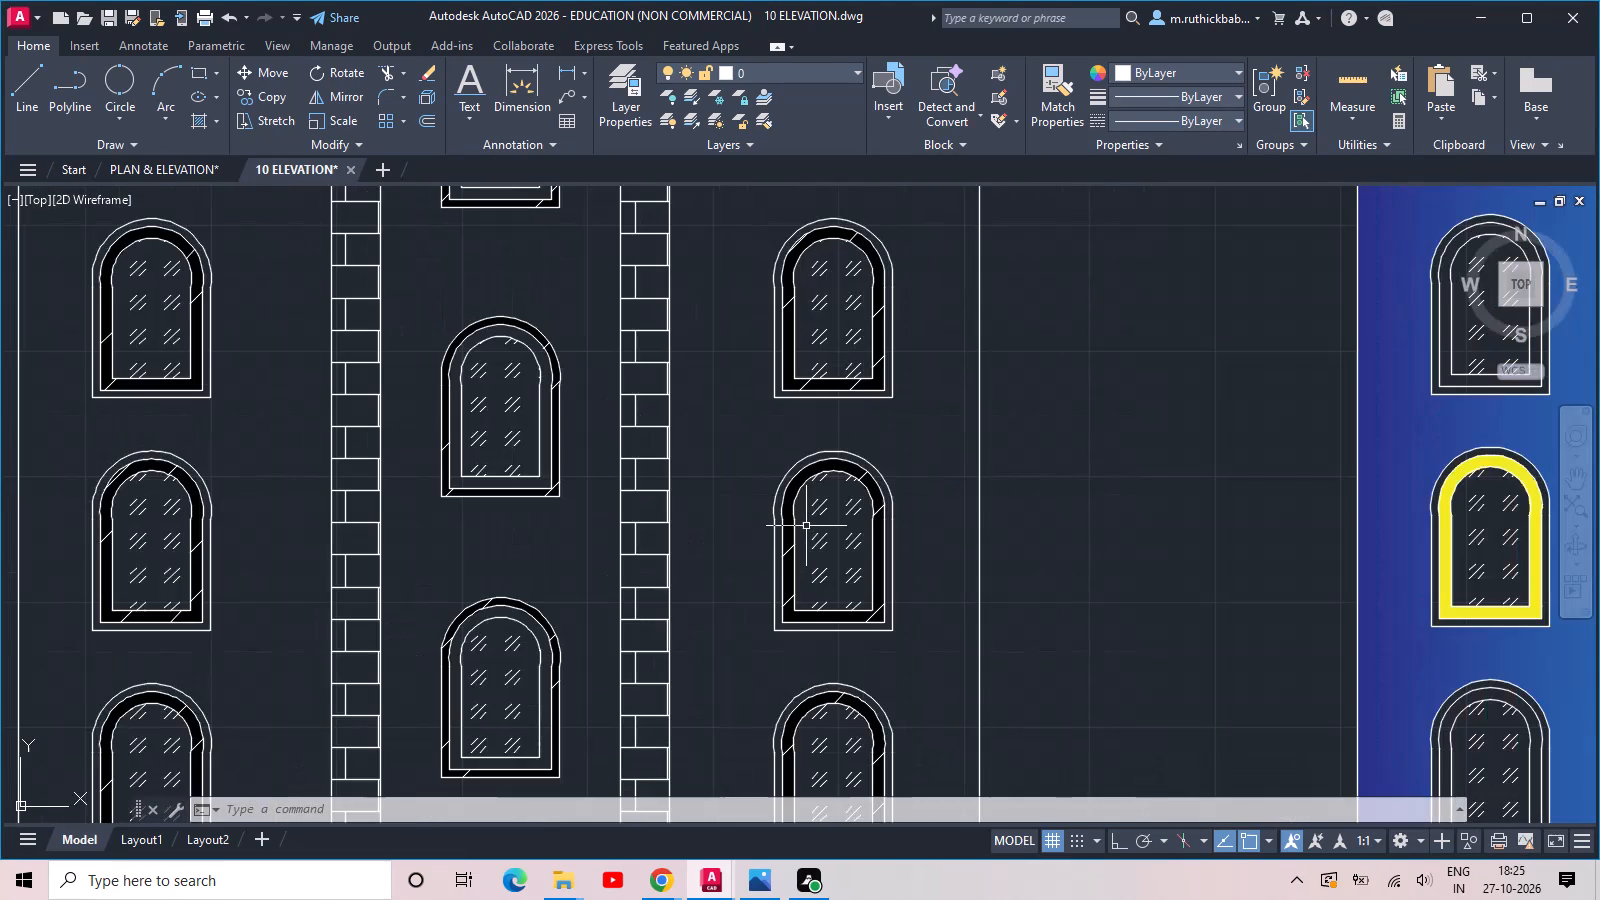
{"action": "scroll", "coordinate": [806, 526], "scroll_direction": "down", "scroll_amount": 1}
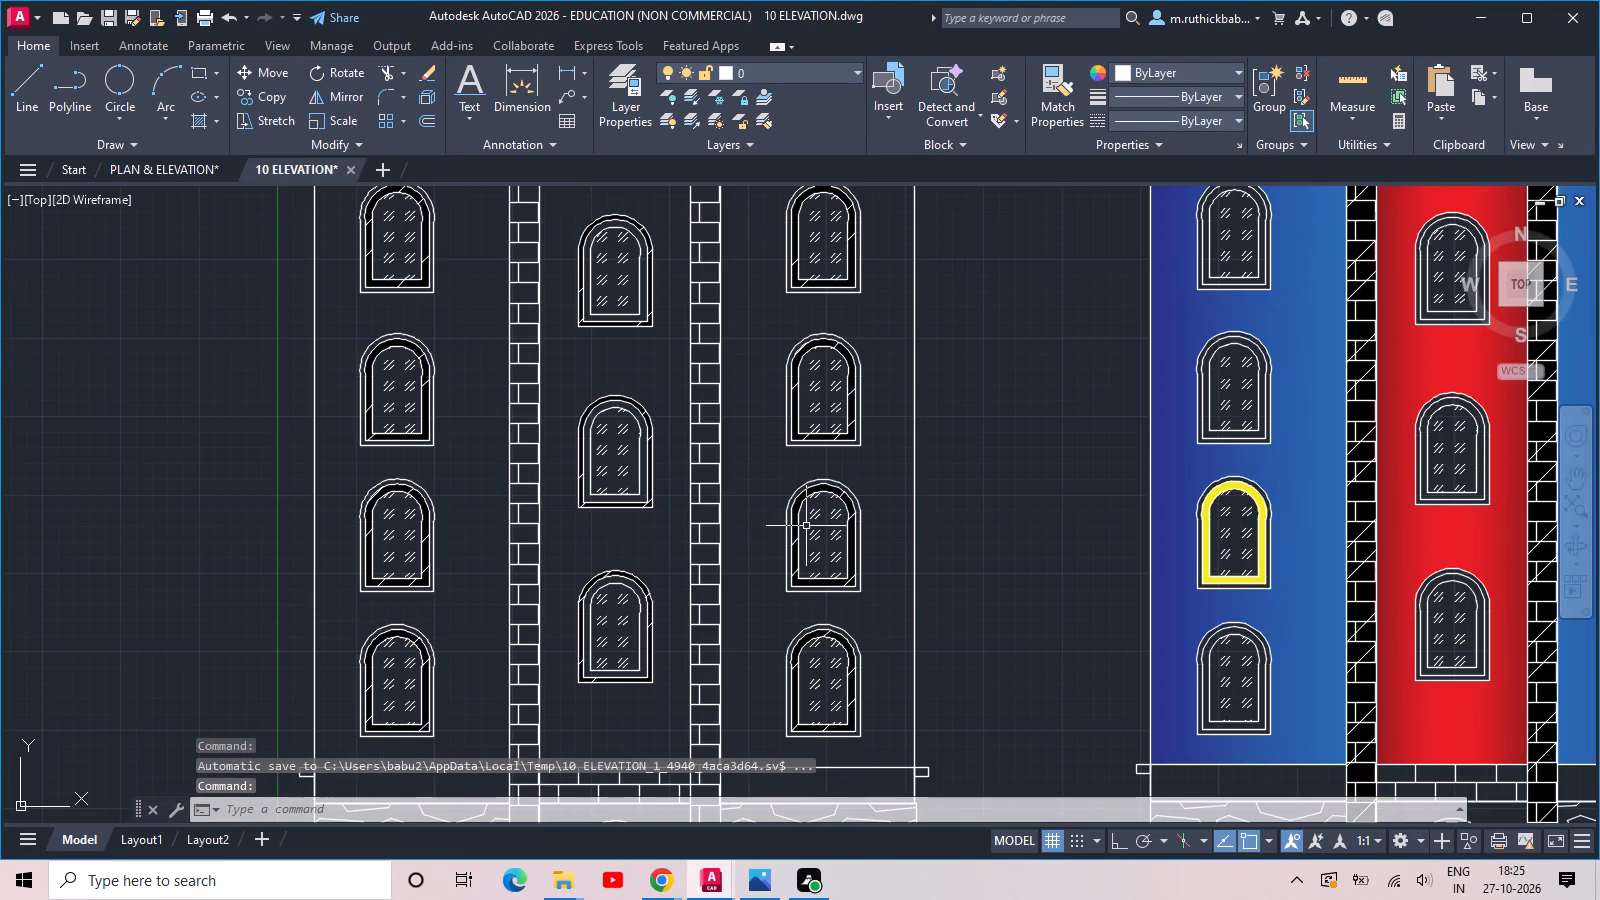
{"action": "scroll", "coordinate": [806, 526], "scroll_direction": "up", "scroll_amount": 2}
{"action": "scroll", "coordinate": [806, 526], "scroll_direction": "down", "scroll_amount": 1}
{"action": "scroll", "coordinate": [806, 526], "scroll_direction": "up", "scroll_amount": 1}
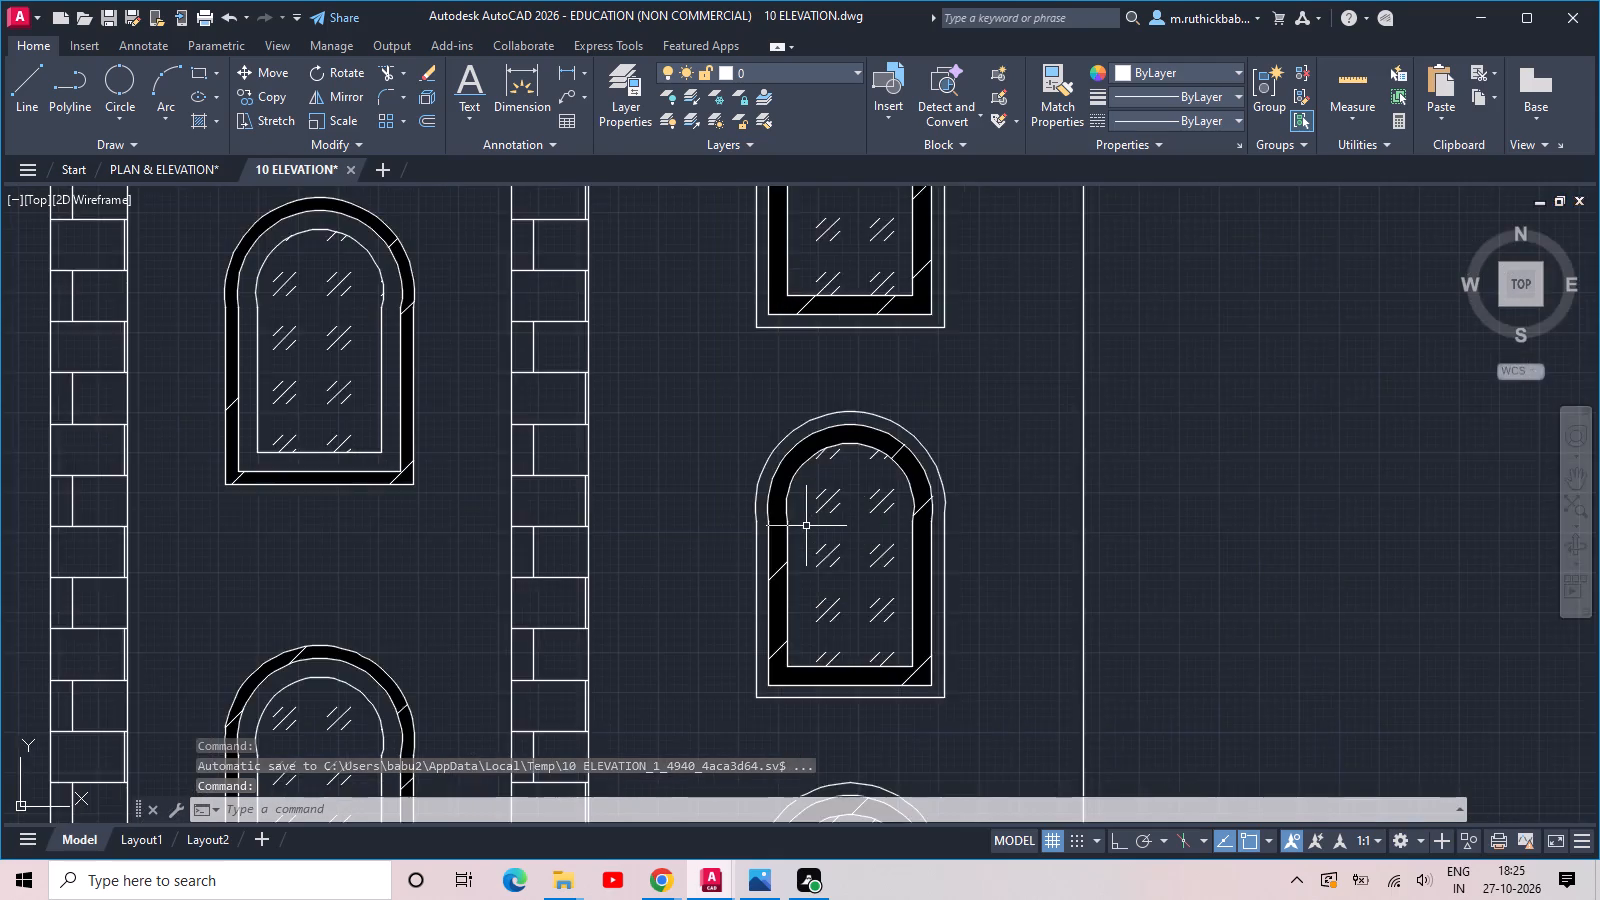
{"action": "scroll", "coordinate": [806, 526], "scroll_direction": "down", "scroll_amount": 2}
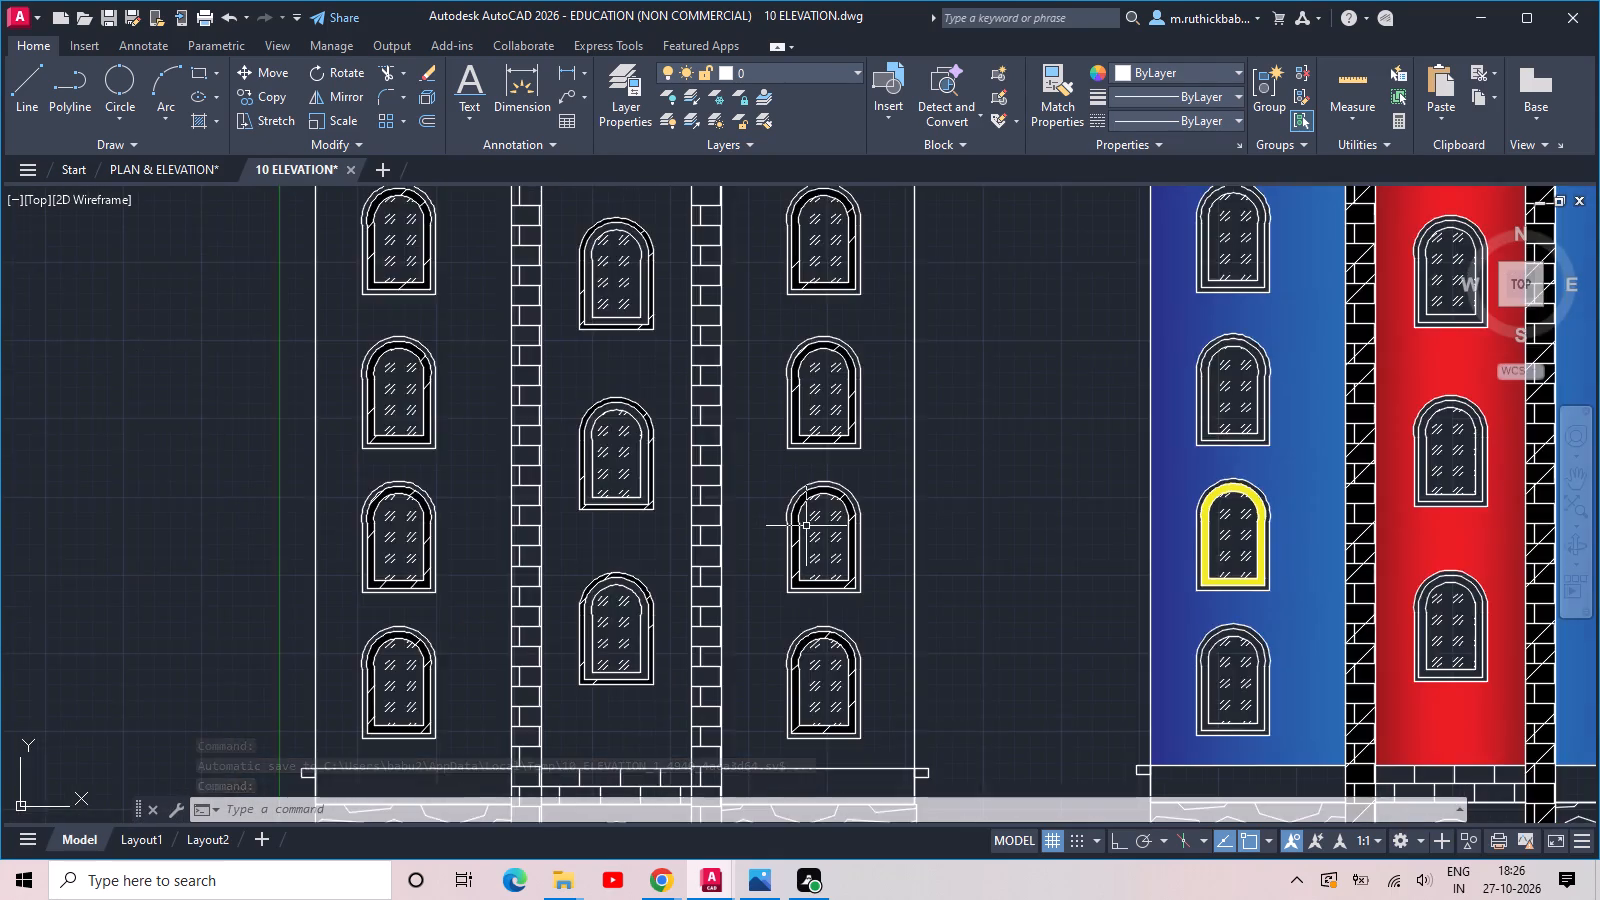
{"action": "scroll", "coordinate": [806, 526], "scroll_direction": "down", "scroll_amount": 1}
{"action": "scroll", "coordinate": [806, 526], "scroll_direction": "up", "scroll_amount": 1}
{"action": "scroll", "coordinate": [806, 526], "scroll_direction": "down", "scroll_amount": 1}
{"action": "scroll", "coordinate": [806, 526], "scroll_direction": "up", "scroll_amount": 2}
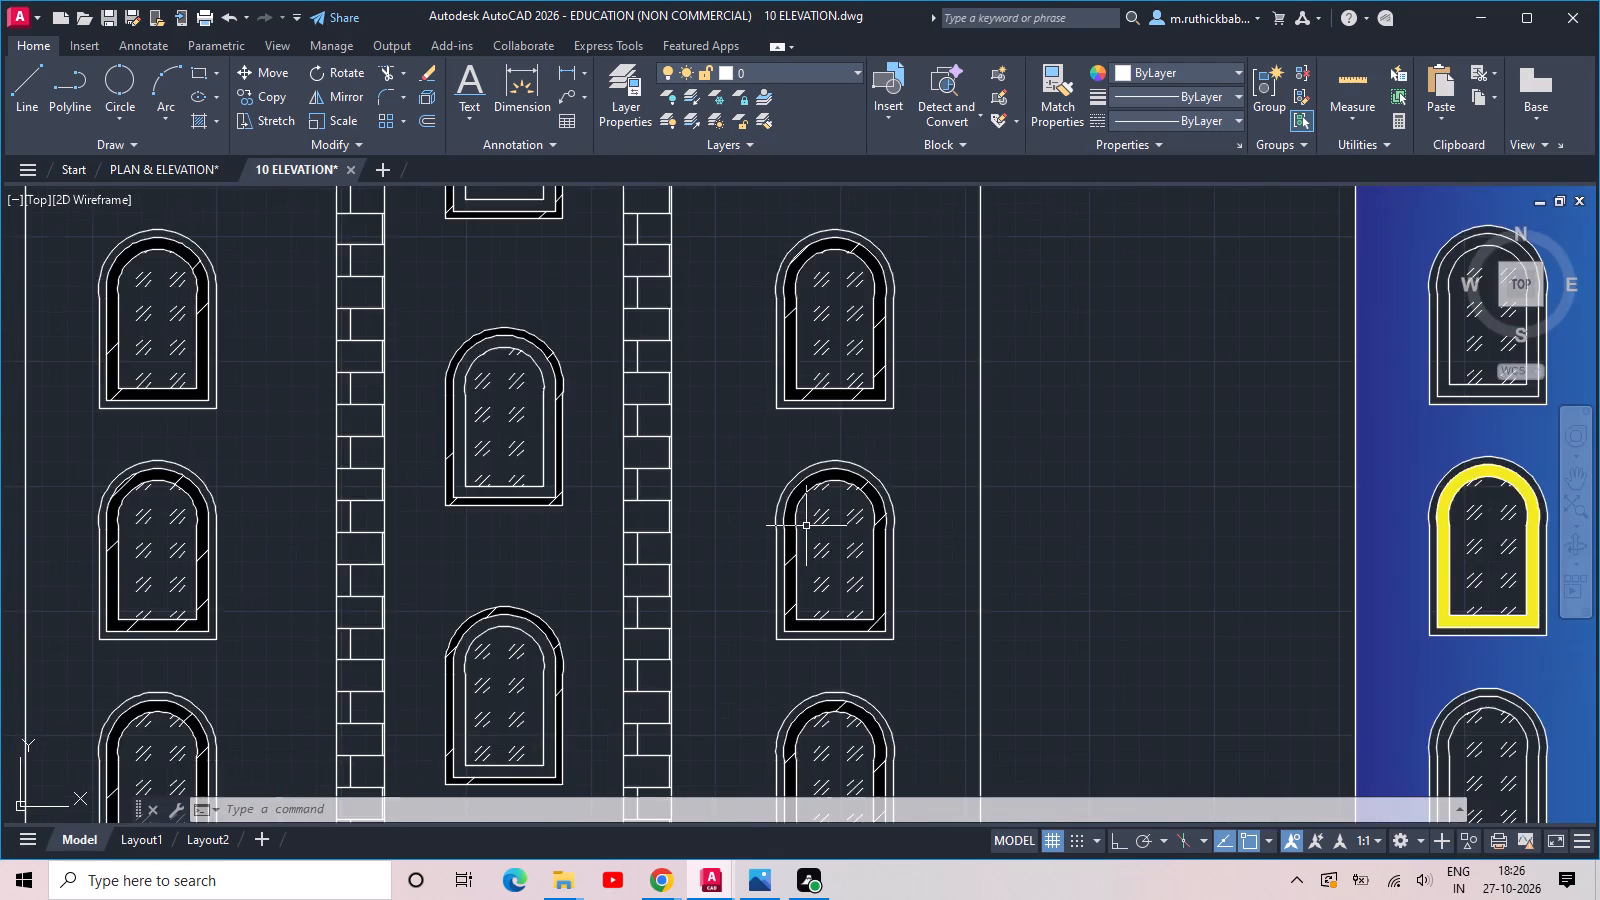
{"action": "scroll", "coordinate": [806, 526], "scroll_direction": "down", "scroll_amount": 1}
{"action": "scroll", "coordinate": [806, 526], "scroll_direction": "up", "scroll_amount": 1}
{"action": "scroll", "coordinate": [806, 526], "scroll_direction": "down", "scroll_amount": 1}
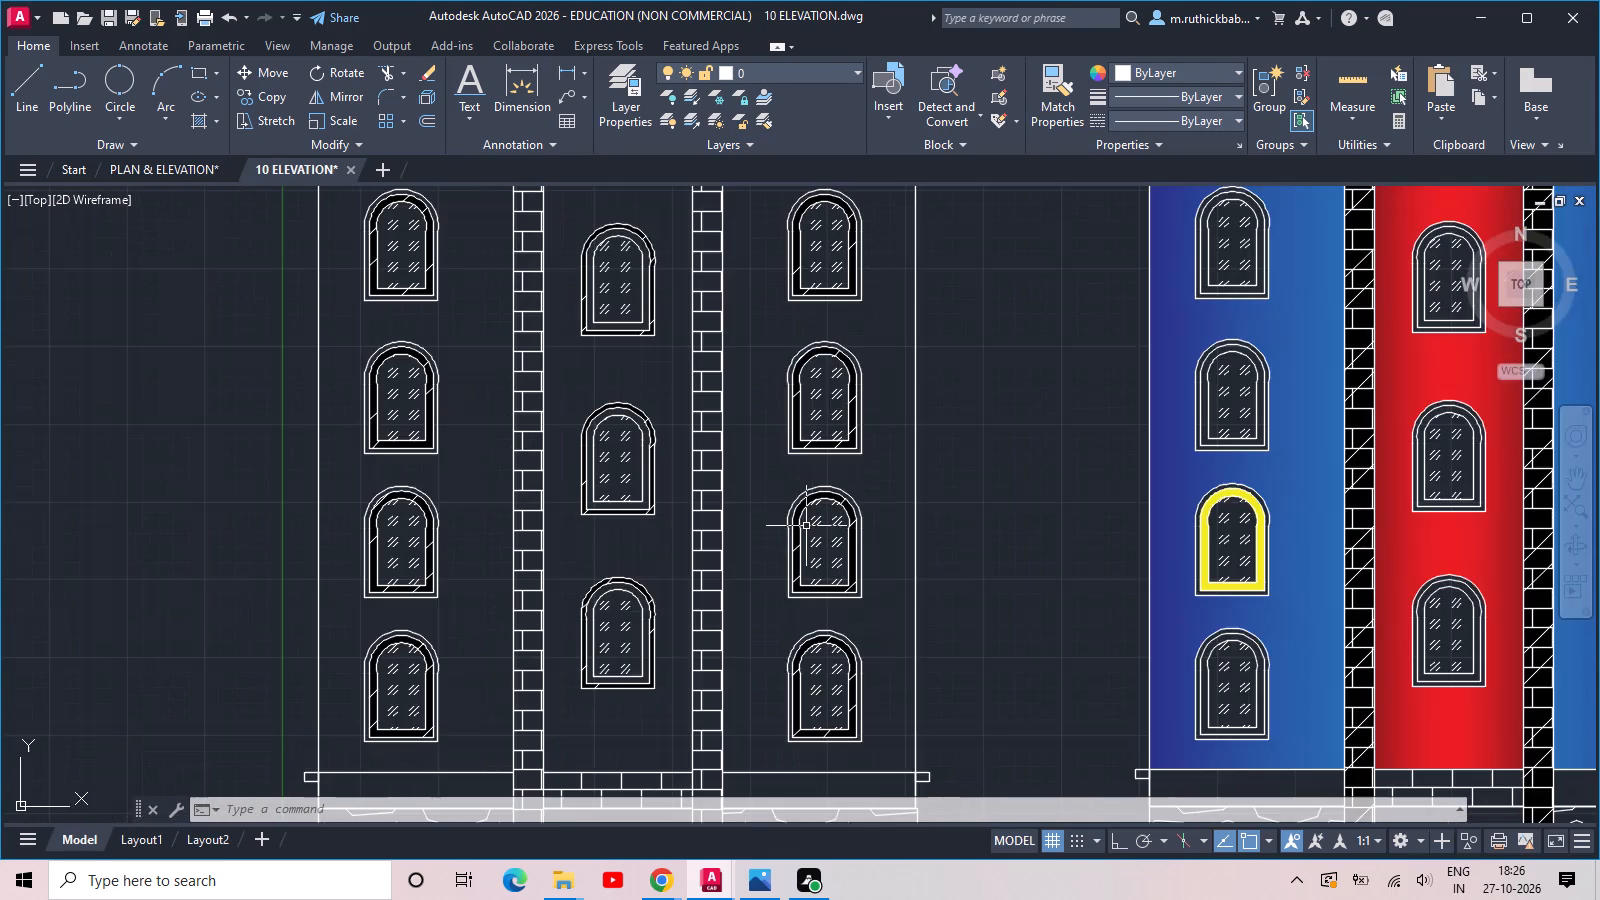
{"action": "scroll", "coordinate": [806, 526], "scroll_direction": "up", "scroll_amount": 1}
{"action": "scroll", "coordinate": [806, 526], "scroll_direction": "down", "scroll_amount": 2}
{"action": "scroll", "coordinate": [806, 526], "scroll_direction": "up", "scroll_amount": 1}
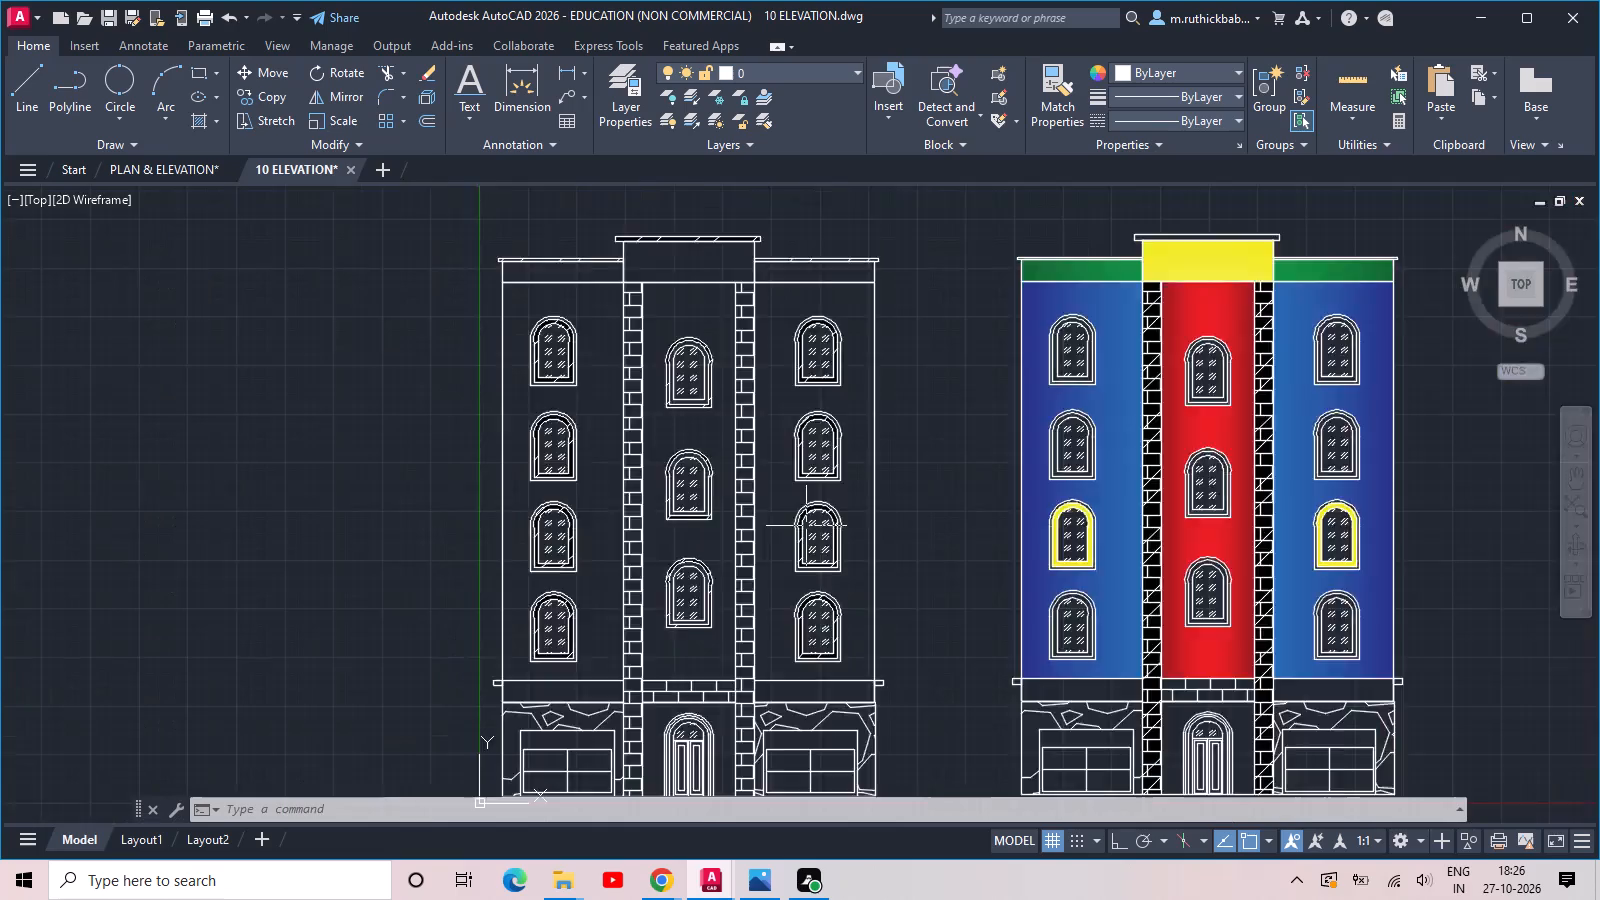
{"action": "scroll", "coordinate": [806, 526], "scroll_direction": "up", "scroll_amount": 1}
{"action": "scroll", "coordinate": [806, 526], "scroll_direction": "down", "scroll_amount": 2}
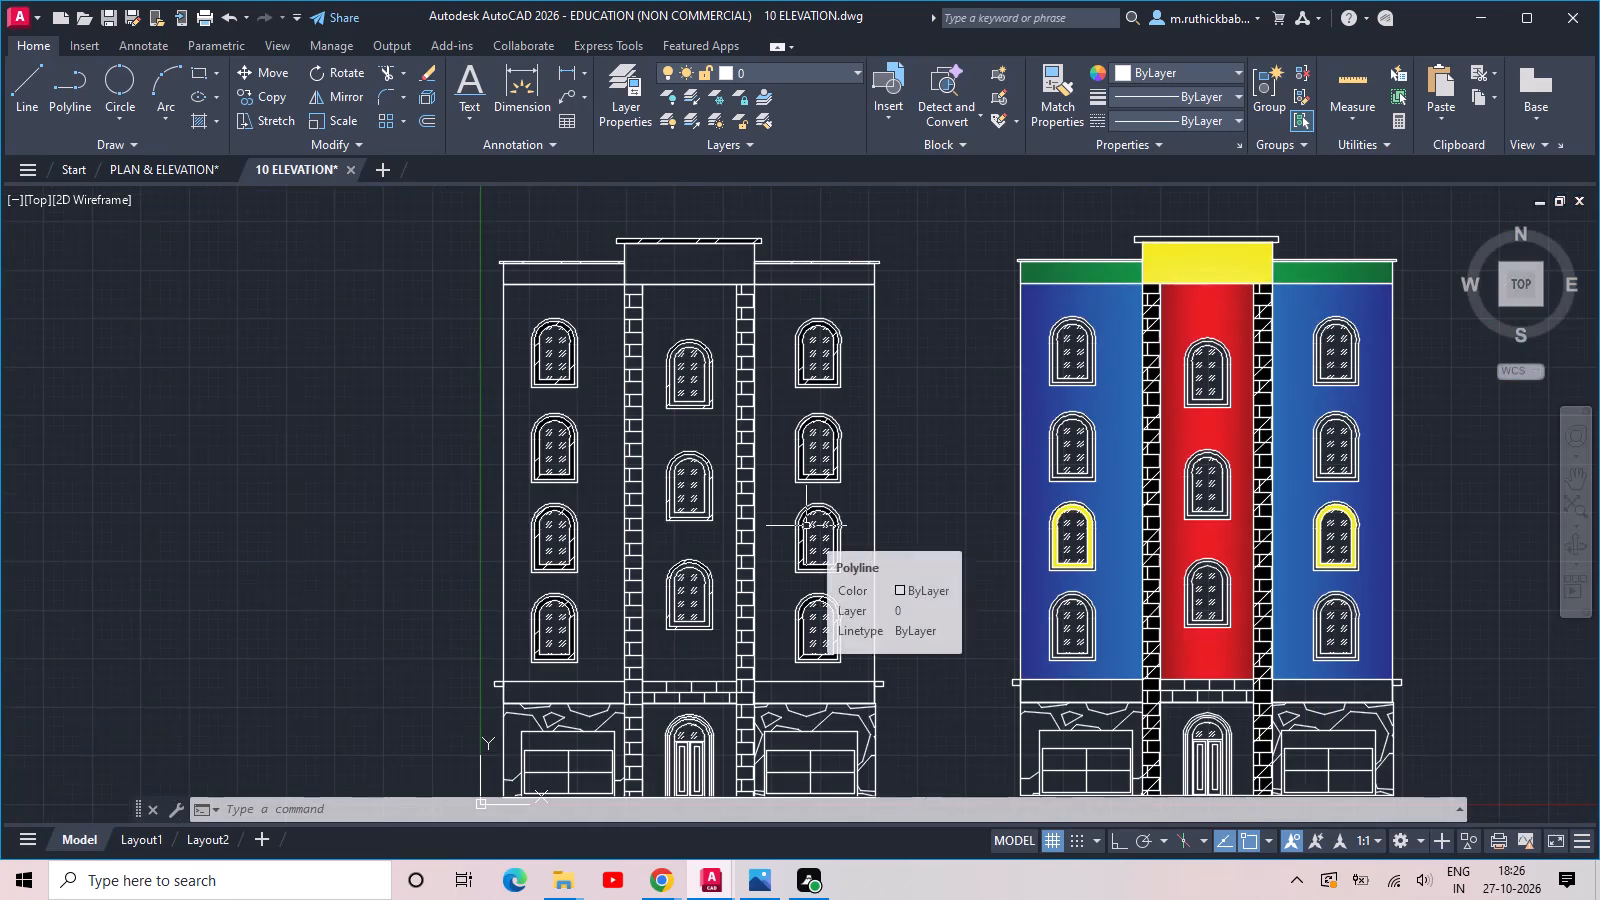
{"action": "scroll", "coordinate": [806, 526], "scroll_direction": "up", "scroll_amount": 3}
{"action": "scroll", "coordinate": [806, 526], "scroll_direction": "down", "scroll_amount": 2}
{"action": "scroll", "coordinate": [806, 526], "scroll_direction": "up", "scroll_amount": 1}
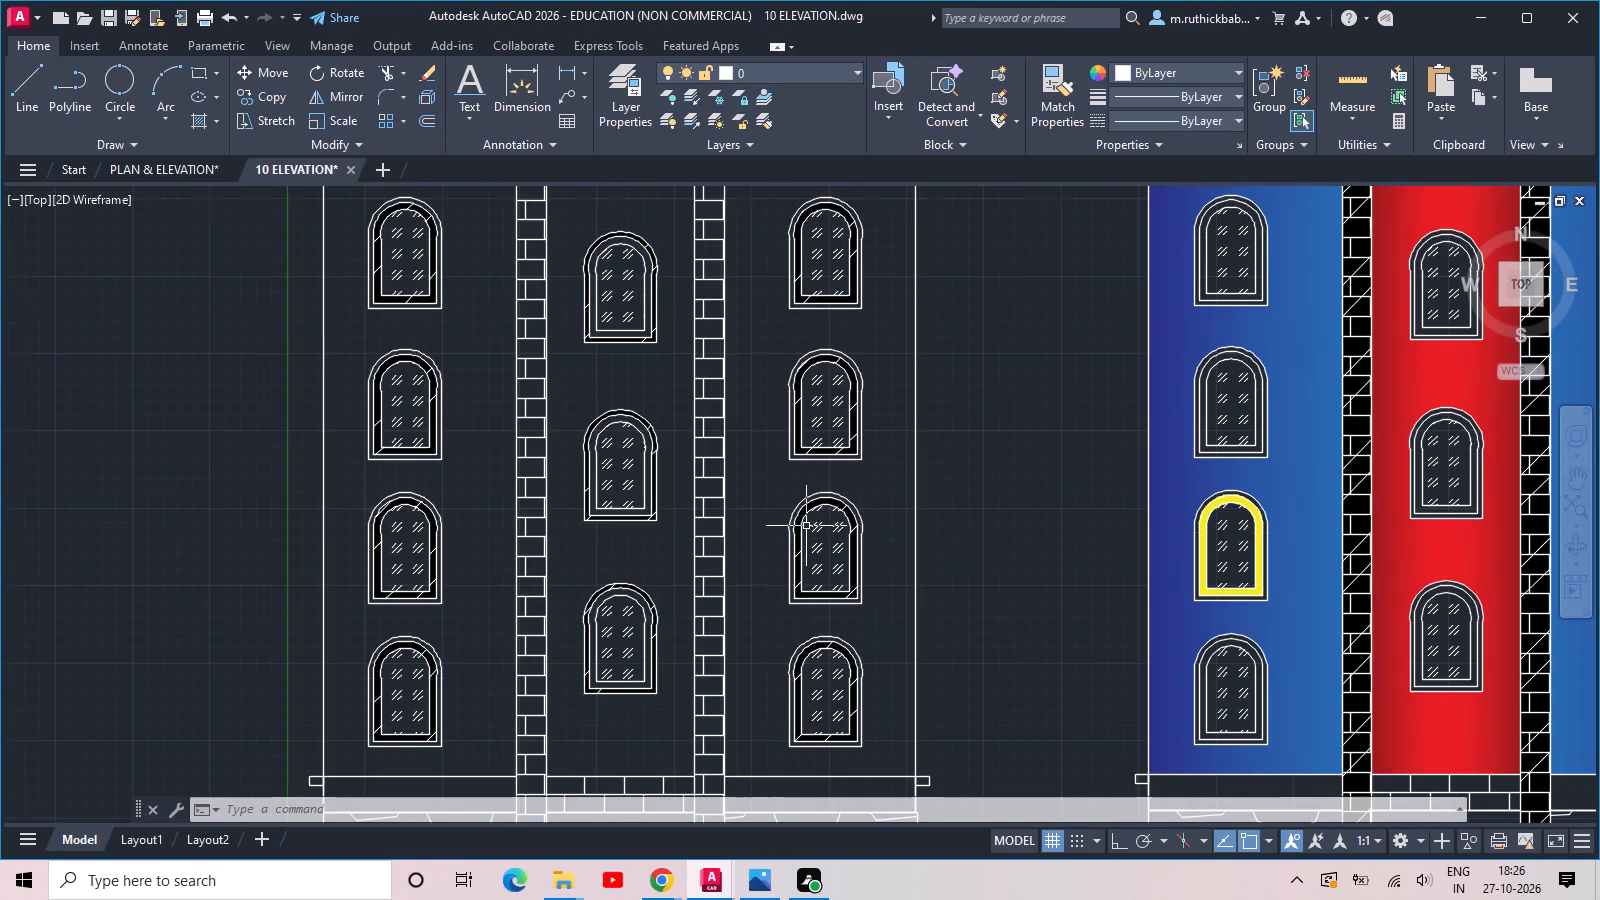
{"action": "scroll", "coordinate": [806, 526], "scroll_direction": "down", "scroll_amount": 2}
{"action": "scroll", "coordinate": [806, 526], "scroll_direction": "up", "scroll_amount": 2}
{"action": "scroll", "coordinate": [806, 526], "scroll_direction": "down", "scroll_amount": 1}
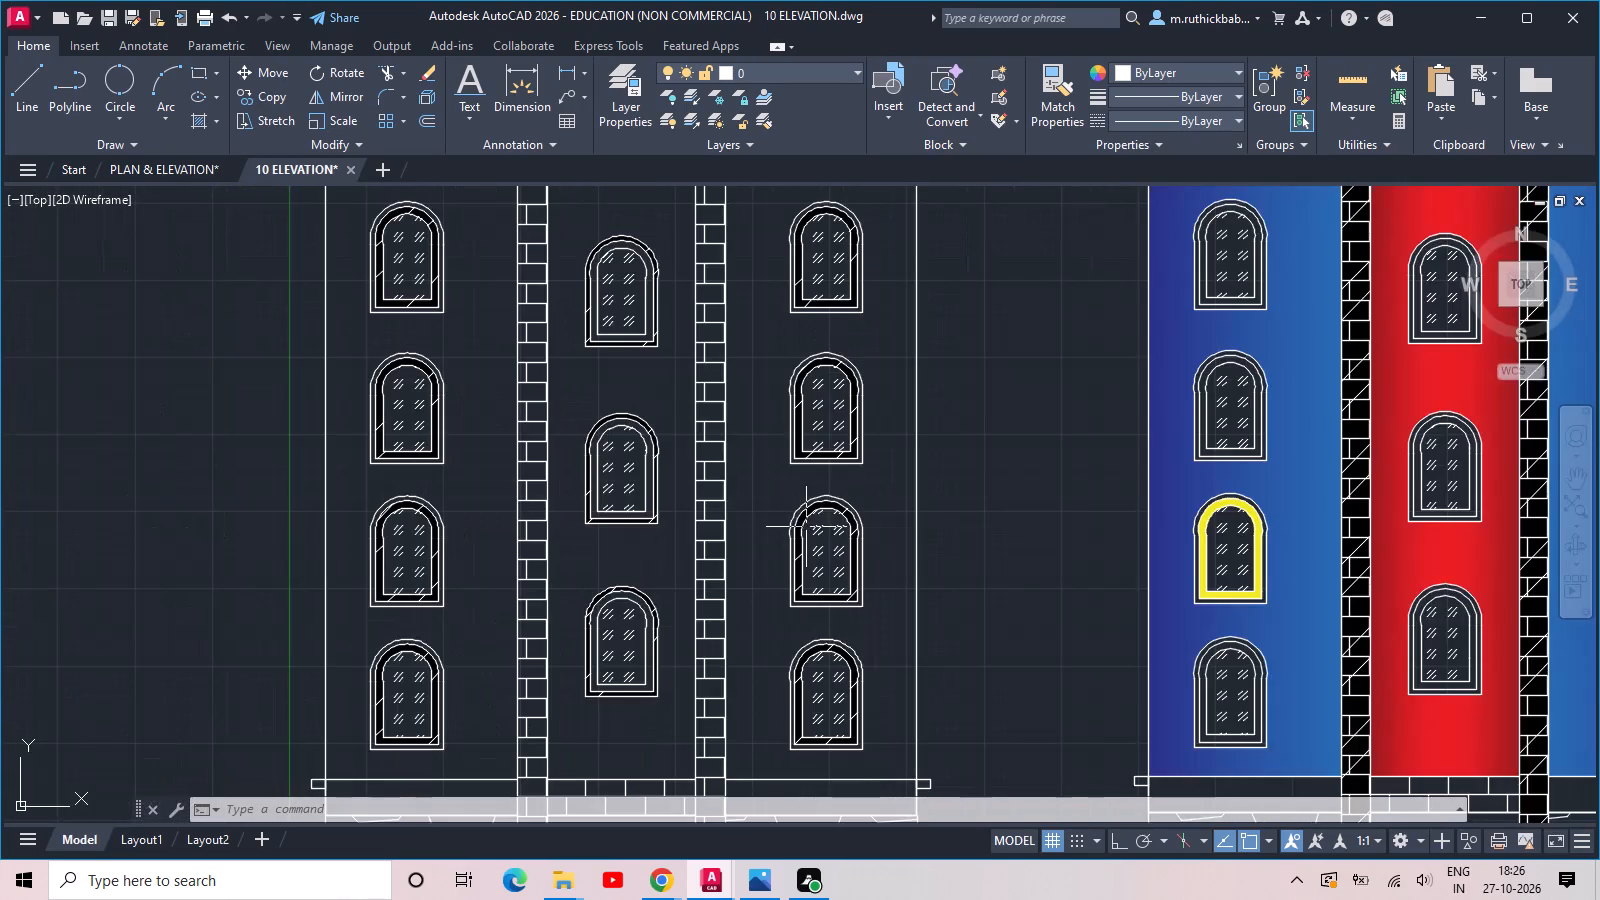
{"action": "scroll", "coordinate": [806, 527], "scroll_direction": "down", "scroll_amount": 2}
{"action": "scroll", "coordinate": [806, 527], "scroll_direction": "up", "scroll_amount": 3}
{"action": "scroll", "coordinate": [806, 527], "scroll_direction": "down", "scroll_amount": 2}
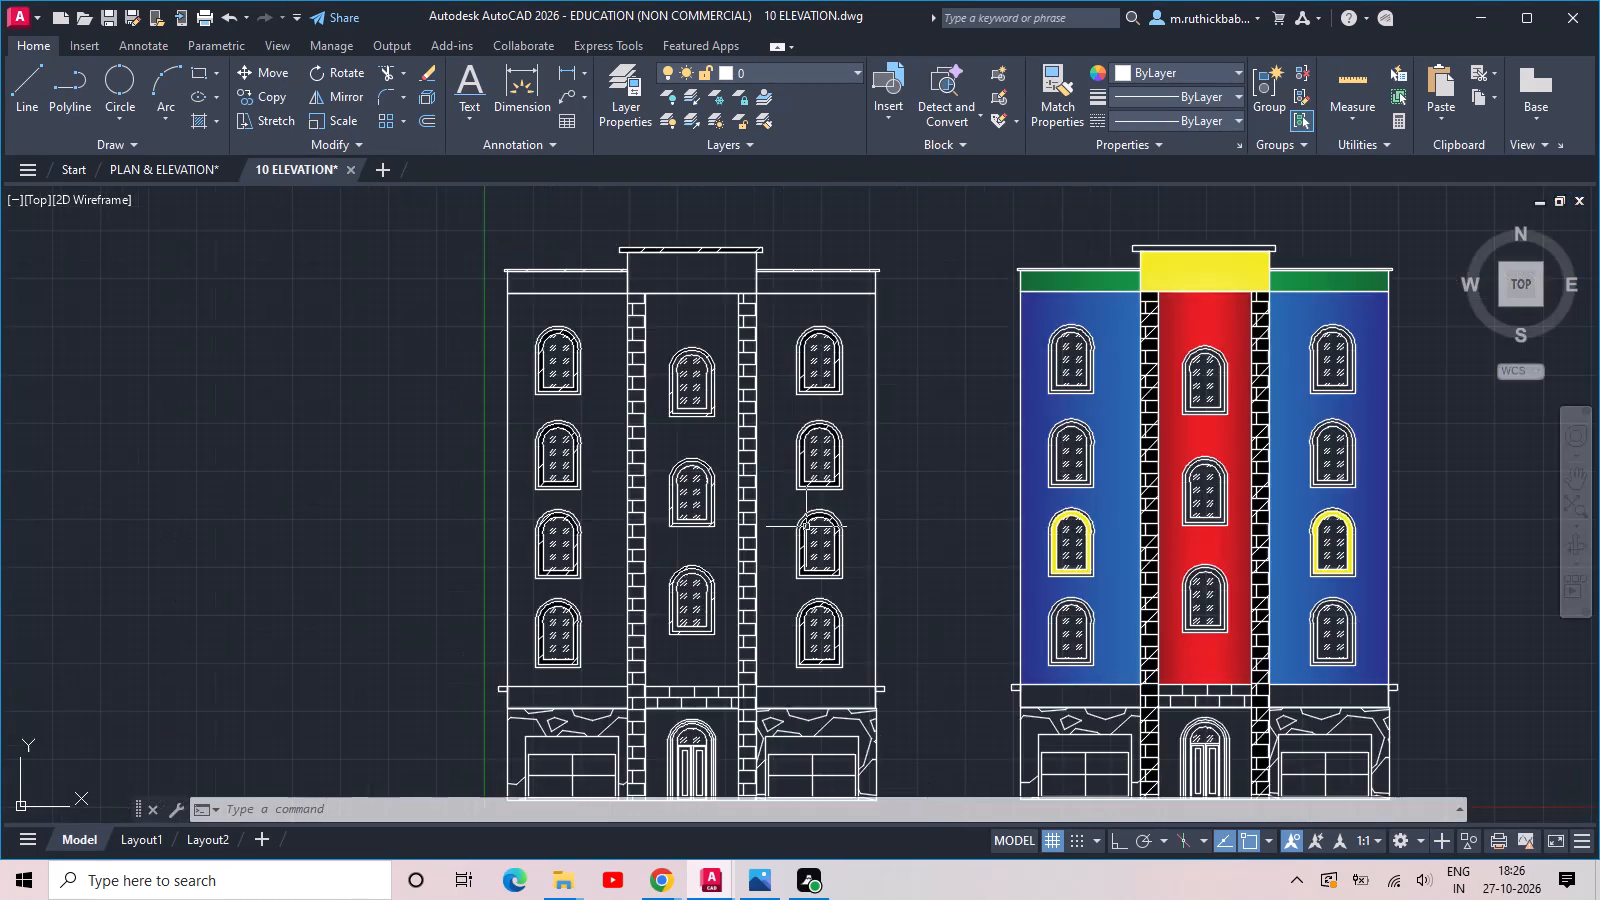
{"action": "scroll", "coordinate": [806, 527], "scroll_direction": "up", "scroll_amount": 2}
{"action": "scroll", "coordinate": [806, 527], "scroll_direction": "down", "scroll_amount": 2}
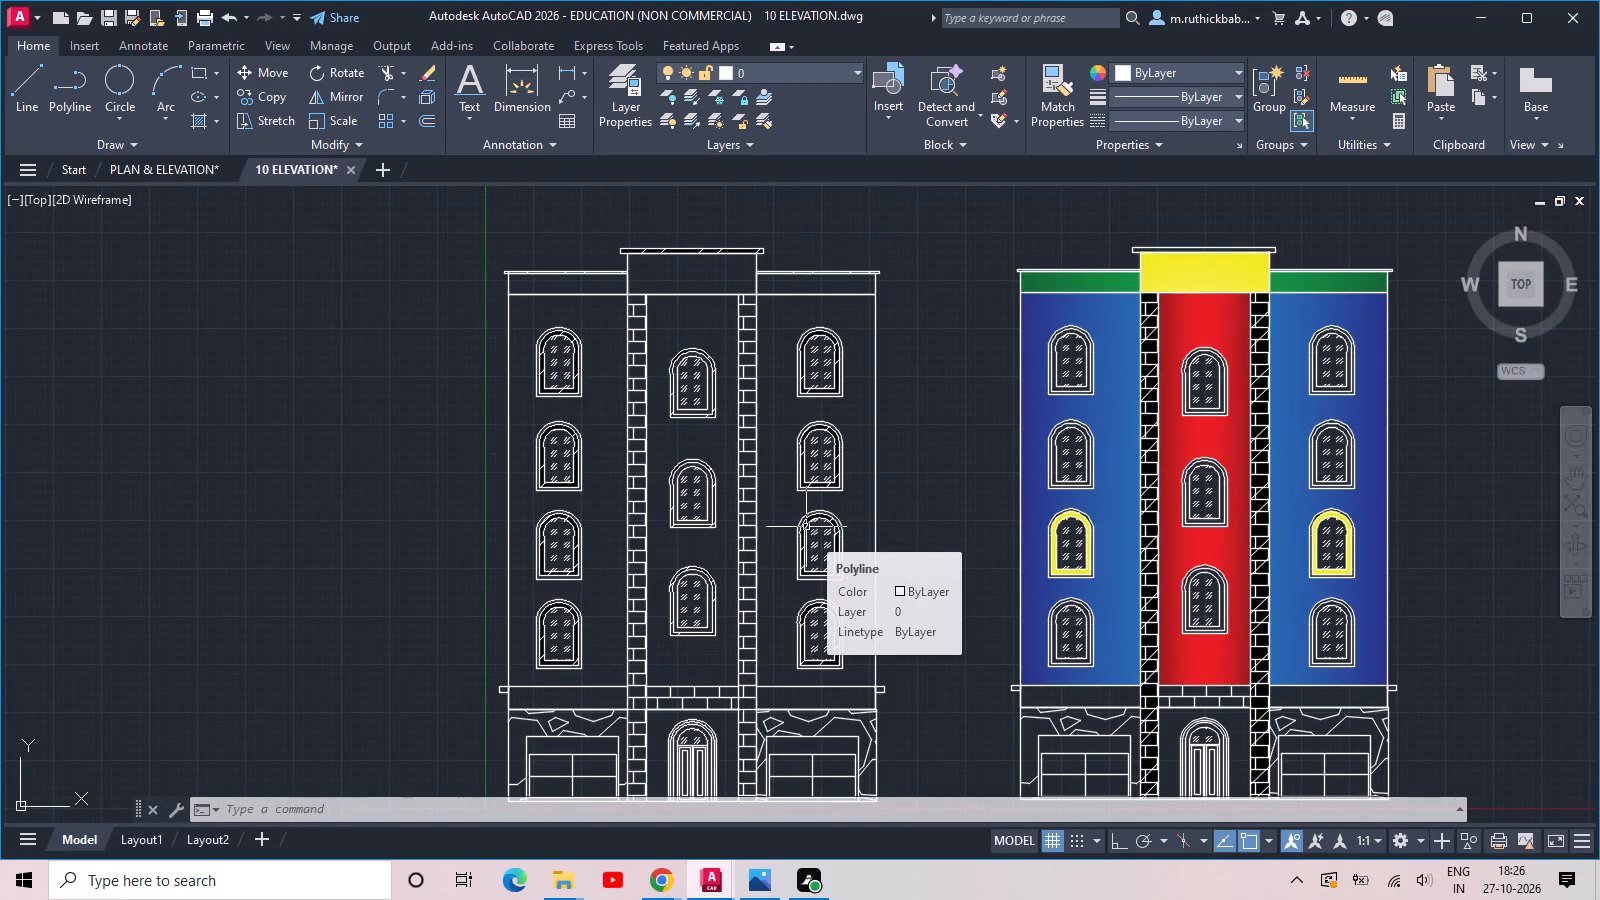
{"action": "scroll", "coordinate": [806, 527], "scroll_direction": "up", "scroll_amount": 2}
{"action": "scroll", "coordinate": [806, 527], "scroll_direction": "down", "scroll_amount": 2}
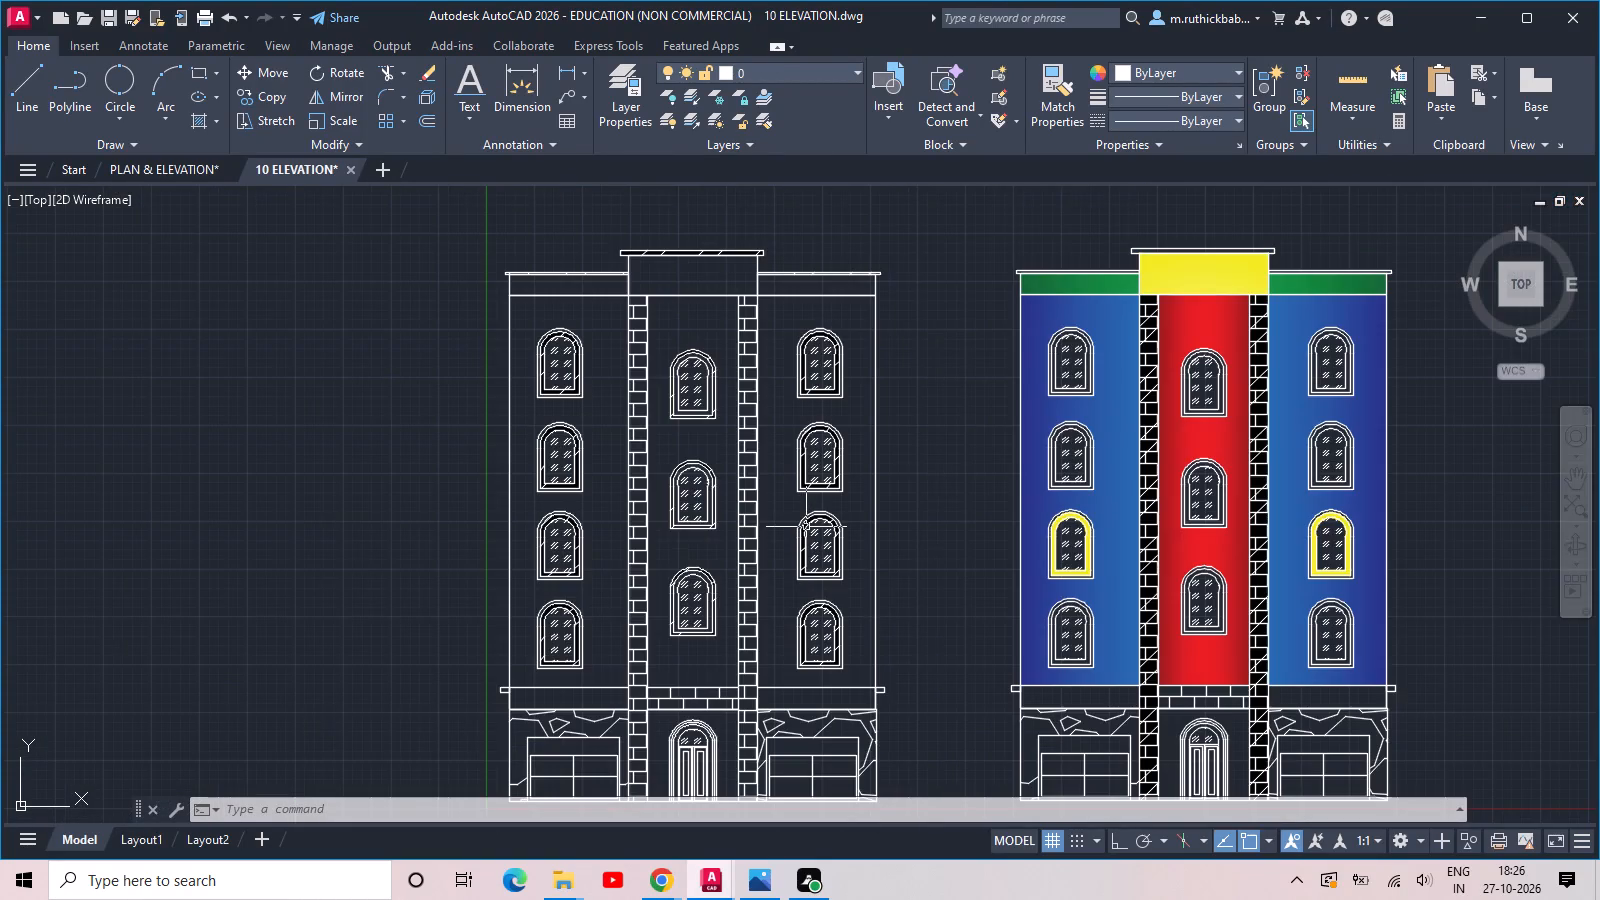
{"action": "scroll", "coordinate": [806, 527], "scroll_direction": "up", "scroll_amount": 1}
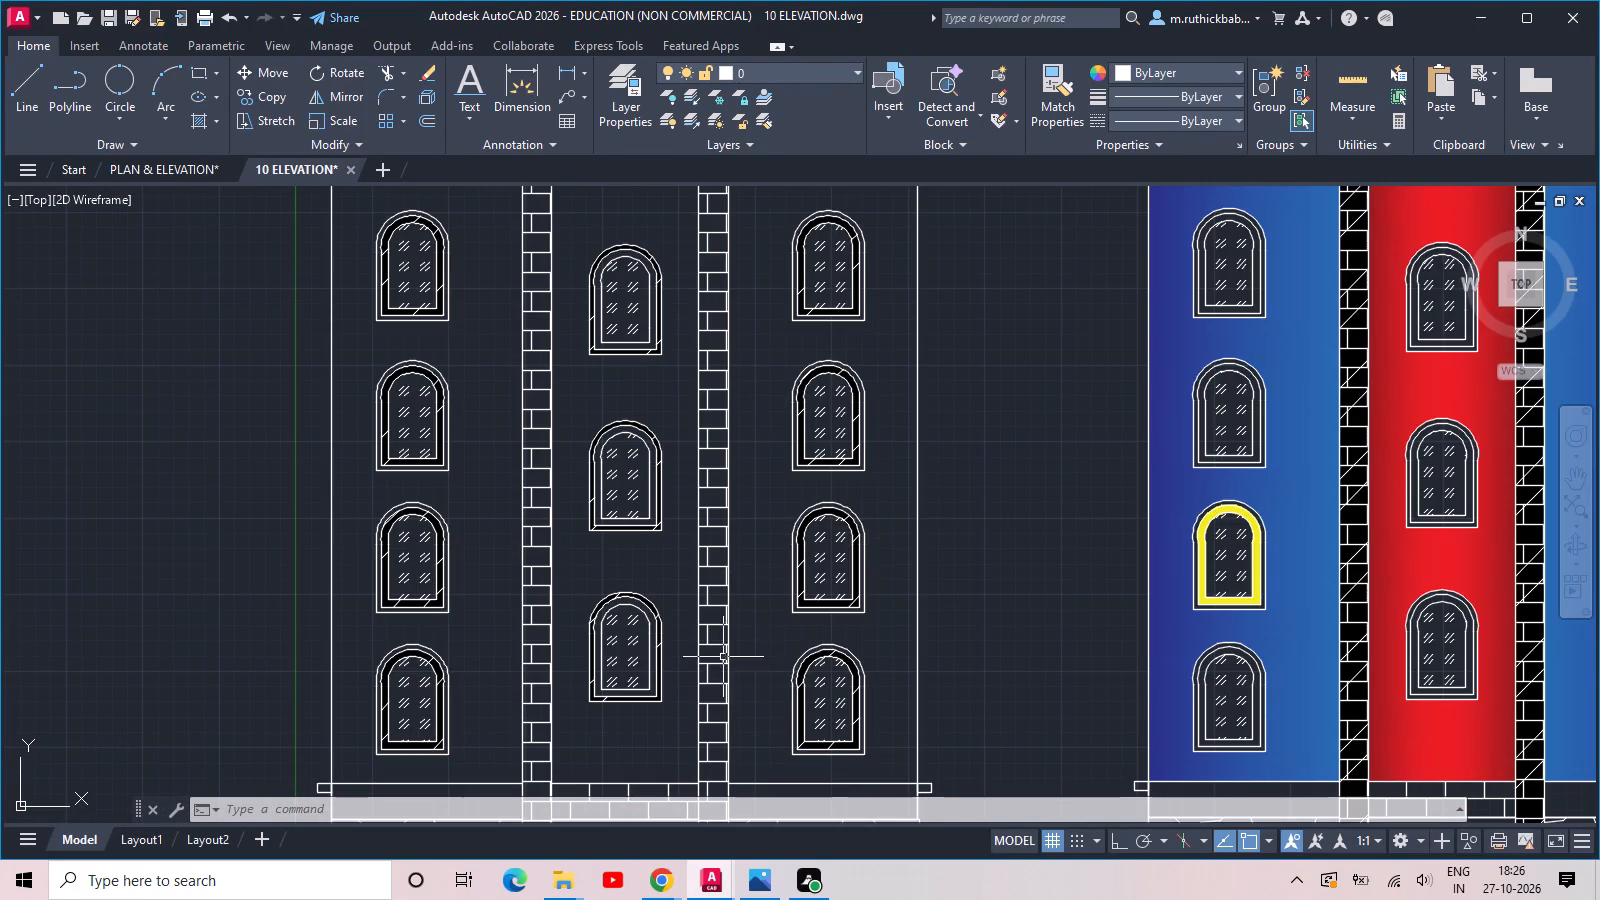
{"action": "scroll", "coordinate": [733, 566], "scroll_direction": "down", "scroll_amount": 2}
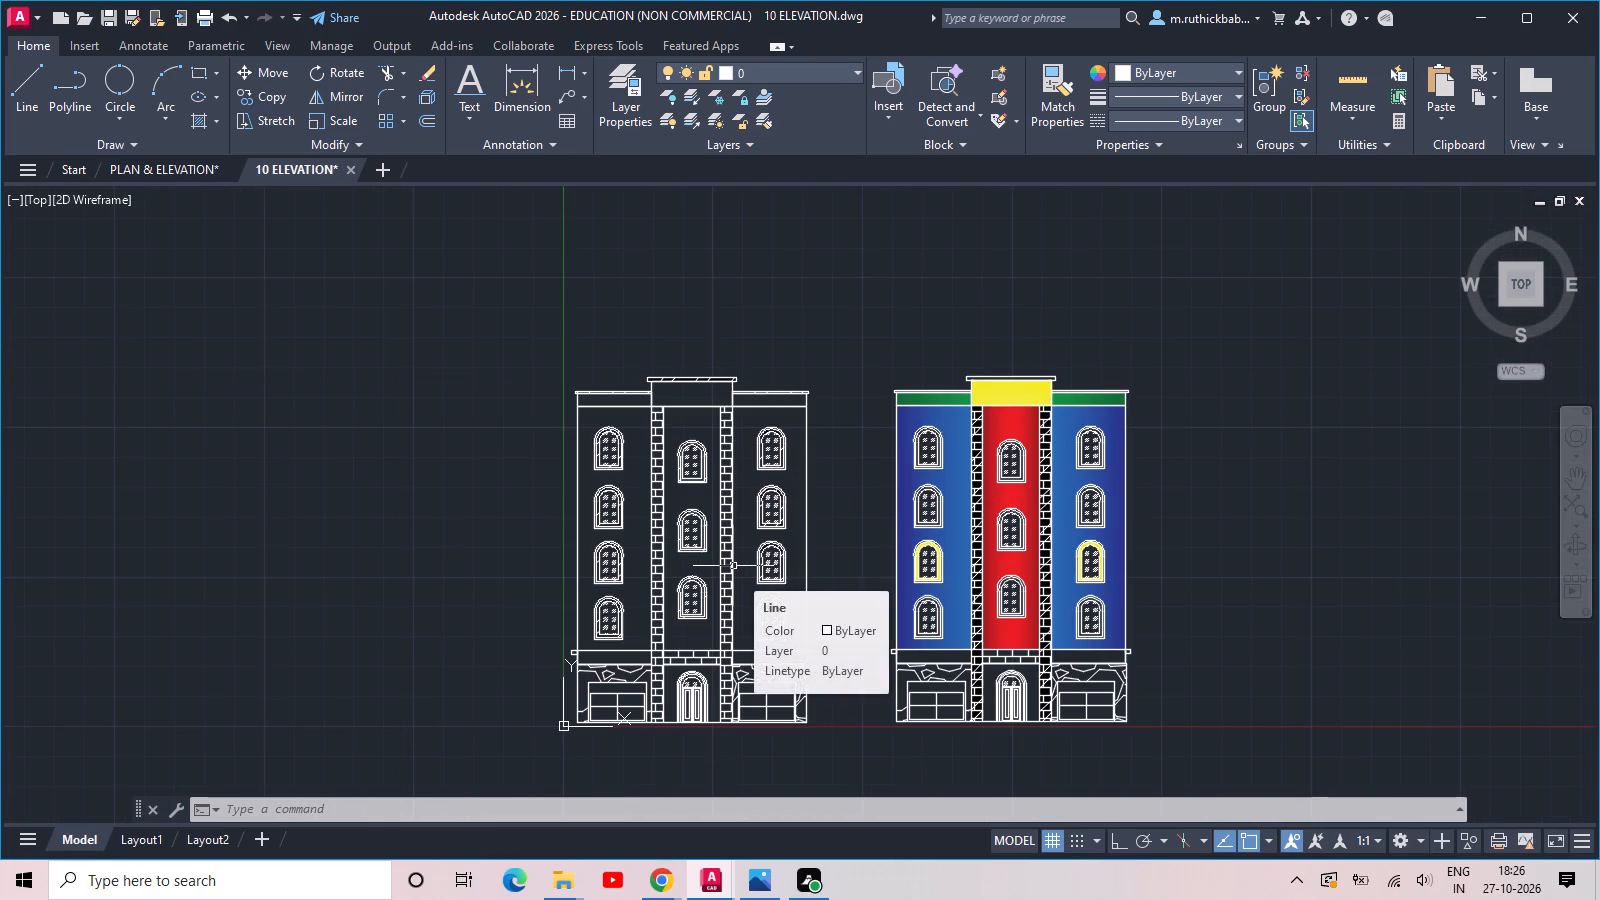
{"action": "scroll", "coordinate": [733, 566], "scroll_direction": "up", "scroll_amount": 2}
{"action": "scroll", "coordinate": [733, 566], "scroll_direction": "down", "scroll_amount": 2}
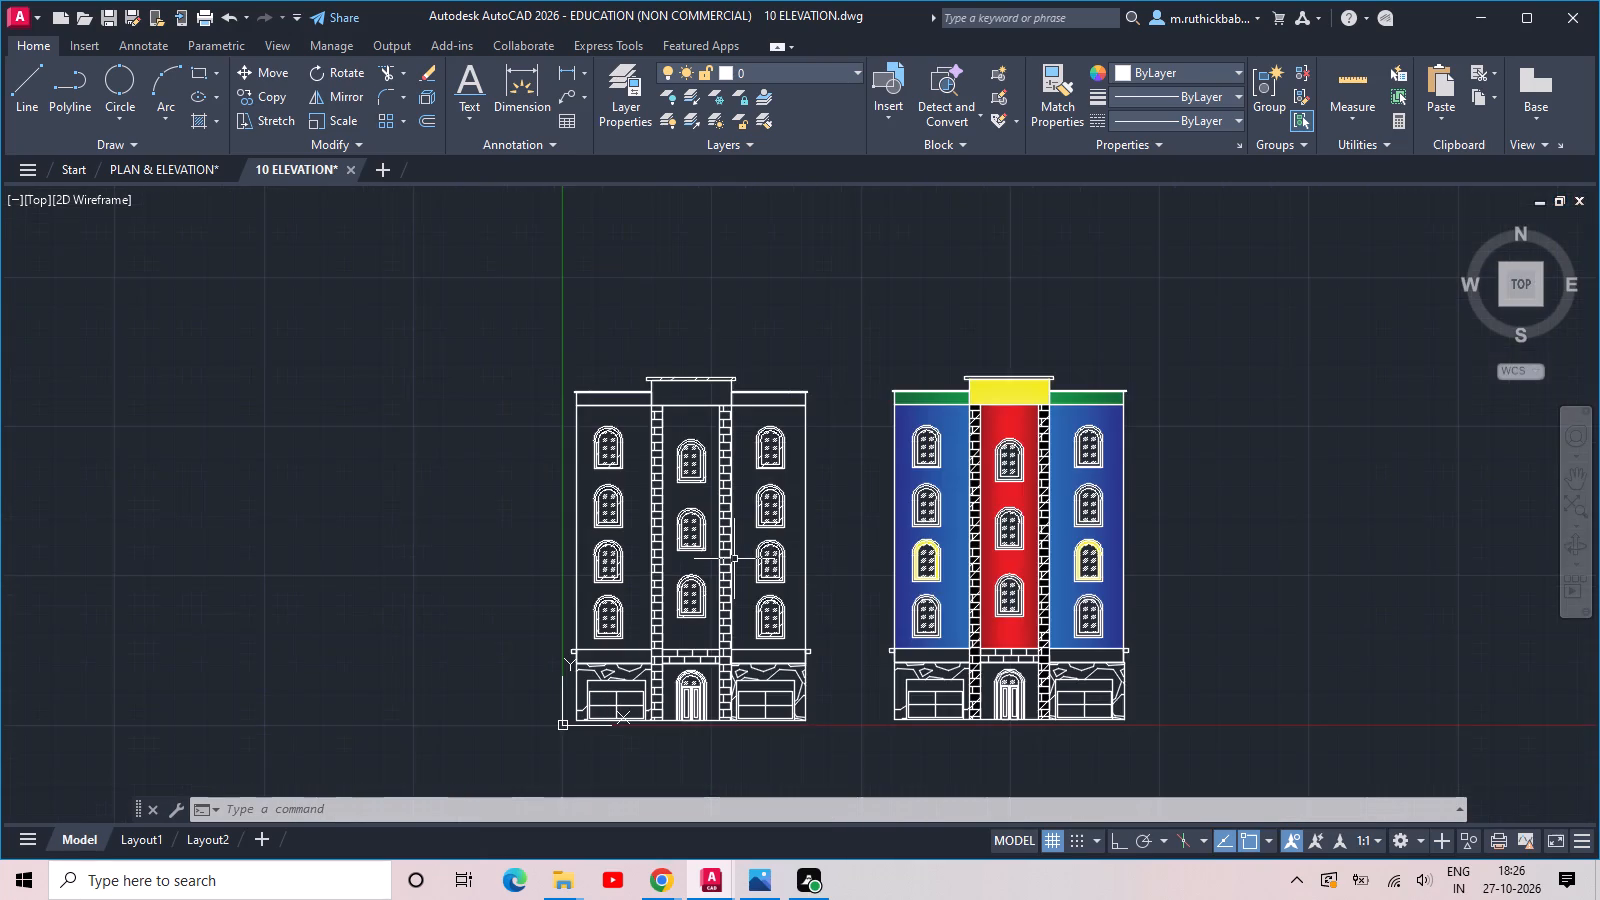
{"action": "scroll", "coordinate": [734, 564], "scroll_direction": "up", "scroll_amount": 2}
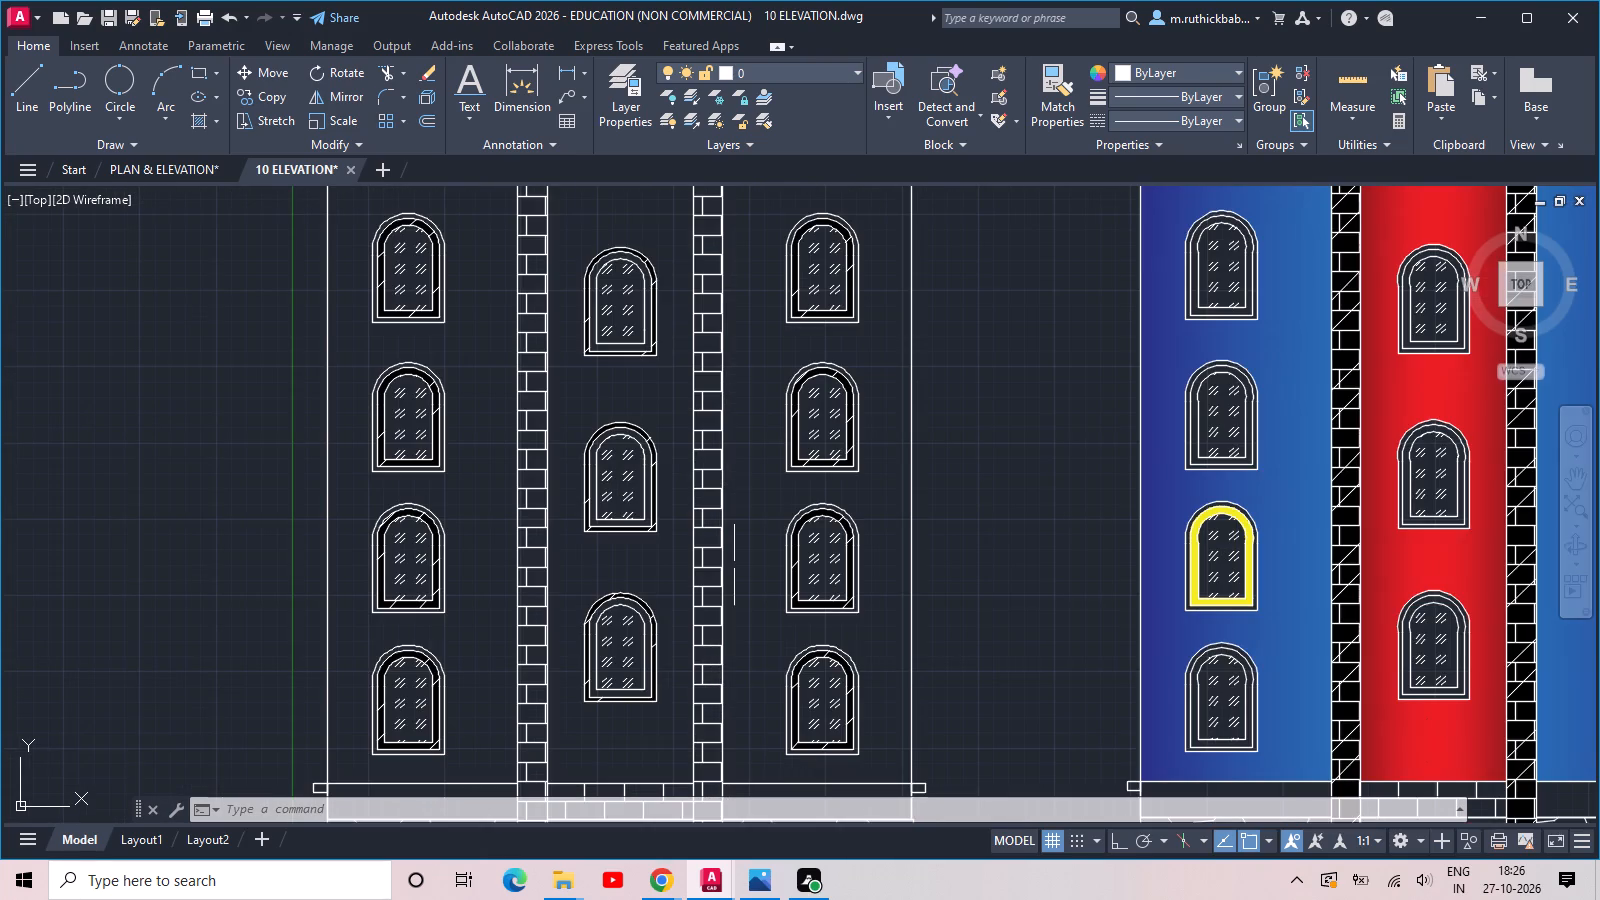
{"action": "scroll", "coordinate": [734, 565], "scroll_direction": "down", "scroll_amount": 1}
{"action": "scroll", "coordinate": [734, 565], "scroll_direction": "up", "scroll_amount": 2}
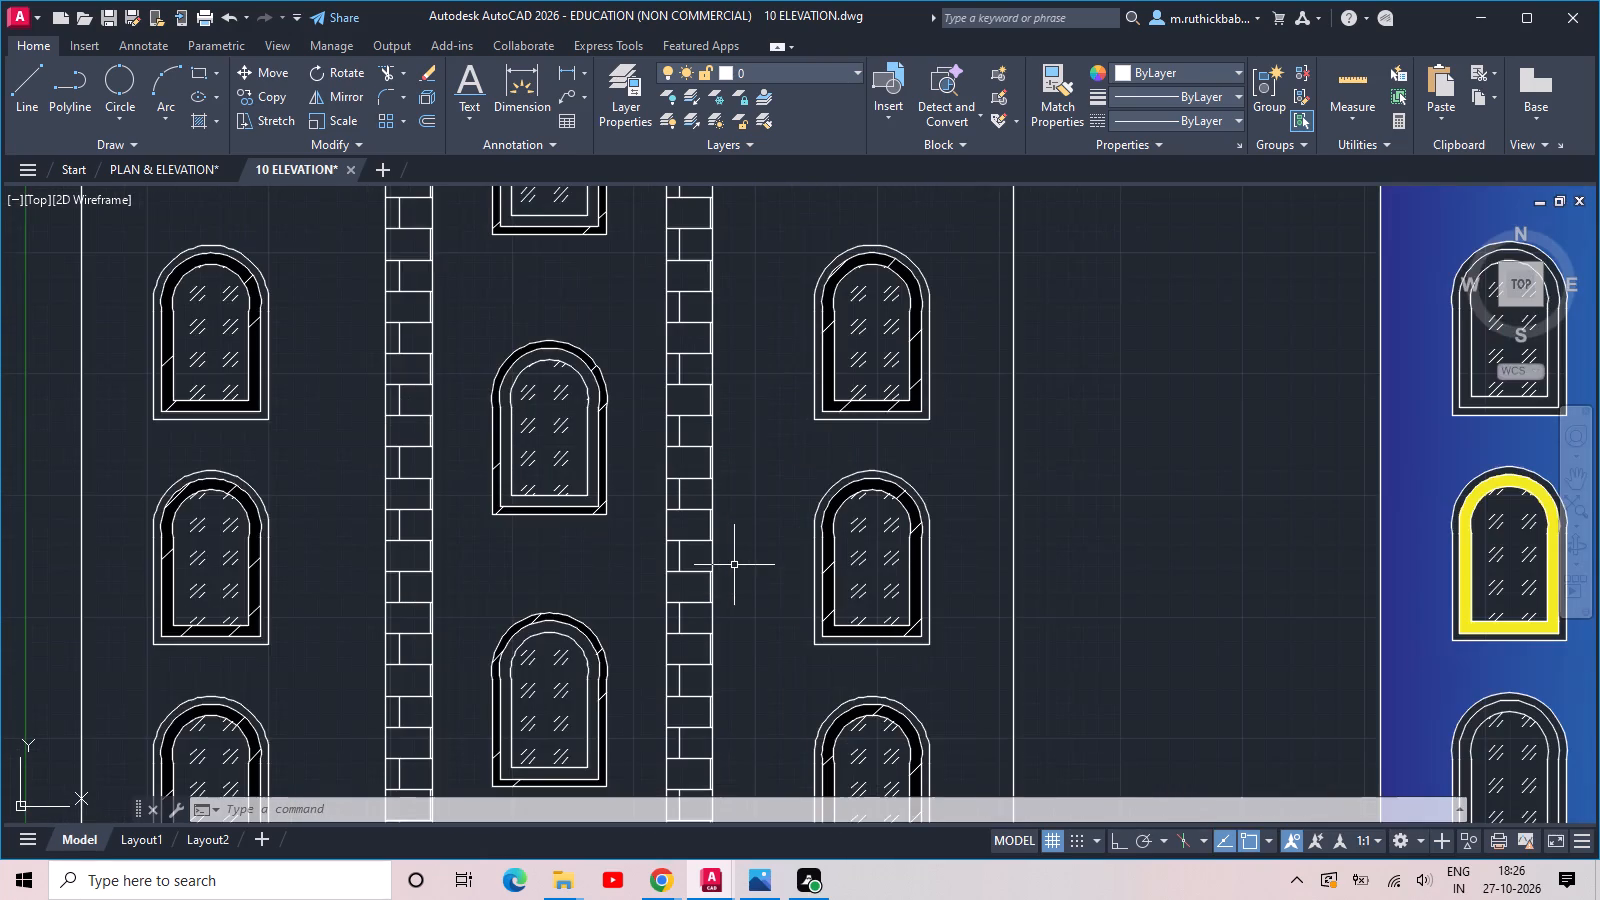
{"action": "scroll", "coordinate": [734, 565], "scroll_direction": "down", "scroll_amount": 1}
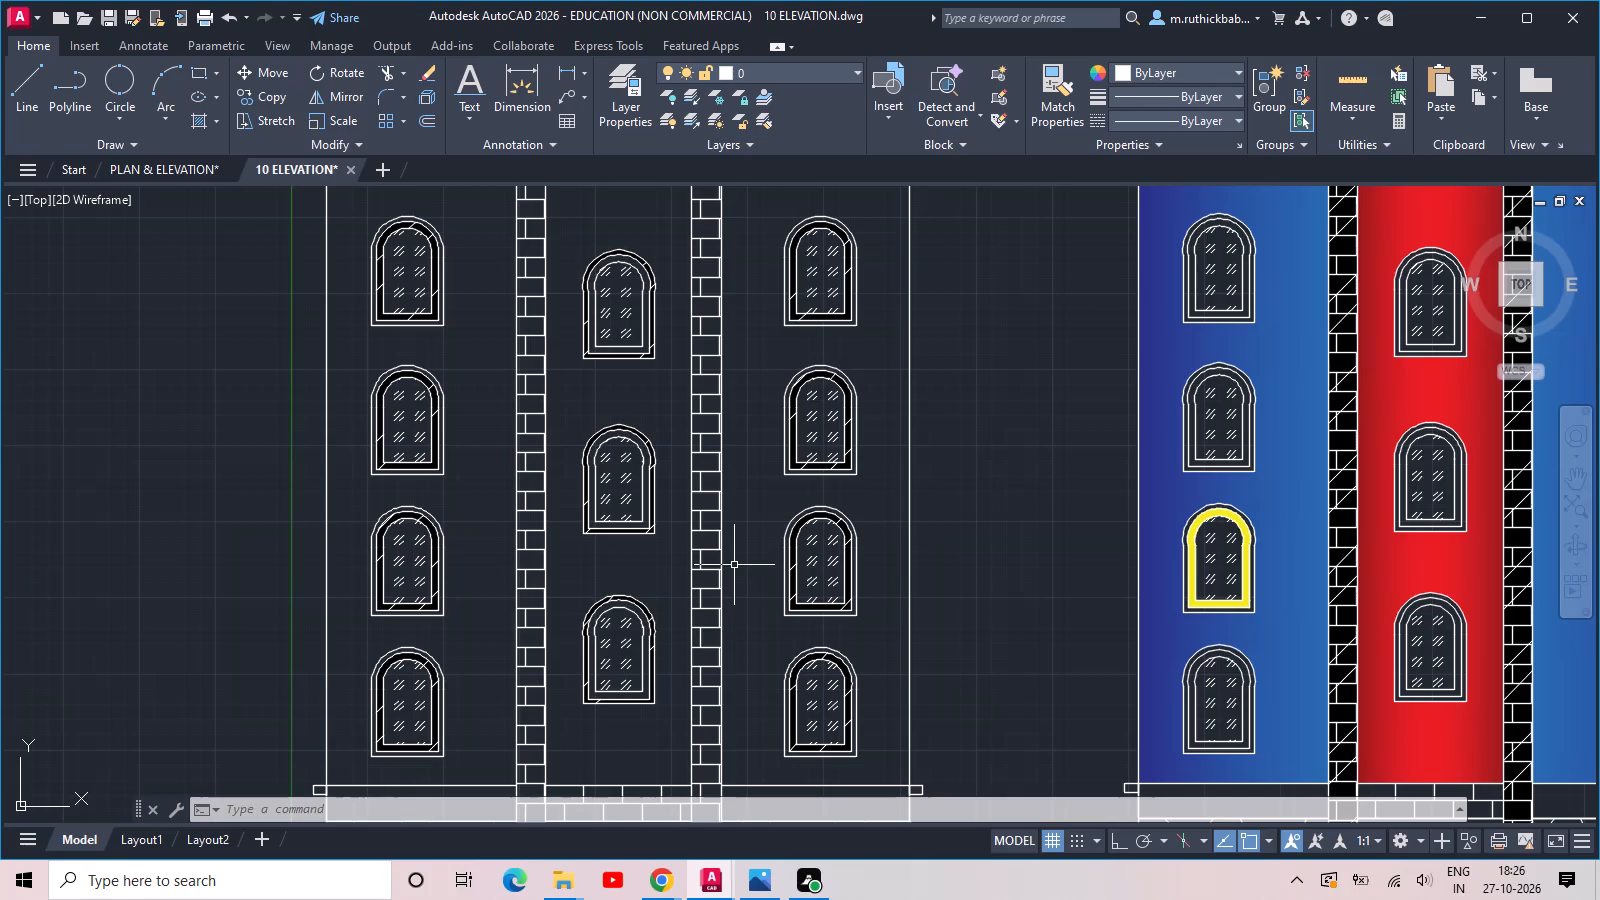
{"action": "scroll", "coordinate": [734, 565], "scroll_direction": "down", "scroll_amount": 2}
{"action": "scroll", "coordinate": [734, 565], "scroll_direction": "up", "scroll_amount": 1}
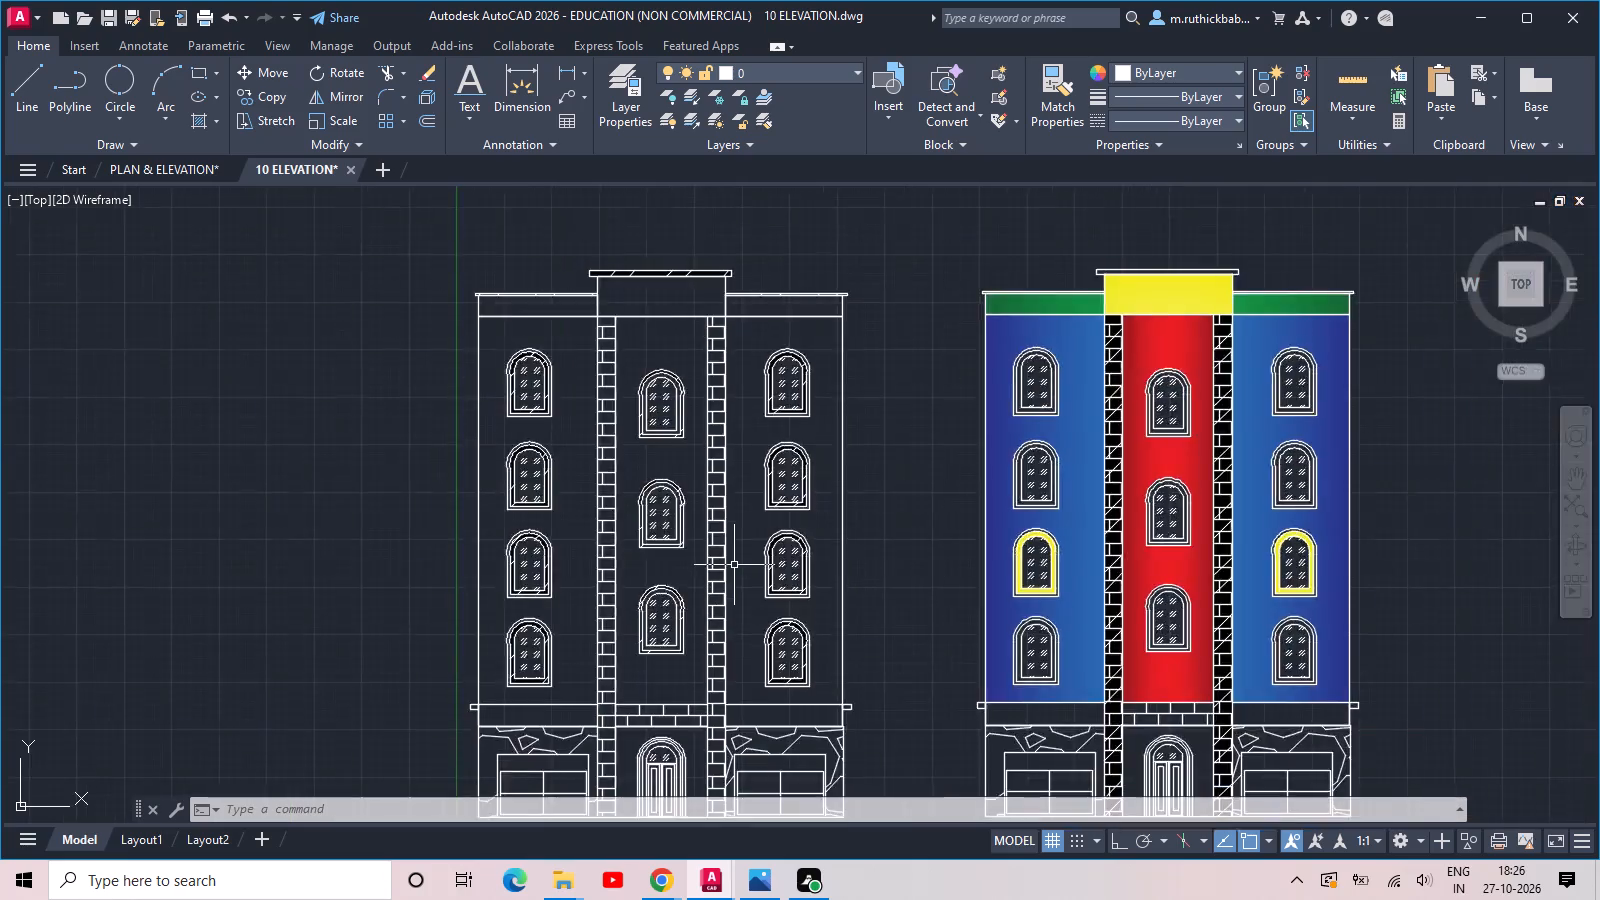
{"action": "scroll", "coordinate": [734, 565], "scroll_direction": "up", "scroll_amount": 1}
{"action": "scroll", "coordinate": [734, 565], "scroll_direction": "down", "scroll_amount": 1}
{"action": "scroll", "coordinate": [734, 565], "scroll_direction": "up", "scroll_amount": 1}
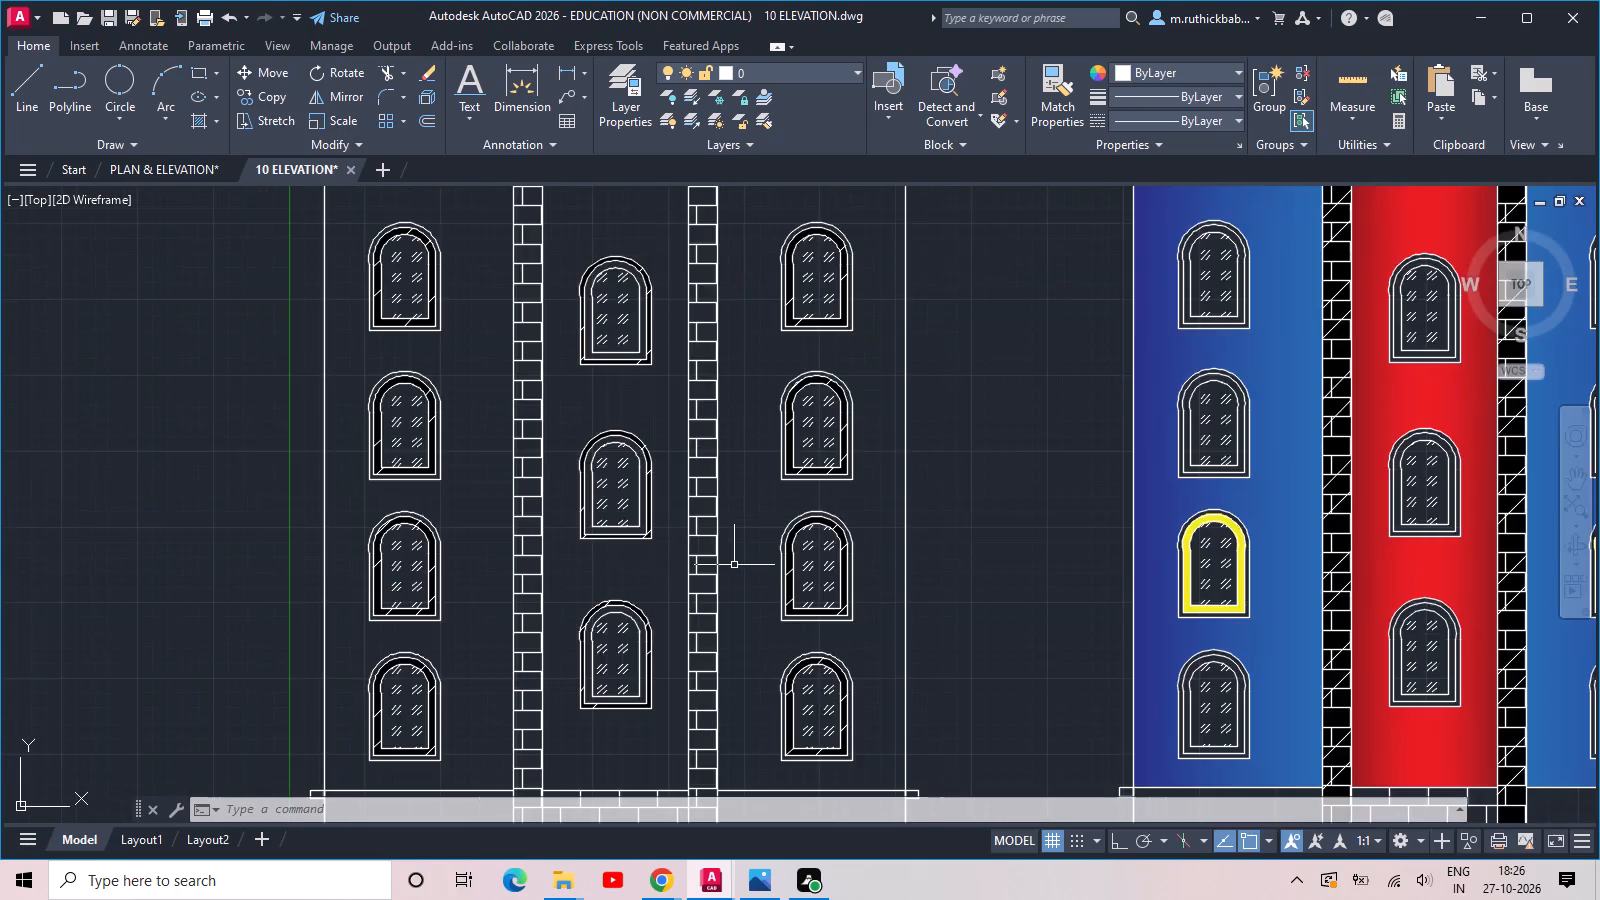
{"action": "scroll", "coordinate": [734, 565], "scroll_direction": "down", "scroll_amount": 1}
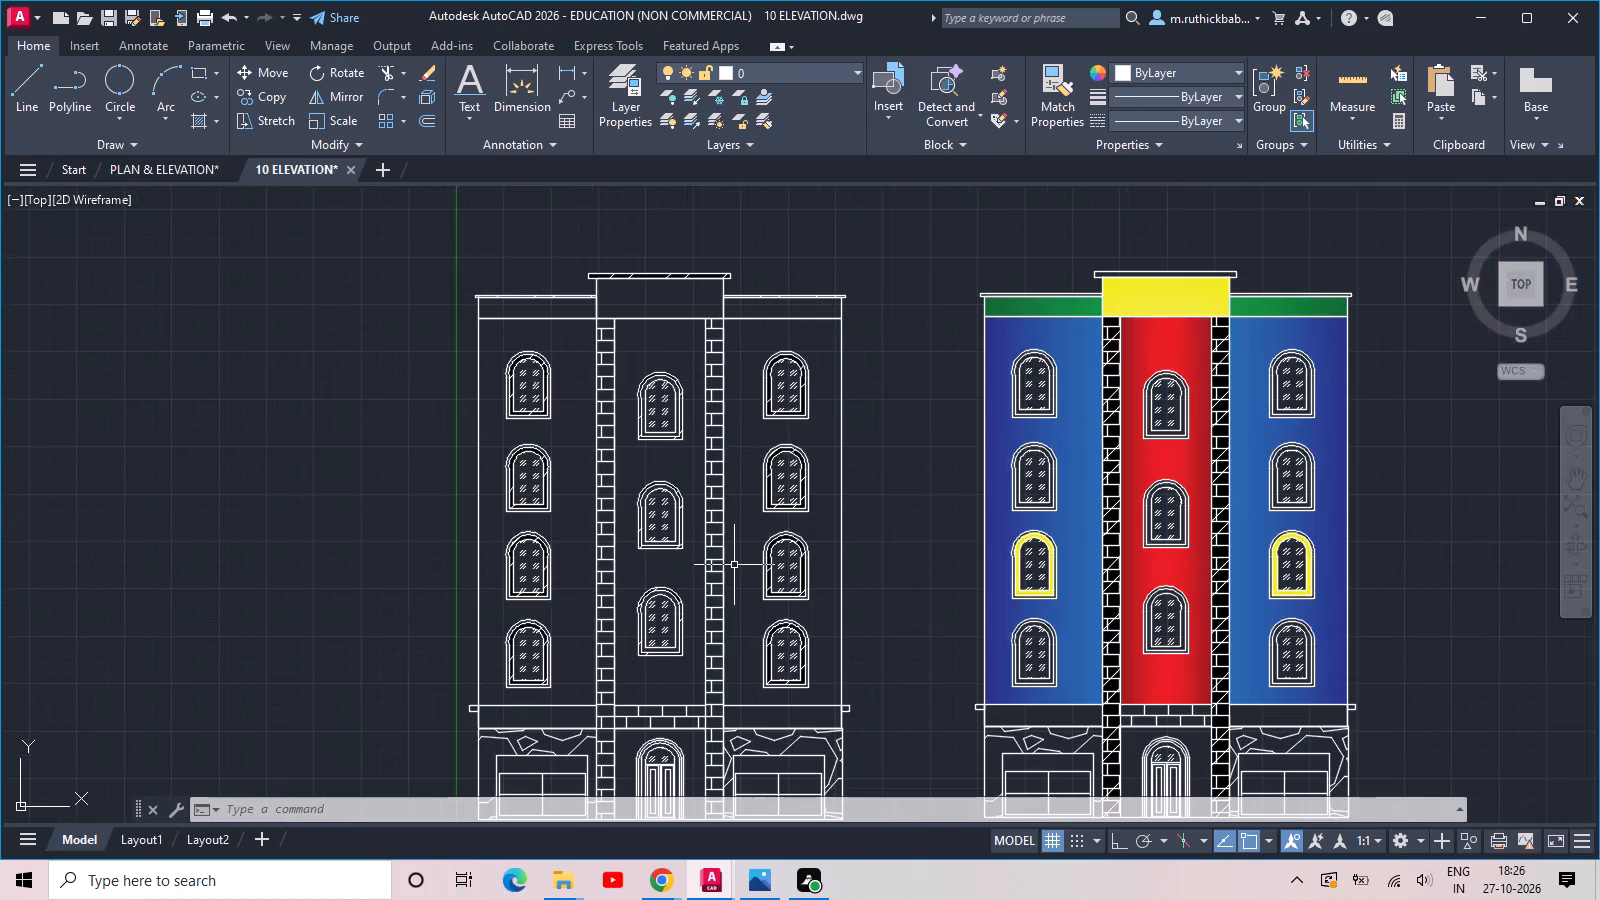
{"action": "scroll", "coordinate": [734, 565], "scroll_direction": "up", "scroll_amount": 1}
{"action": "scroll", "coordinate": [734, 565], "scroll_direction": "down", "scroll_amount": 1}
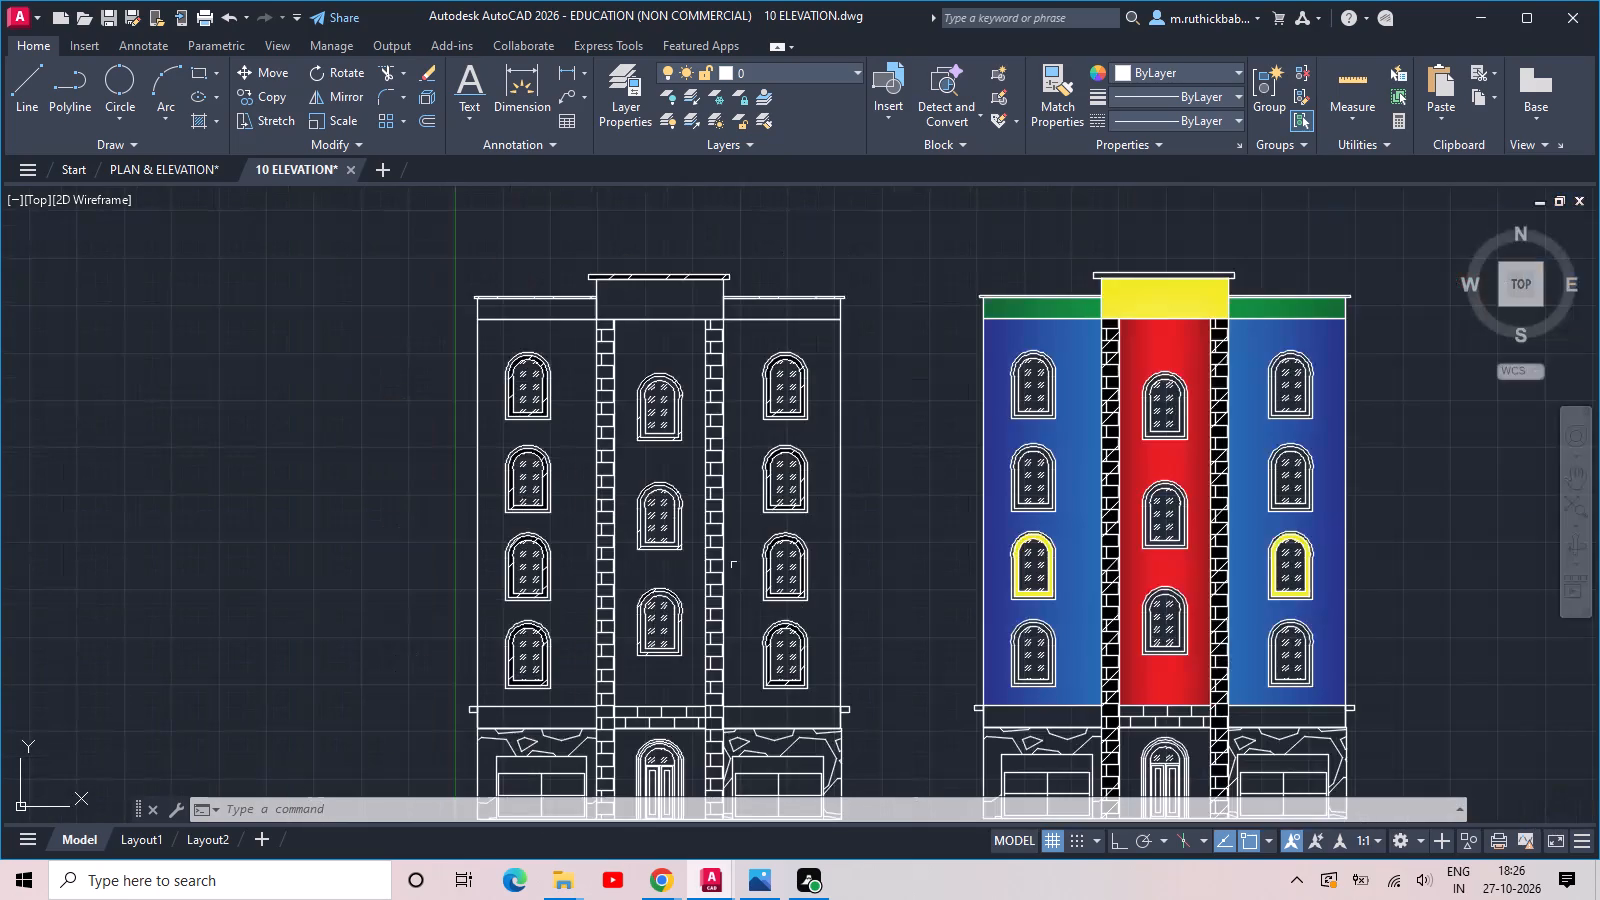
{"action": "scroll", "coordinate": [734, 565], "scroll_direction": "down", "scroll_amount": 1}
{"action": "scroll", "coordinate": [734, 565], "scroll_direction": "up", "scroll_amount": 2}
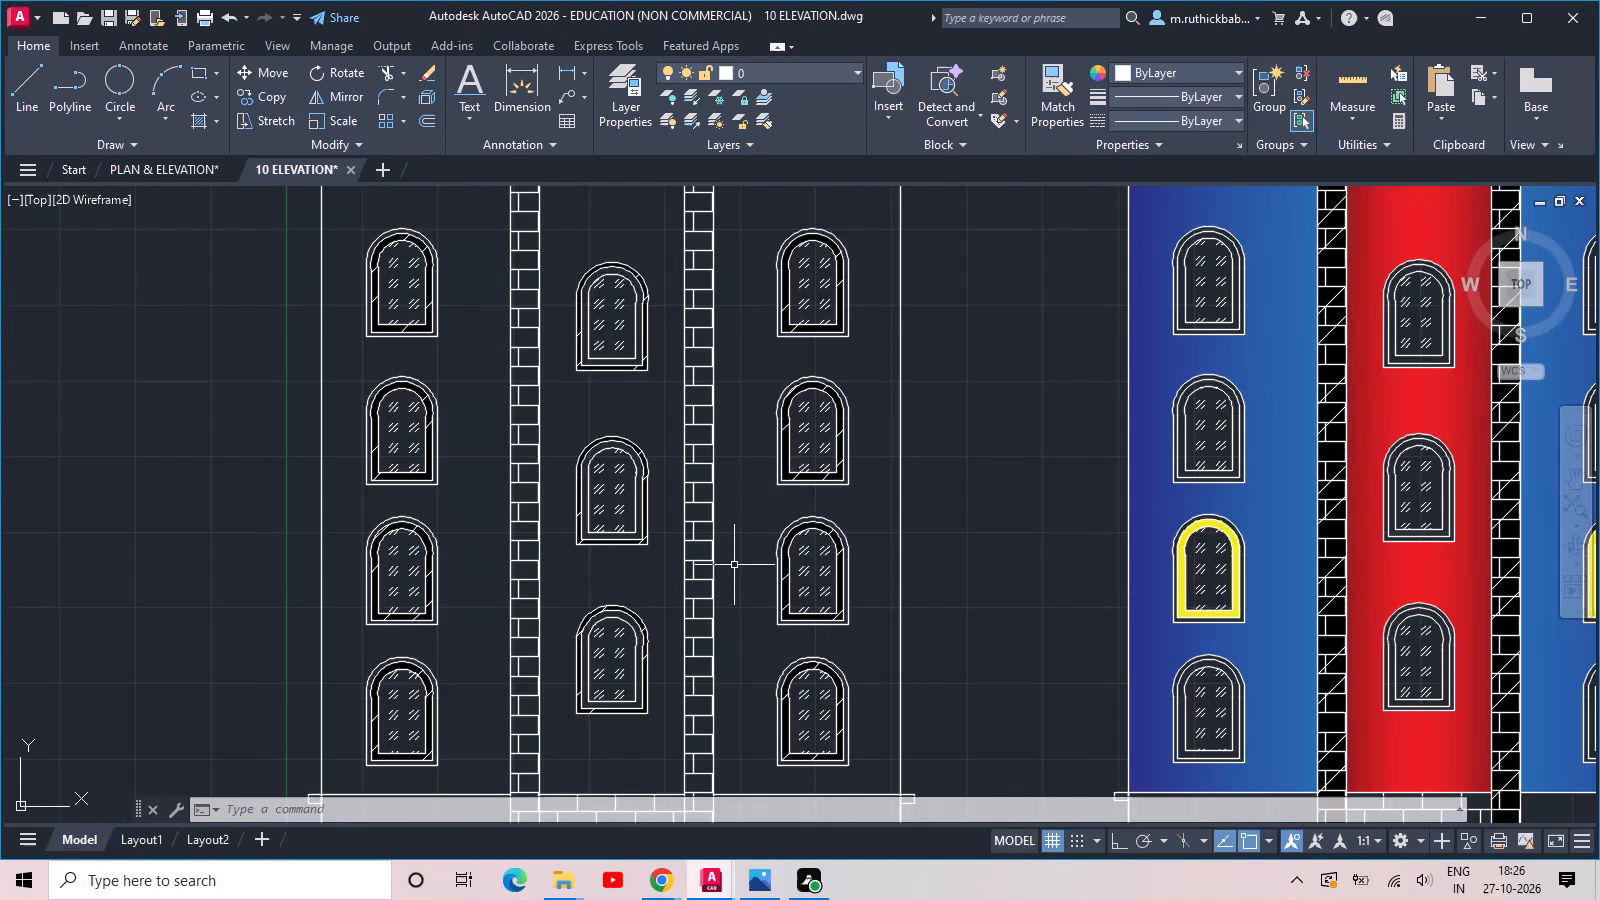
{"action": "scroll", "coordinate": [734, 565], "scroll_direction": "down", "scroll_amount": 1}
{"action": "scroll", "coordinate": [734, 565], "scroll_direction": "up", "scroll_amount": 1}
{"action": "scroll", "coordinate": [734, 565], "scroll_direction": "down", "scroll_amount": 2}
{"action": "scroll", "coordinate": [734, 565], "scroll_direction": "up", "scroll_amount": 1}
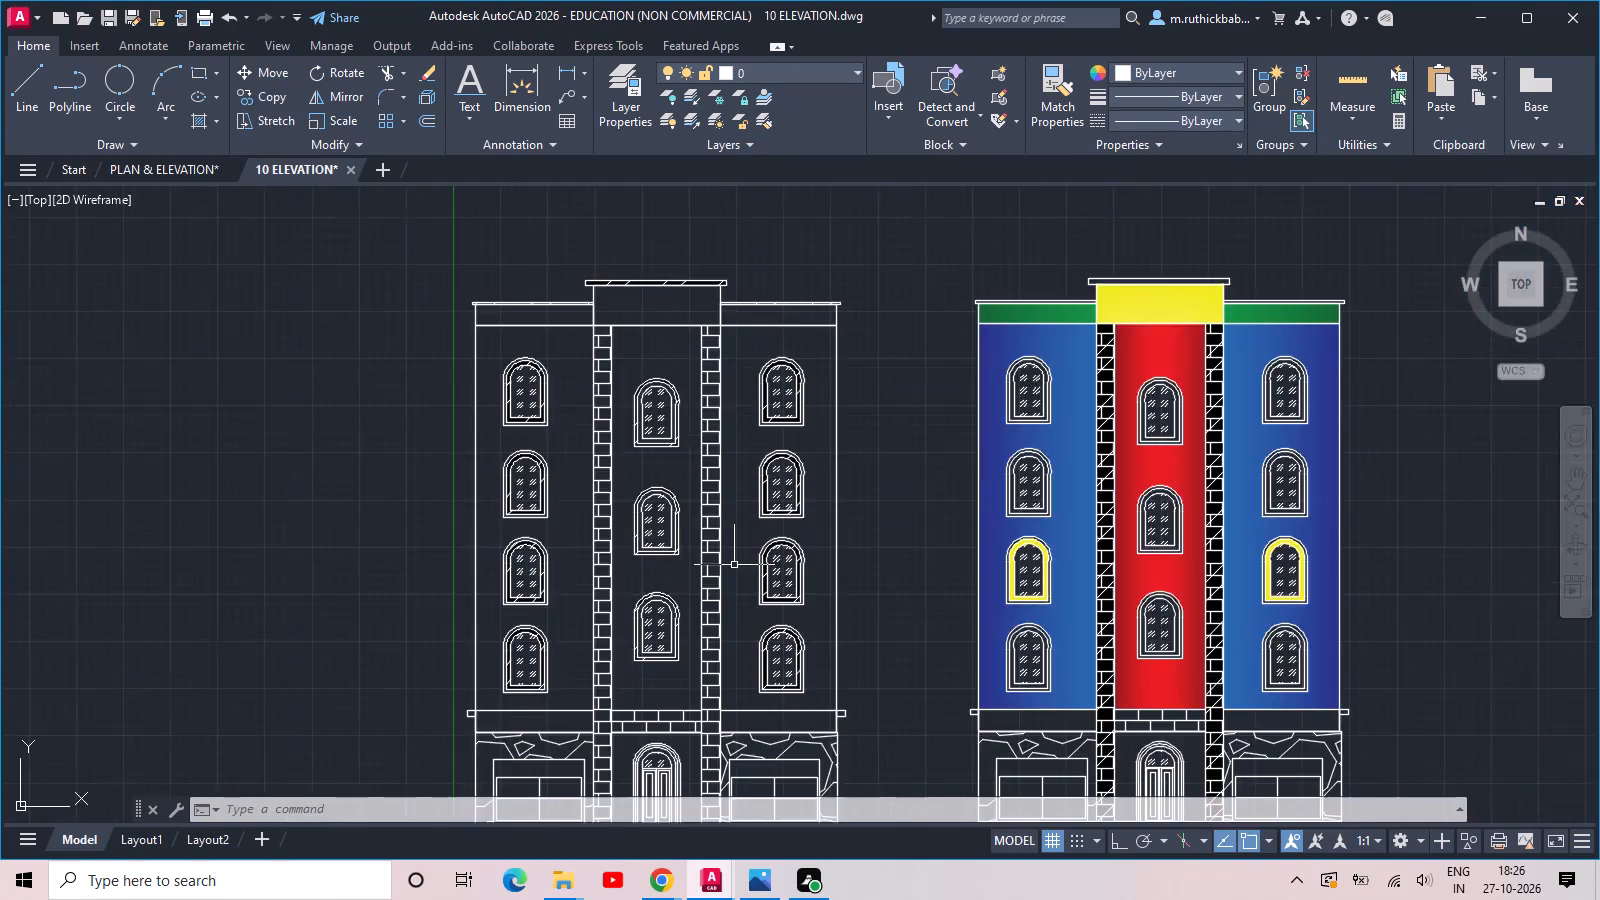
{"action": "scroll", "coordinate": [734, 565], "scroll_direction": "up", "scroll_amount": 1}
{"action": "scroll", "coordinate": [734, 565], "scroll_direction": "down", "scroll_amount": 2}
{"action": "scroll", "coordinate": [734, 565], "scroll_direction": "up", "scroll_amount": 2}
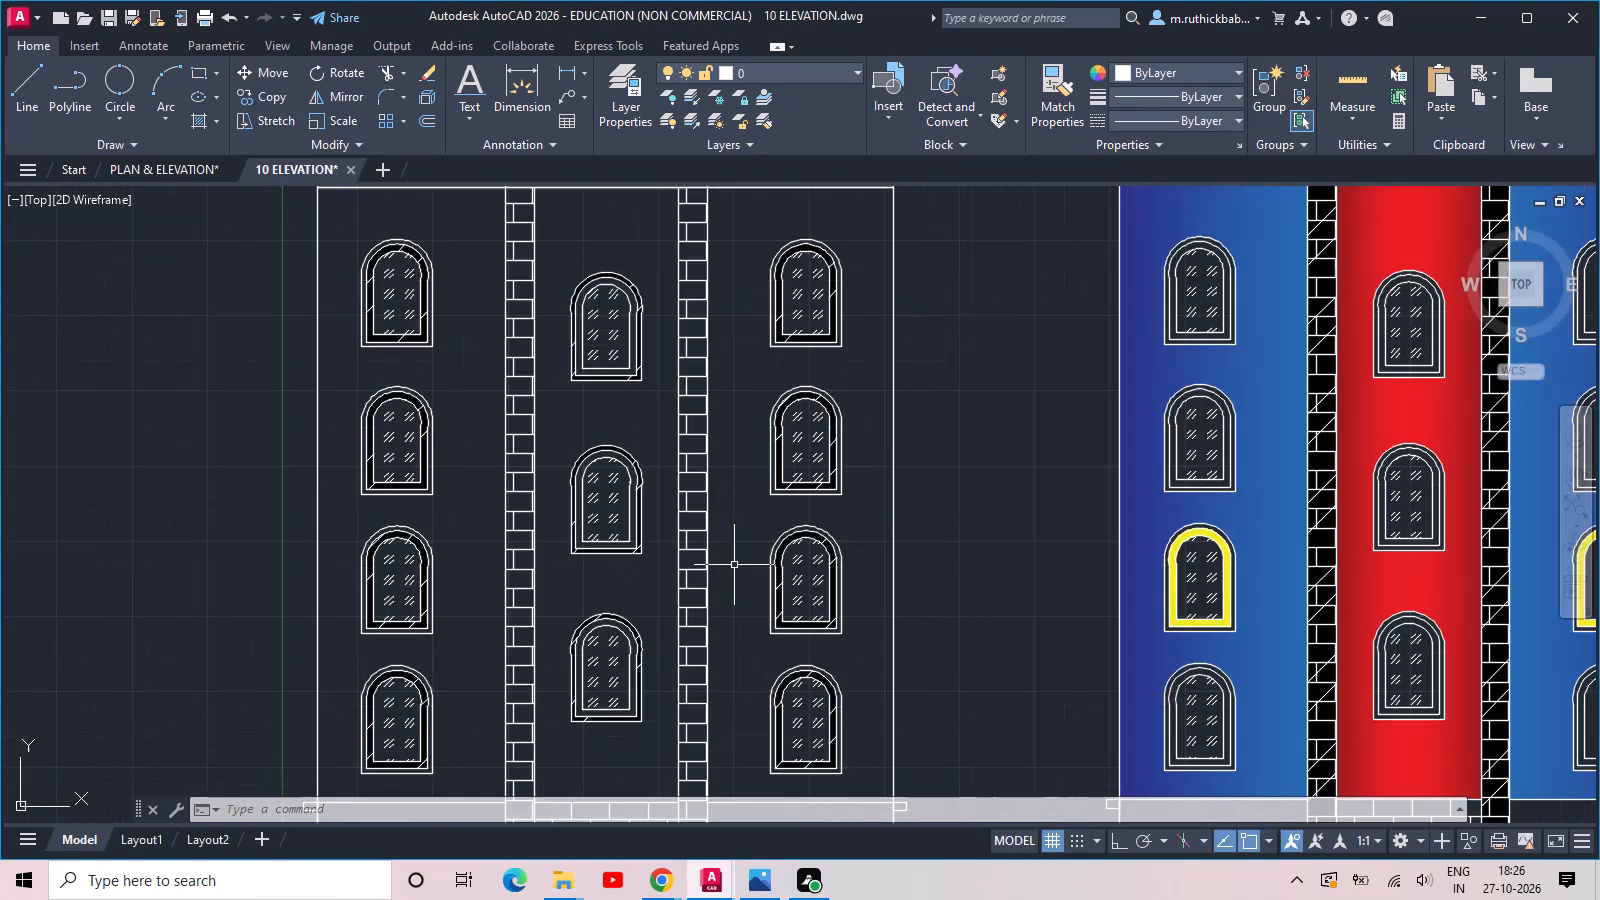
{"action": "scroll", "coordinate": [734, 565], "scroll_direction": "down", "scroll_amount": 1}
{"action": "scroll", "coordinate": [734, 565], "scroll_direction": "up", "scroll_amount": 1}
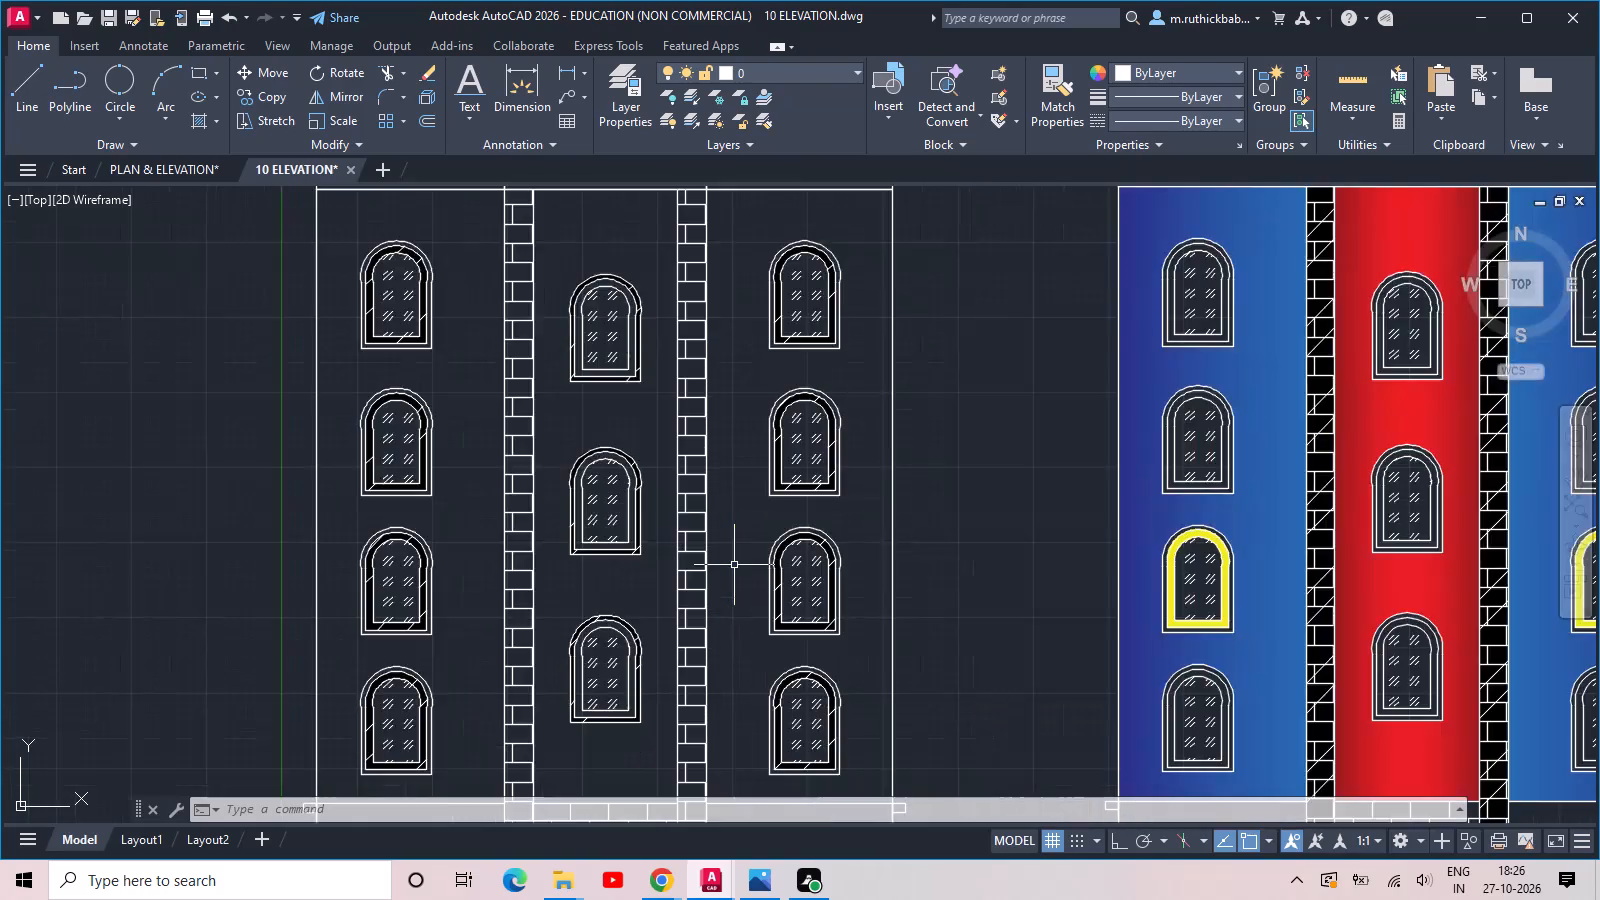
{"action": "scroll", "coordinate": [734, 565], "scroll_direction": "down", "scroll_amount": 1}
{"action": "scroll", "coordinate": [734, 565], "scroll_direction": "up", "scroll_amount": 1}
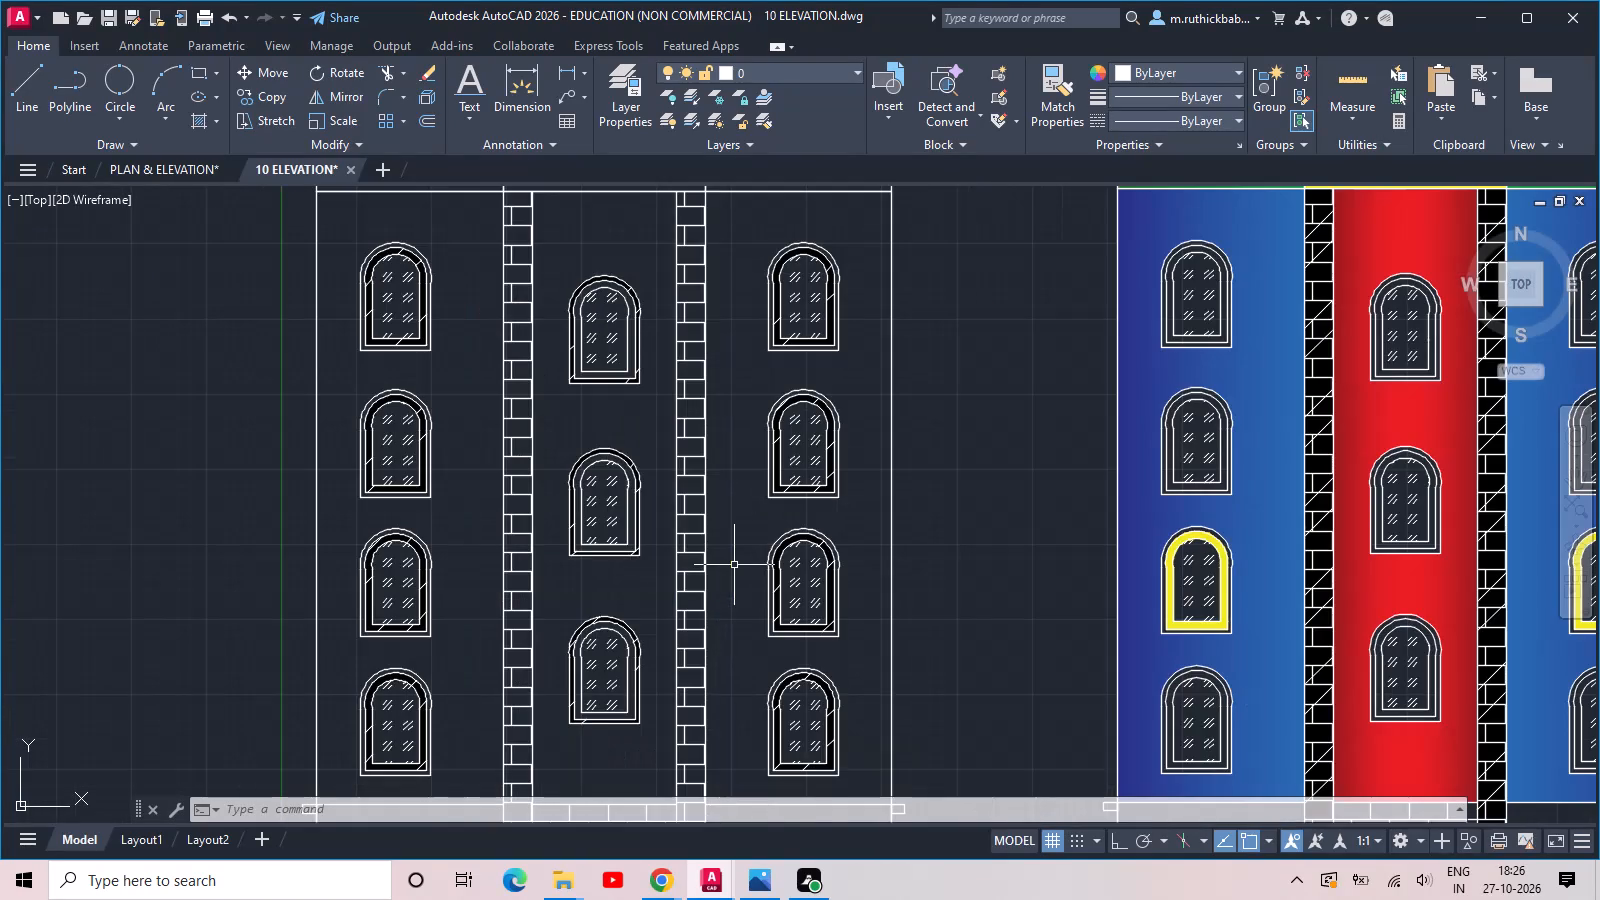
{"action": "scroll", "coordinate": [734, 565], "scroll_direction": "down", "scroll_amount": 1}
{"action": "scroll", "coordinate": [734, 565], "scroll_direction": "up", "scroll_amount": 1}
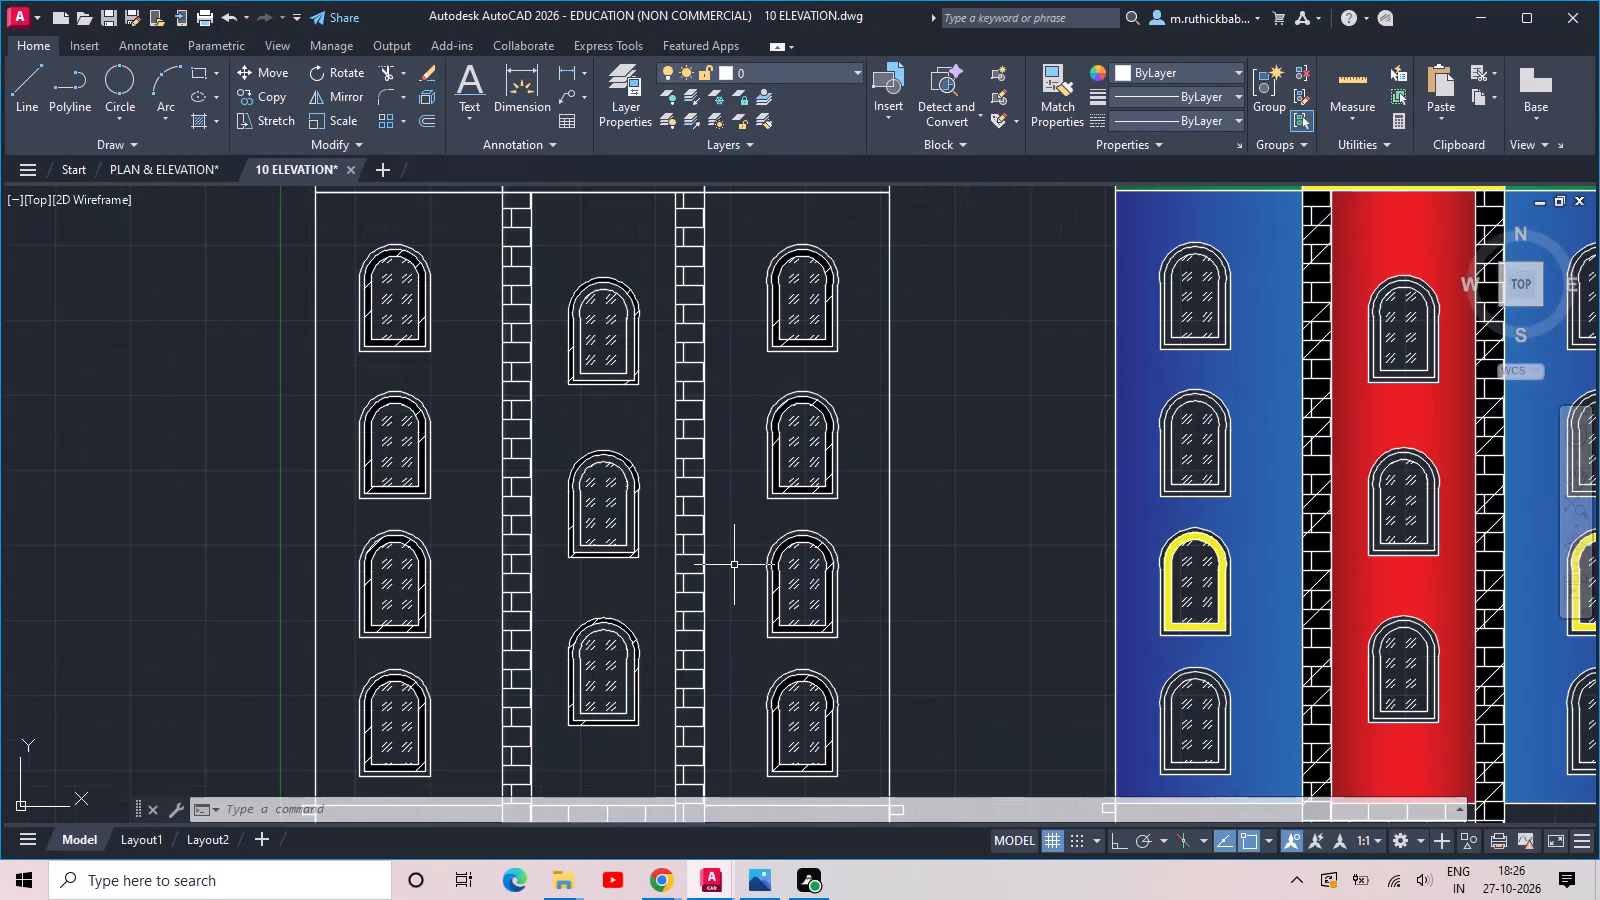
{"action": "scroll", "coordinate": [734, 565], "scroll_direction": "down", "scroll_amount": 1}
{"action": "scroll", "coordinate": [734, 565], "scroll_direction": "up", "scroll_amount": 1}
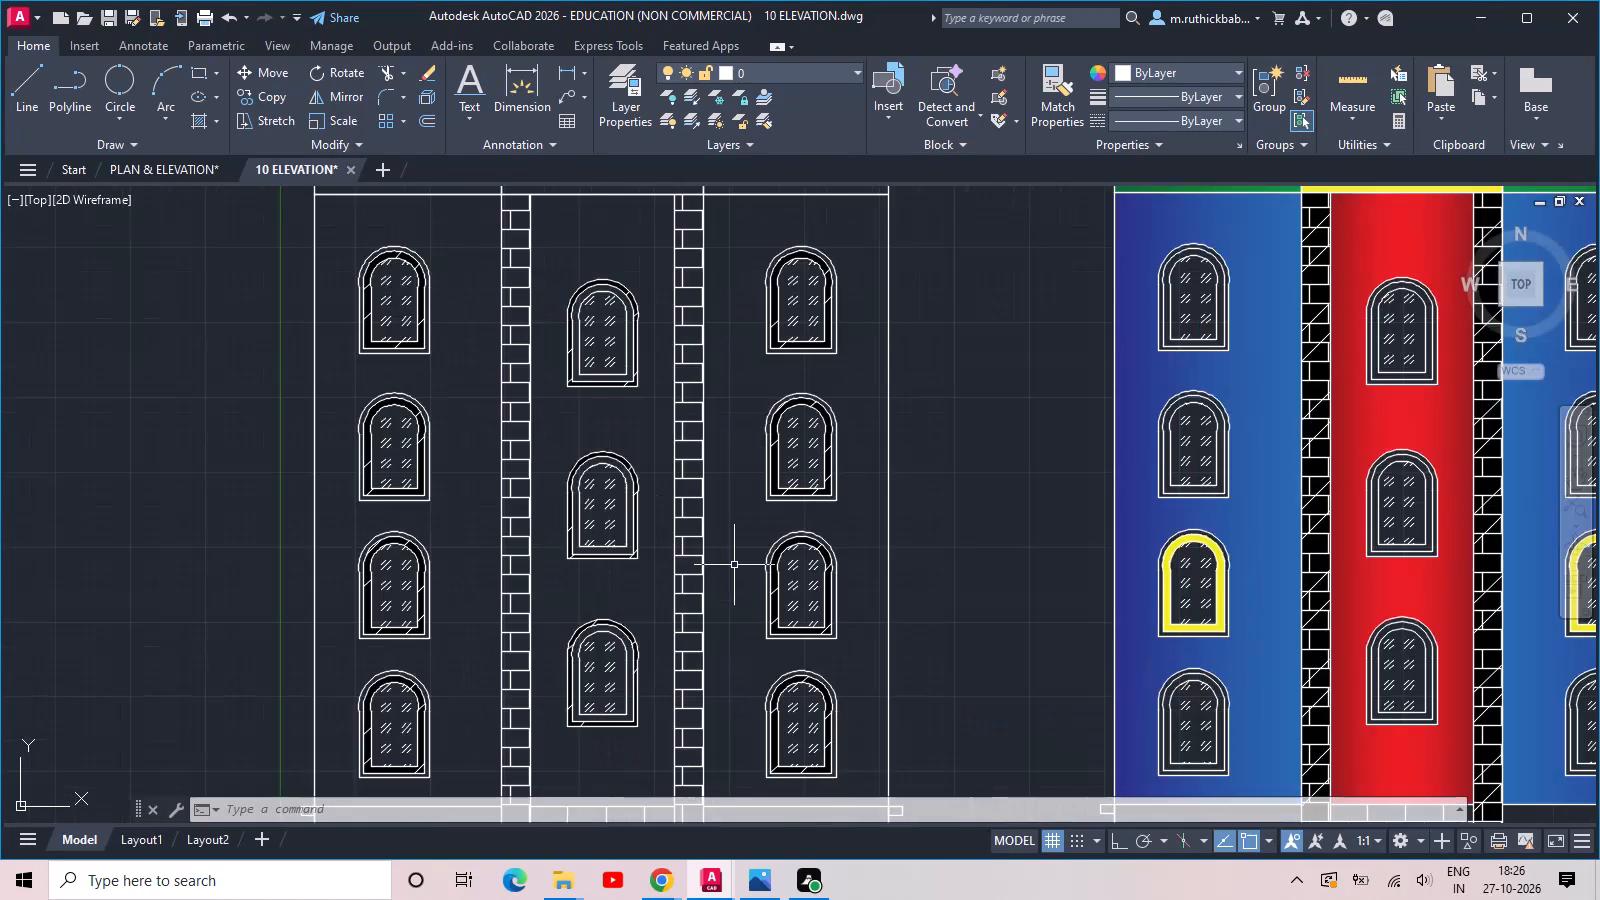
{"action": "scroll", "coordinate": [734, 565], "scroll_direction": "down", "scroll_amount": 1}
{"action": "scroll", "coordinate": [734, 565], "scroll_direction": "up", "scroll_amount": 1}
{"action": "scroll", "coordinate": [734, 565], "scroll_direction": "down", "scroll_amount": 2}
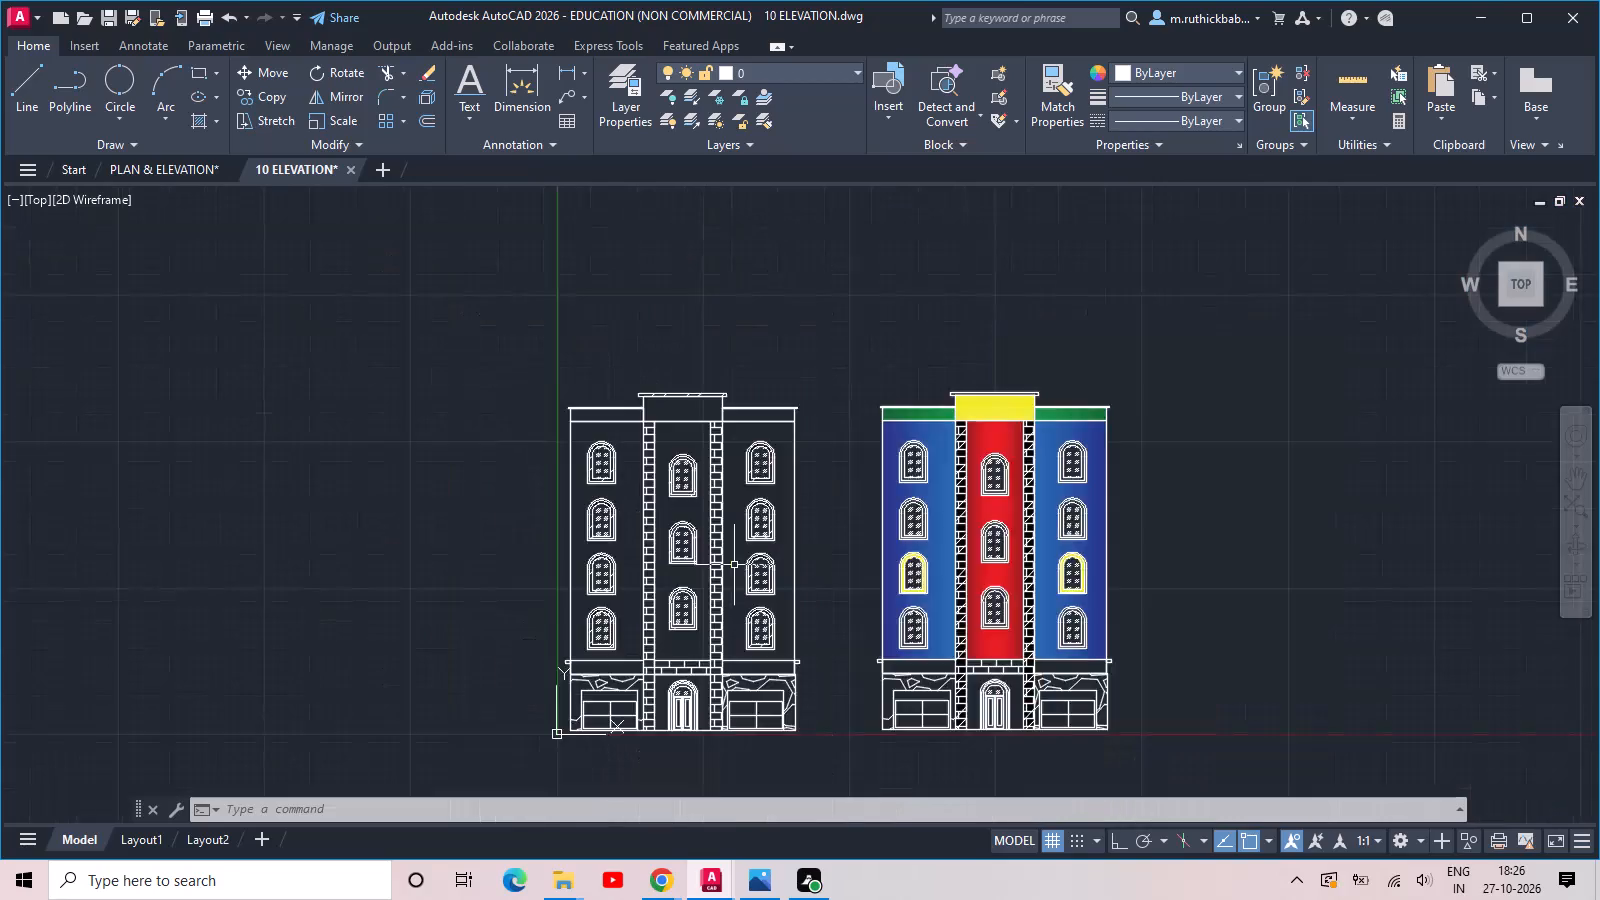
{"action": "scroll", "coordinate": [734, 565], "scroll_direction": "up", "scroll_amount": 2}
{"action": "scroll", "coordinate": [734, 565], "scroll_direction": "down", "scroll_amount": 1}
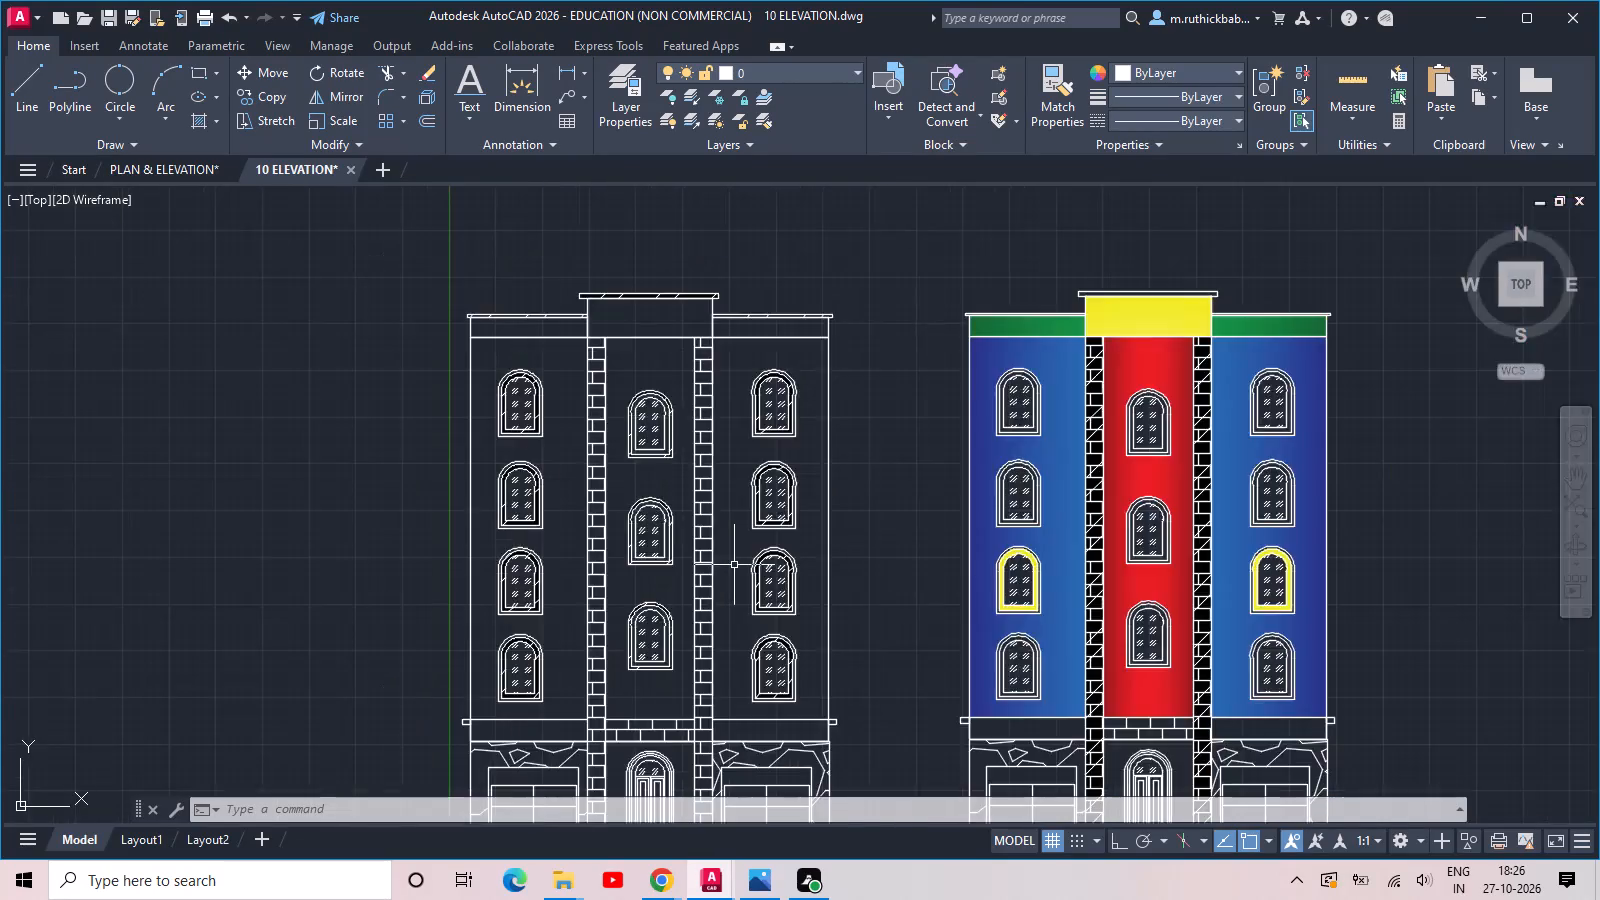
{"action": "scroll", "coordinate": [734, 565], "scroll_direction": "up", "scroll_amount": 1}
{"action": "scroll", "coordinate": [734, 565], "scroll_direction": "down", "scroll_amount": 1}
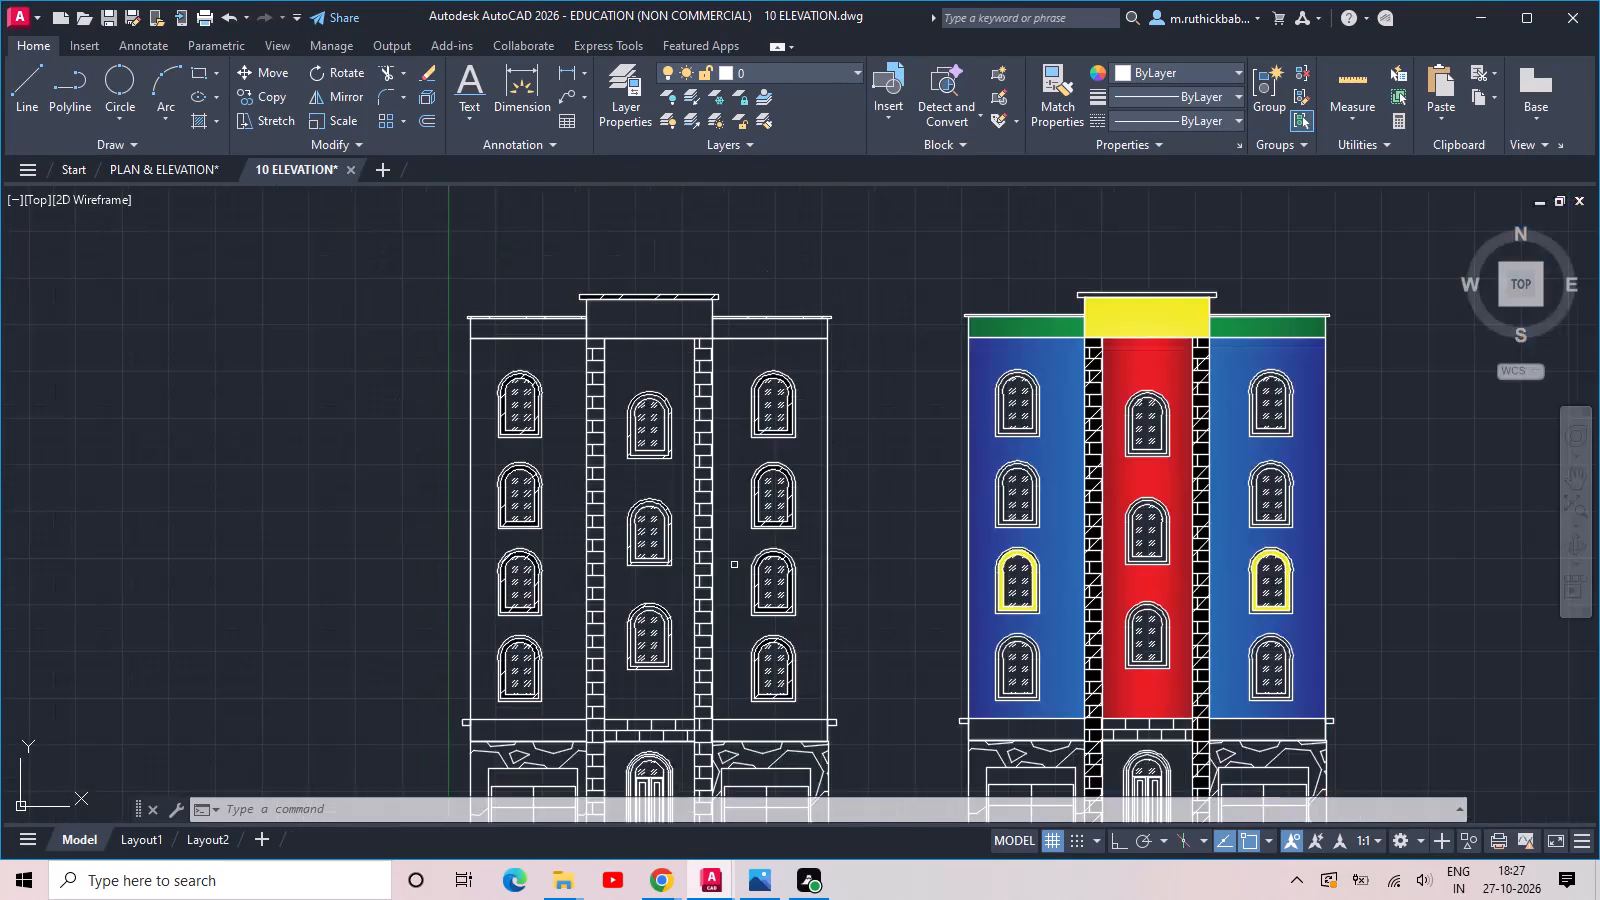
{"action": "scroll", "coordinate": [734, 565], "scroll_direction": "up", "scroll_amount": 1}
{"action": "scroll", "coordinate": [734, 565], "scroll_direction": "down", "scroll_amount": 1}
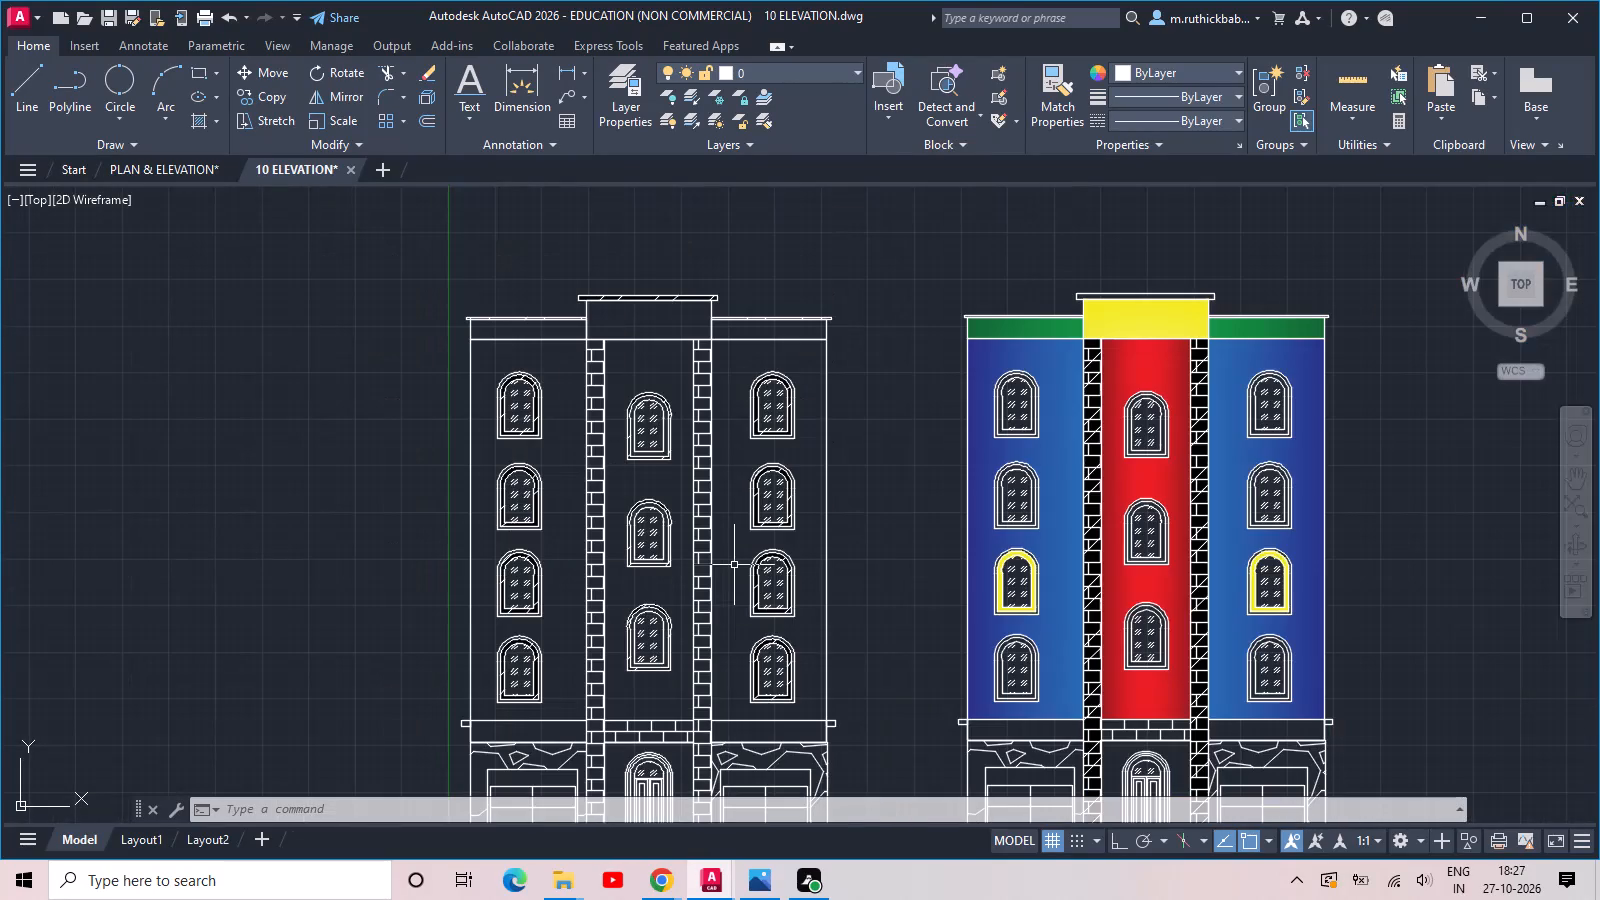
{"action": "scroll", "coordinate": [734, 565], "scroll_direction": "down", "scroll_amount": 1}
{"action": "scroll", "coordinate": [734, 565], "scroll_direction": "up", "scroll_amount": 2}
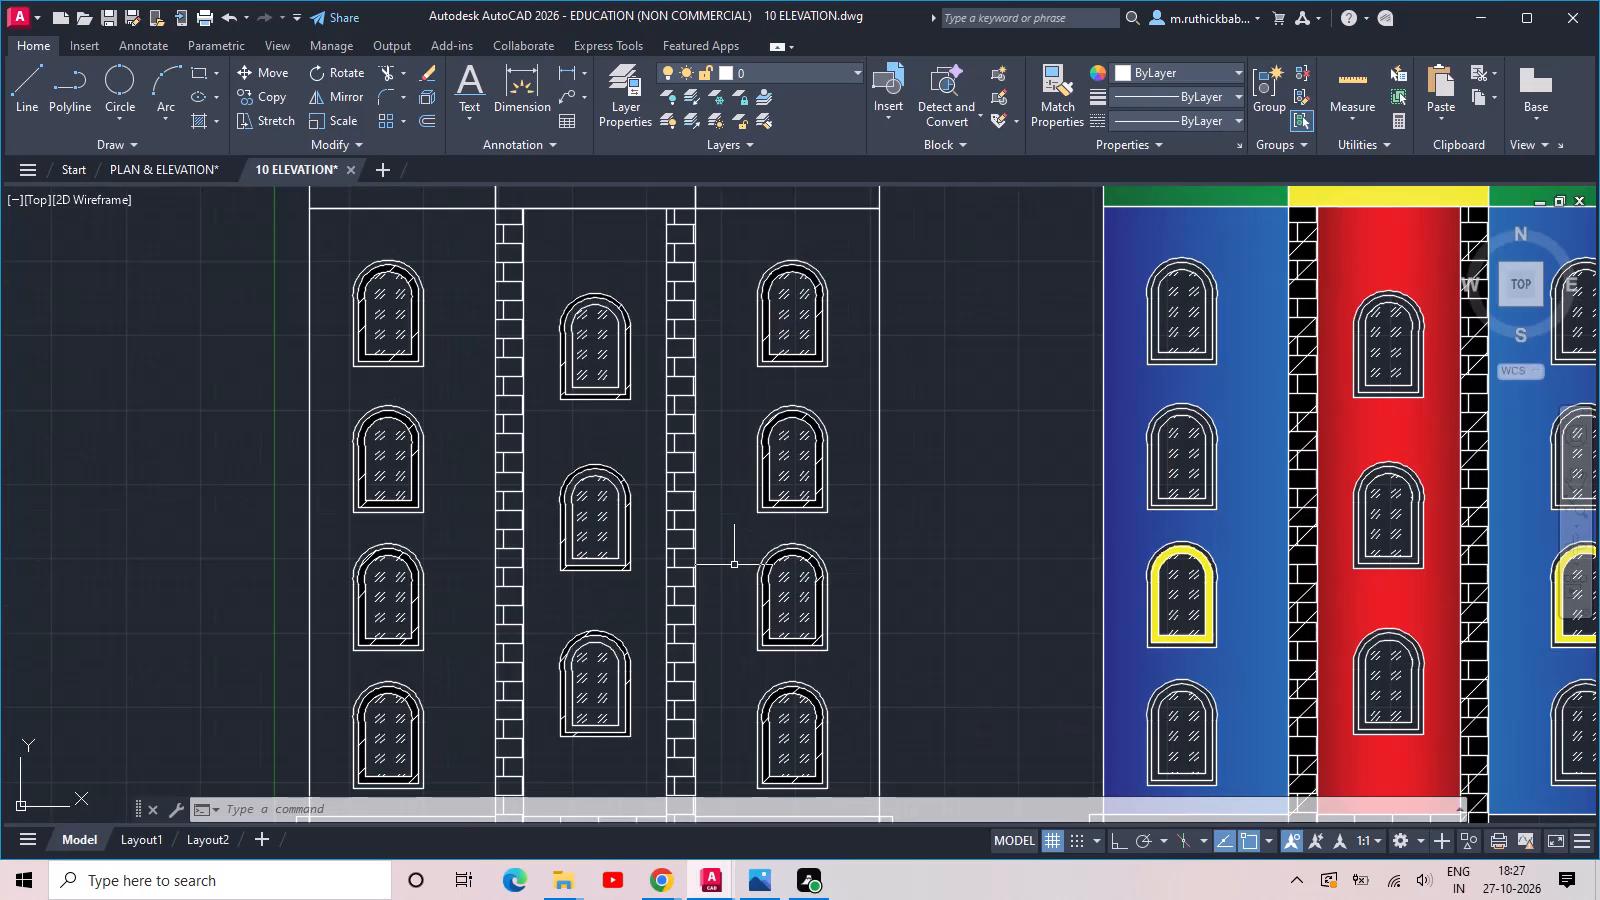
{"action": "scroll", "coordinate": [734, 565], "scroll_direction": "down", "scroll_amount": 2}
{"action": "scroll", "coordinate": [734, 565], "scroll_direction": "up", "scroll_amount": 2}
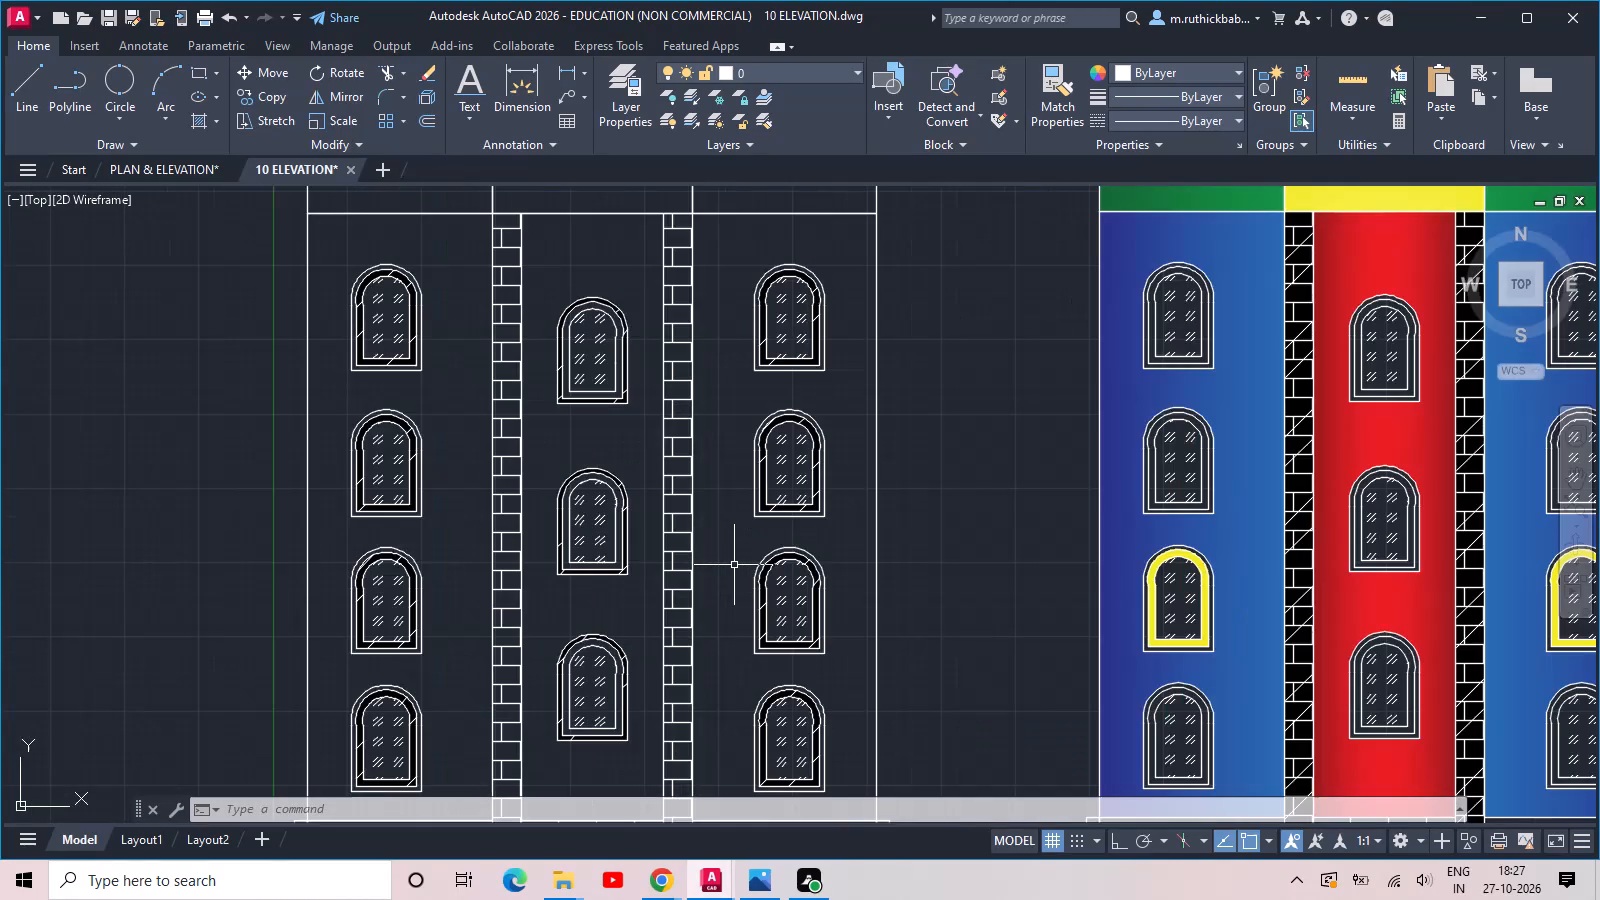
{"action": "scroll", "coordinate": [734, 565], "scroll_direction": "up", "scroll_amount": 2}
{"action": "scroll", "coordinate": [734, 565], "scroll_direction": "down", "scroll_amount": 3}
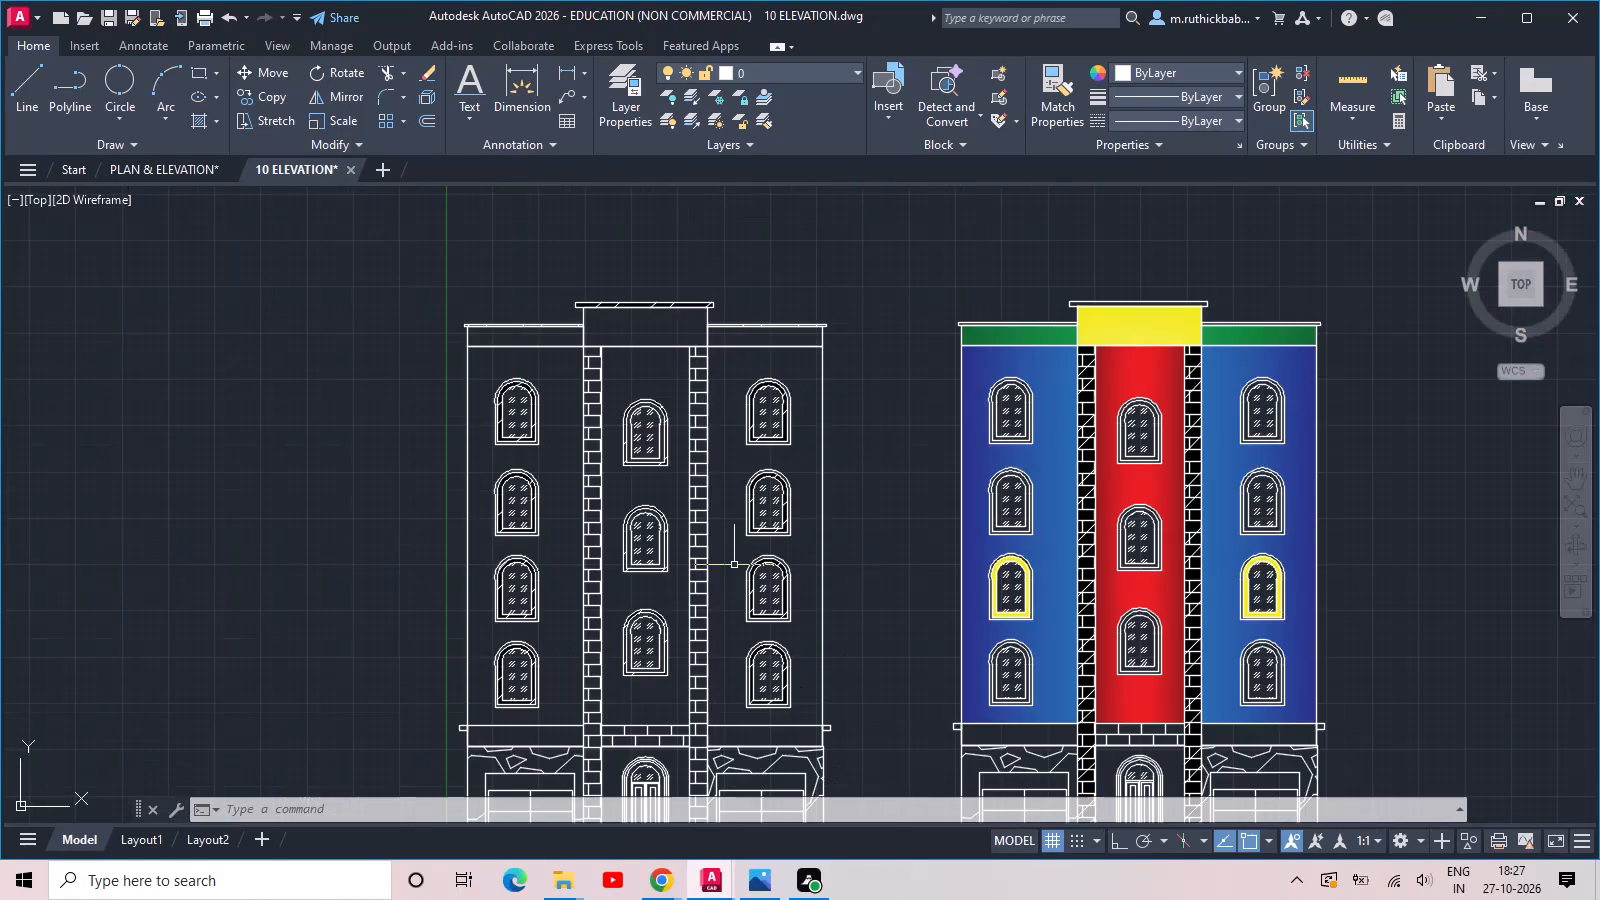
Examine the original elevation's hatched window frames in the central bay and right wing, close up and alongside the coloured copy.
{"action": "scroll", "coordinate": [734, 565], "scroll_direction": "up", "scroll_amount": 2}
{"action": "scroll", "coordinate": [734, 565], "scroll_direction": "down", "scroll_amount": 1}
{"action": "scroll", "coordinate": [734, 565], "scroll_direction": "up", "scroll_amount": 1}
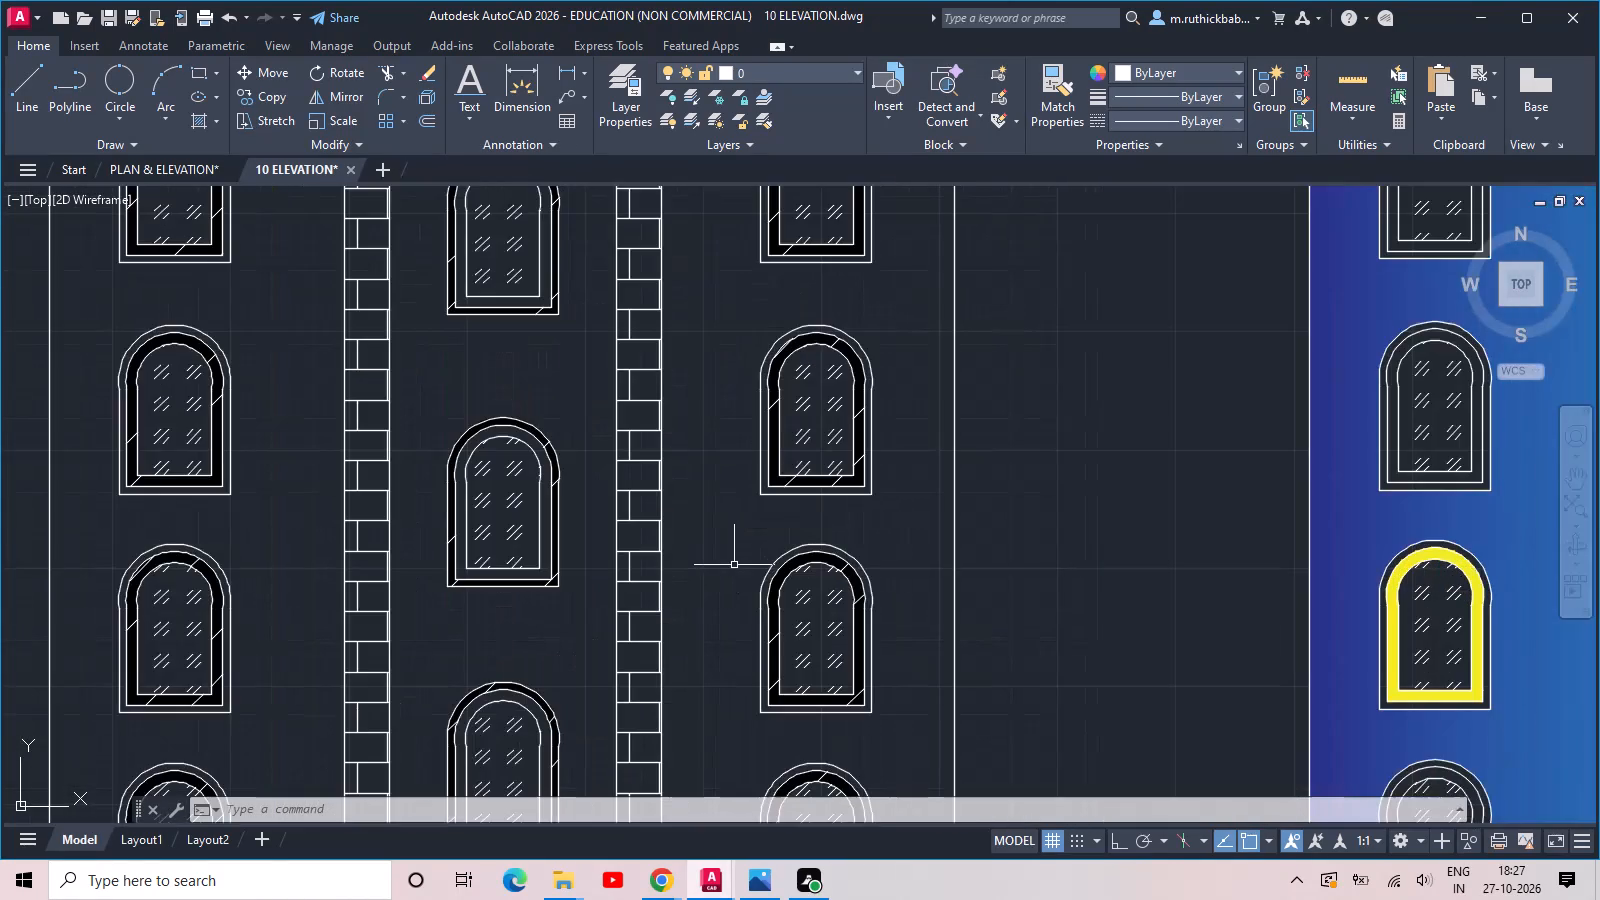
{"action": "scroll", "coordinate": [734, 565], "scroll_direction": "up", "scroll_amount": 1}
{"action": "scroll", "coordinate": [734, 565], "scroll_direction": "down", "scroll_amount": 1}
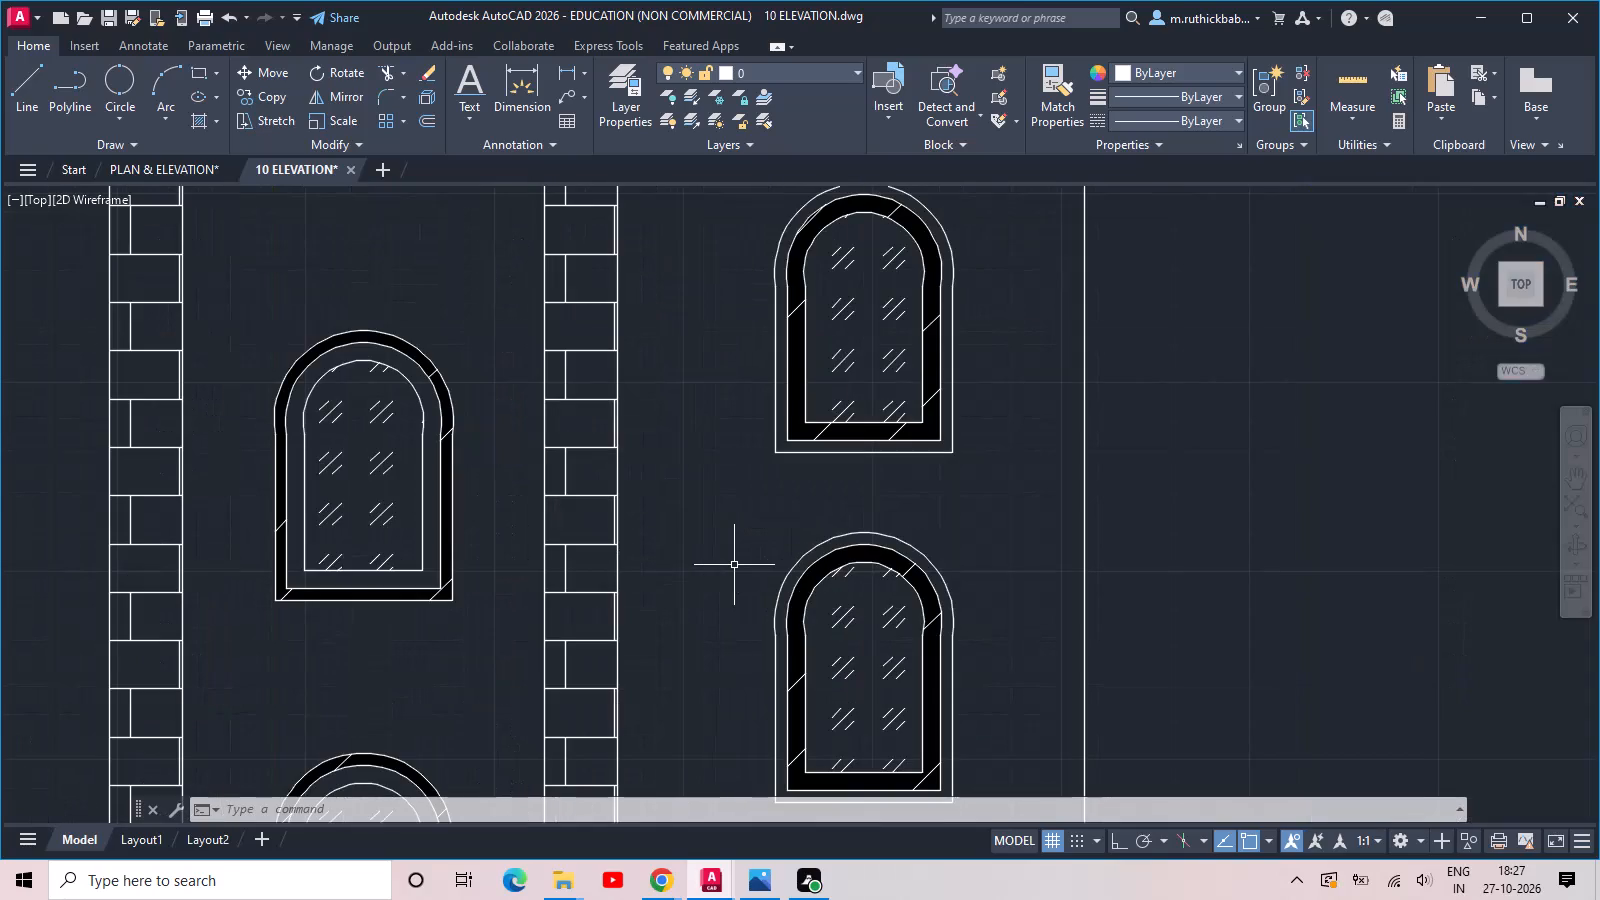
{"action": "scroll", "coordinate": [734, 565], "scroll_direction": "down", "scroll_amount": 1}
{"action": "scroll", "coordinate": [734, 565], "scroll_direction": "up", "scroll_amount": 2}
{"action": "scroll", "coordinate": [734, 565], "scroll_direction": "down", "scroll_amount": 1}
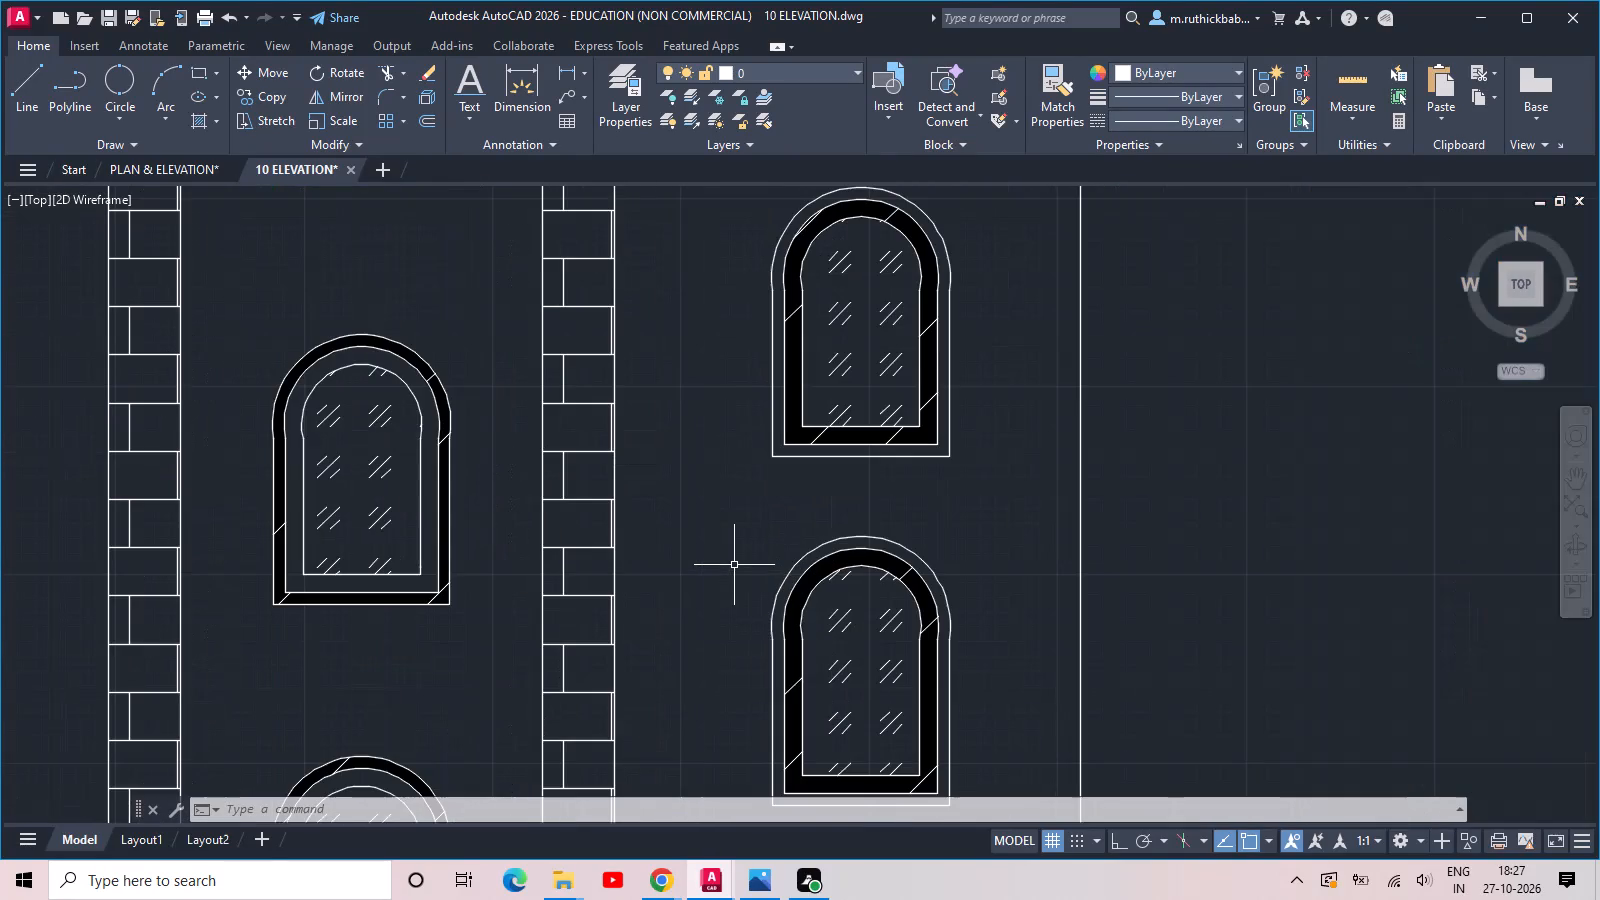
{"action": "scroll", "coordinate": [734, 565], "scroll_direction": "up", "scroll_amount": 1}
{"action": "scroll", "coordinate": [734, 565], "scroll_direction": "down", "scroll_amount": 1}
{"action": "scroll", "coordinate": [734, 565], "scroll_direction": "up", "scroll_amount": 1}
{"action": "scroll", "coordinate": [734, 565], "scroll_direction": "down", "scroll_amount": 2}
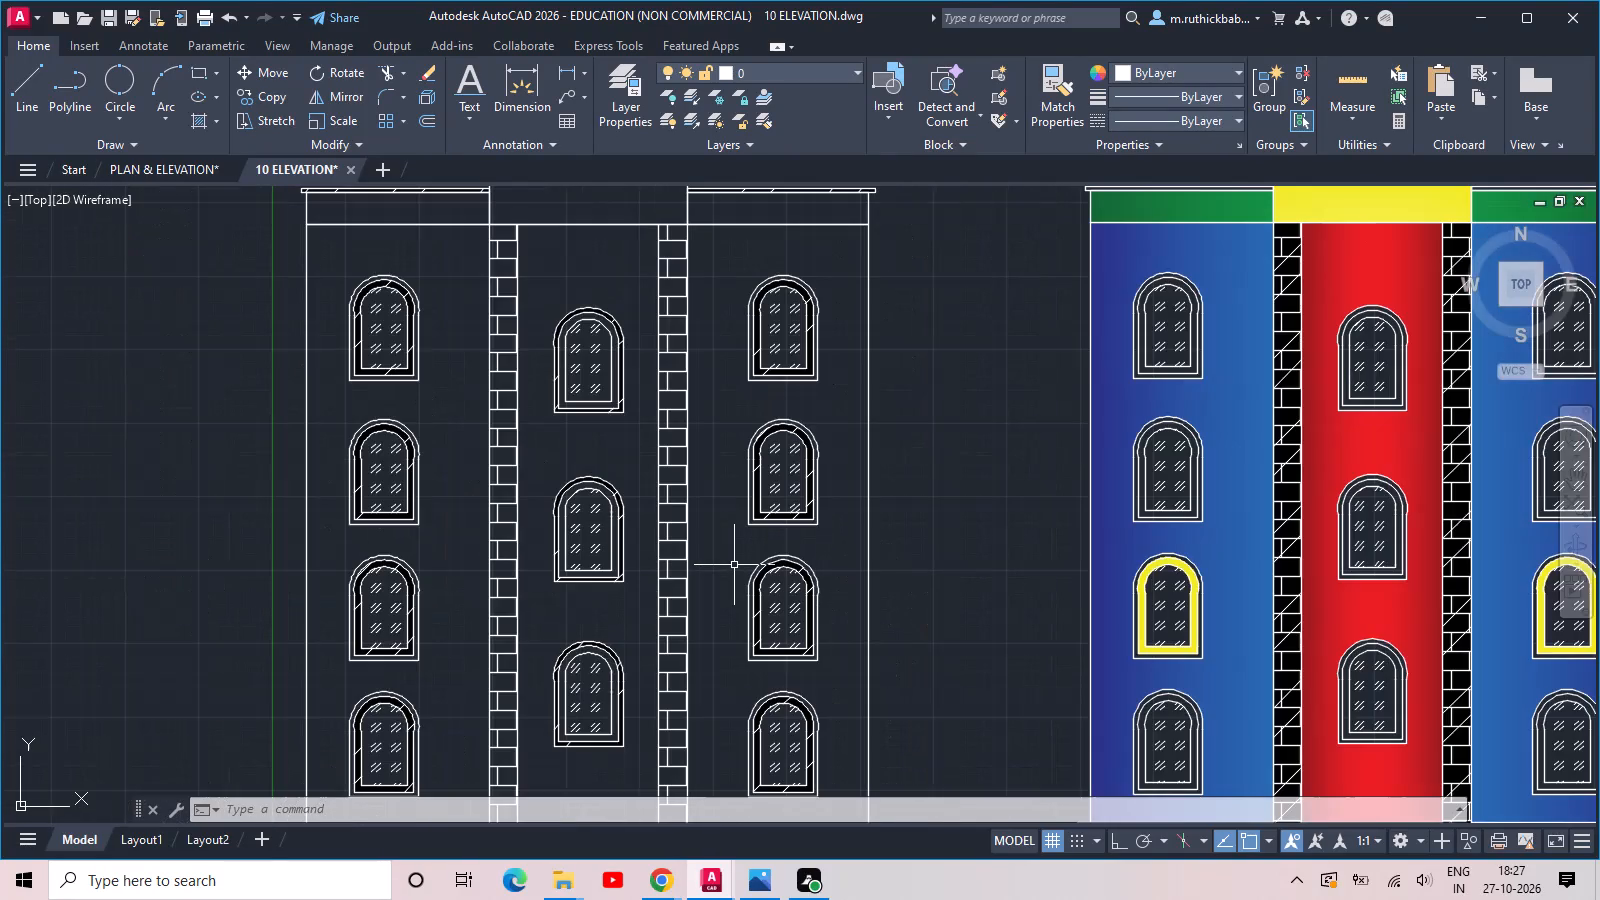
{"action": "scroll", "coordinate": [734, 565], "scroll_direction": "up", "scroll_amount": 1}
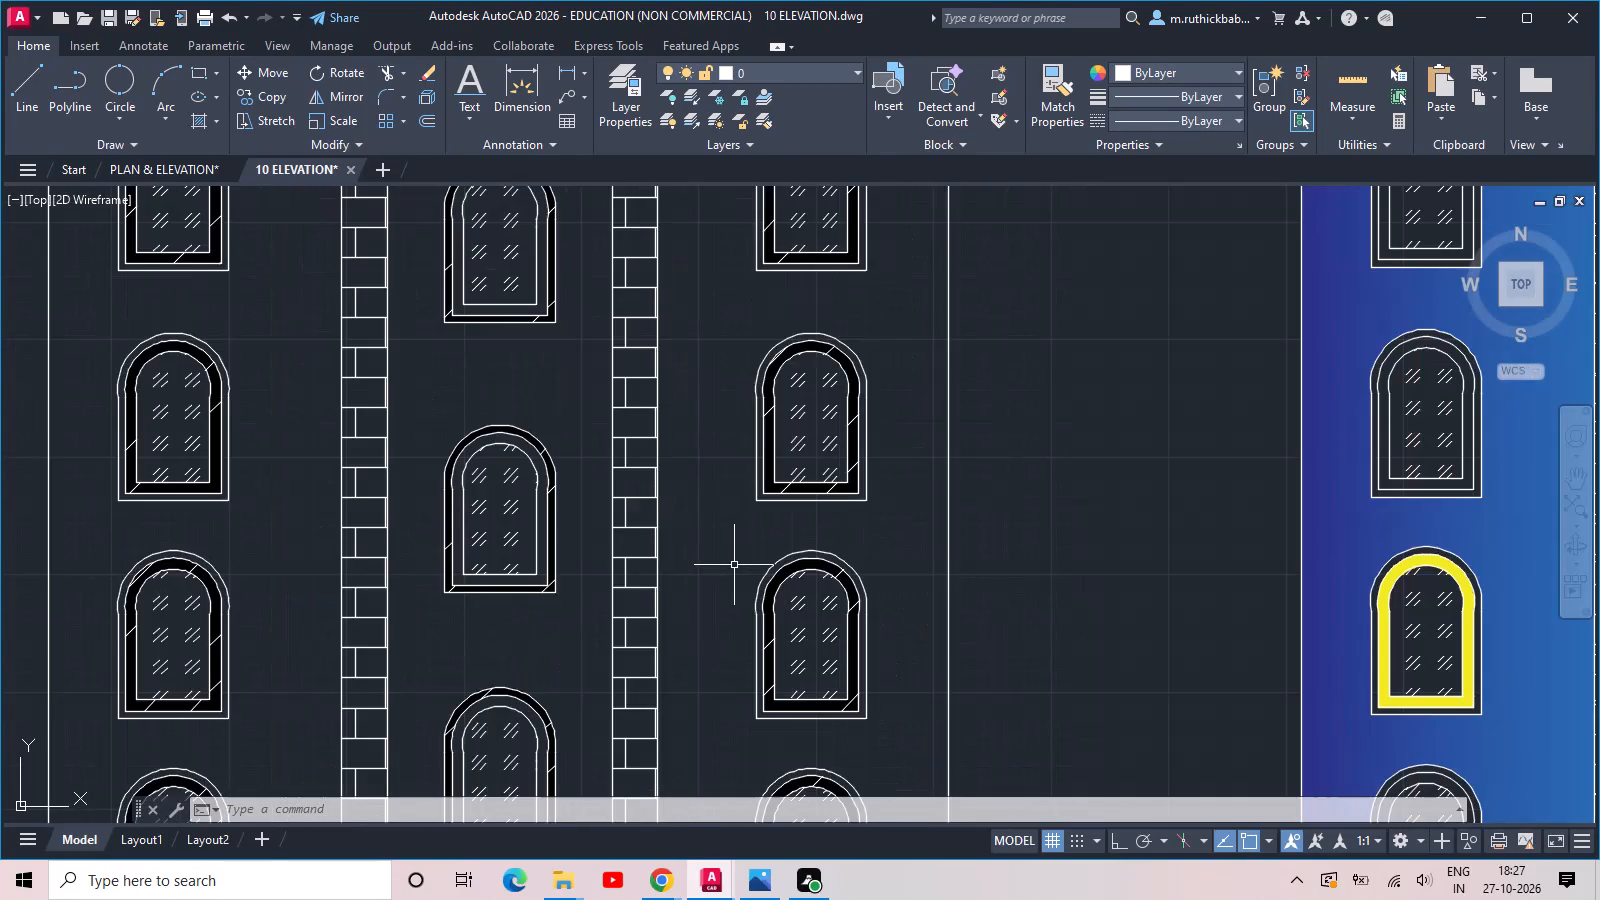
{"action": "scroll", "coordinate": [734, 565], "scroll_direction": "up", "scroll_amount": 1}
{"action": "scroll", "coordinate": [734, 565], "scroll_direction": "down", "scroll_amount": 2}
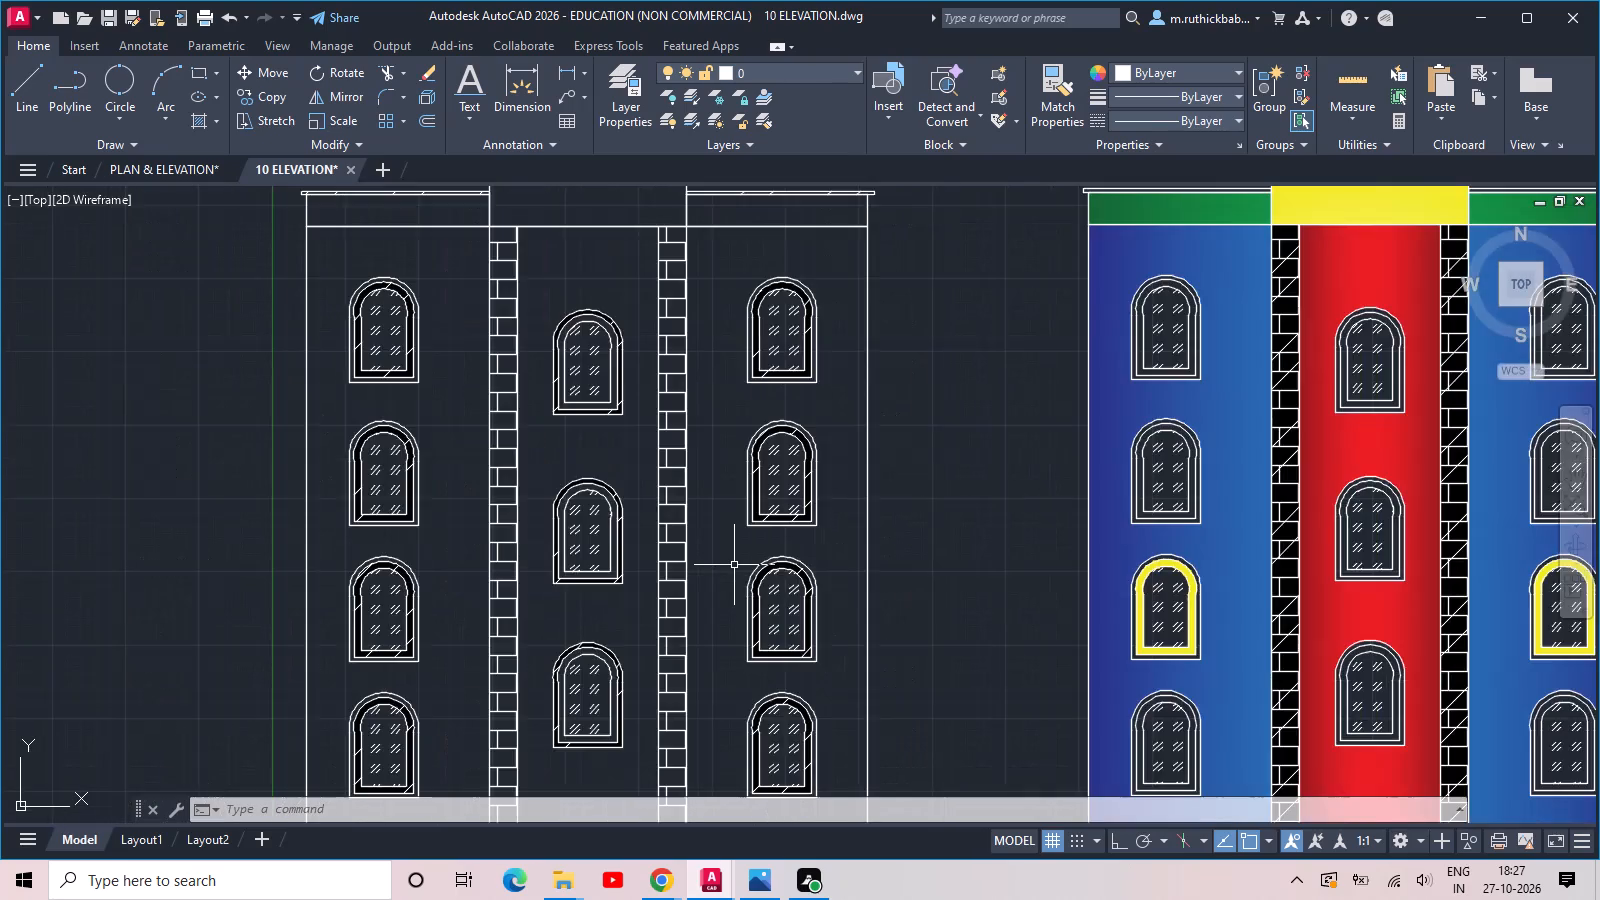
{"action": "scroll", "coordinate": [734, 565], "scroll_direction": "up", "scroll_amount": 1}
{"action": "scroll", "coordinate": [734, 565], "scroll_direction": "down", "scroll_amount": 2}
{"action": "scroll", "coordinate": [734, 565], "scroll_direction": "up", "scroll_amount": 1}
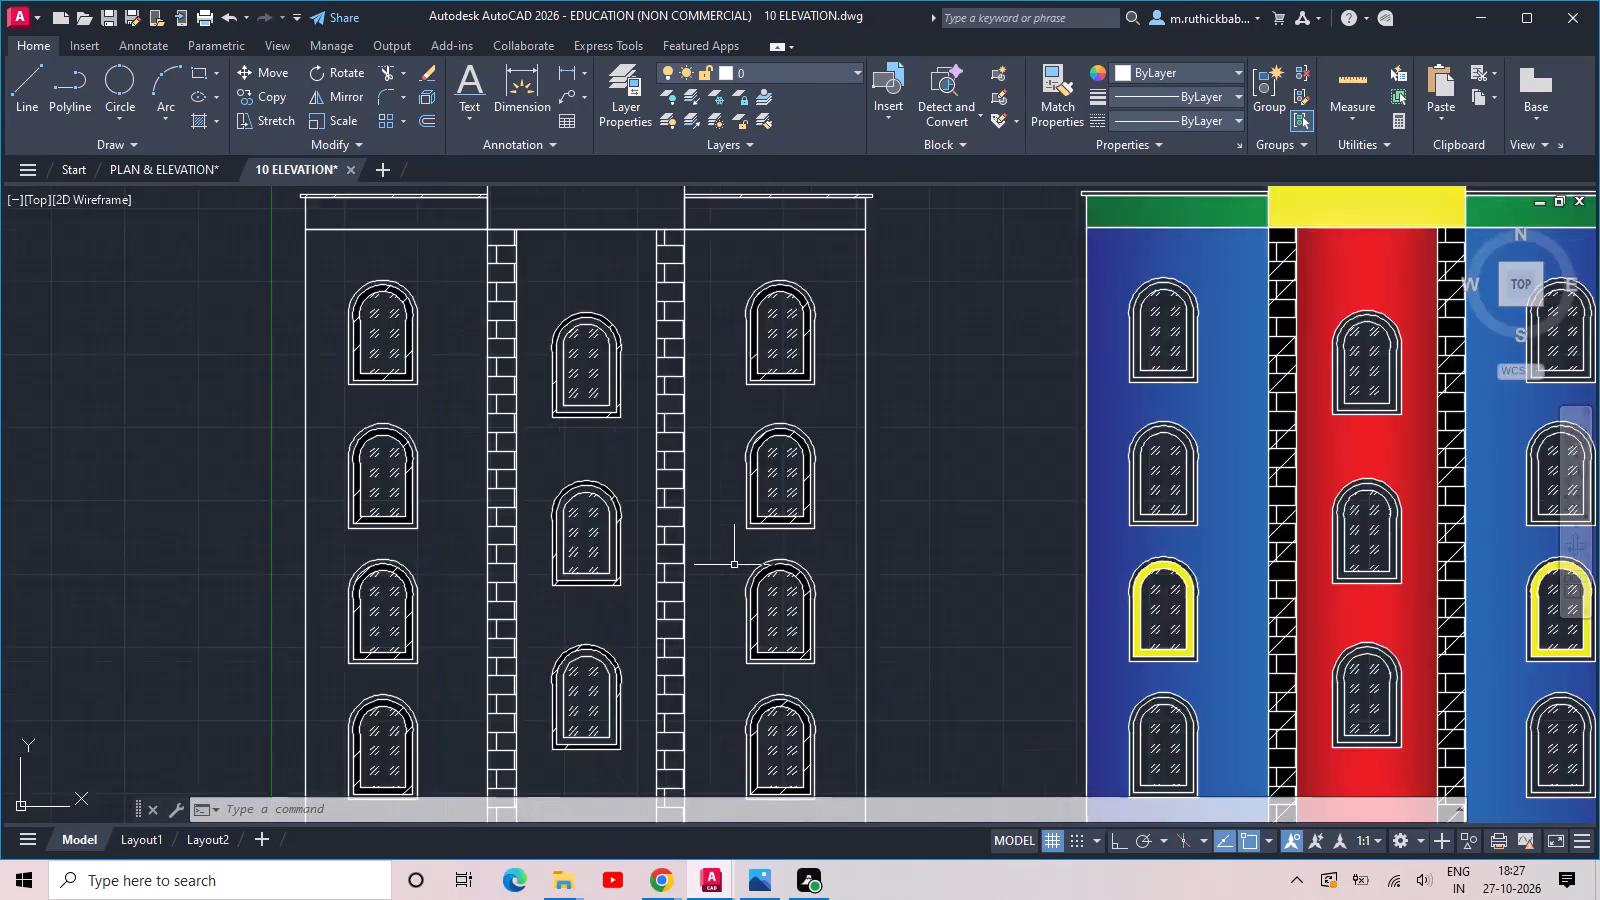
{"action": "scroll", "coordinate": [734, 565], "scroll_direction": "up", "scroll_amount": 2}
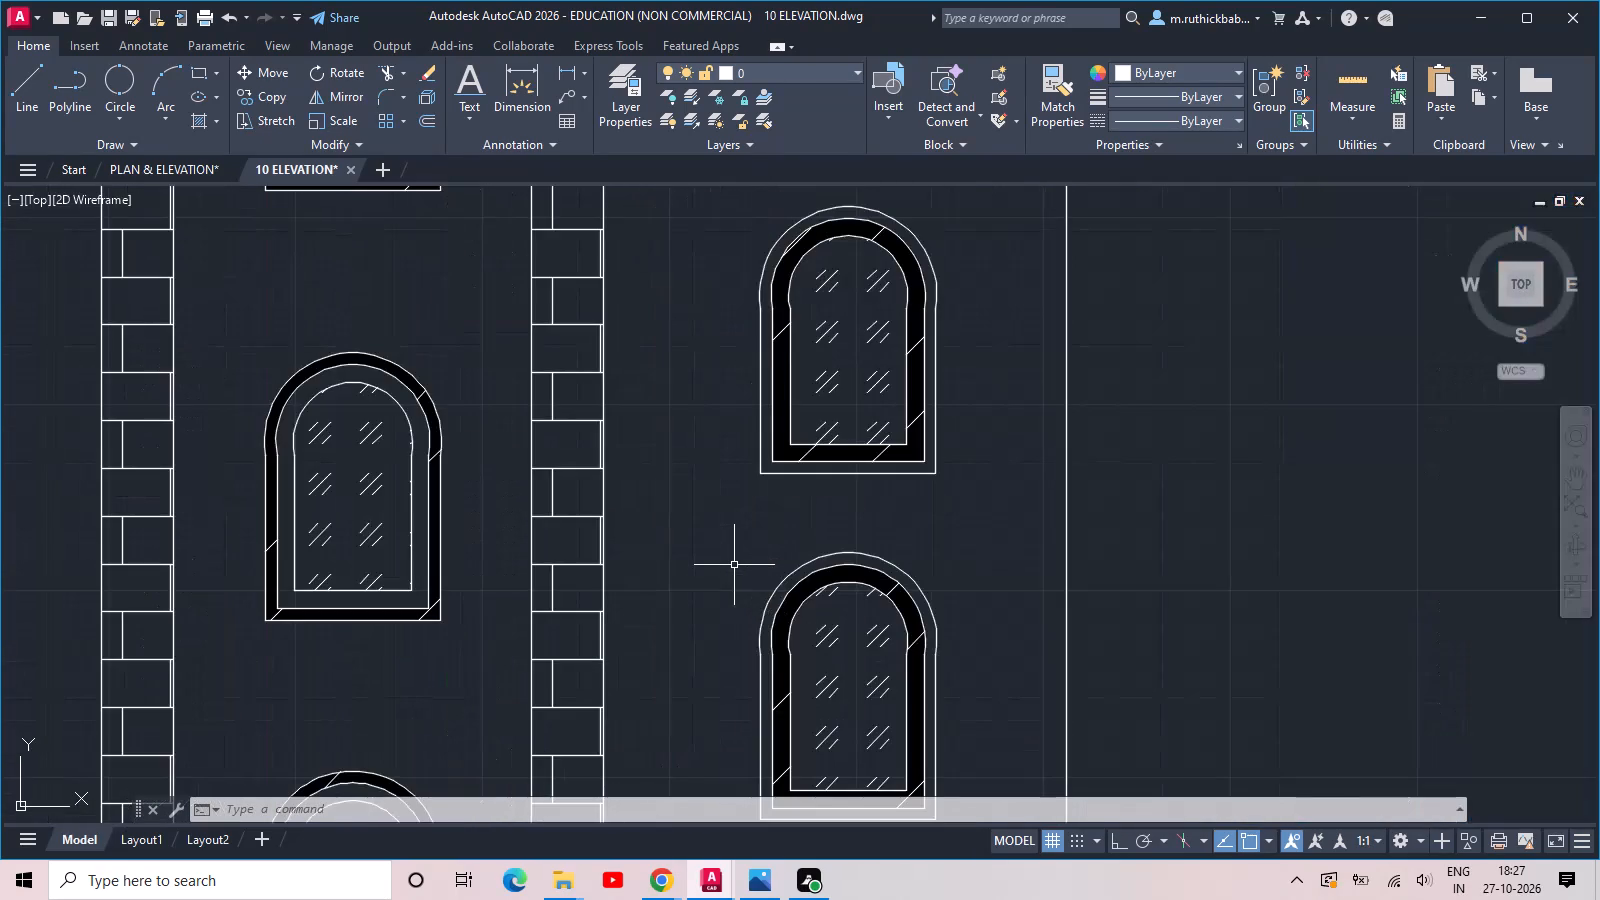
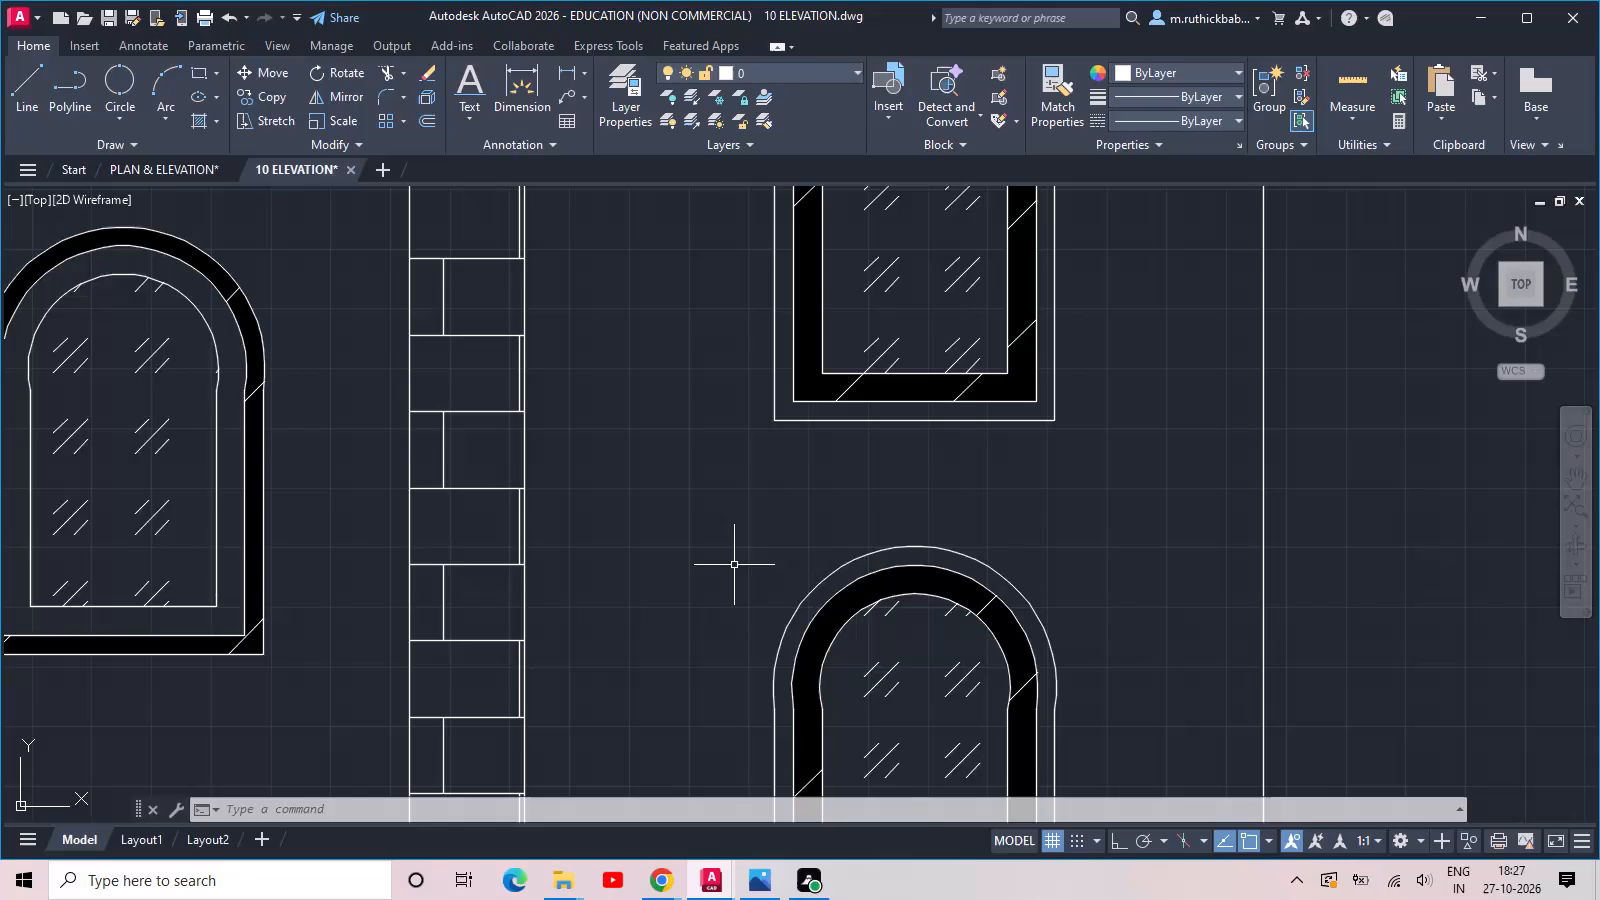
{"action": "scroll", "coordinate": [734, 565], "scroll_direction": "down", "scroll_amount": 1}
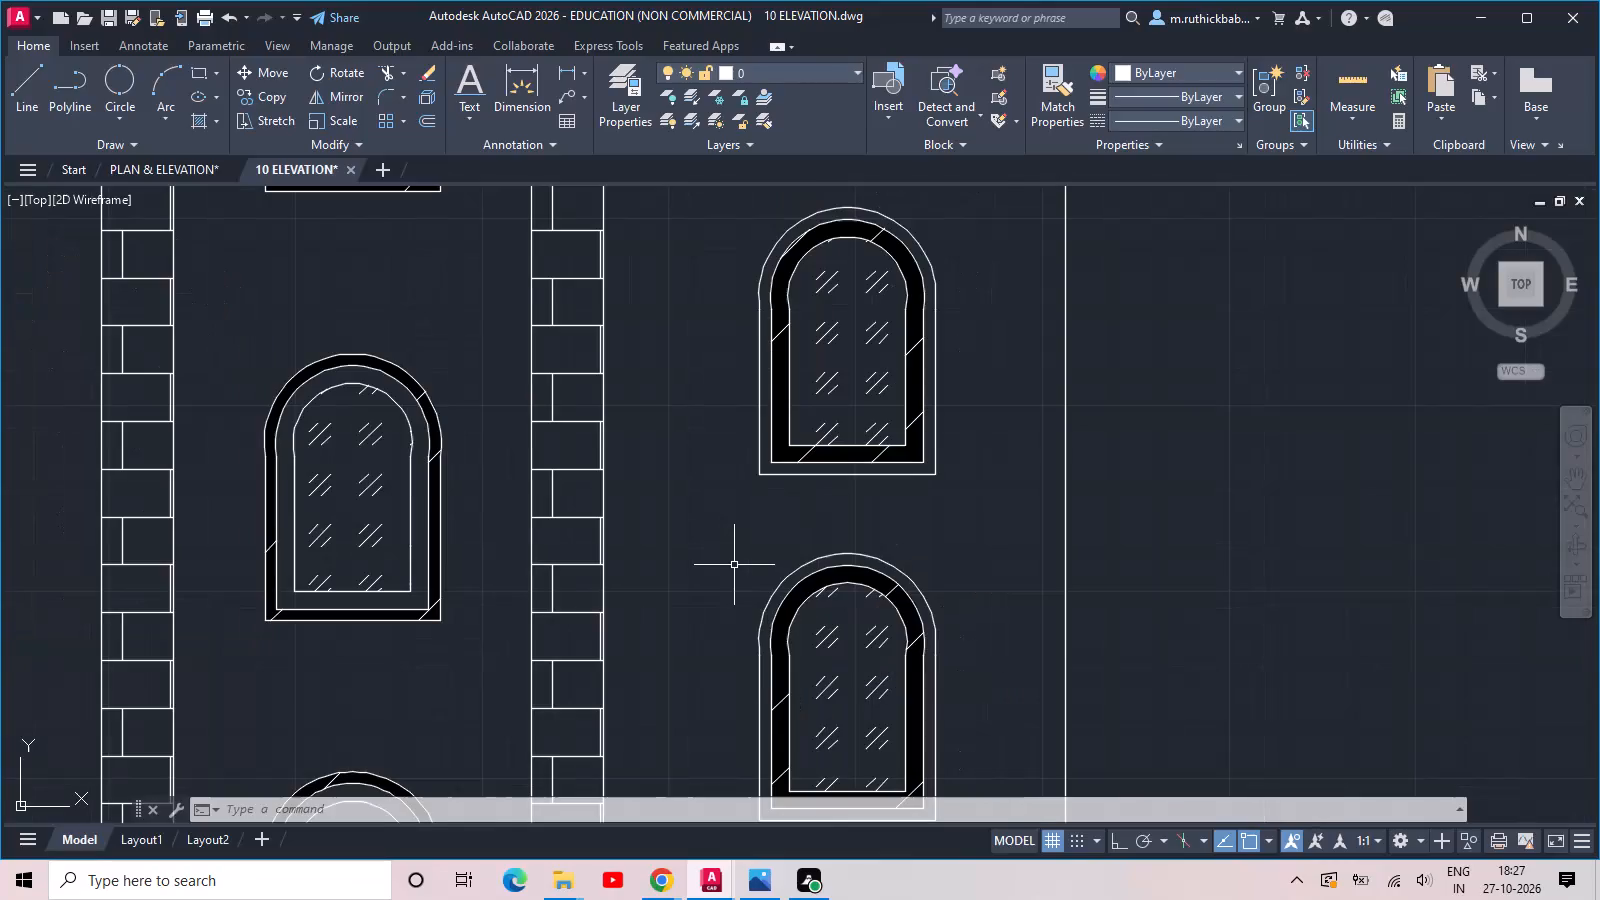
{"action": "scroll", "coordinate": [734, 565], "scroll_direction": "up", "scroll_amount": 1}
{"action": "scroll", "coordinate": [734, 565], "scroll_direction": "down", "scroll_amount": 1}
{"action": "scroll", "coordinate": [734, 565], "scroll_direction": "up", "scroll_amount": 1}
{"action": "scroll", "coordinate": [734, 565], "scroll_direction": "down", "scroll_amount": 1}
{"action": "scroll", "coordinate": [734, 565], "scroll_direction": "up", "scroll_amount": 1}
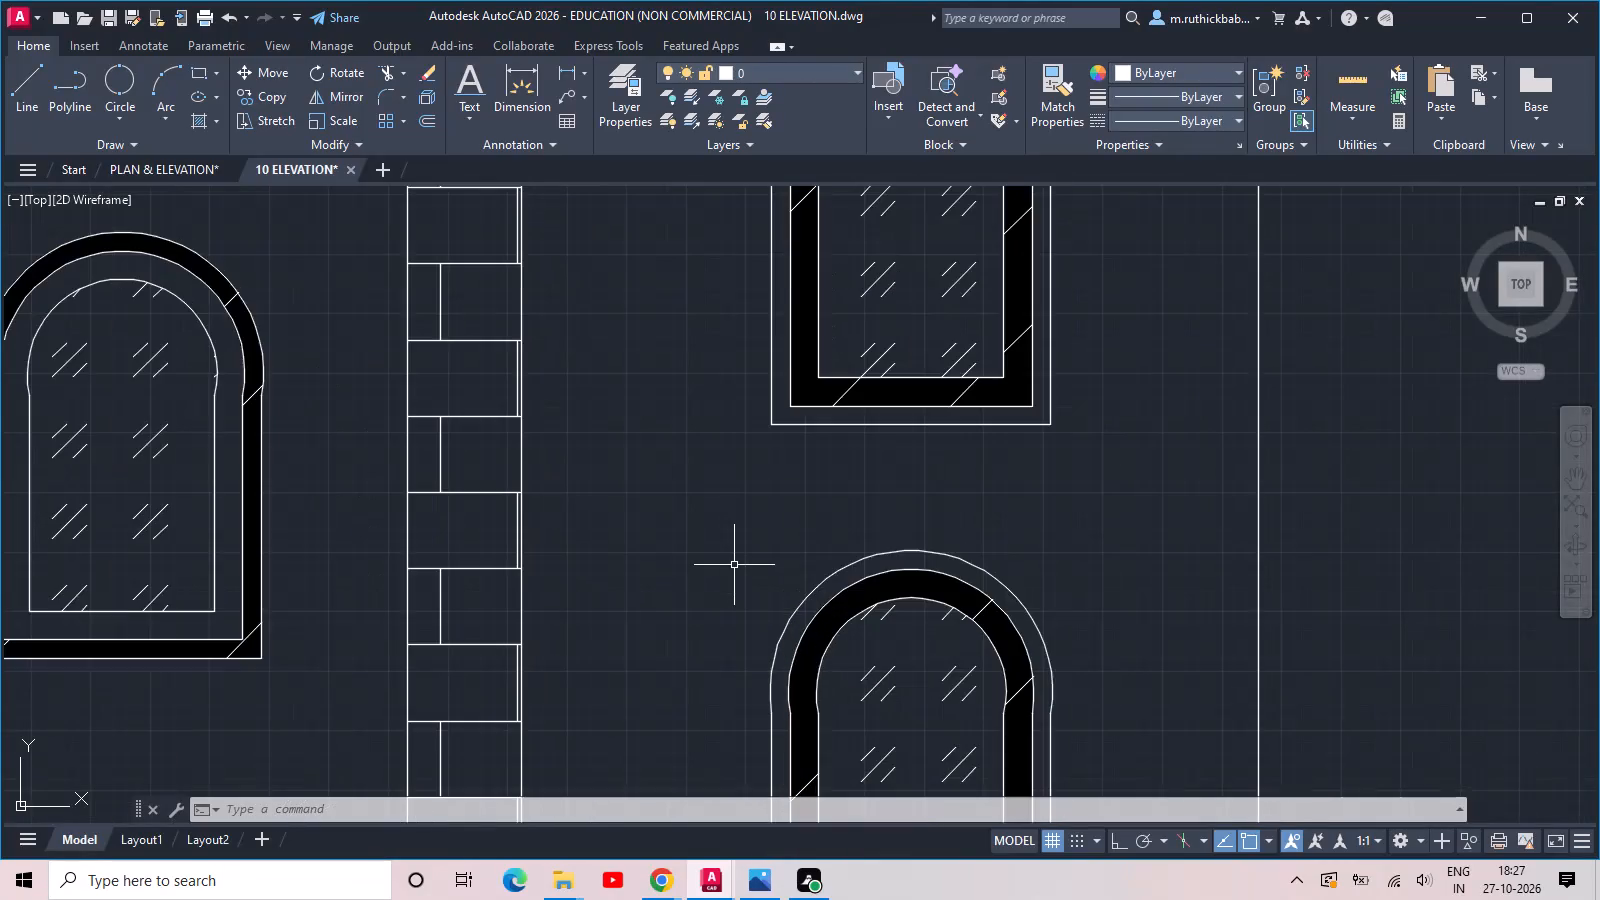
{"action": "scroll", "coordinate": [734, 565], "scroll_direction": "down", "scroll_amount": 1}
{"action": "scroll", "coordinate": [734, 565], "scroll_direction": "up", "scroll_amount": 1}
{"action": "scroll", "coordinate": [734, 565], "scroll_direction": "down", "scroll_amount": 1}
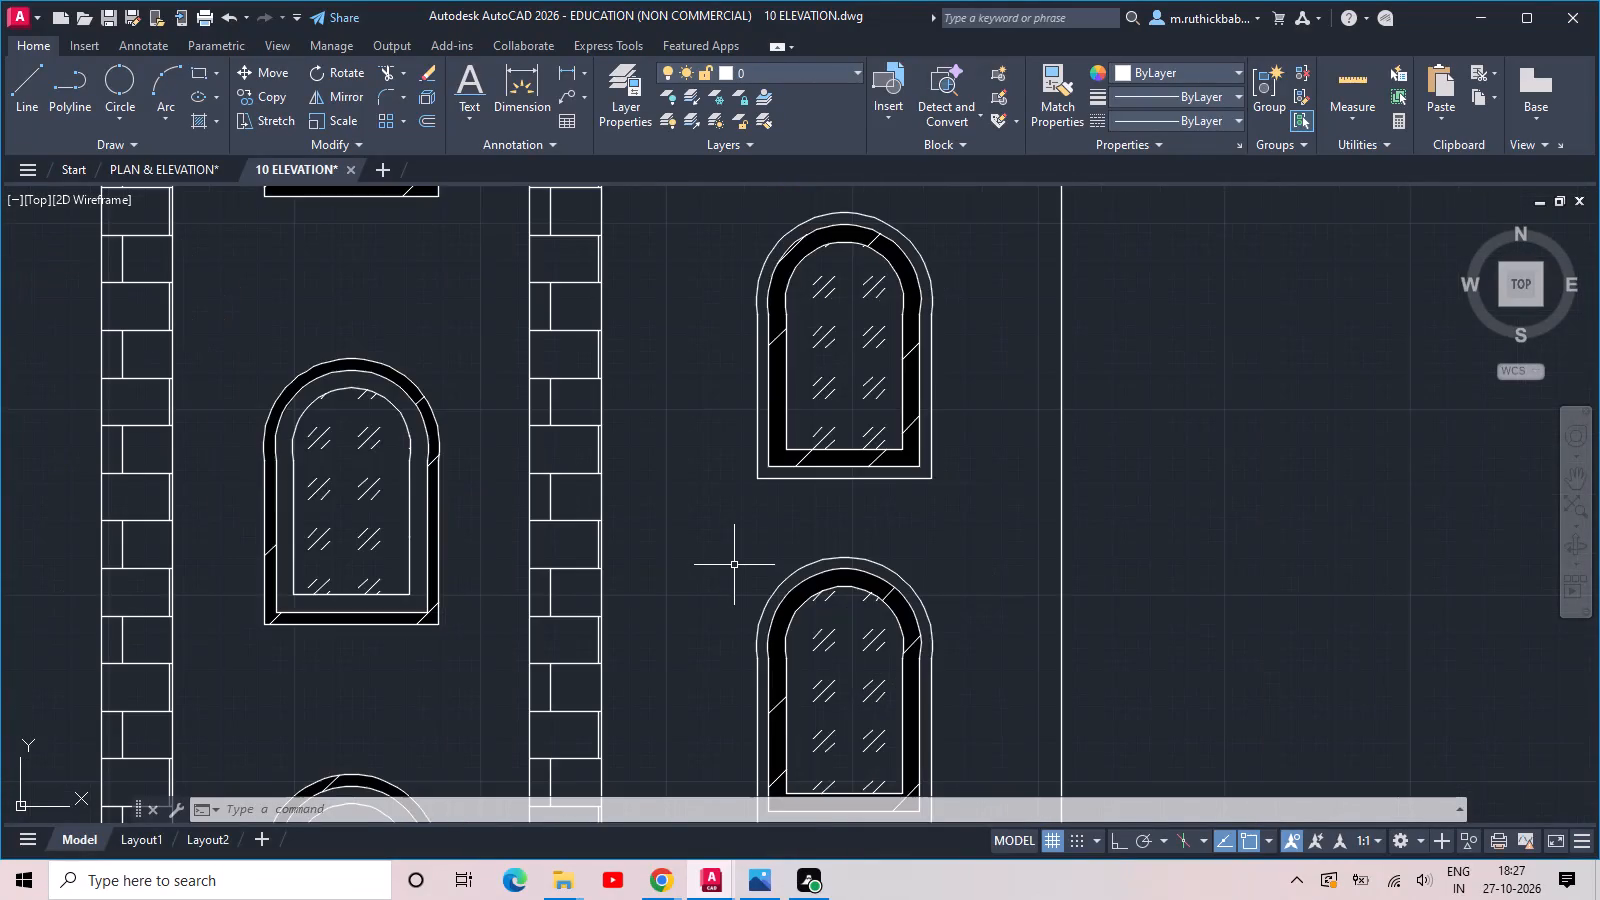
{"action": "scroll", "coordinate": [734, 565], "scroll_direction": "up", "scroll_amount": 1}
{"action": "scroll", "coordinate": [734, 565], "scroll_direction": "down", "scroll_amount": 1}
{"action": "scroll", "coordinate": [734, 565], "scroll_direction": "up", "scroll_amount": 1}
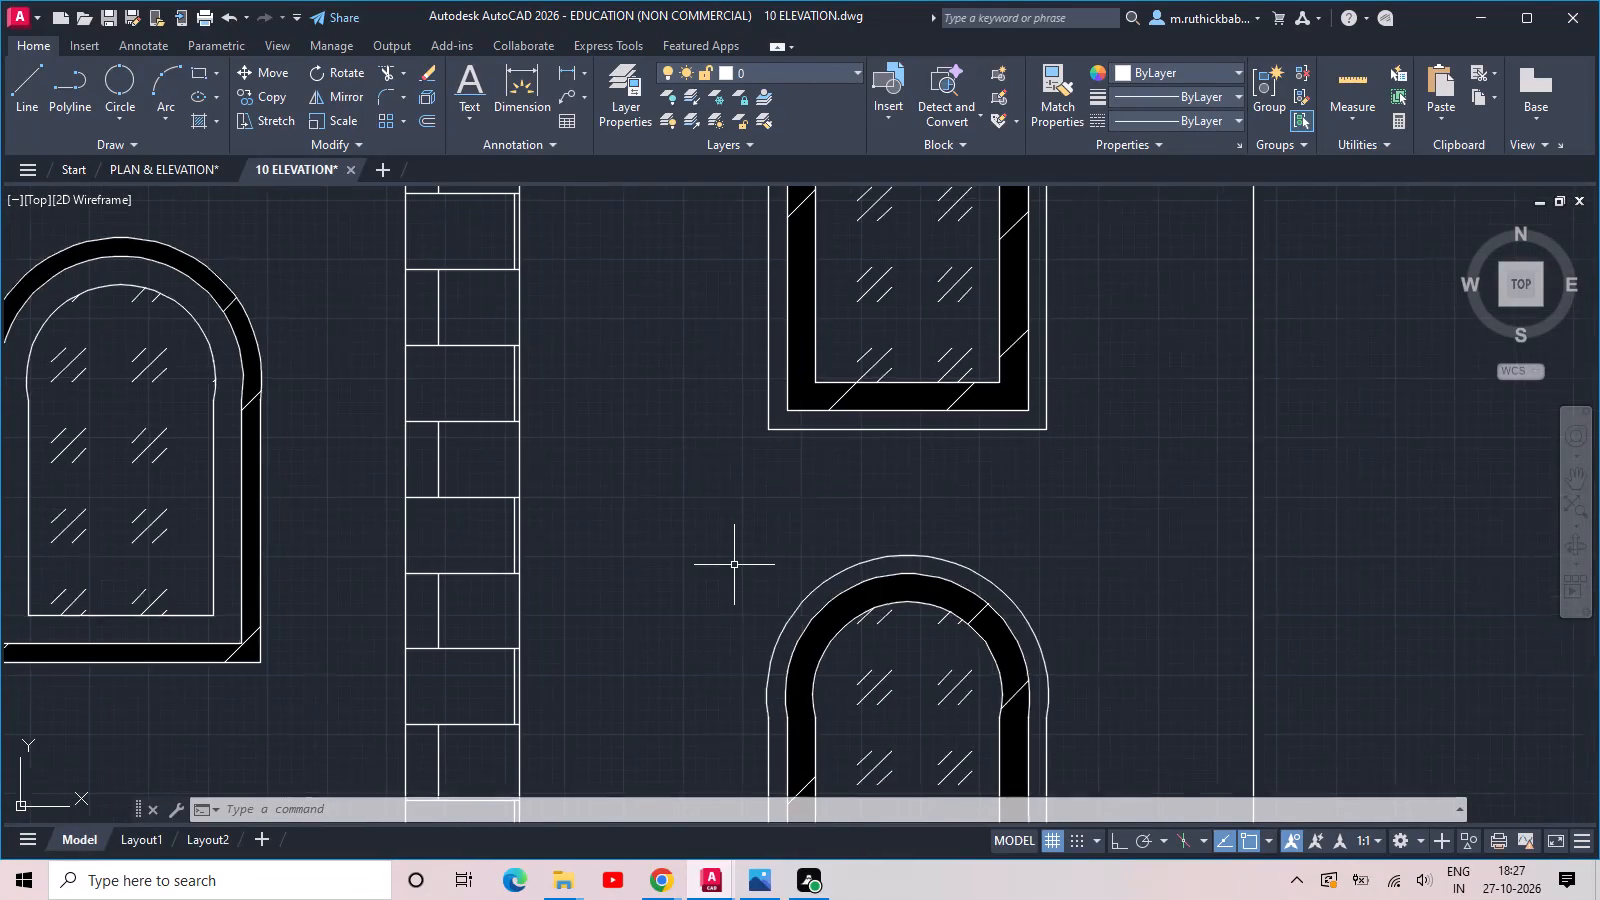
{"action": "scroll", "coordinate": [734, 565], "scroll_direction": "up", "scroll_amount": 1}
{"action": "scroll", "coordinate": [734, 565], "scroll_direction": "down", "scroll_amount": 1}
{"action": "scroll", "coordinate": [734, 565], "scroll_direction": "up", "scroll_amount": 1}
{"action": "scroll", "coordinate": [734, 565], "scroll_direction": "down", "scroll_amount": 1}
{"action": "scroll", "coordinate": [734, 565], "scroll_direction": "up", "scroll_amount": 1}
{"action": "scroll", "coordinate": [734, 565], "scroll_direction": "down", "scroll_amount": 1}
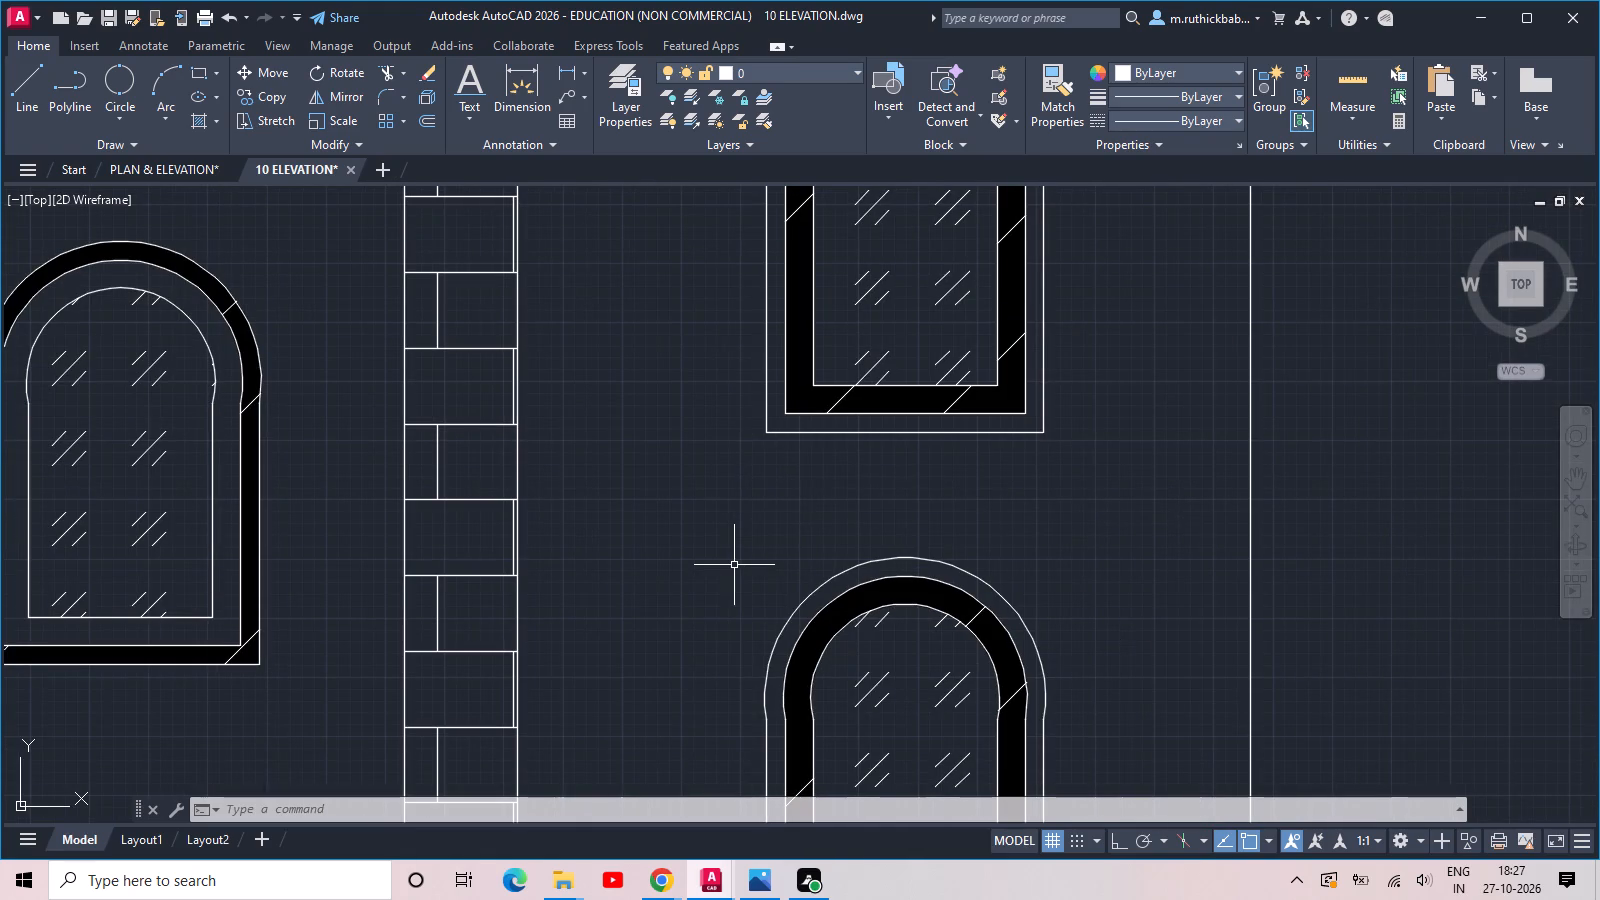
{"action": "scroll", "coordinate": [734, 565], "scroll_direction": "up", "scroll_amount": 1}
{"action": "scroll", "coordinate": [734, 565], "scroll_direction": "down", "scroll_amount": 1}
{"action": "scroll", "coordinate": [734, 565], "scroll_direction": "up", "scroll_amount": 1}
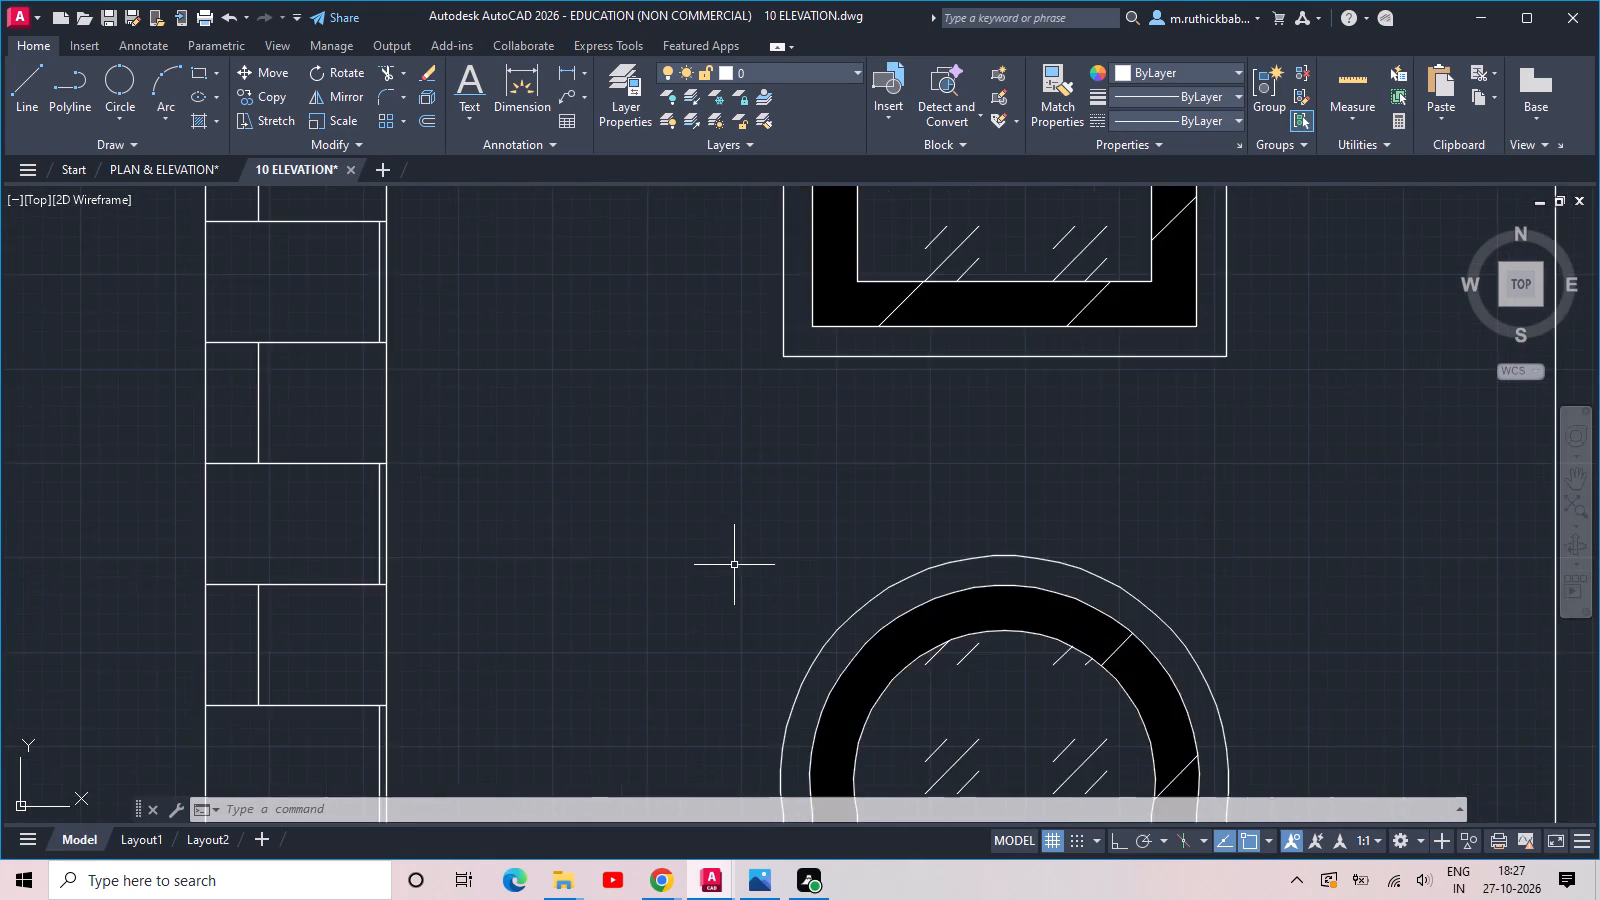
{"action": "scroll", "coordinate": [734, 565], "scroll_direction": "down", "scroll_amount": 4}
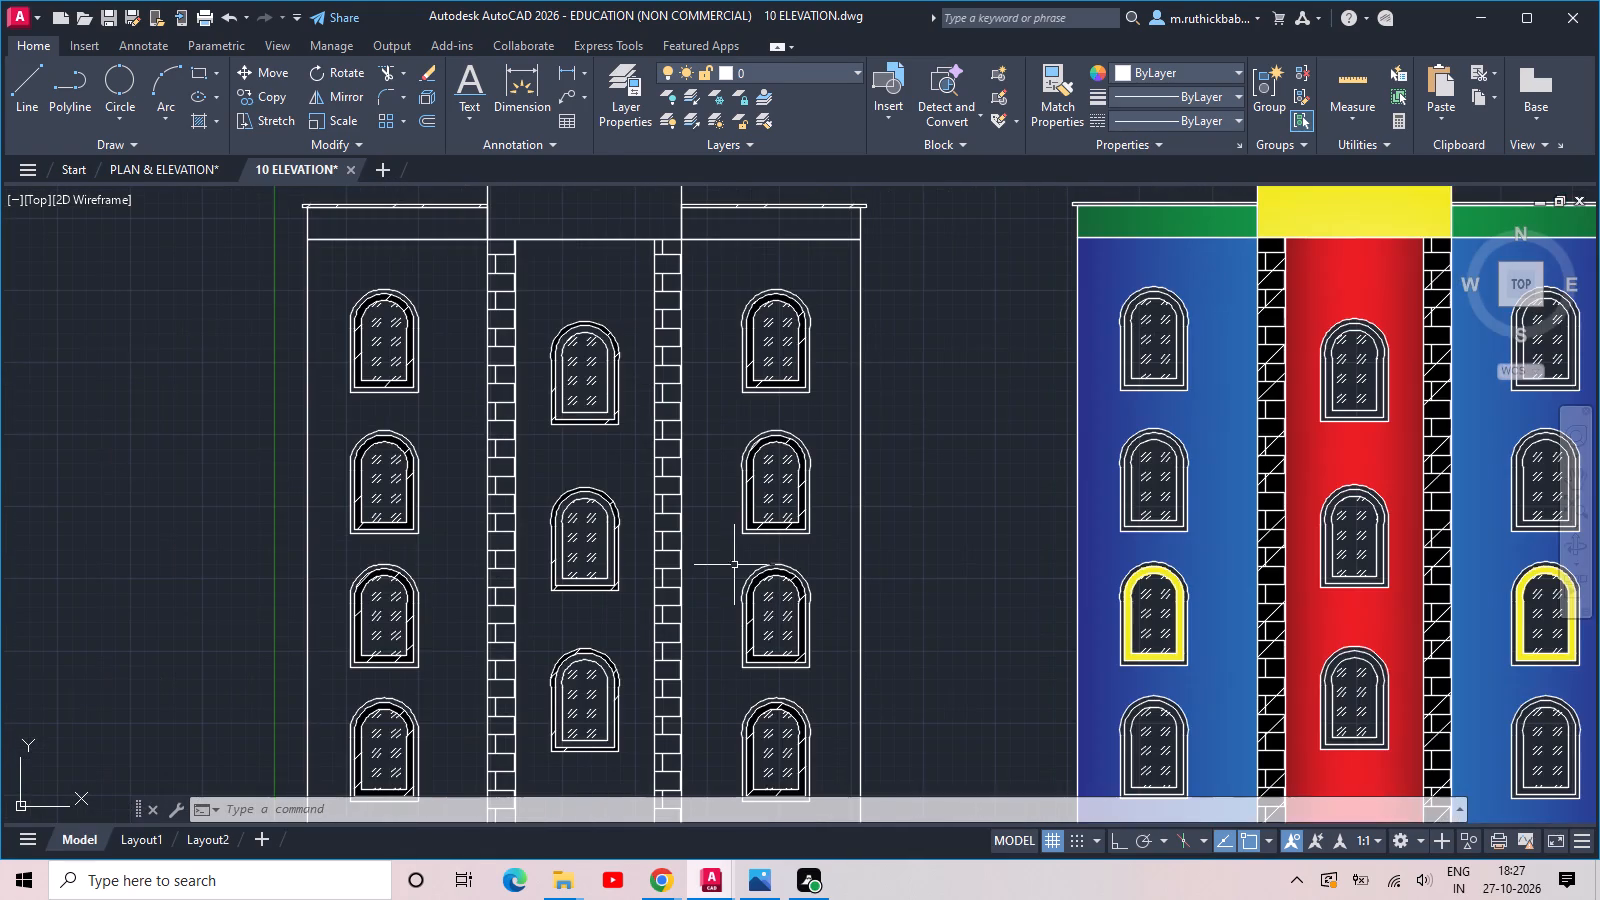
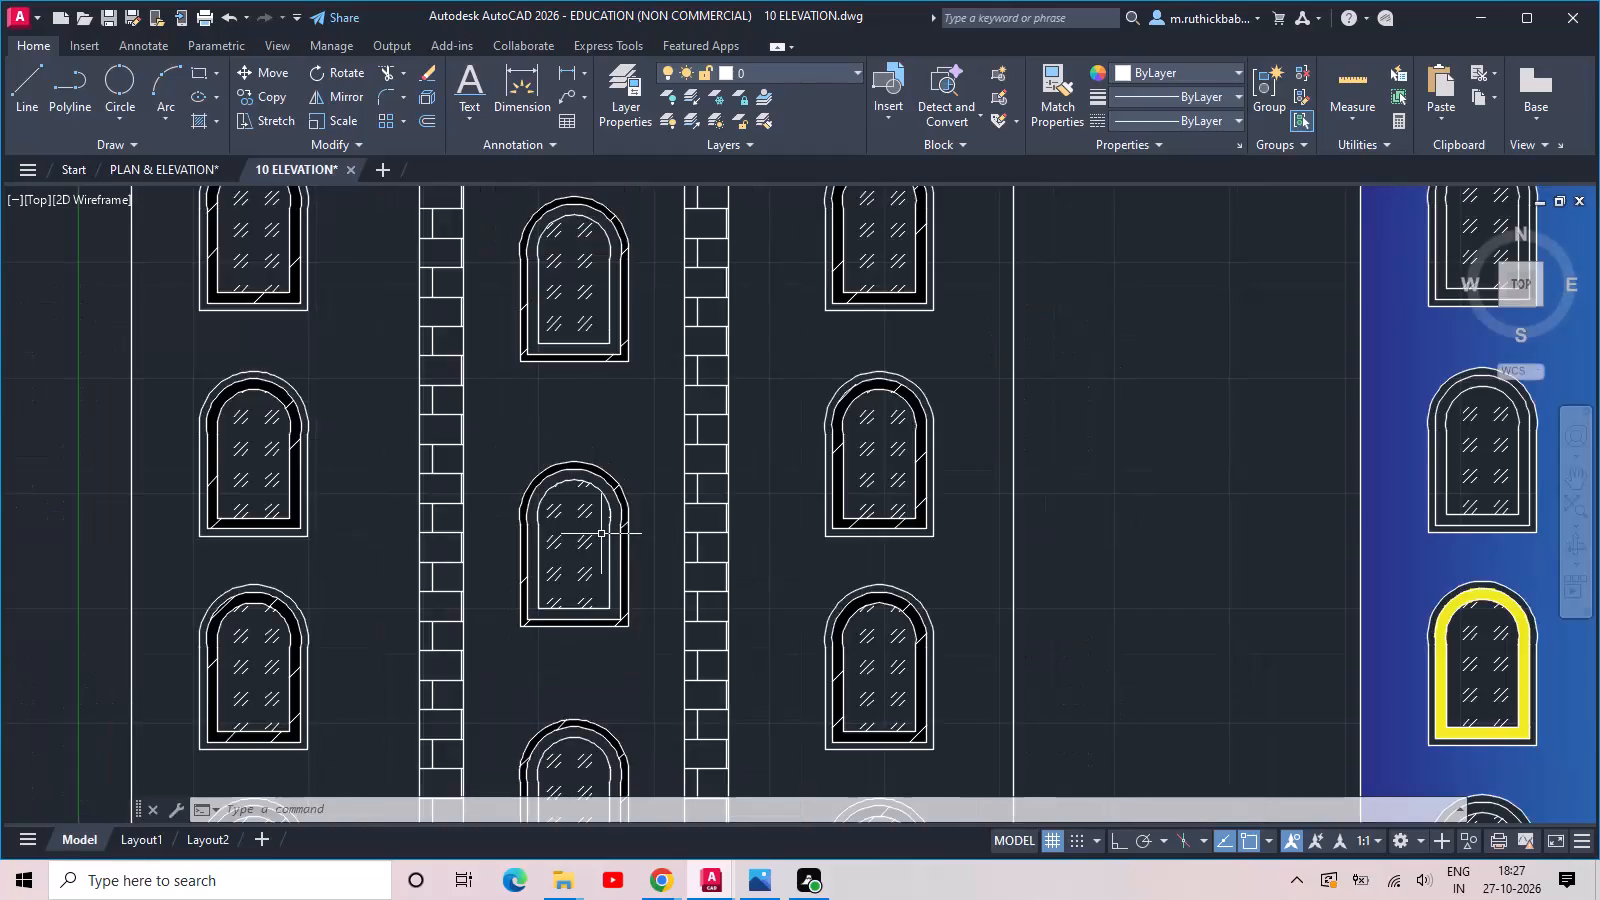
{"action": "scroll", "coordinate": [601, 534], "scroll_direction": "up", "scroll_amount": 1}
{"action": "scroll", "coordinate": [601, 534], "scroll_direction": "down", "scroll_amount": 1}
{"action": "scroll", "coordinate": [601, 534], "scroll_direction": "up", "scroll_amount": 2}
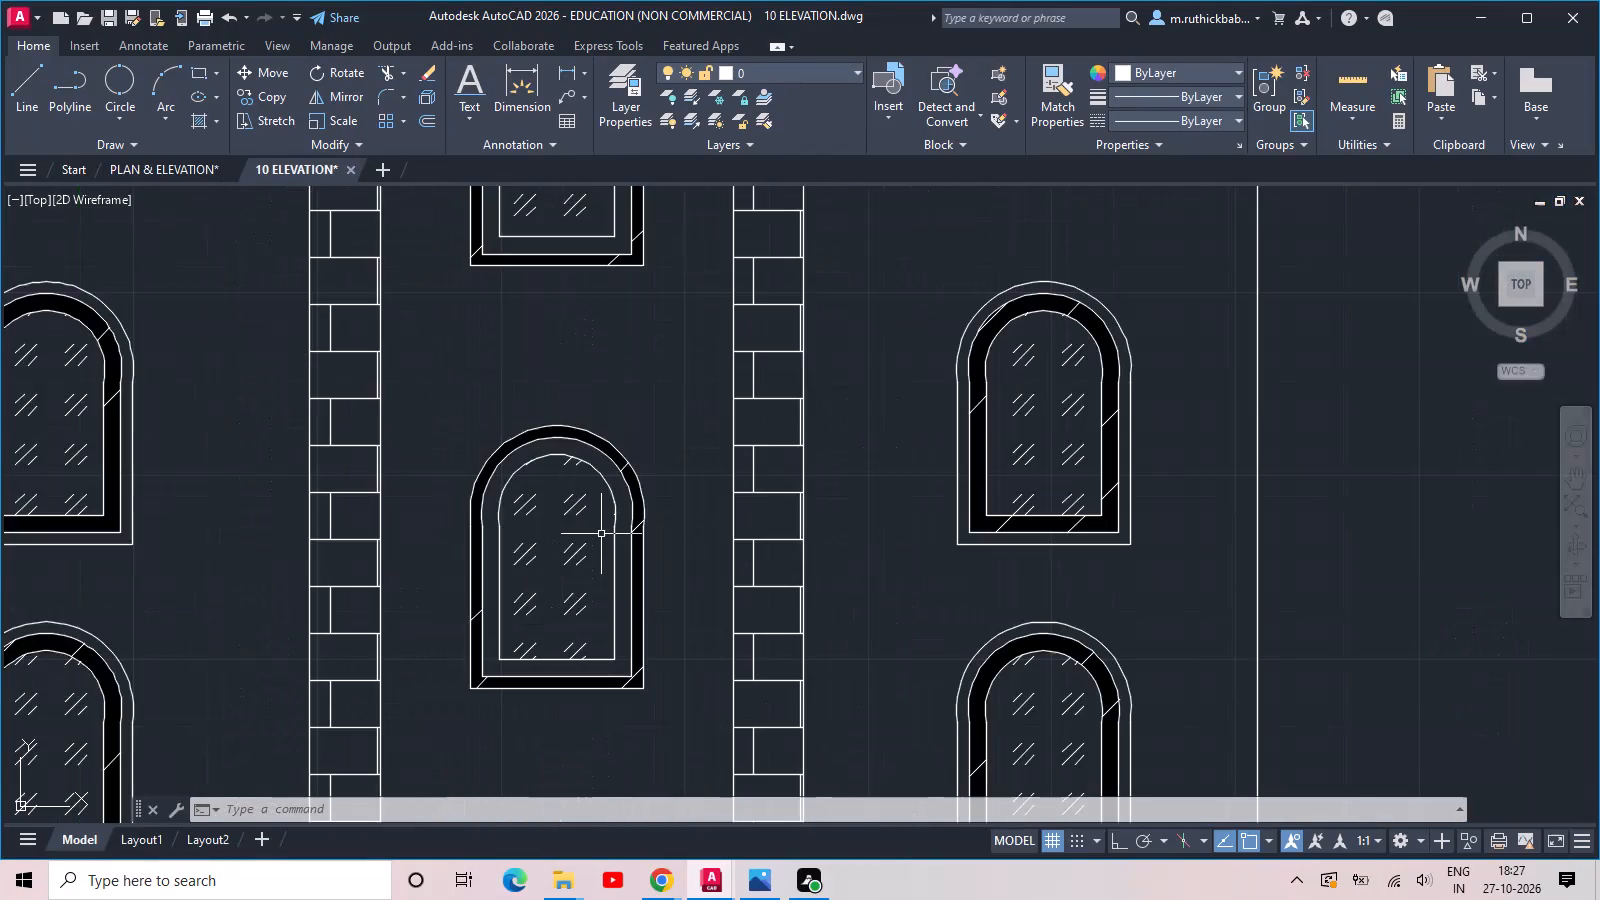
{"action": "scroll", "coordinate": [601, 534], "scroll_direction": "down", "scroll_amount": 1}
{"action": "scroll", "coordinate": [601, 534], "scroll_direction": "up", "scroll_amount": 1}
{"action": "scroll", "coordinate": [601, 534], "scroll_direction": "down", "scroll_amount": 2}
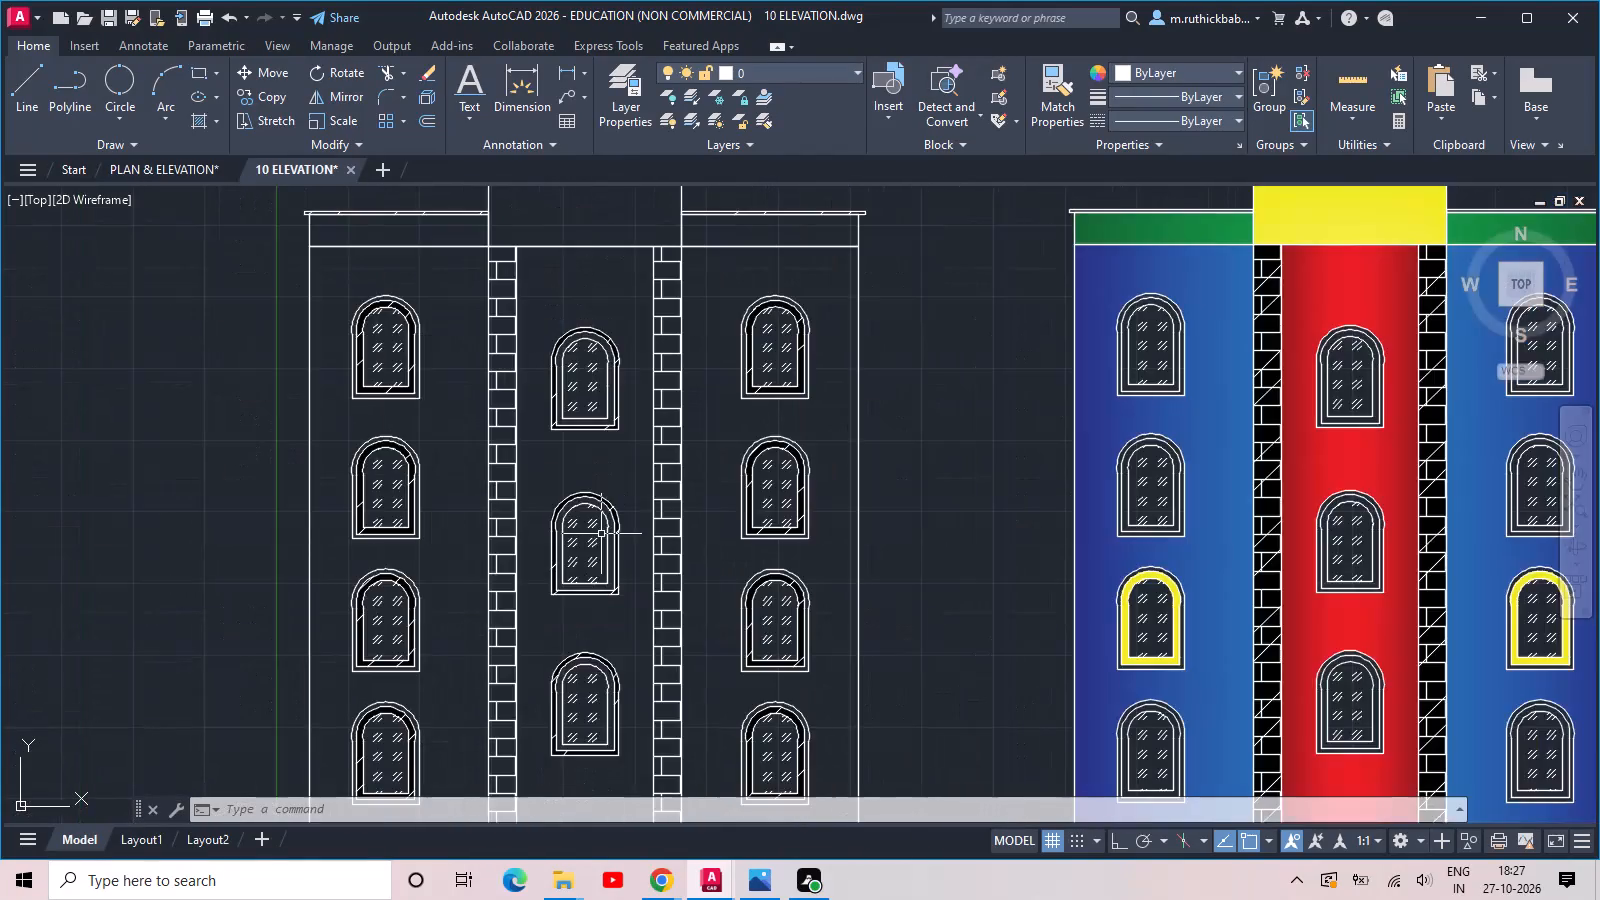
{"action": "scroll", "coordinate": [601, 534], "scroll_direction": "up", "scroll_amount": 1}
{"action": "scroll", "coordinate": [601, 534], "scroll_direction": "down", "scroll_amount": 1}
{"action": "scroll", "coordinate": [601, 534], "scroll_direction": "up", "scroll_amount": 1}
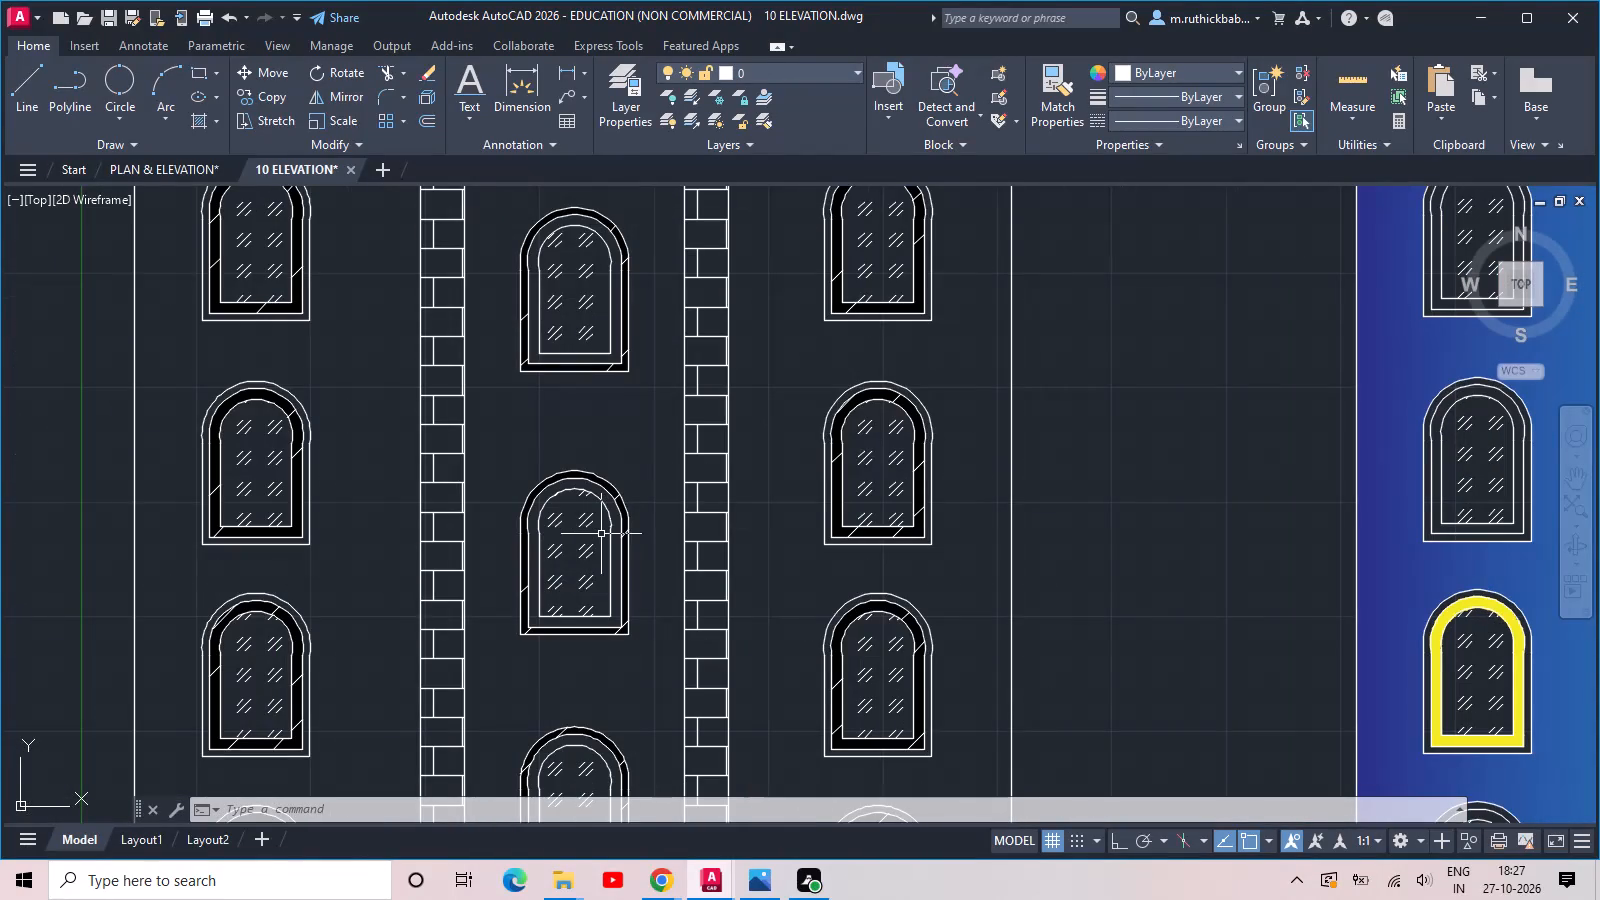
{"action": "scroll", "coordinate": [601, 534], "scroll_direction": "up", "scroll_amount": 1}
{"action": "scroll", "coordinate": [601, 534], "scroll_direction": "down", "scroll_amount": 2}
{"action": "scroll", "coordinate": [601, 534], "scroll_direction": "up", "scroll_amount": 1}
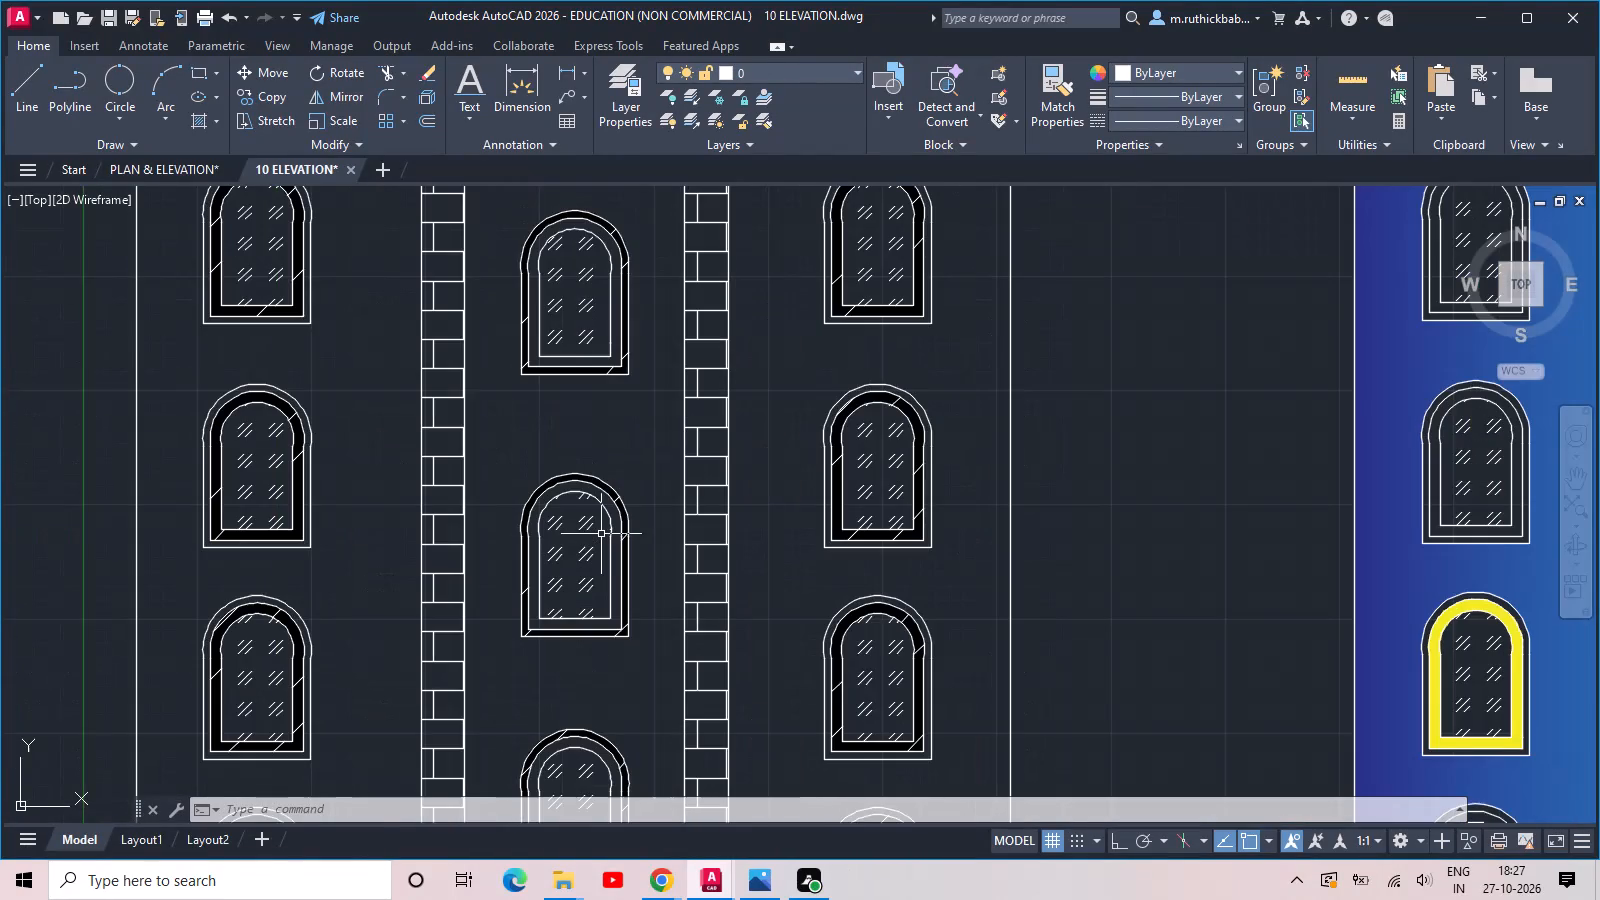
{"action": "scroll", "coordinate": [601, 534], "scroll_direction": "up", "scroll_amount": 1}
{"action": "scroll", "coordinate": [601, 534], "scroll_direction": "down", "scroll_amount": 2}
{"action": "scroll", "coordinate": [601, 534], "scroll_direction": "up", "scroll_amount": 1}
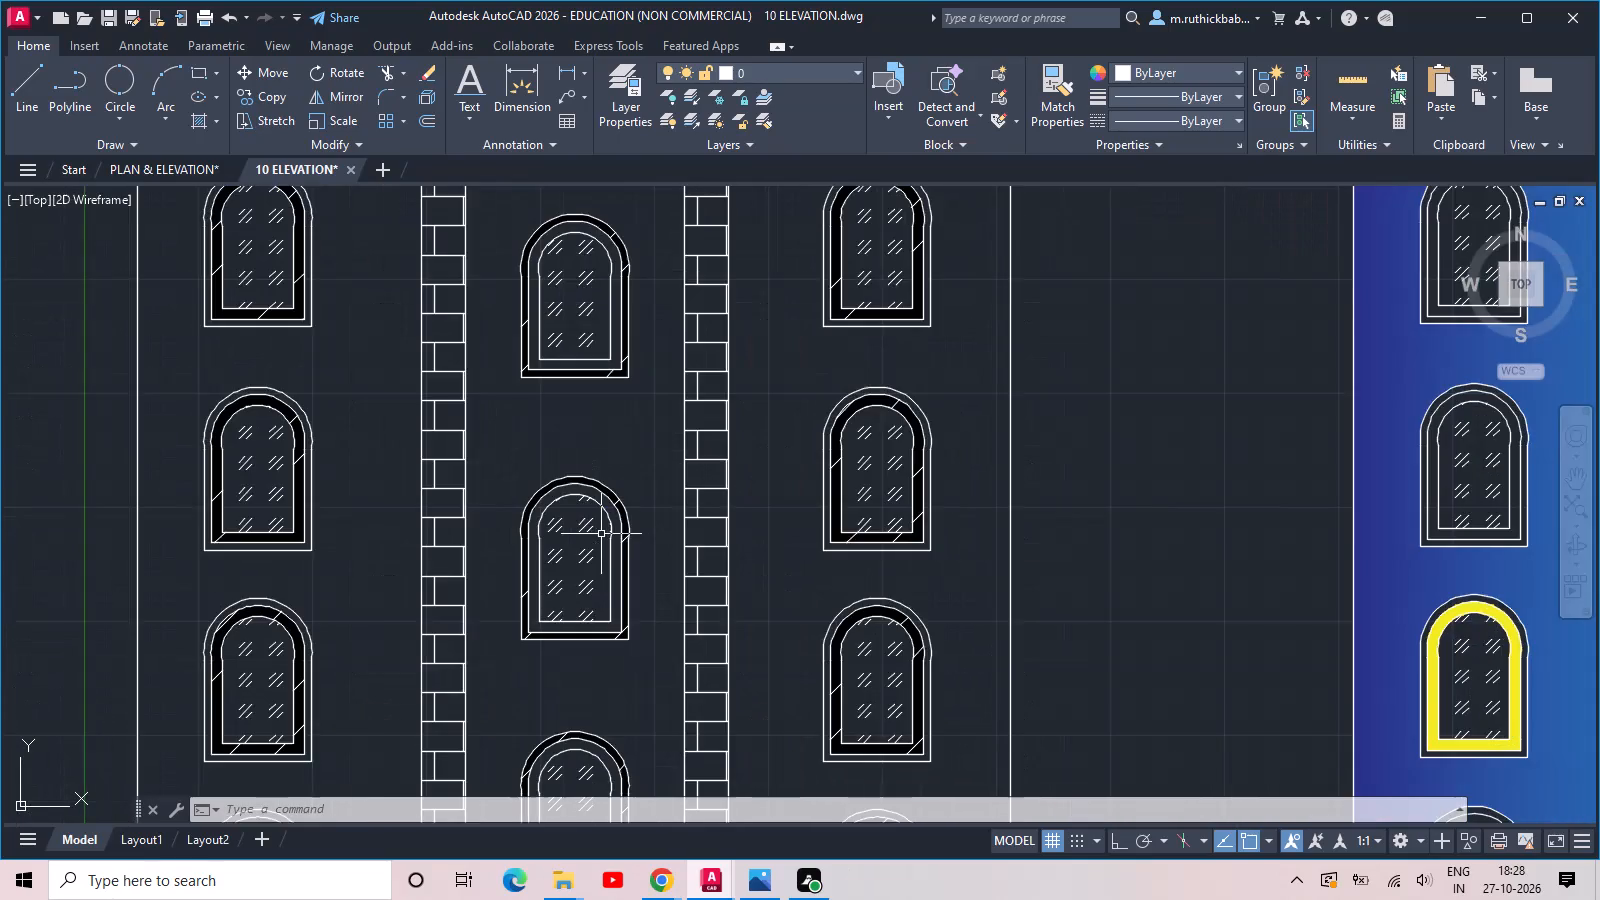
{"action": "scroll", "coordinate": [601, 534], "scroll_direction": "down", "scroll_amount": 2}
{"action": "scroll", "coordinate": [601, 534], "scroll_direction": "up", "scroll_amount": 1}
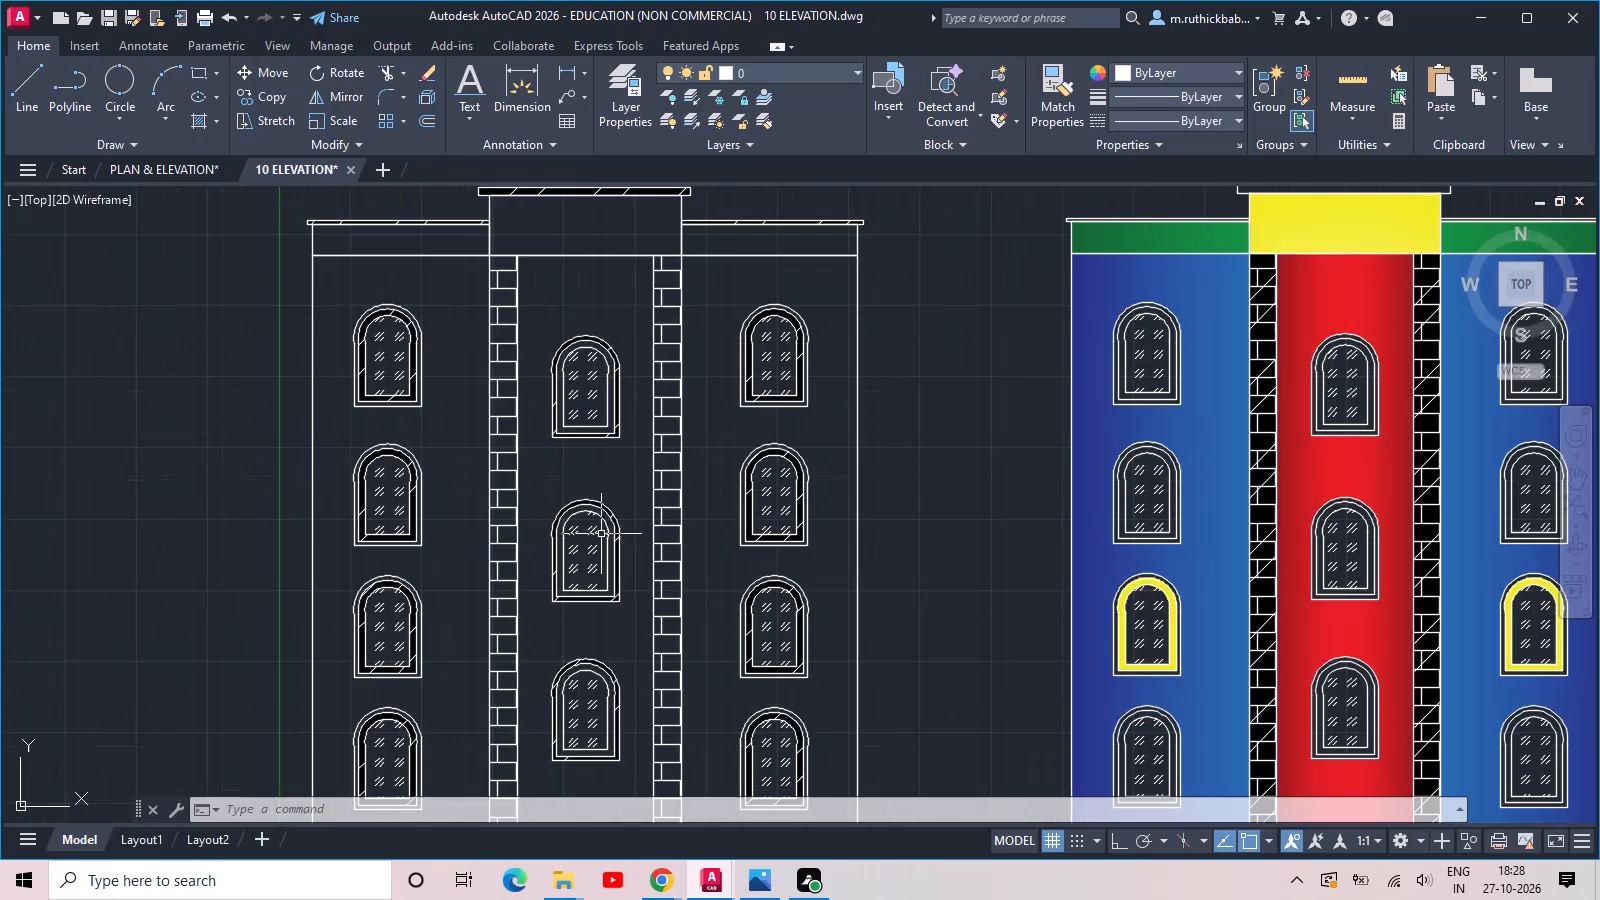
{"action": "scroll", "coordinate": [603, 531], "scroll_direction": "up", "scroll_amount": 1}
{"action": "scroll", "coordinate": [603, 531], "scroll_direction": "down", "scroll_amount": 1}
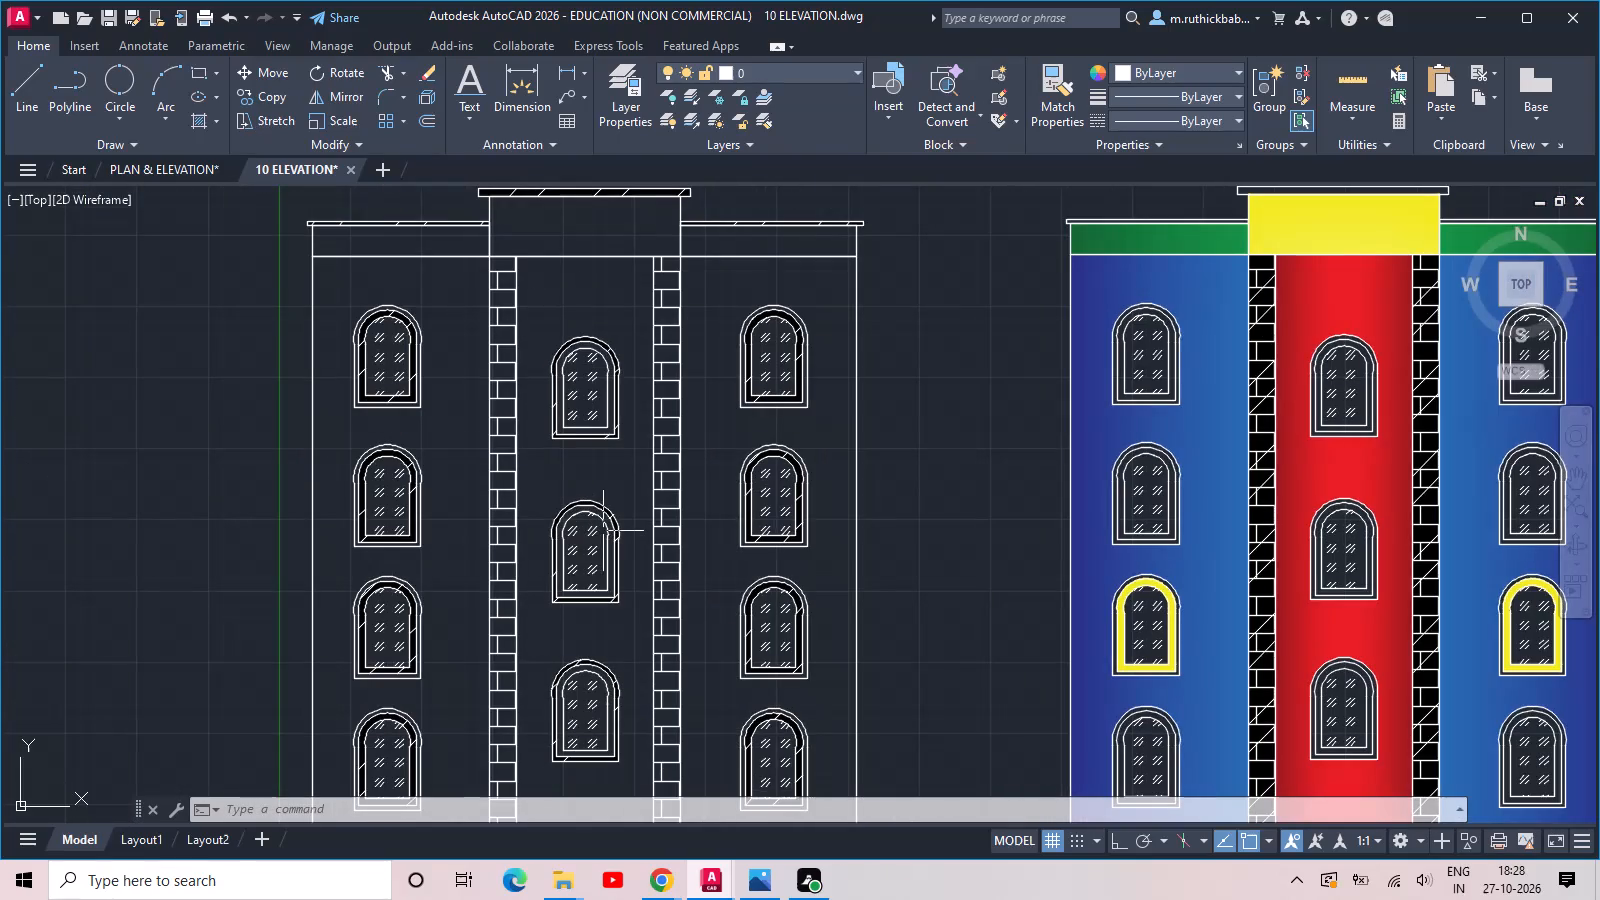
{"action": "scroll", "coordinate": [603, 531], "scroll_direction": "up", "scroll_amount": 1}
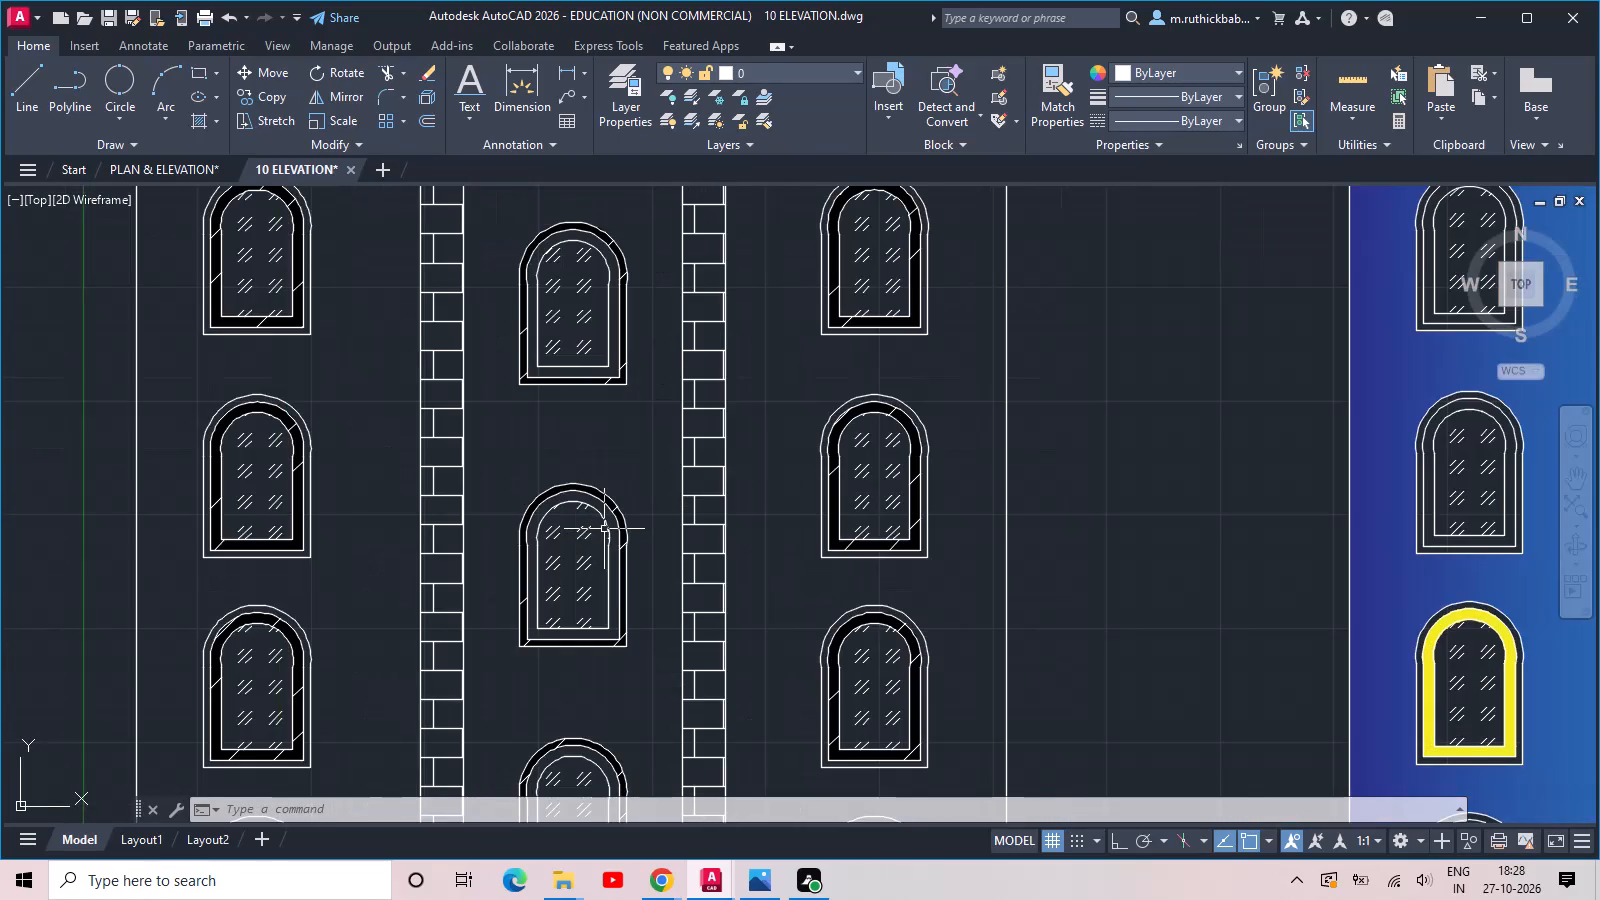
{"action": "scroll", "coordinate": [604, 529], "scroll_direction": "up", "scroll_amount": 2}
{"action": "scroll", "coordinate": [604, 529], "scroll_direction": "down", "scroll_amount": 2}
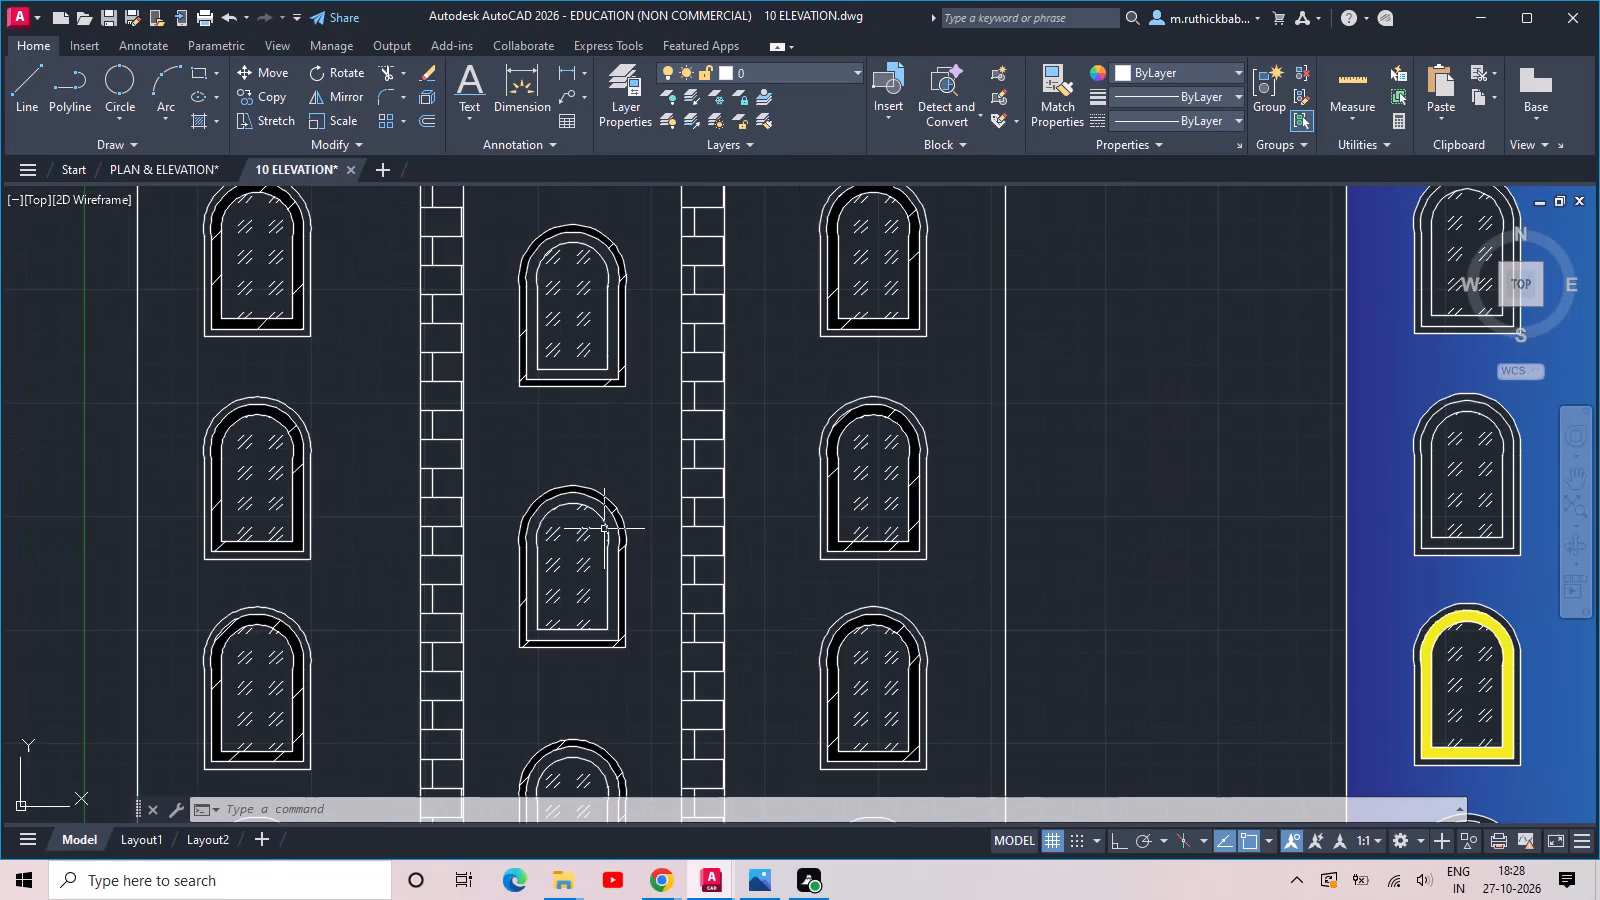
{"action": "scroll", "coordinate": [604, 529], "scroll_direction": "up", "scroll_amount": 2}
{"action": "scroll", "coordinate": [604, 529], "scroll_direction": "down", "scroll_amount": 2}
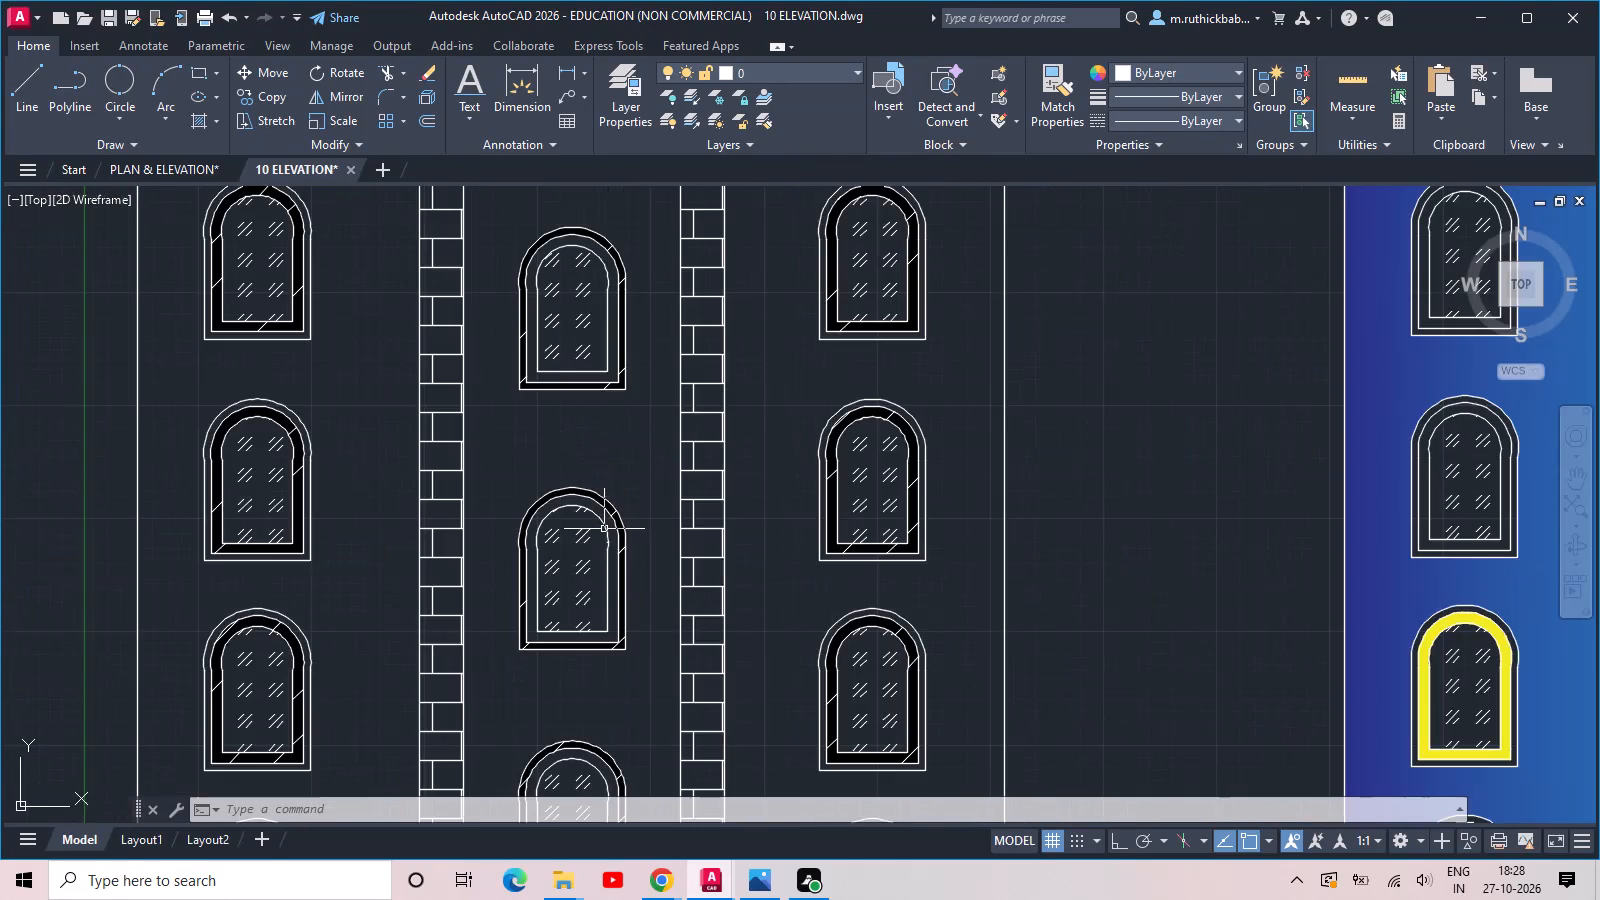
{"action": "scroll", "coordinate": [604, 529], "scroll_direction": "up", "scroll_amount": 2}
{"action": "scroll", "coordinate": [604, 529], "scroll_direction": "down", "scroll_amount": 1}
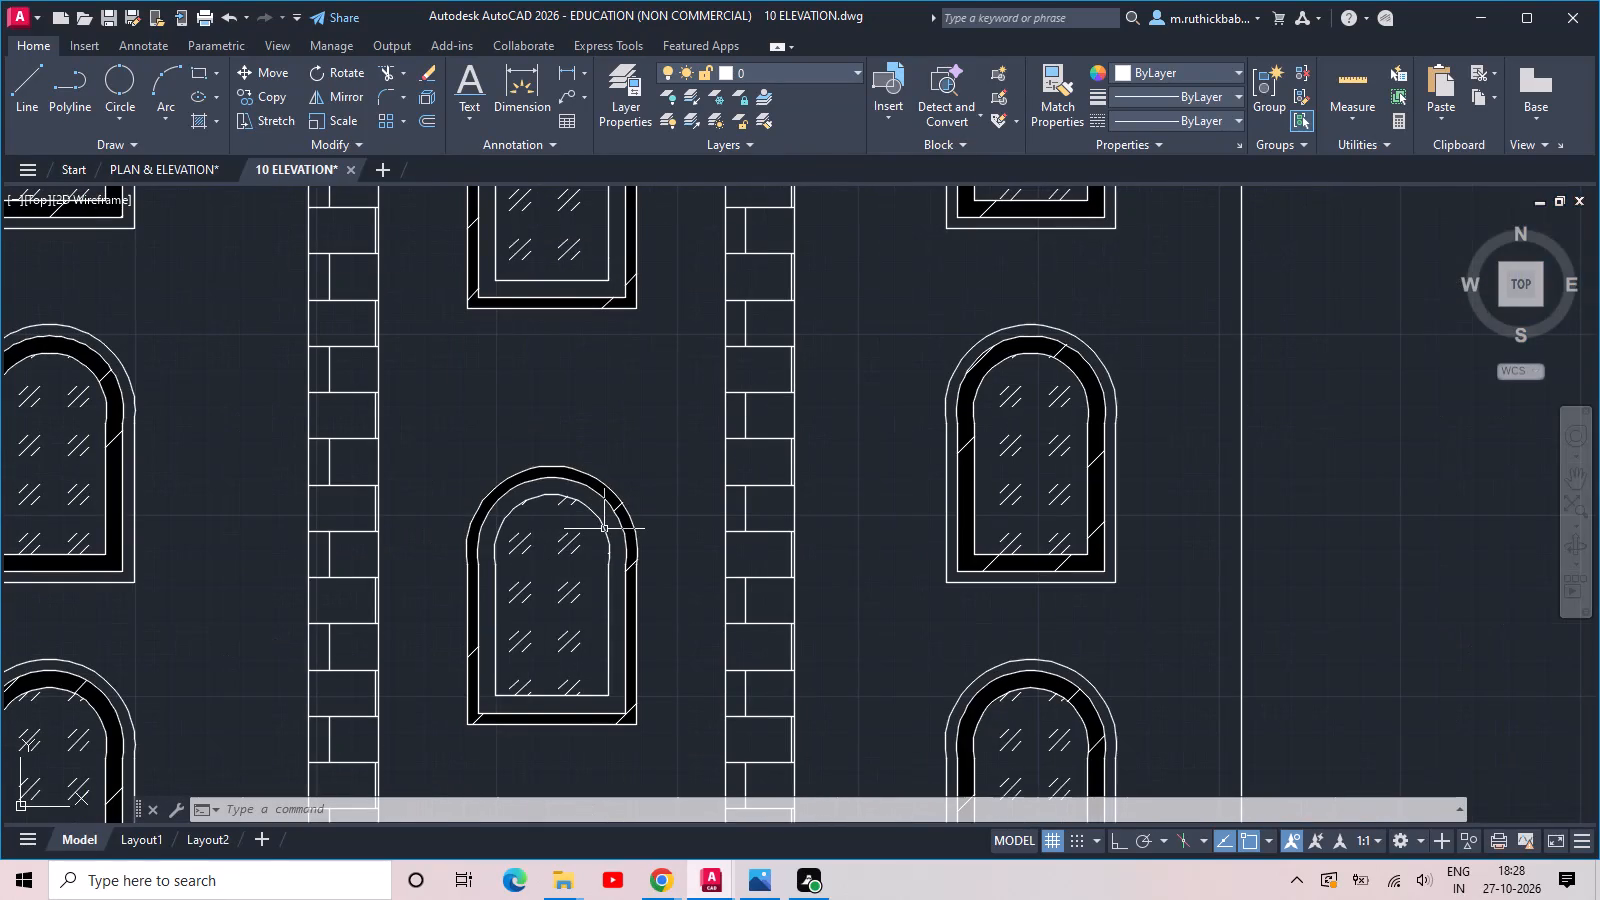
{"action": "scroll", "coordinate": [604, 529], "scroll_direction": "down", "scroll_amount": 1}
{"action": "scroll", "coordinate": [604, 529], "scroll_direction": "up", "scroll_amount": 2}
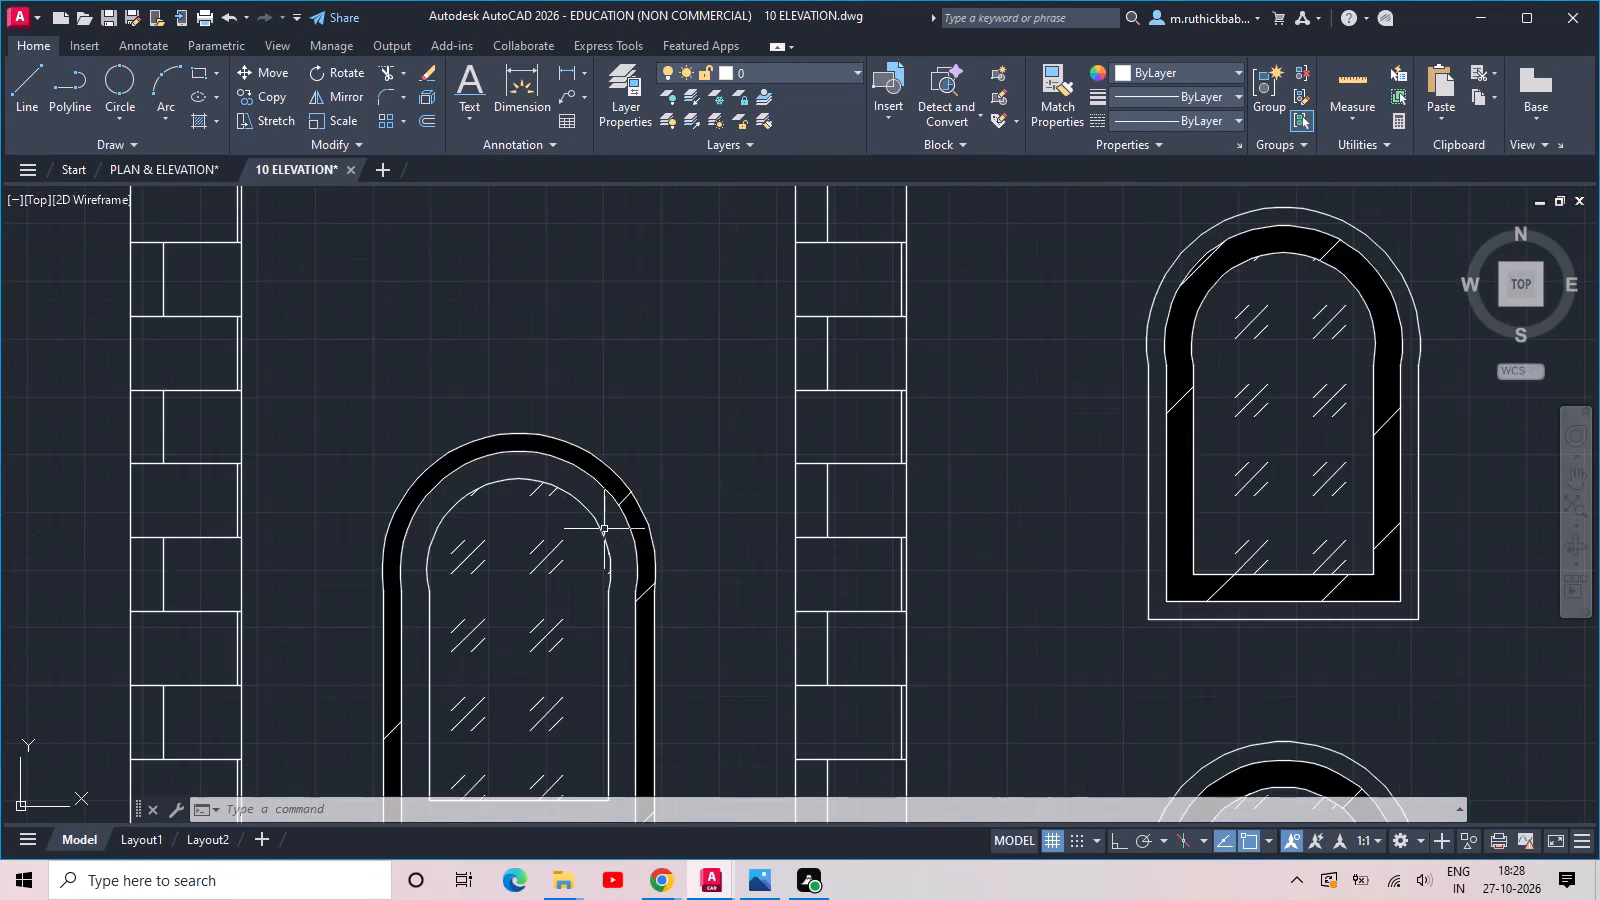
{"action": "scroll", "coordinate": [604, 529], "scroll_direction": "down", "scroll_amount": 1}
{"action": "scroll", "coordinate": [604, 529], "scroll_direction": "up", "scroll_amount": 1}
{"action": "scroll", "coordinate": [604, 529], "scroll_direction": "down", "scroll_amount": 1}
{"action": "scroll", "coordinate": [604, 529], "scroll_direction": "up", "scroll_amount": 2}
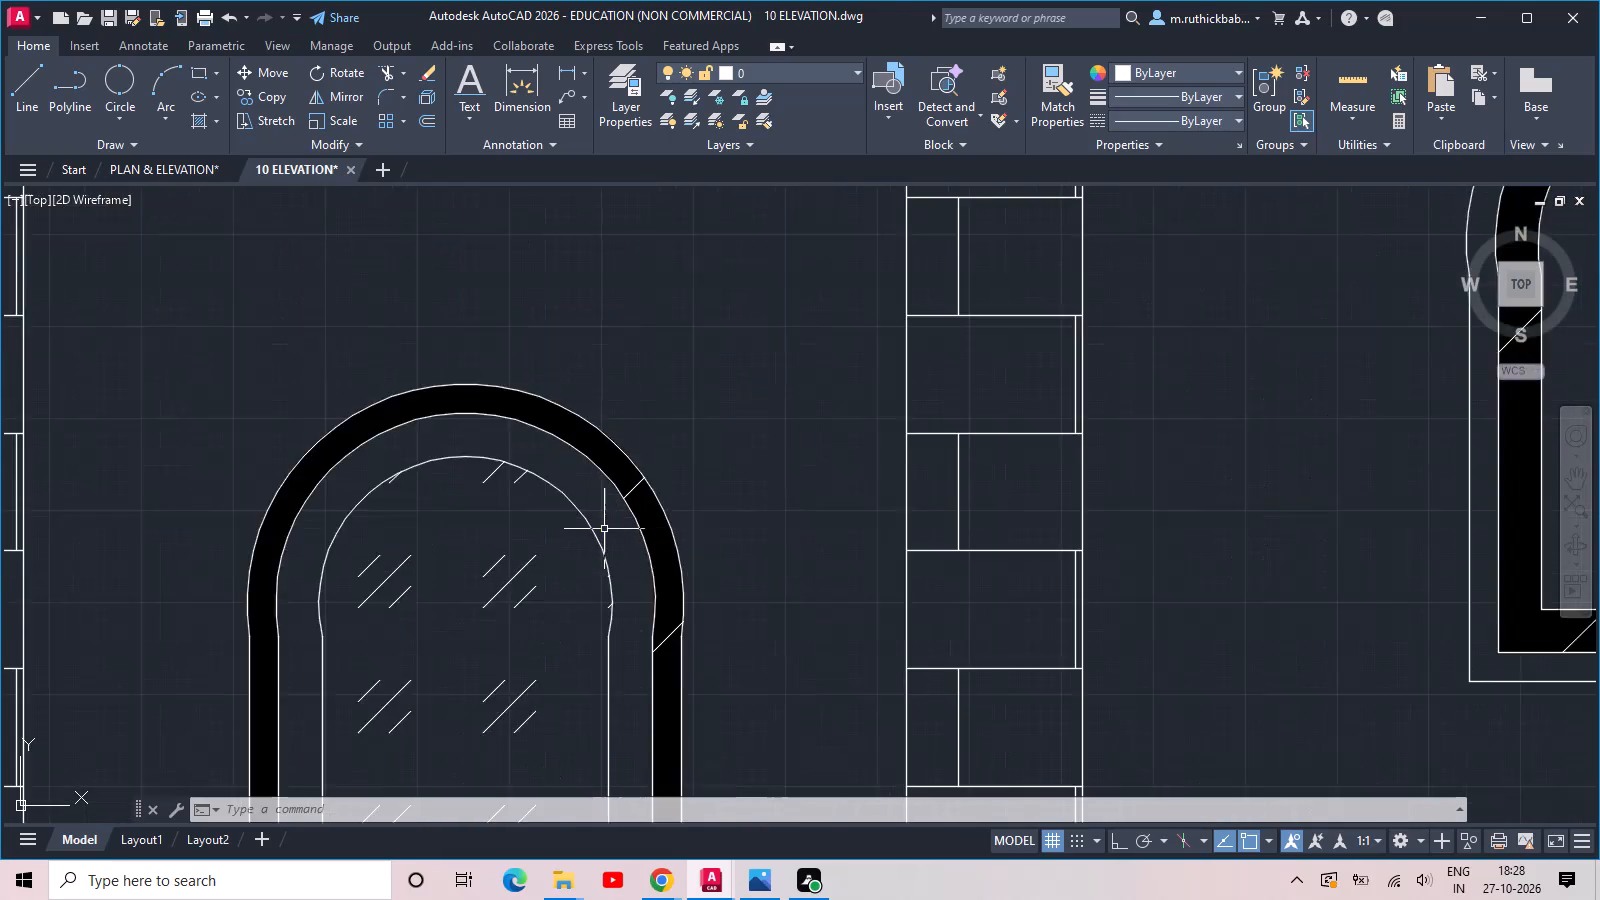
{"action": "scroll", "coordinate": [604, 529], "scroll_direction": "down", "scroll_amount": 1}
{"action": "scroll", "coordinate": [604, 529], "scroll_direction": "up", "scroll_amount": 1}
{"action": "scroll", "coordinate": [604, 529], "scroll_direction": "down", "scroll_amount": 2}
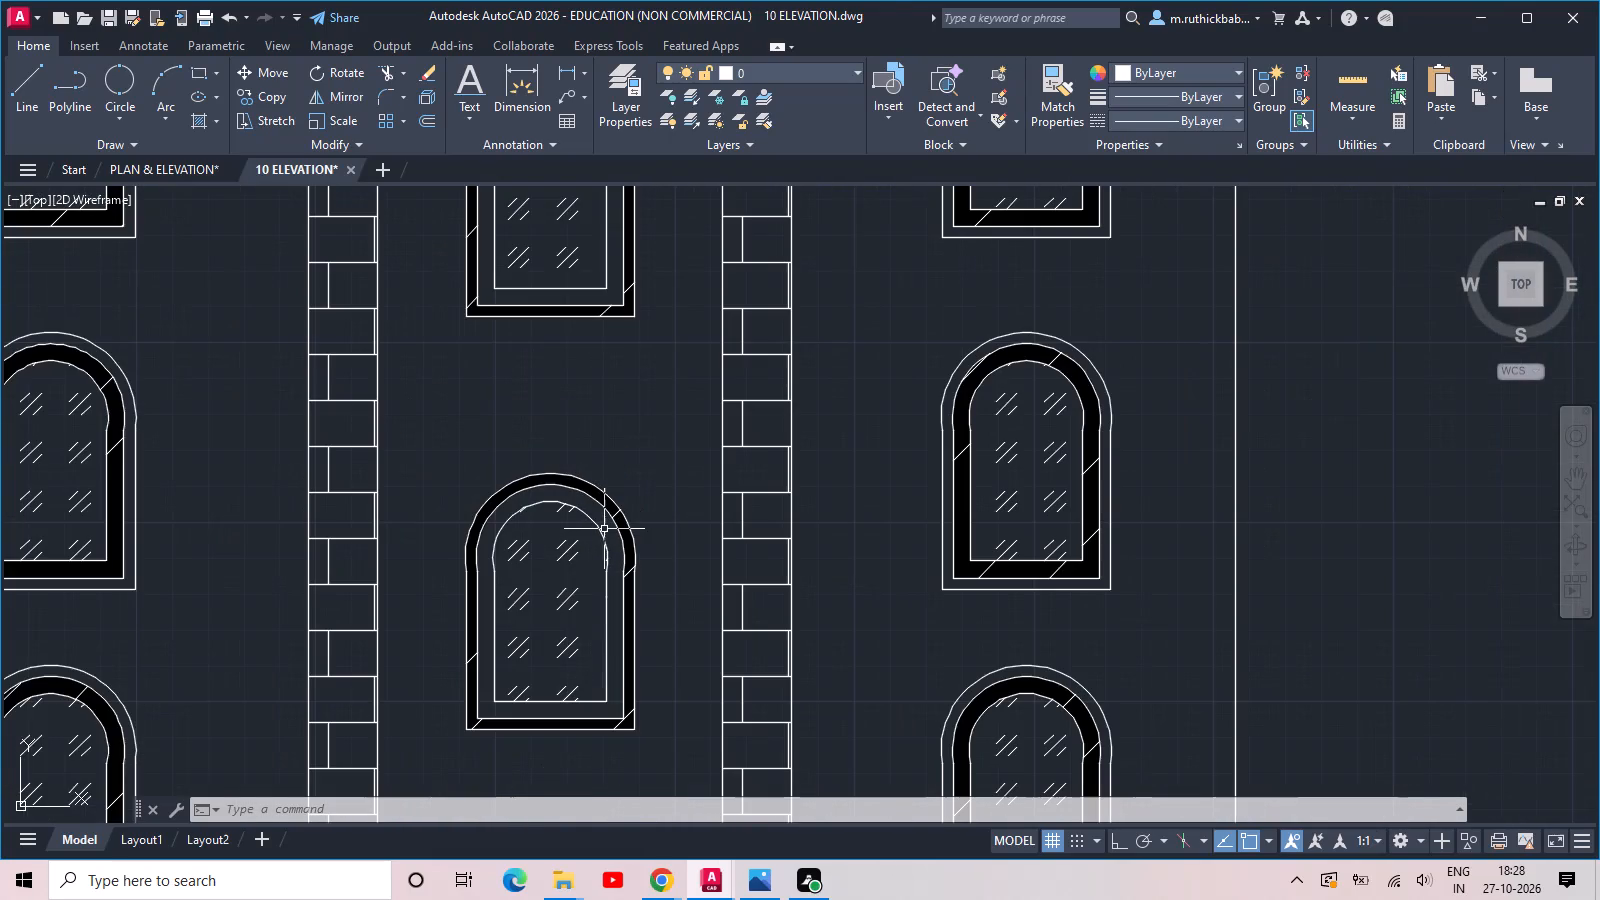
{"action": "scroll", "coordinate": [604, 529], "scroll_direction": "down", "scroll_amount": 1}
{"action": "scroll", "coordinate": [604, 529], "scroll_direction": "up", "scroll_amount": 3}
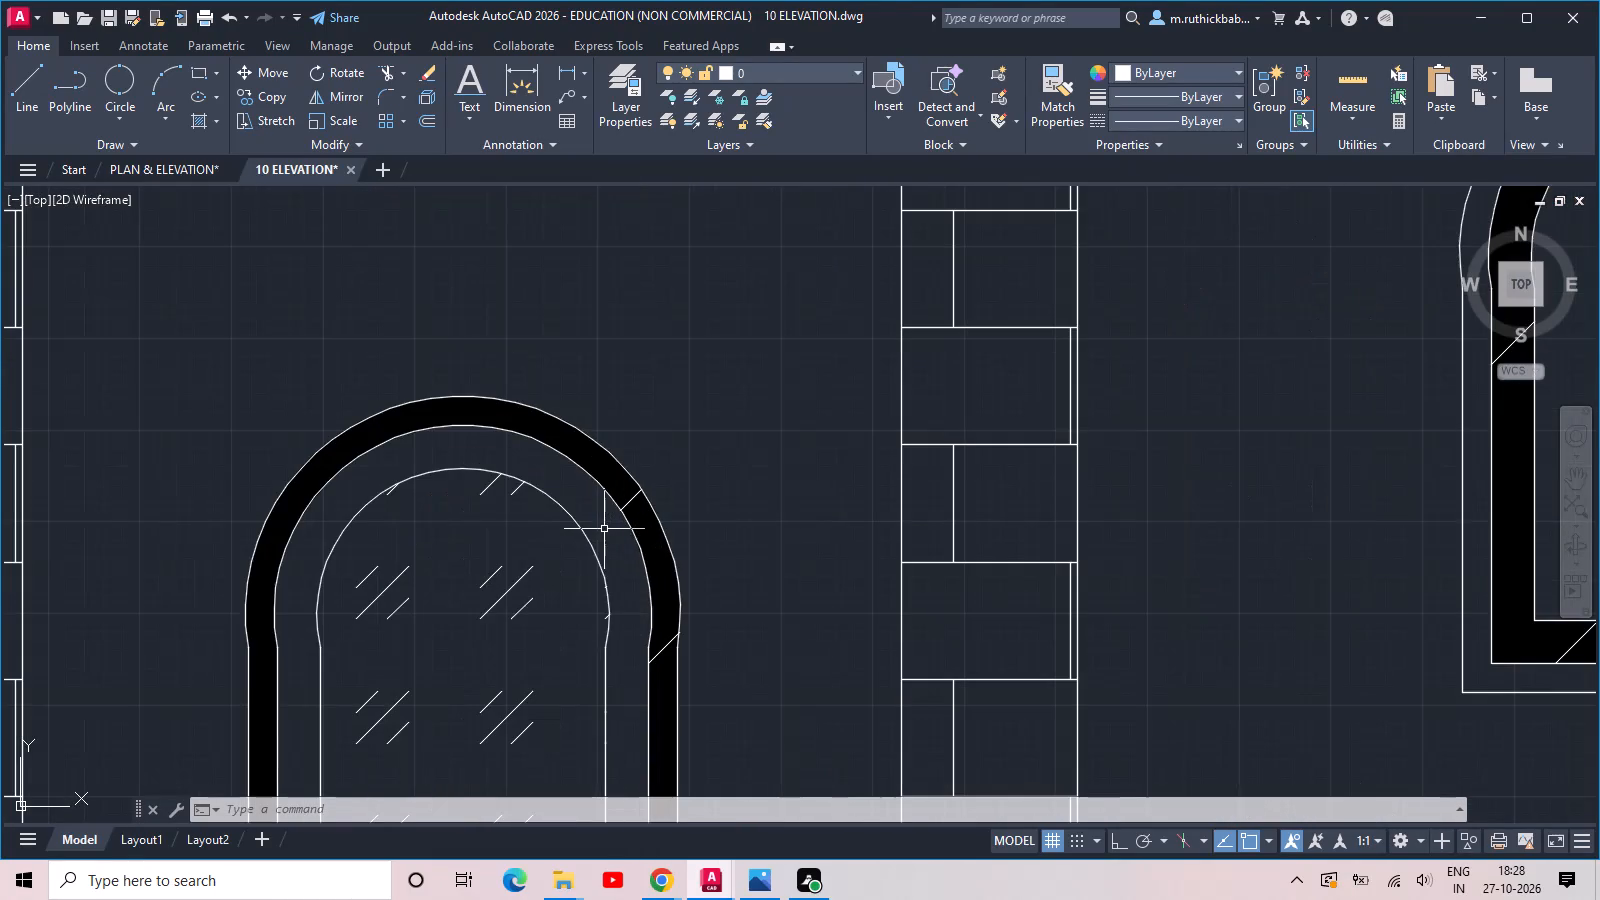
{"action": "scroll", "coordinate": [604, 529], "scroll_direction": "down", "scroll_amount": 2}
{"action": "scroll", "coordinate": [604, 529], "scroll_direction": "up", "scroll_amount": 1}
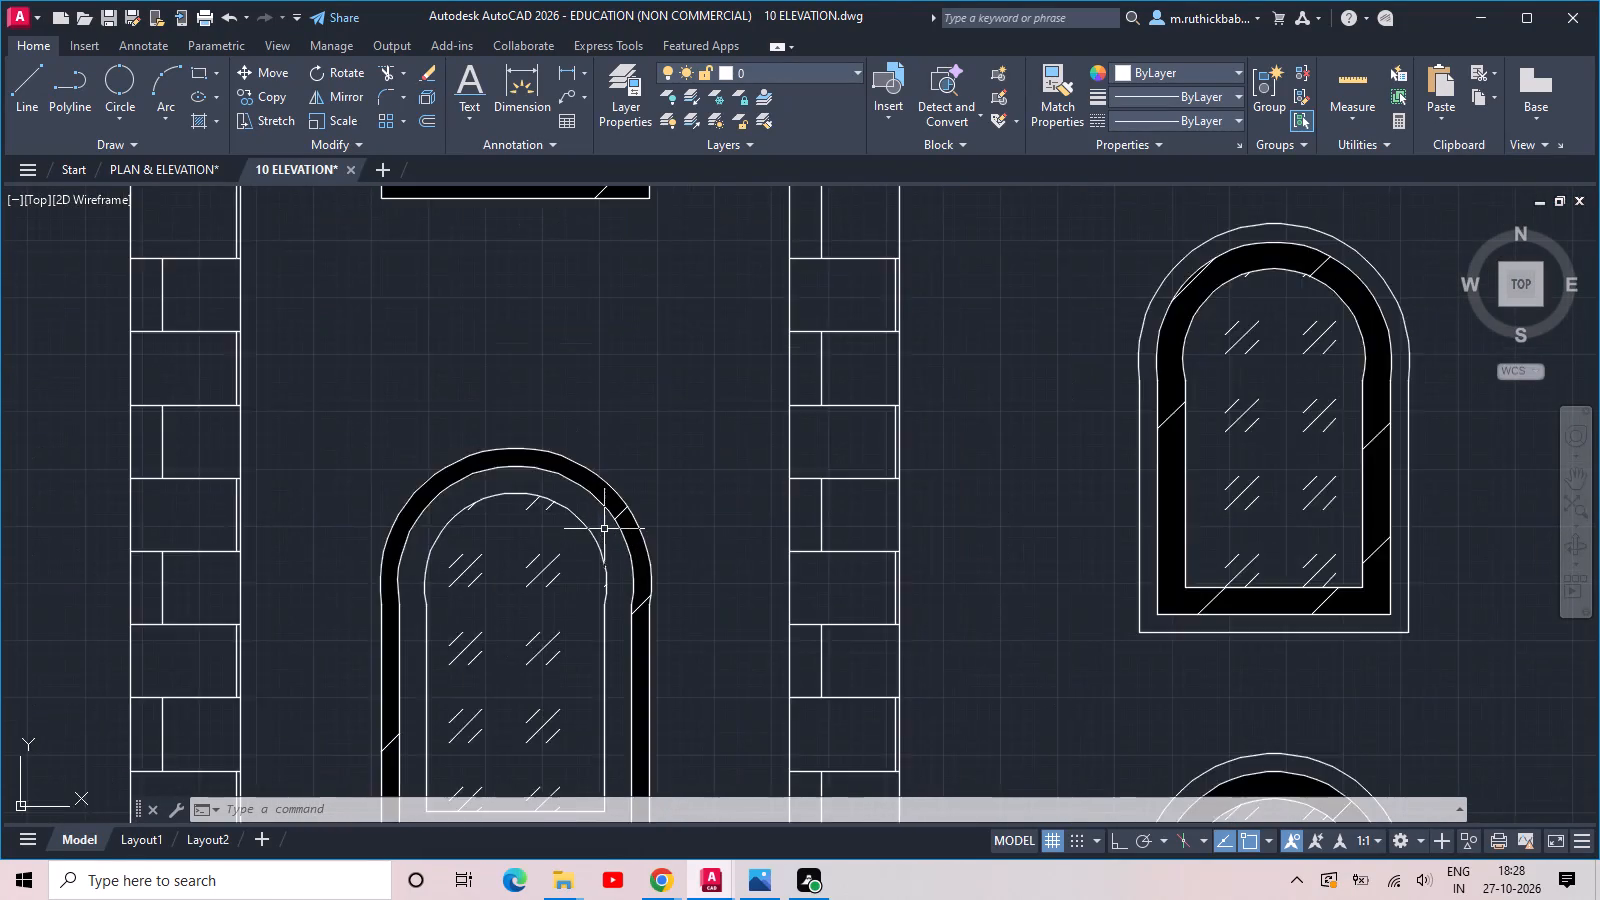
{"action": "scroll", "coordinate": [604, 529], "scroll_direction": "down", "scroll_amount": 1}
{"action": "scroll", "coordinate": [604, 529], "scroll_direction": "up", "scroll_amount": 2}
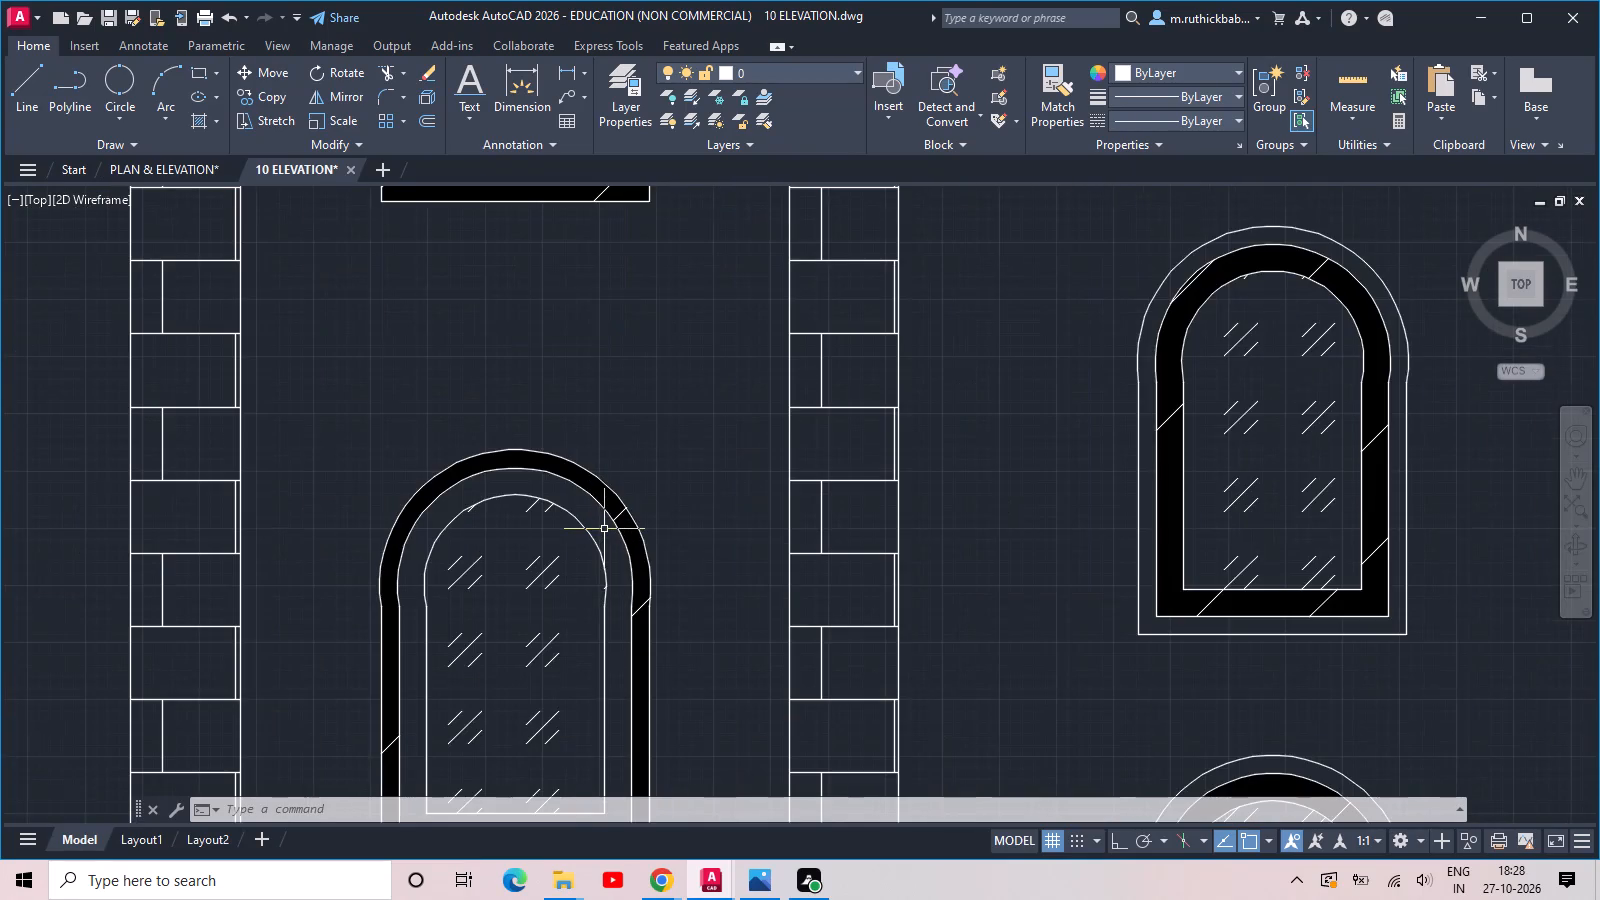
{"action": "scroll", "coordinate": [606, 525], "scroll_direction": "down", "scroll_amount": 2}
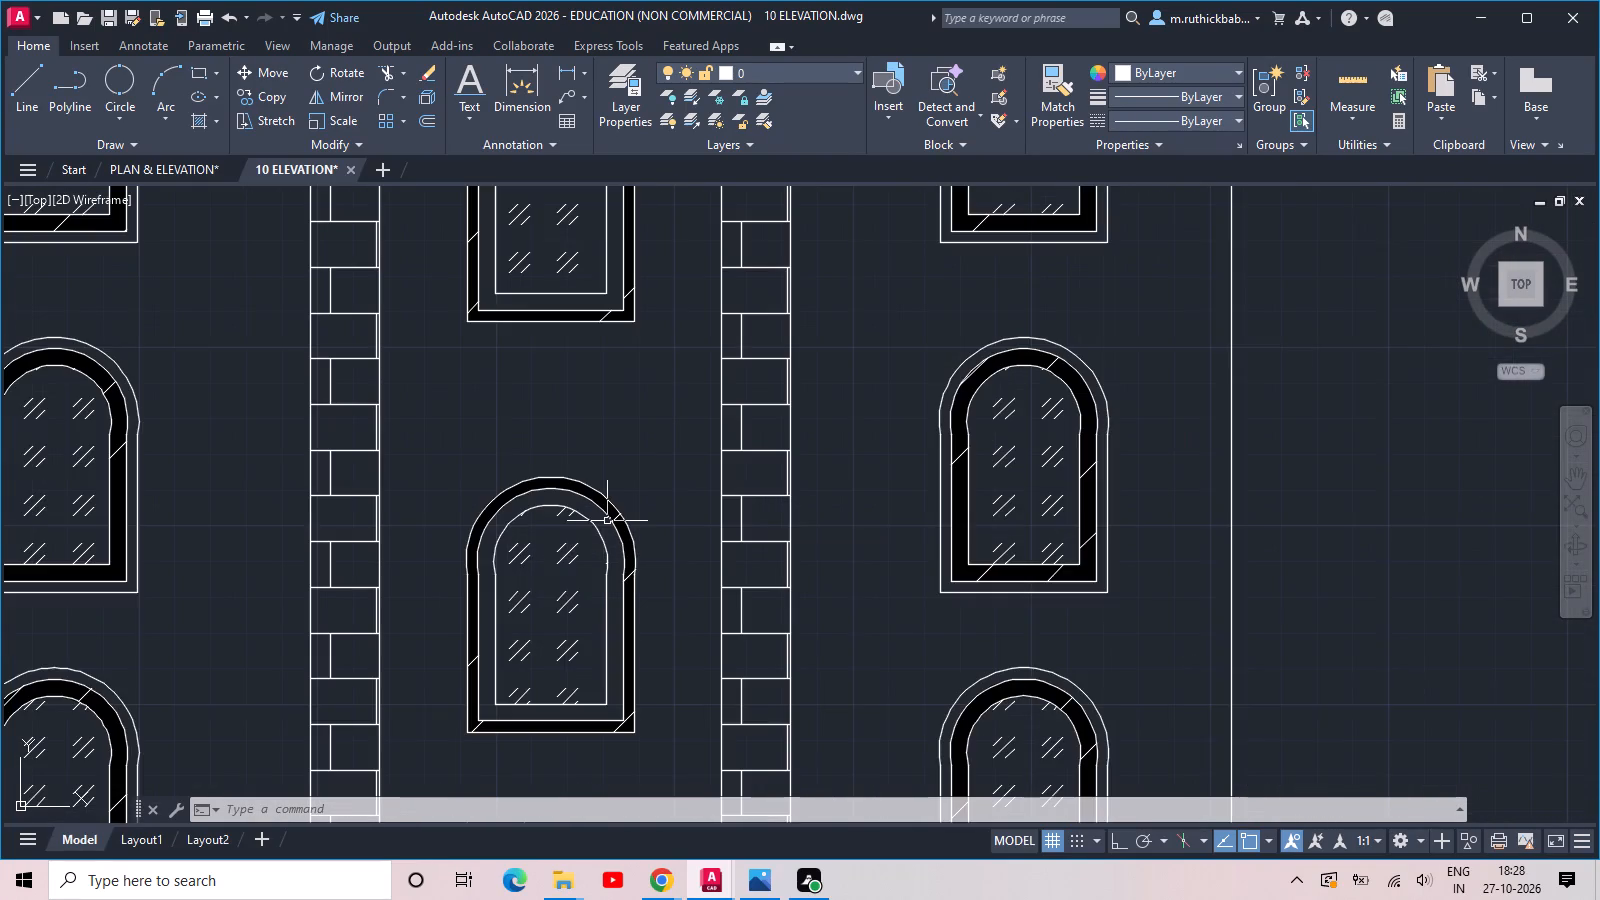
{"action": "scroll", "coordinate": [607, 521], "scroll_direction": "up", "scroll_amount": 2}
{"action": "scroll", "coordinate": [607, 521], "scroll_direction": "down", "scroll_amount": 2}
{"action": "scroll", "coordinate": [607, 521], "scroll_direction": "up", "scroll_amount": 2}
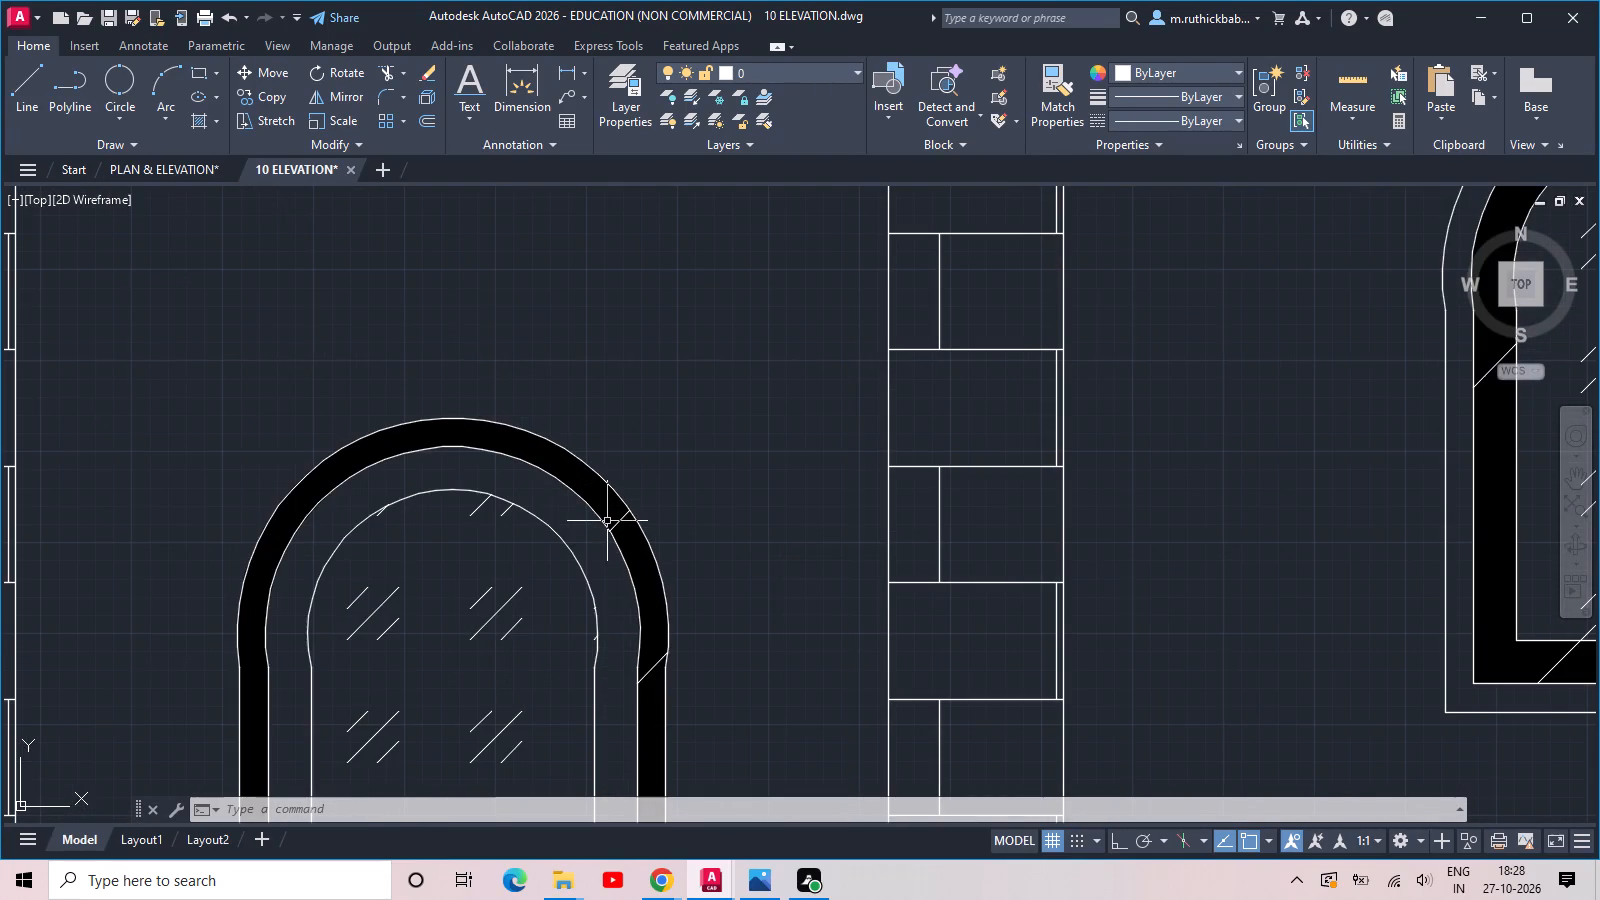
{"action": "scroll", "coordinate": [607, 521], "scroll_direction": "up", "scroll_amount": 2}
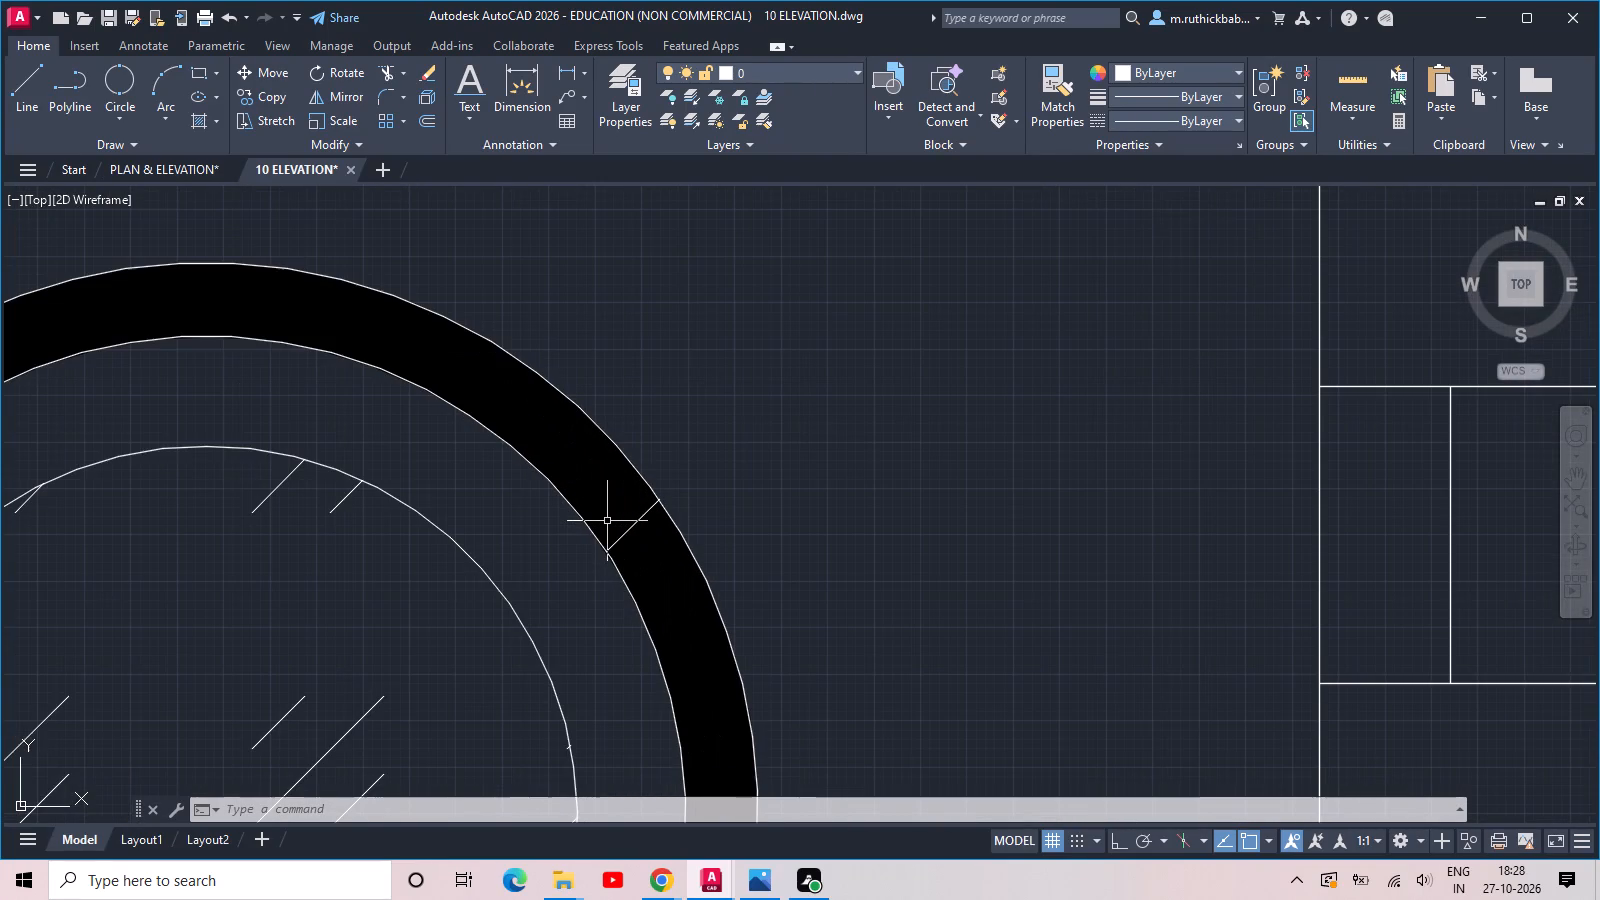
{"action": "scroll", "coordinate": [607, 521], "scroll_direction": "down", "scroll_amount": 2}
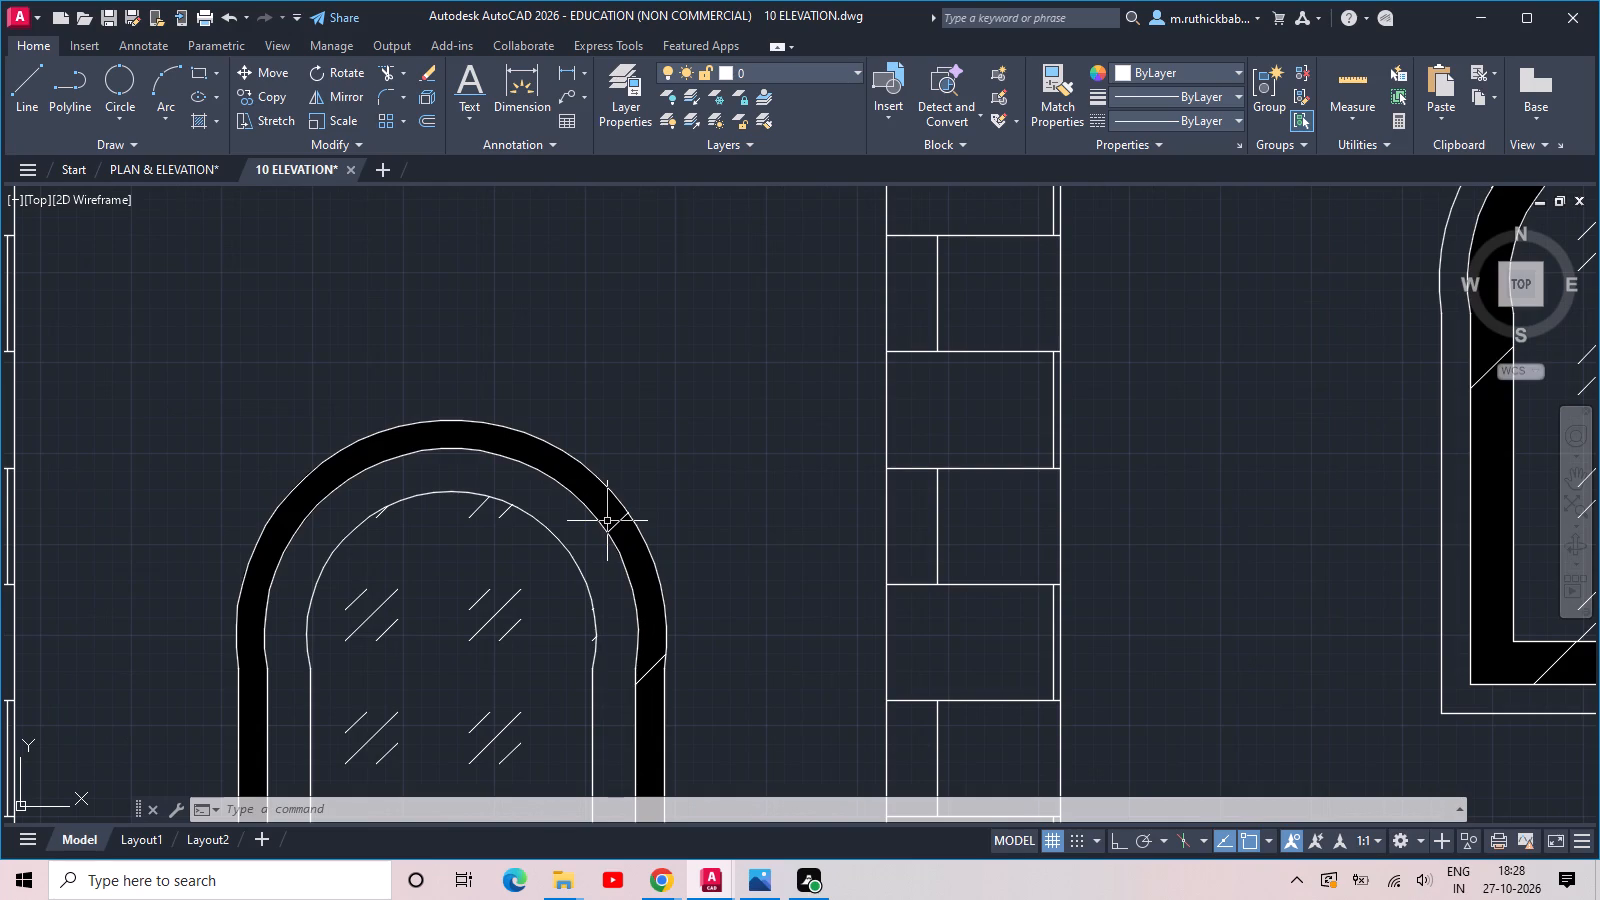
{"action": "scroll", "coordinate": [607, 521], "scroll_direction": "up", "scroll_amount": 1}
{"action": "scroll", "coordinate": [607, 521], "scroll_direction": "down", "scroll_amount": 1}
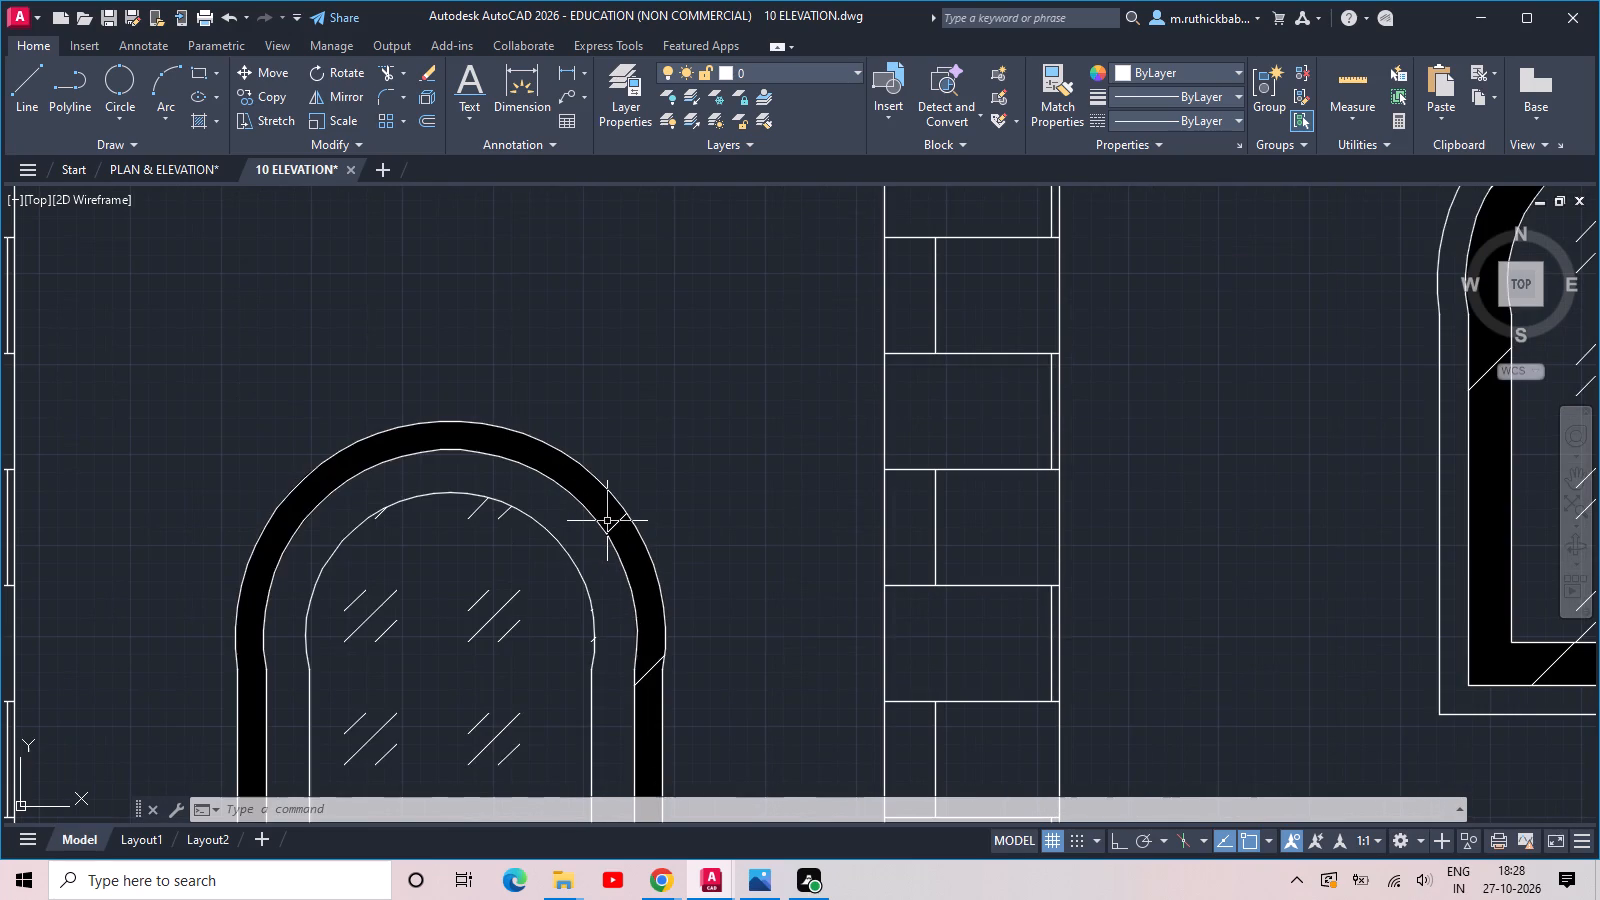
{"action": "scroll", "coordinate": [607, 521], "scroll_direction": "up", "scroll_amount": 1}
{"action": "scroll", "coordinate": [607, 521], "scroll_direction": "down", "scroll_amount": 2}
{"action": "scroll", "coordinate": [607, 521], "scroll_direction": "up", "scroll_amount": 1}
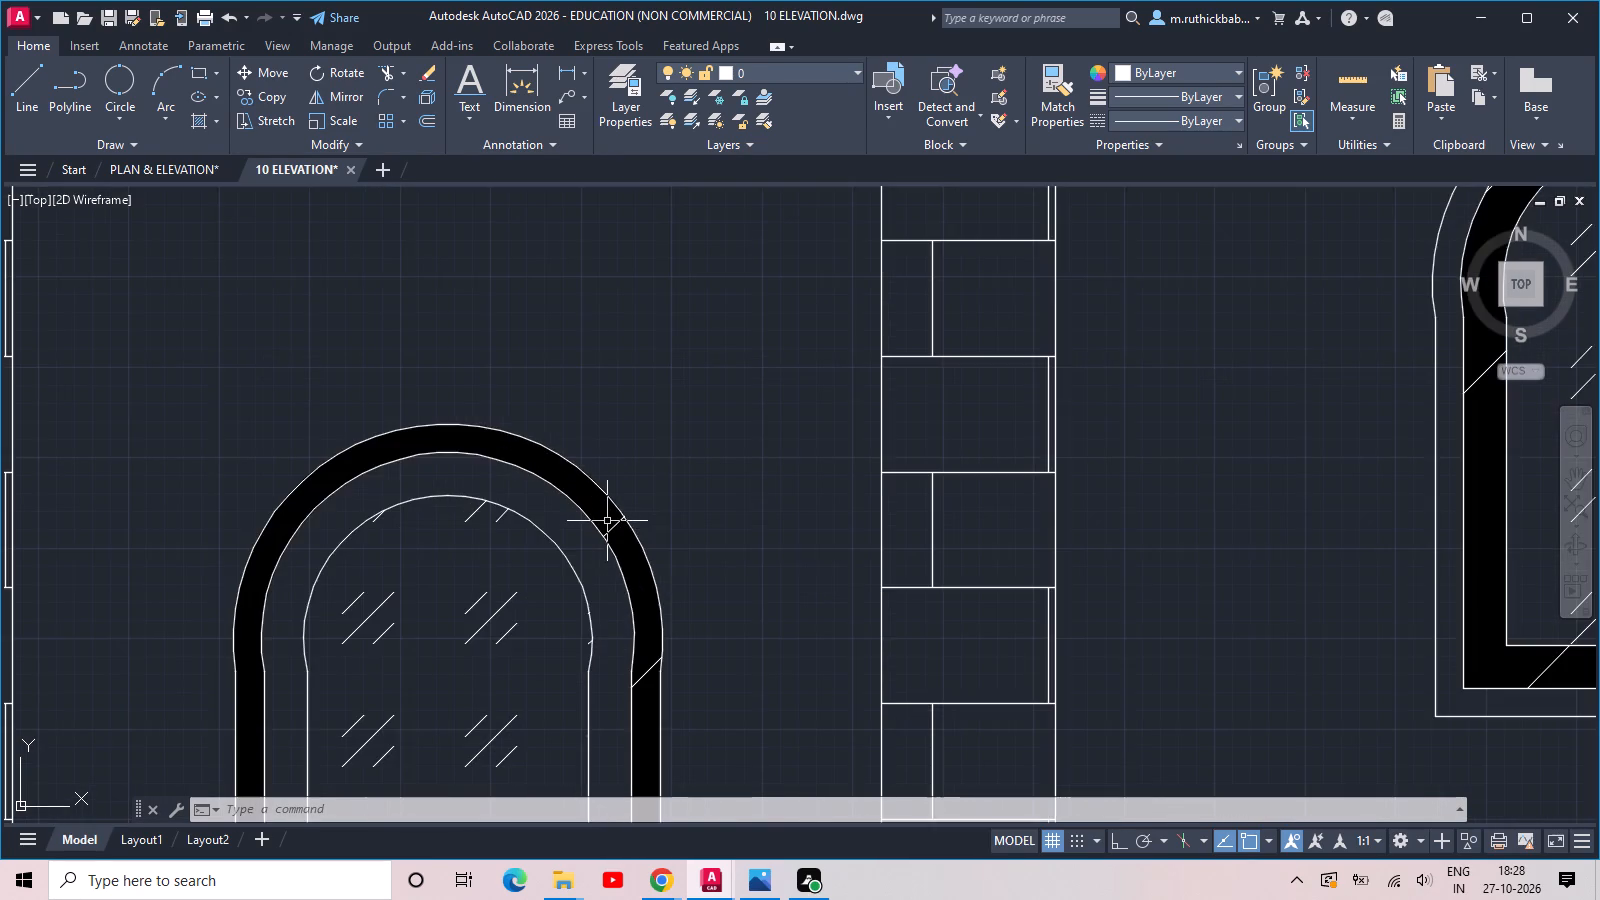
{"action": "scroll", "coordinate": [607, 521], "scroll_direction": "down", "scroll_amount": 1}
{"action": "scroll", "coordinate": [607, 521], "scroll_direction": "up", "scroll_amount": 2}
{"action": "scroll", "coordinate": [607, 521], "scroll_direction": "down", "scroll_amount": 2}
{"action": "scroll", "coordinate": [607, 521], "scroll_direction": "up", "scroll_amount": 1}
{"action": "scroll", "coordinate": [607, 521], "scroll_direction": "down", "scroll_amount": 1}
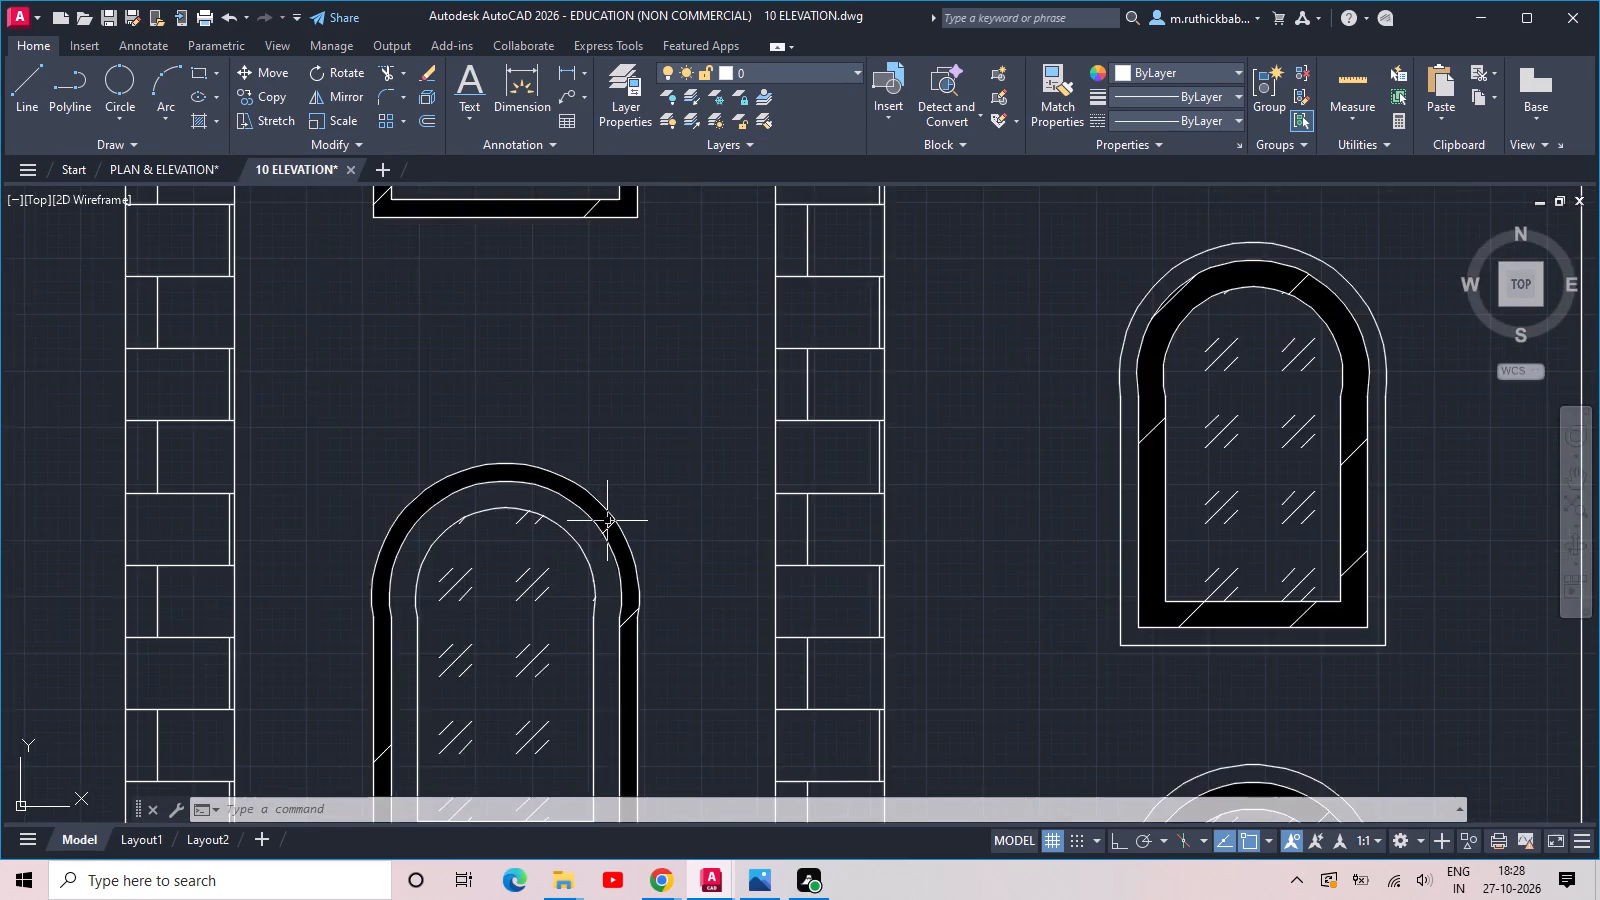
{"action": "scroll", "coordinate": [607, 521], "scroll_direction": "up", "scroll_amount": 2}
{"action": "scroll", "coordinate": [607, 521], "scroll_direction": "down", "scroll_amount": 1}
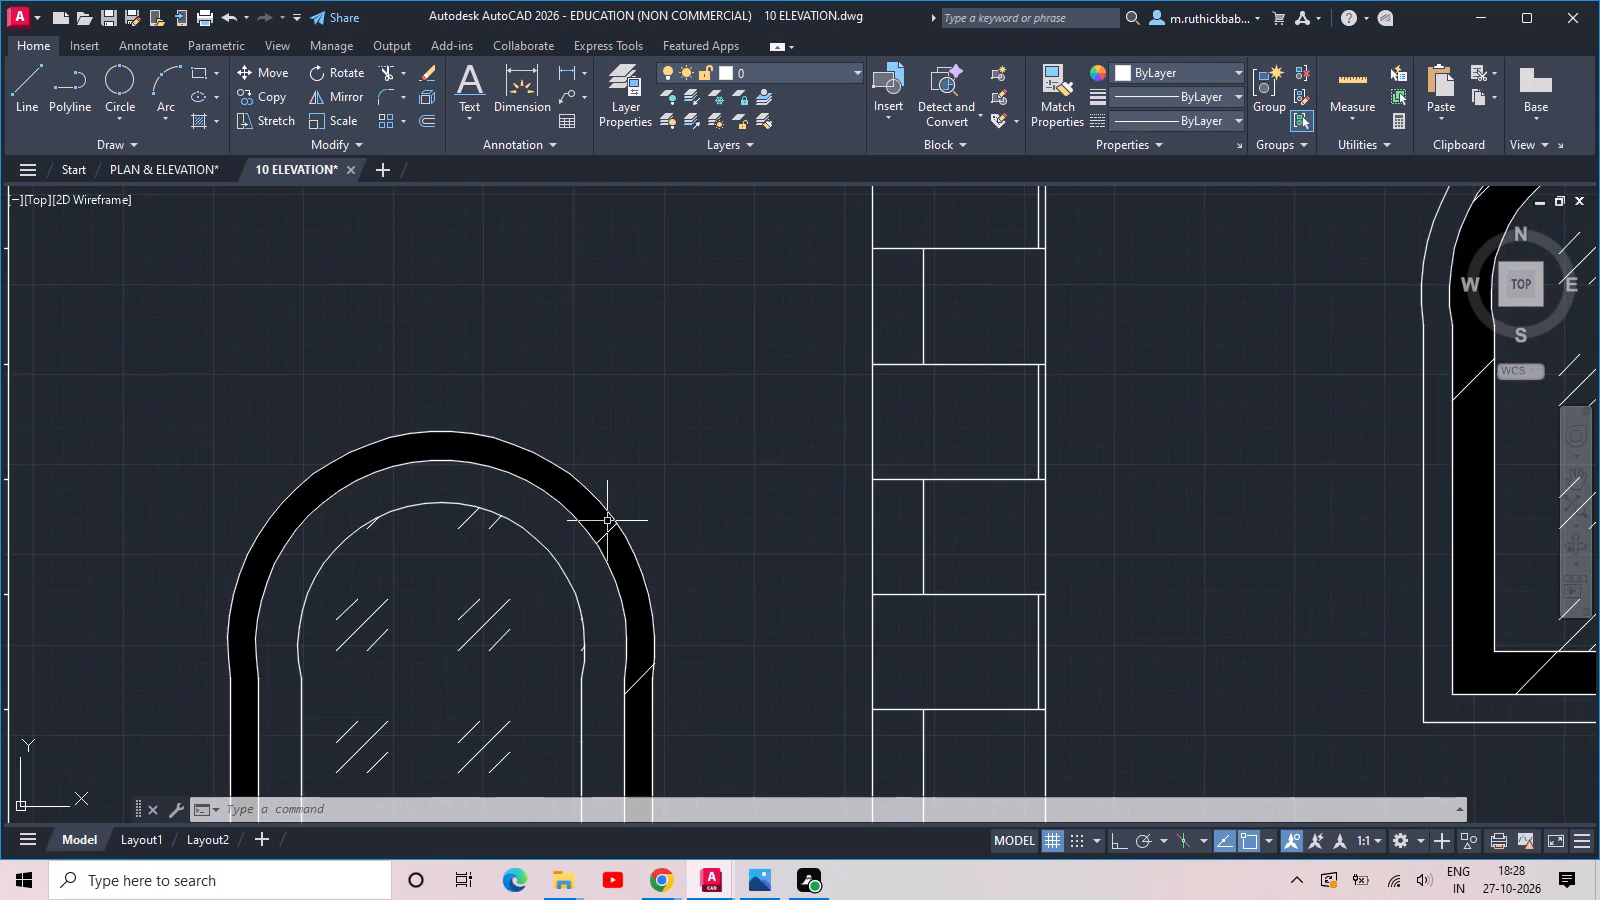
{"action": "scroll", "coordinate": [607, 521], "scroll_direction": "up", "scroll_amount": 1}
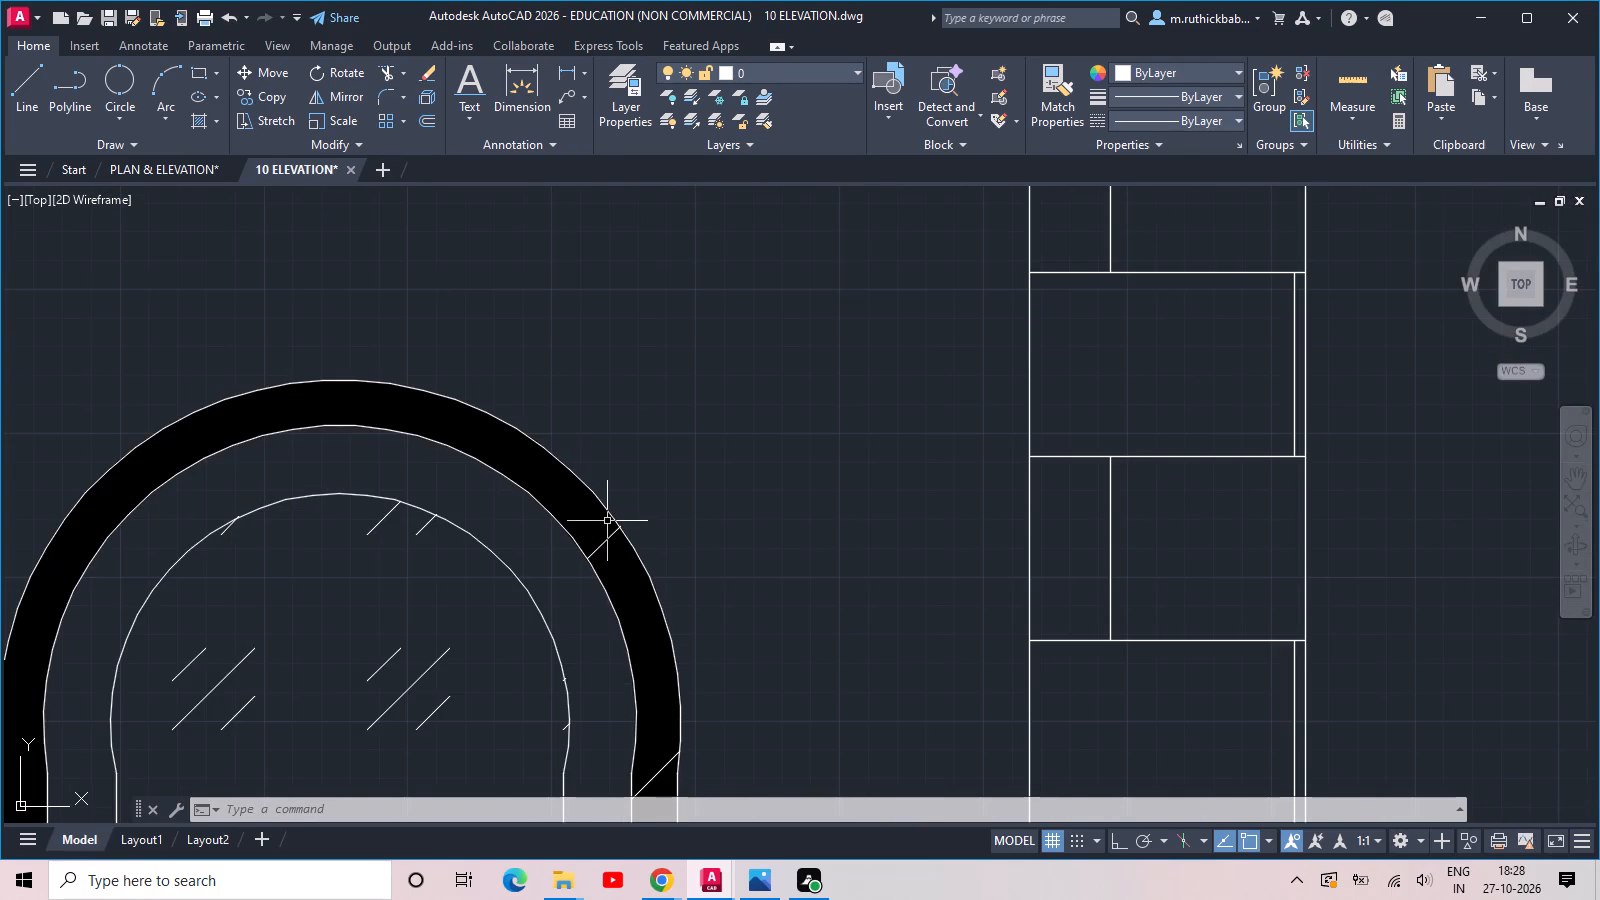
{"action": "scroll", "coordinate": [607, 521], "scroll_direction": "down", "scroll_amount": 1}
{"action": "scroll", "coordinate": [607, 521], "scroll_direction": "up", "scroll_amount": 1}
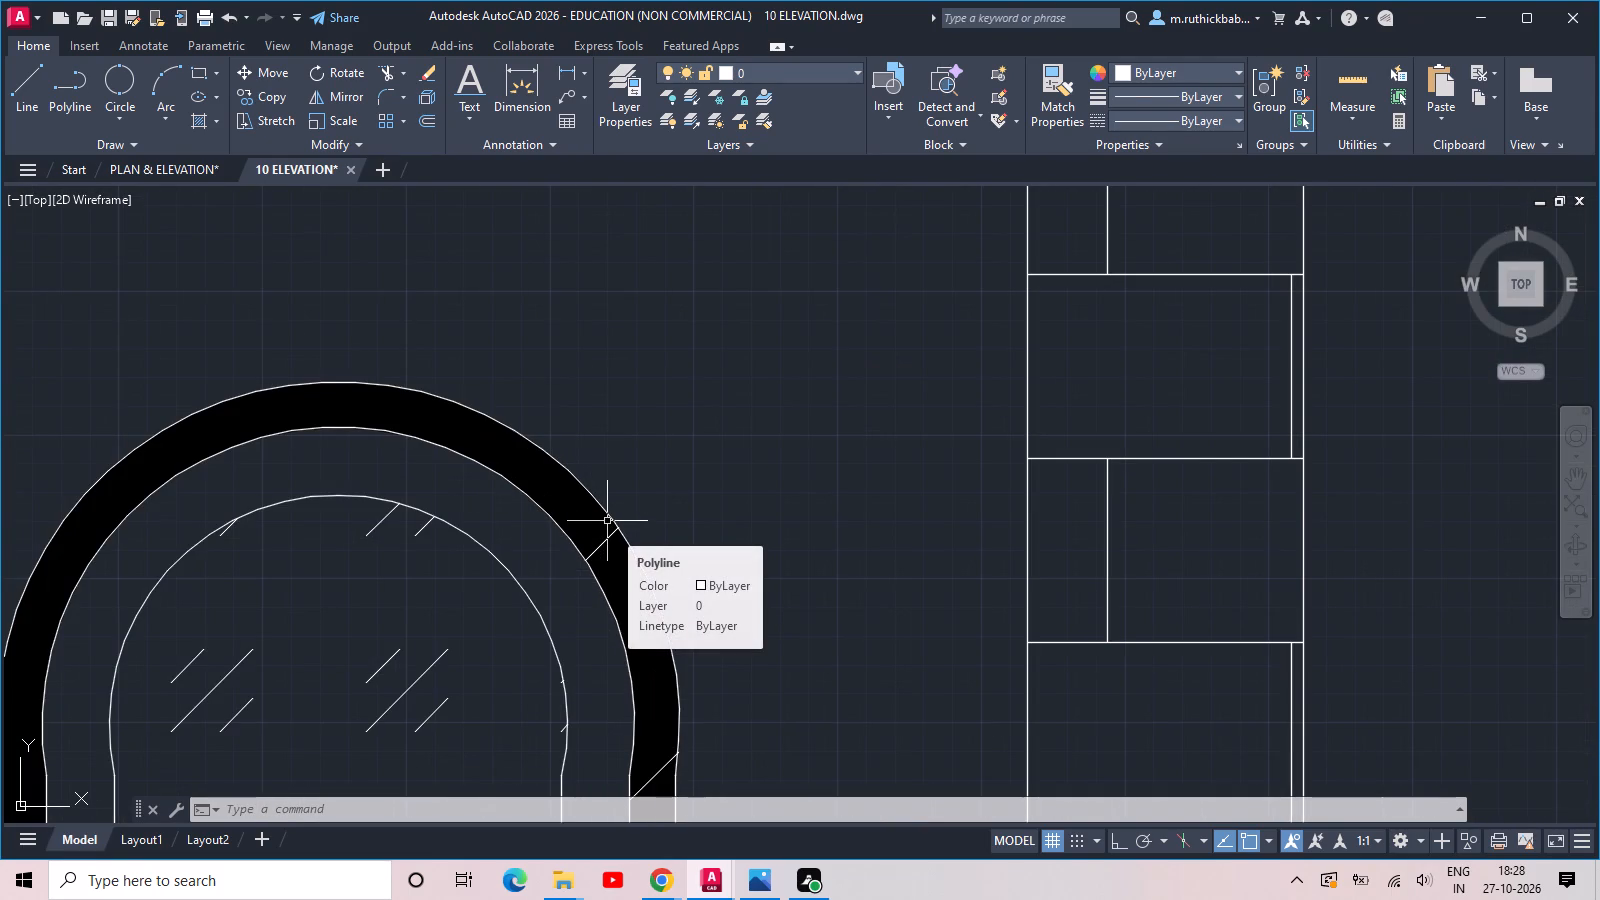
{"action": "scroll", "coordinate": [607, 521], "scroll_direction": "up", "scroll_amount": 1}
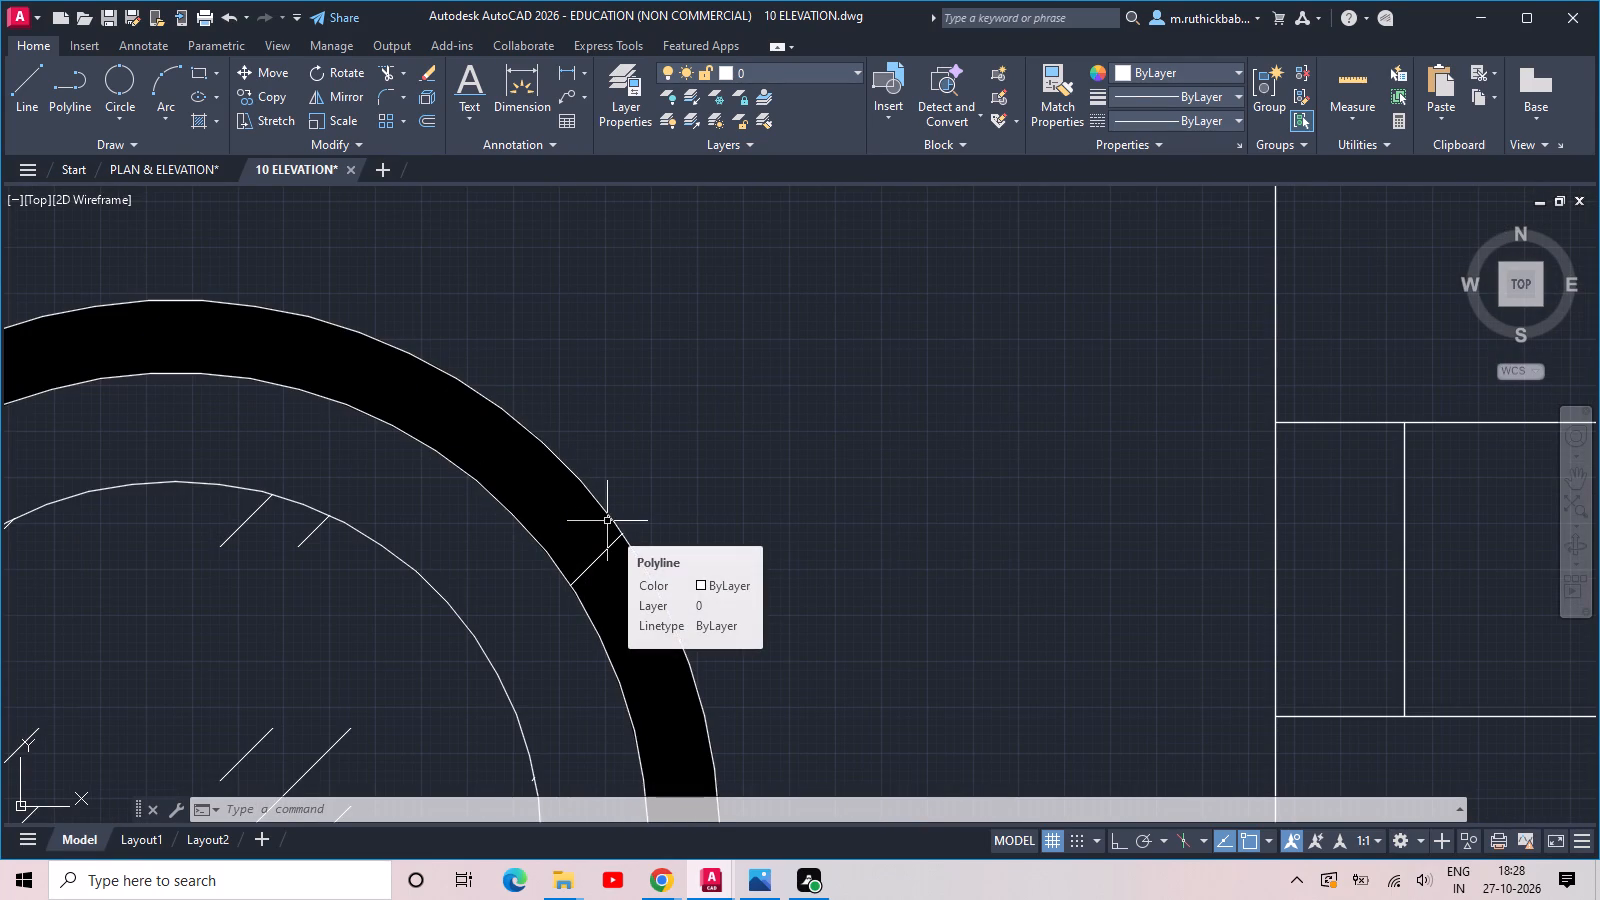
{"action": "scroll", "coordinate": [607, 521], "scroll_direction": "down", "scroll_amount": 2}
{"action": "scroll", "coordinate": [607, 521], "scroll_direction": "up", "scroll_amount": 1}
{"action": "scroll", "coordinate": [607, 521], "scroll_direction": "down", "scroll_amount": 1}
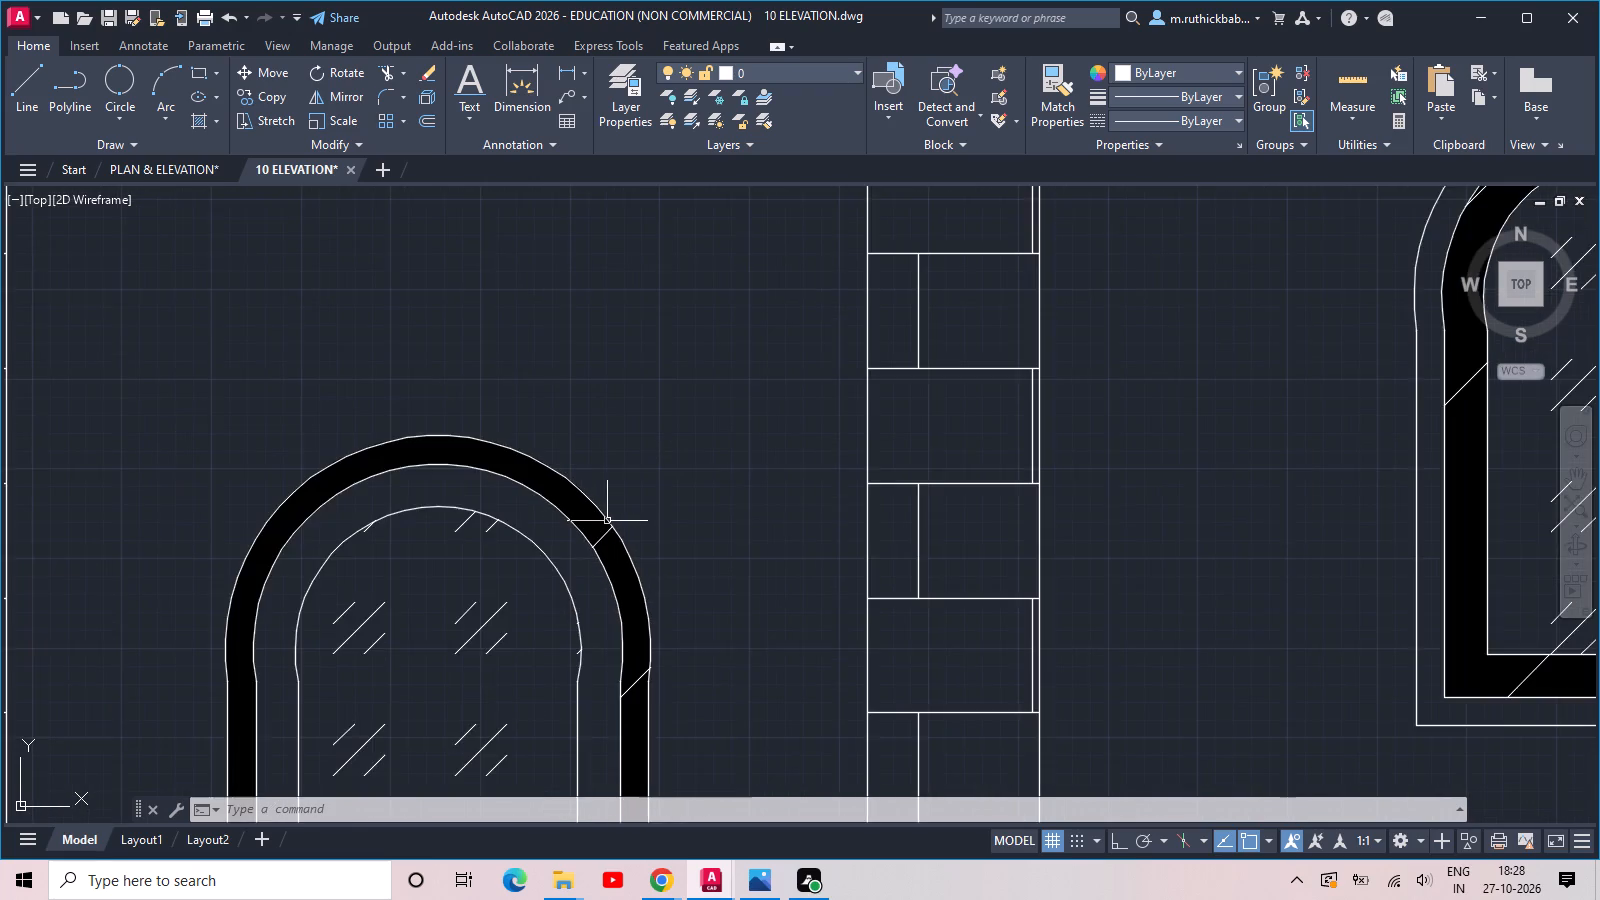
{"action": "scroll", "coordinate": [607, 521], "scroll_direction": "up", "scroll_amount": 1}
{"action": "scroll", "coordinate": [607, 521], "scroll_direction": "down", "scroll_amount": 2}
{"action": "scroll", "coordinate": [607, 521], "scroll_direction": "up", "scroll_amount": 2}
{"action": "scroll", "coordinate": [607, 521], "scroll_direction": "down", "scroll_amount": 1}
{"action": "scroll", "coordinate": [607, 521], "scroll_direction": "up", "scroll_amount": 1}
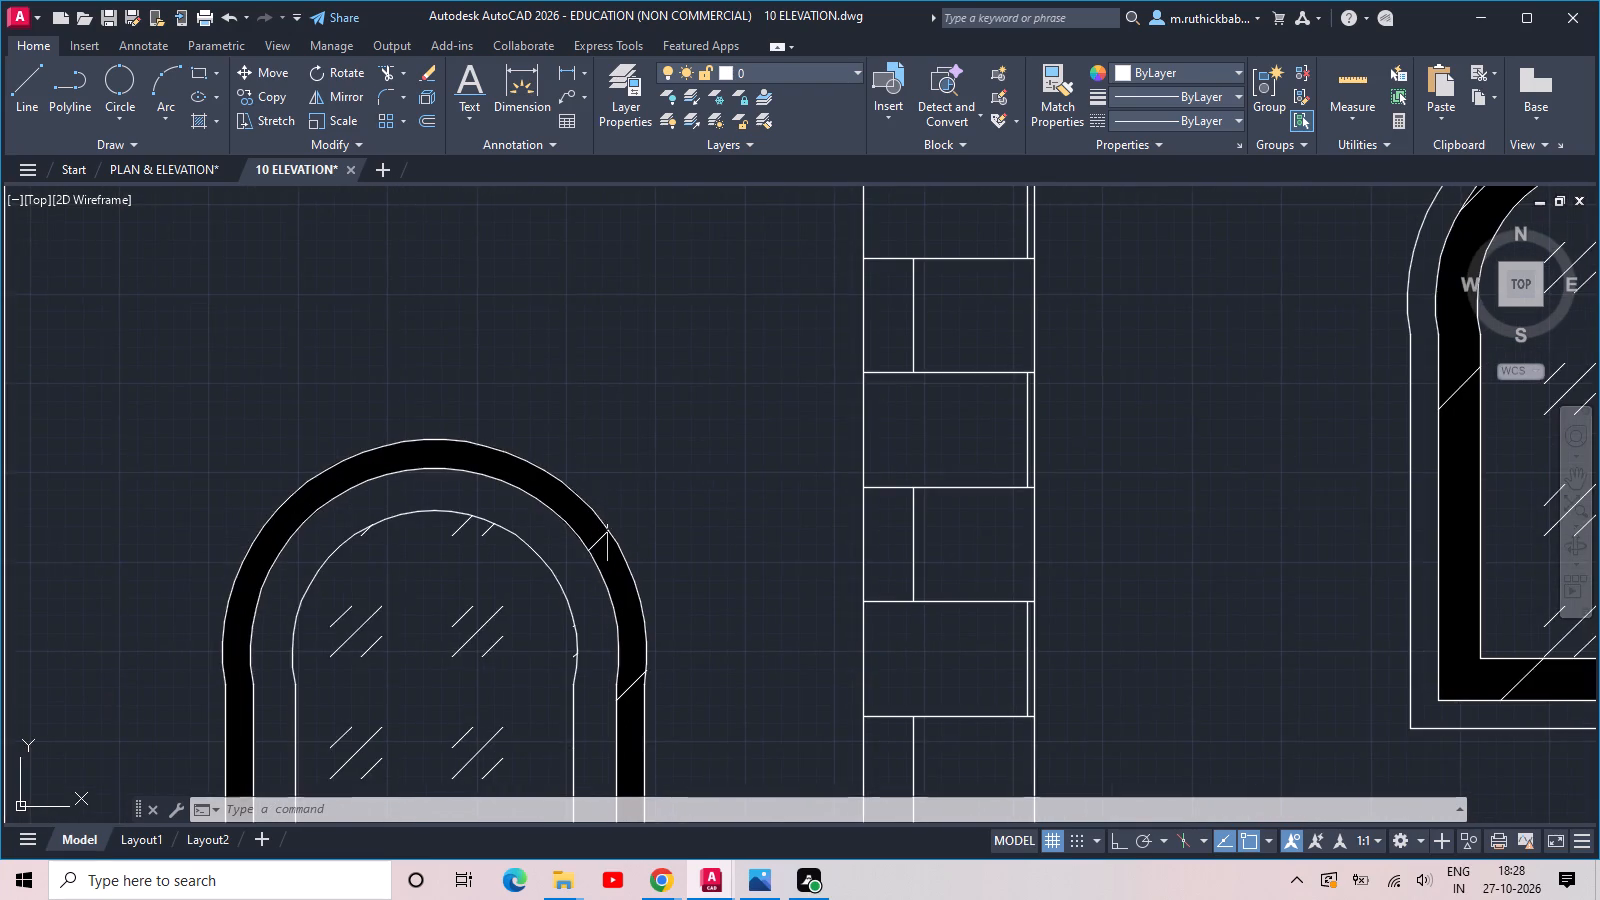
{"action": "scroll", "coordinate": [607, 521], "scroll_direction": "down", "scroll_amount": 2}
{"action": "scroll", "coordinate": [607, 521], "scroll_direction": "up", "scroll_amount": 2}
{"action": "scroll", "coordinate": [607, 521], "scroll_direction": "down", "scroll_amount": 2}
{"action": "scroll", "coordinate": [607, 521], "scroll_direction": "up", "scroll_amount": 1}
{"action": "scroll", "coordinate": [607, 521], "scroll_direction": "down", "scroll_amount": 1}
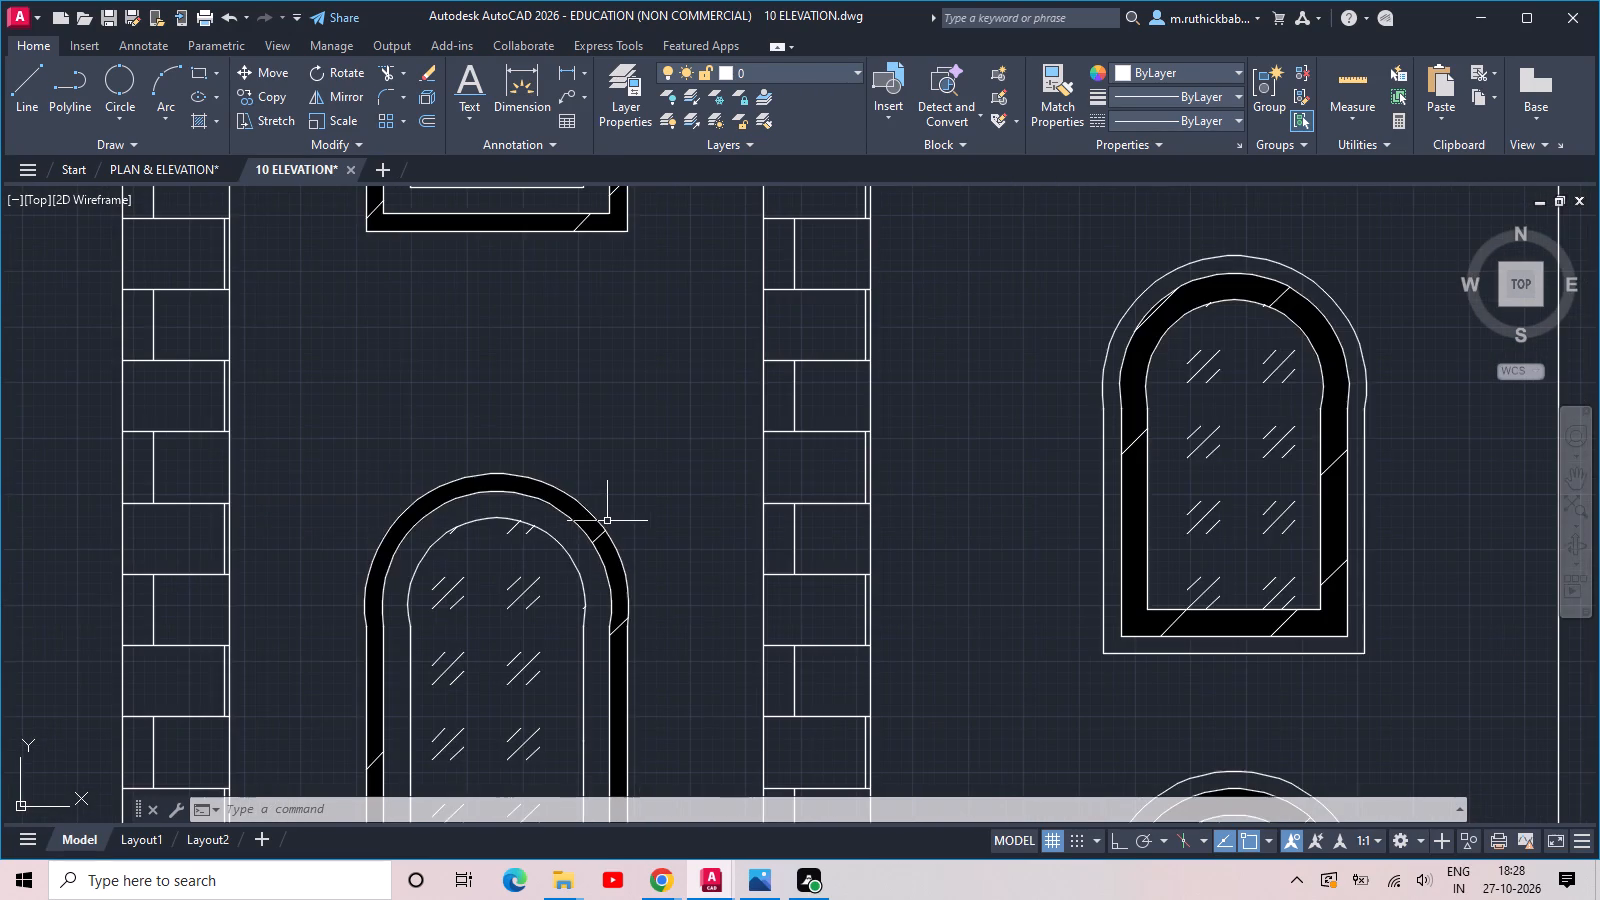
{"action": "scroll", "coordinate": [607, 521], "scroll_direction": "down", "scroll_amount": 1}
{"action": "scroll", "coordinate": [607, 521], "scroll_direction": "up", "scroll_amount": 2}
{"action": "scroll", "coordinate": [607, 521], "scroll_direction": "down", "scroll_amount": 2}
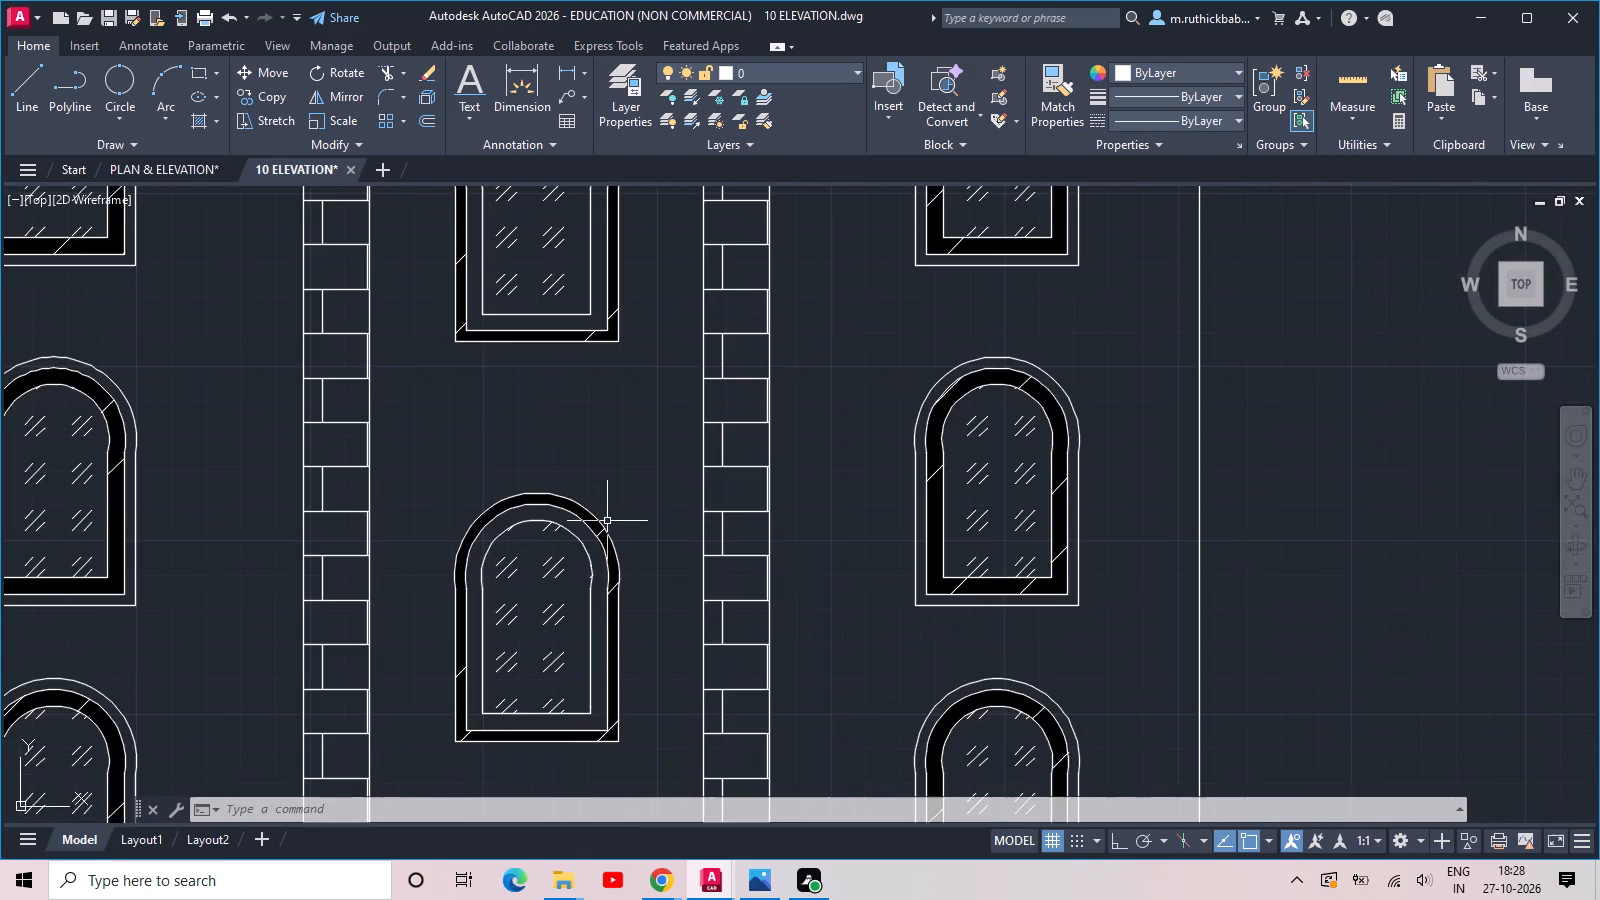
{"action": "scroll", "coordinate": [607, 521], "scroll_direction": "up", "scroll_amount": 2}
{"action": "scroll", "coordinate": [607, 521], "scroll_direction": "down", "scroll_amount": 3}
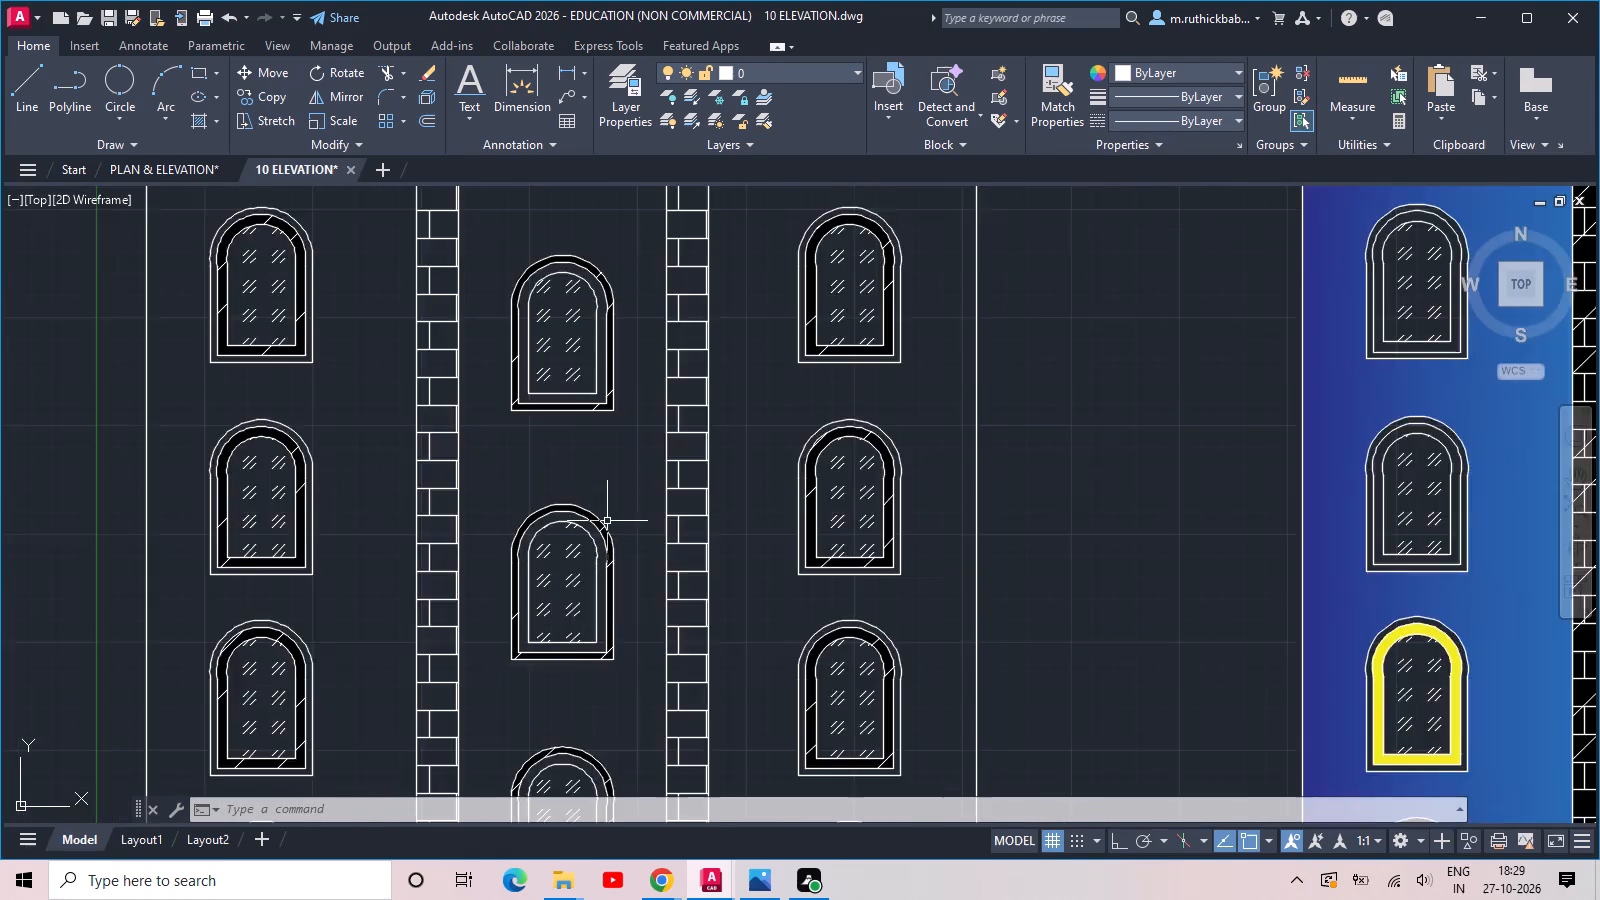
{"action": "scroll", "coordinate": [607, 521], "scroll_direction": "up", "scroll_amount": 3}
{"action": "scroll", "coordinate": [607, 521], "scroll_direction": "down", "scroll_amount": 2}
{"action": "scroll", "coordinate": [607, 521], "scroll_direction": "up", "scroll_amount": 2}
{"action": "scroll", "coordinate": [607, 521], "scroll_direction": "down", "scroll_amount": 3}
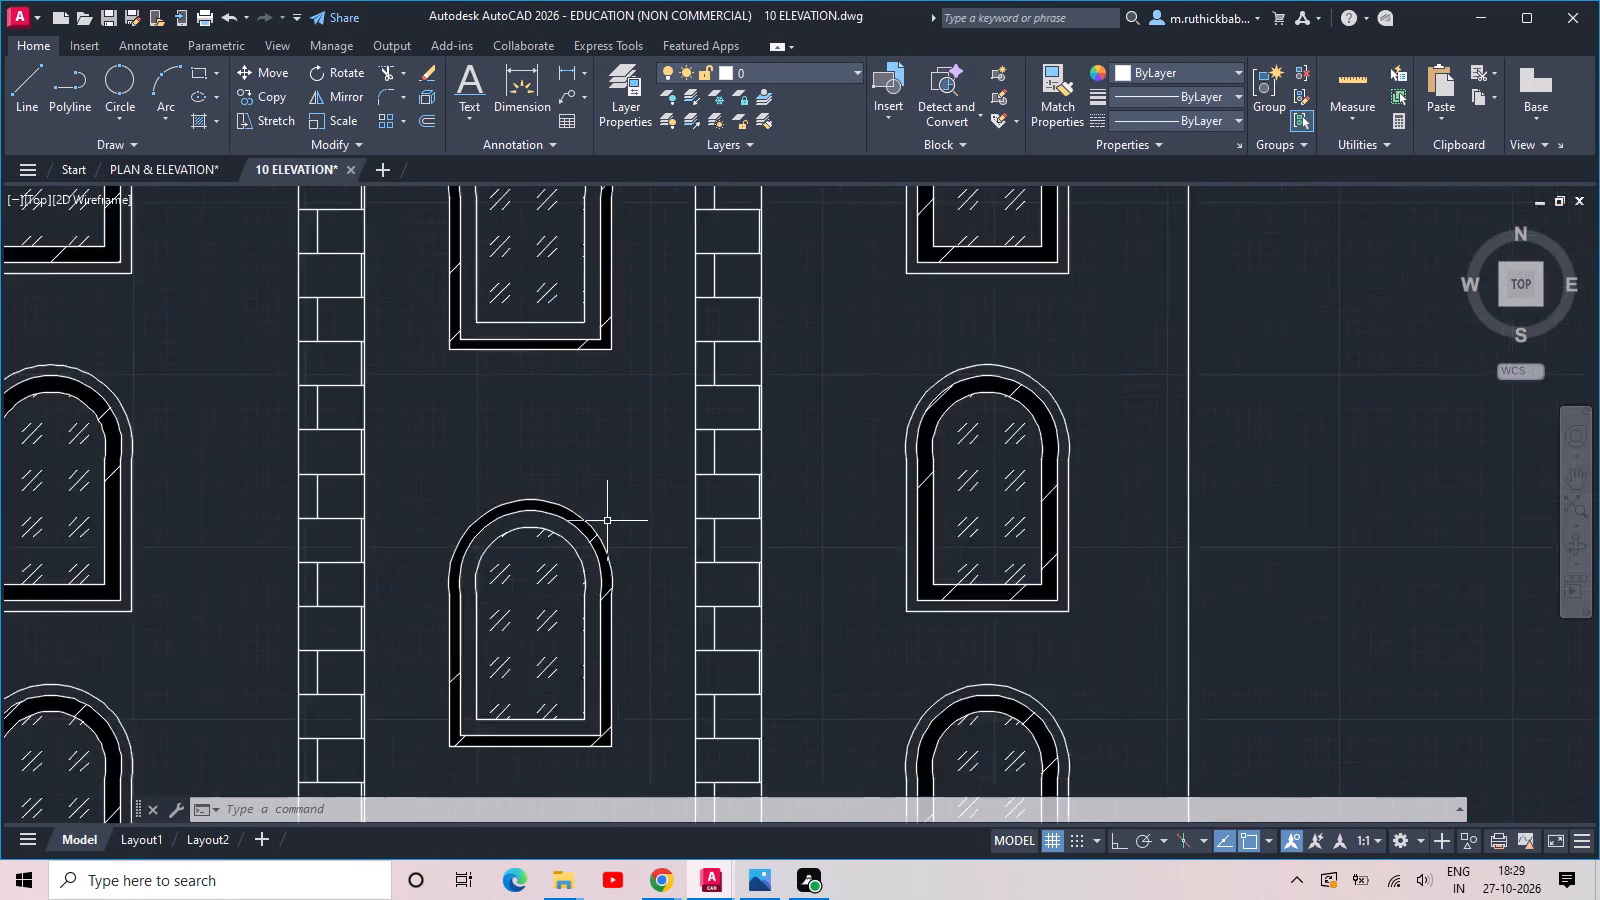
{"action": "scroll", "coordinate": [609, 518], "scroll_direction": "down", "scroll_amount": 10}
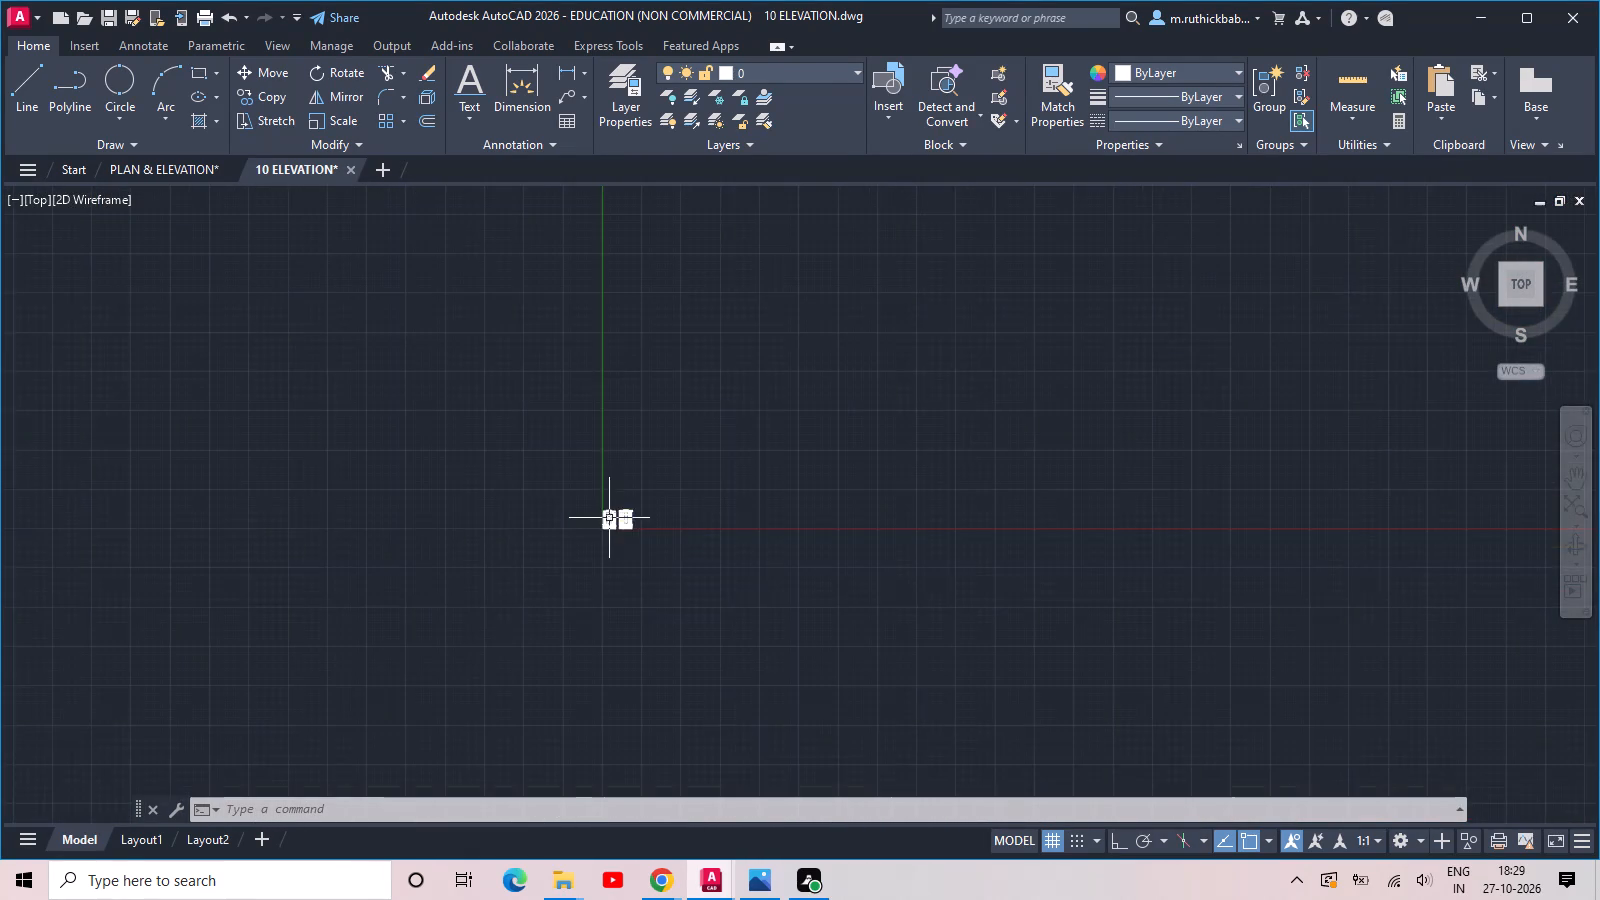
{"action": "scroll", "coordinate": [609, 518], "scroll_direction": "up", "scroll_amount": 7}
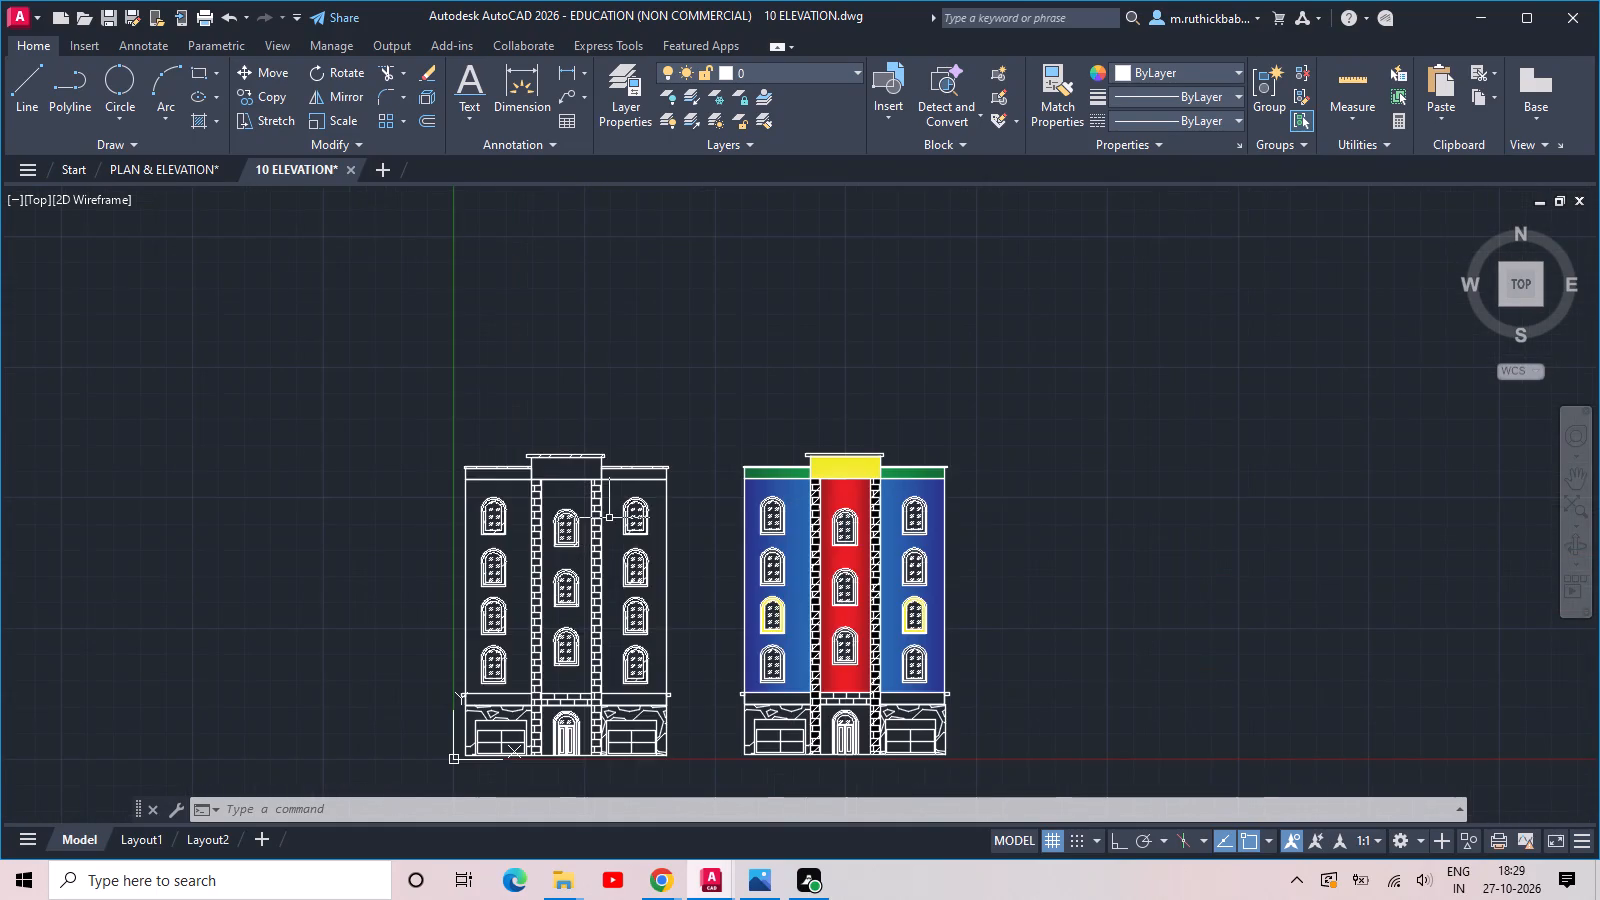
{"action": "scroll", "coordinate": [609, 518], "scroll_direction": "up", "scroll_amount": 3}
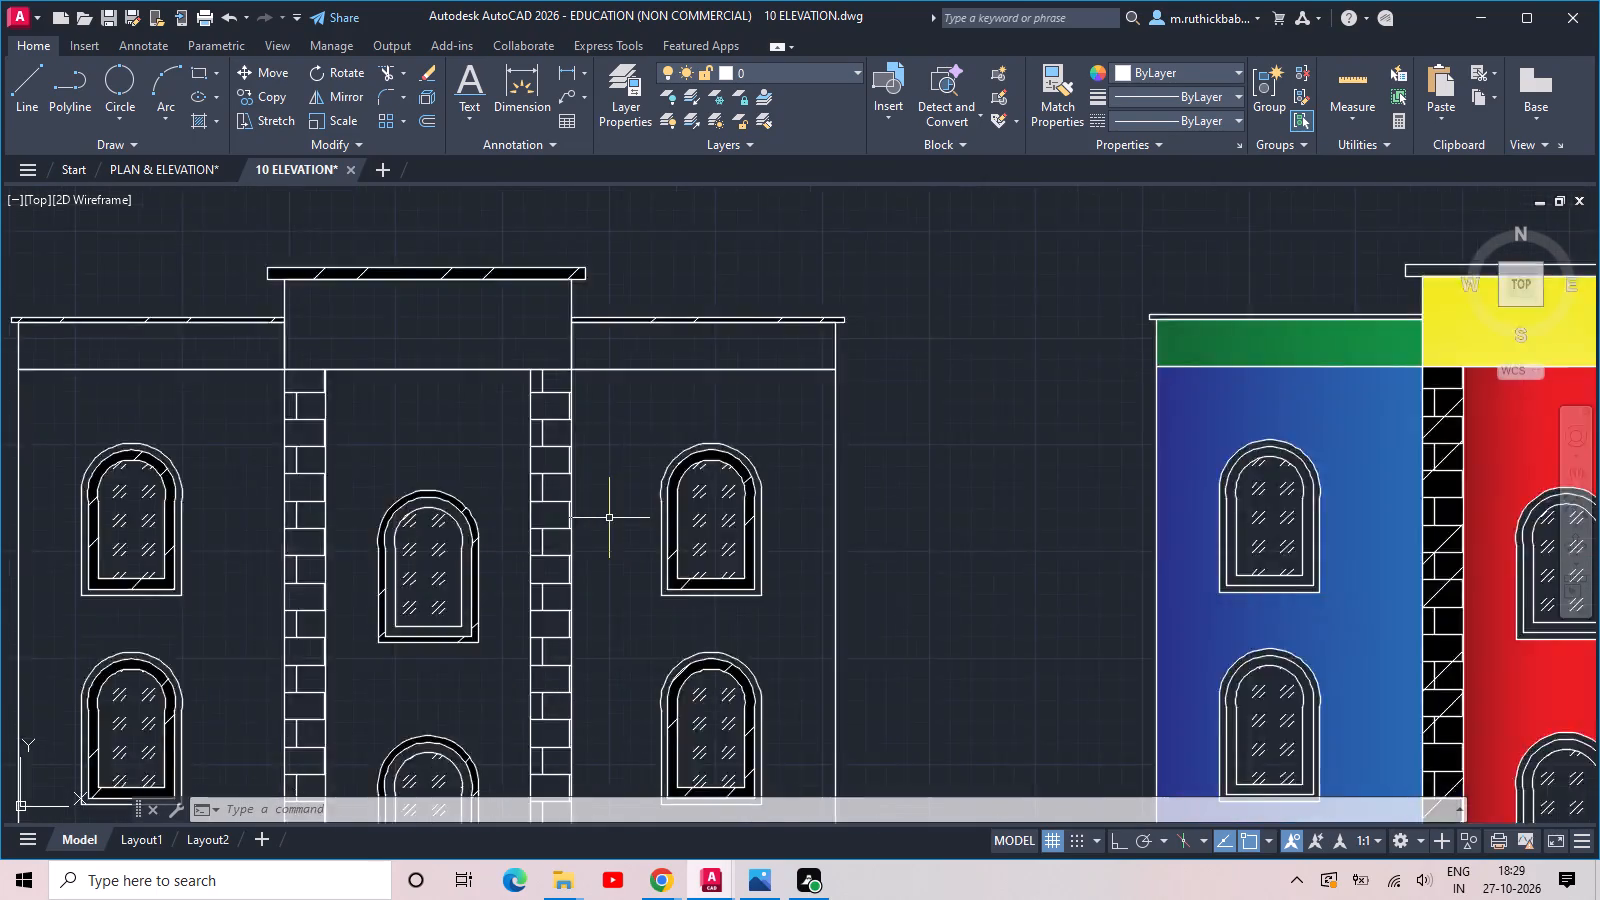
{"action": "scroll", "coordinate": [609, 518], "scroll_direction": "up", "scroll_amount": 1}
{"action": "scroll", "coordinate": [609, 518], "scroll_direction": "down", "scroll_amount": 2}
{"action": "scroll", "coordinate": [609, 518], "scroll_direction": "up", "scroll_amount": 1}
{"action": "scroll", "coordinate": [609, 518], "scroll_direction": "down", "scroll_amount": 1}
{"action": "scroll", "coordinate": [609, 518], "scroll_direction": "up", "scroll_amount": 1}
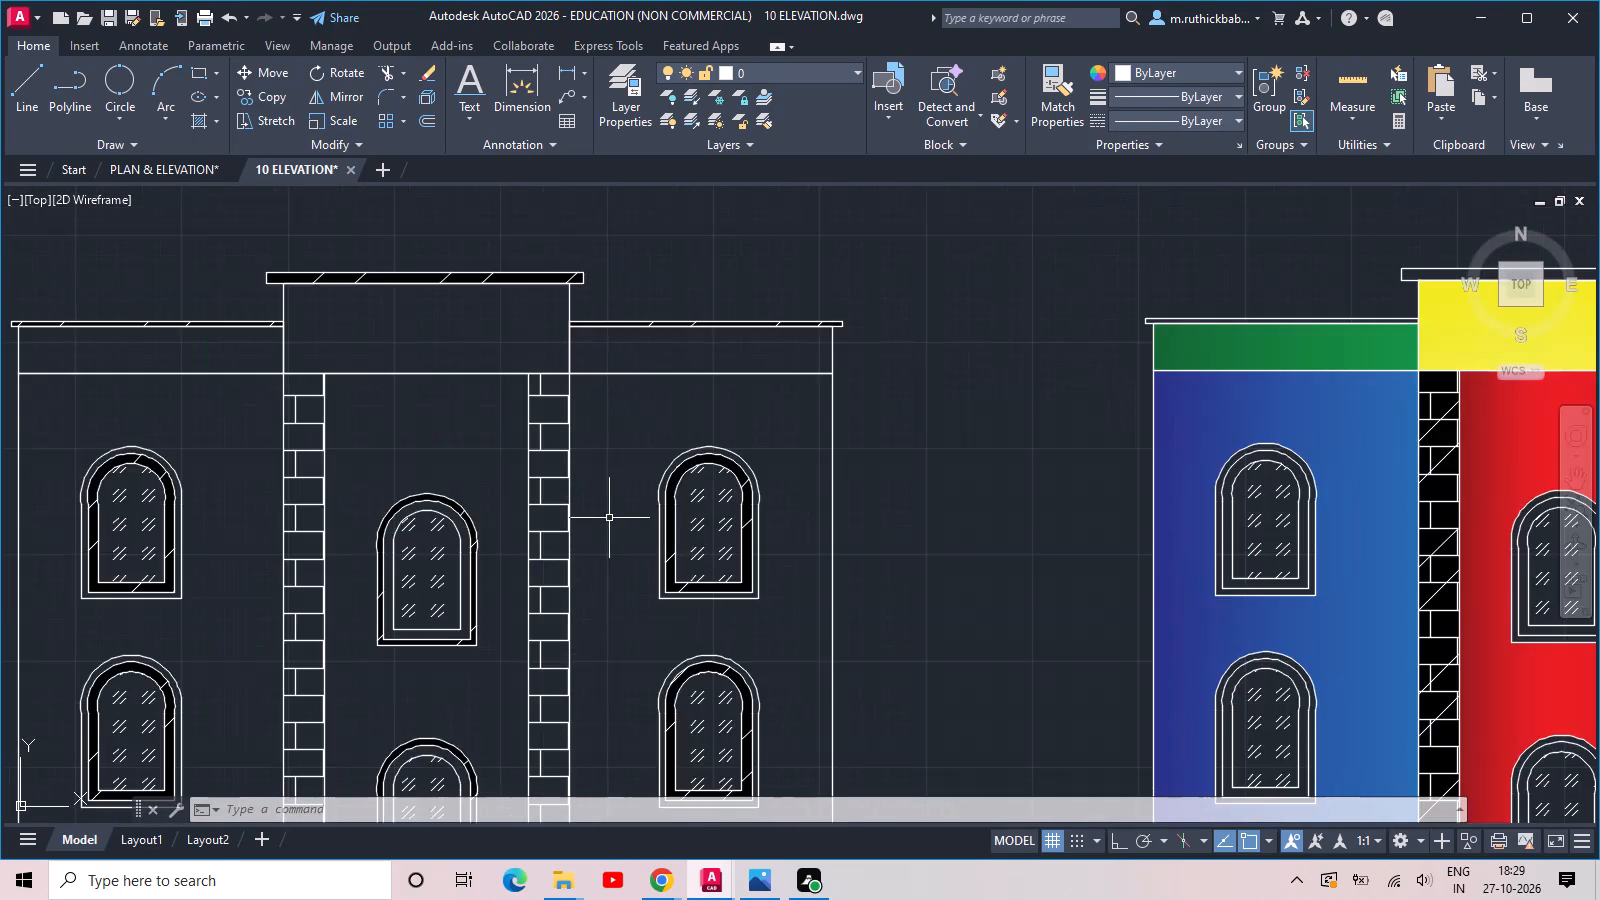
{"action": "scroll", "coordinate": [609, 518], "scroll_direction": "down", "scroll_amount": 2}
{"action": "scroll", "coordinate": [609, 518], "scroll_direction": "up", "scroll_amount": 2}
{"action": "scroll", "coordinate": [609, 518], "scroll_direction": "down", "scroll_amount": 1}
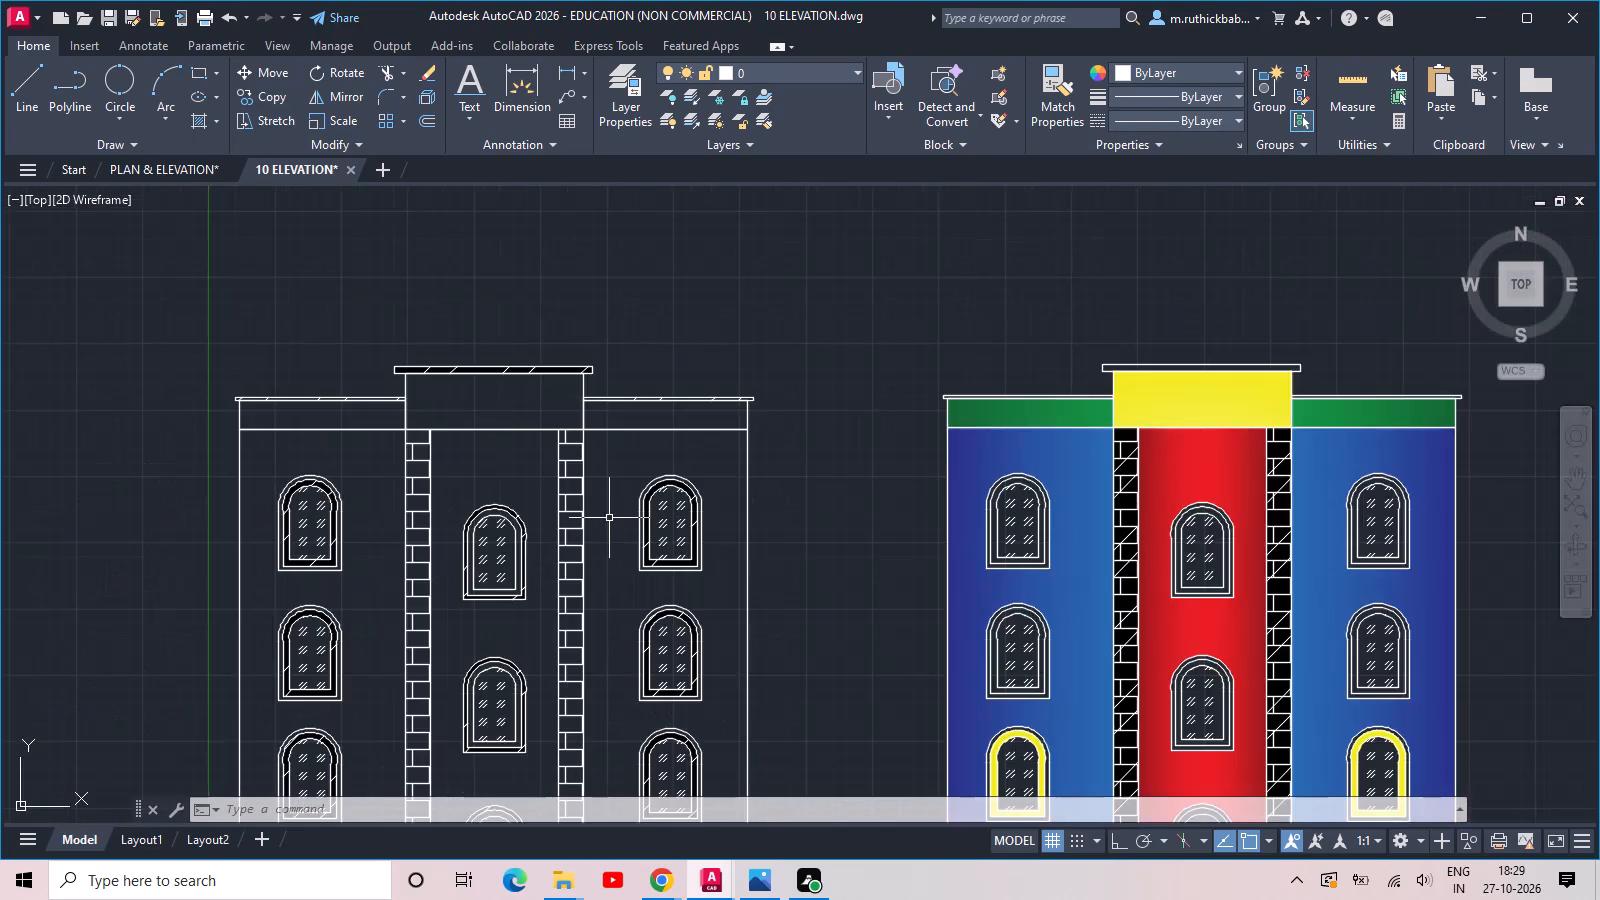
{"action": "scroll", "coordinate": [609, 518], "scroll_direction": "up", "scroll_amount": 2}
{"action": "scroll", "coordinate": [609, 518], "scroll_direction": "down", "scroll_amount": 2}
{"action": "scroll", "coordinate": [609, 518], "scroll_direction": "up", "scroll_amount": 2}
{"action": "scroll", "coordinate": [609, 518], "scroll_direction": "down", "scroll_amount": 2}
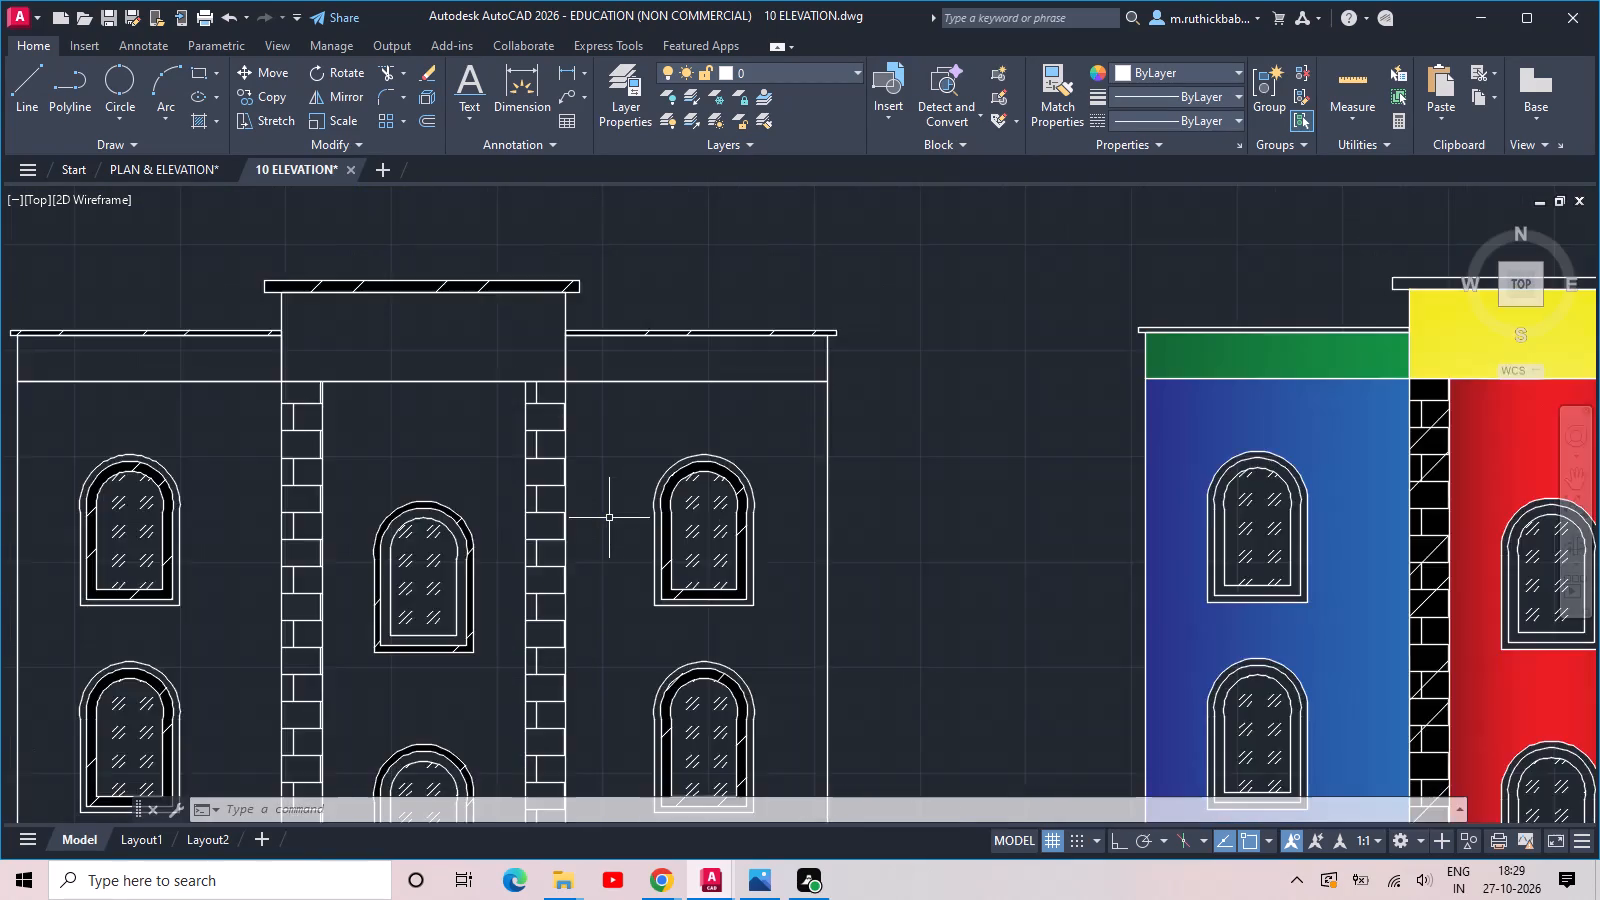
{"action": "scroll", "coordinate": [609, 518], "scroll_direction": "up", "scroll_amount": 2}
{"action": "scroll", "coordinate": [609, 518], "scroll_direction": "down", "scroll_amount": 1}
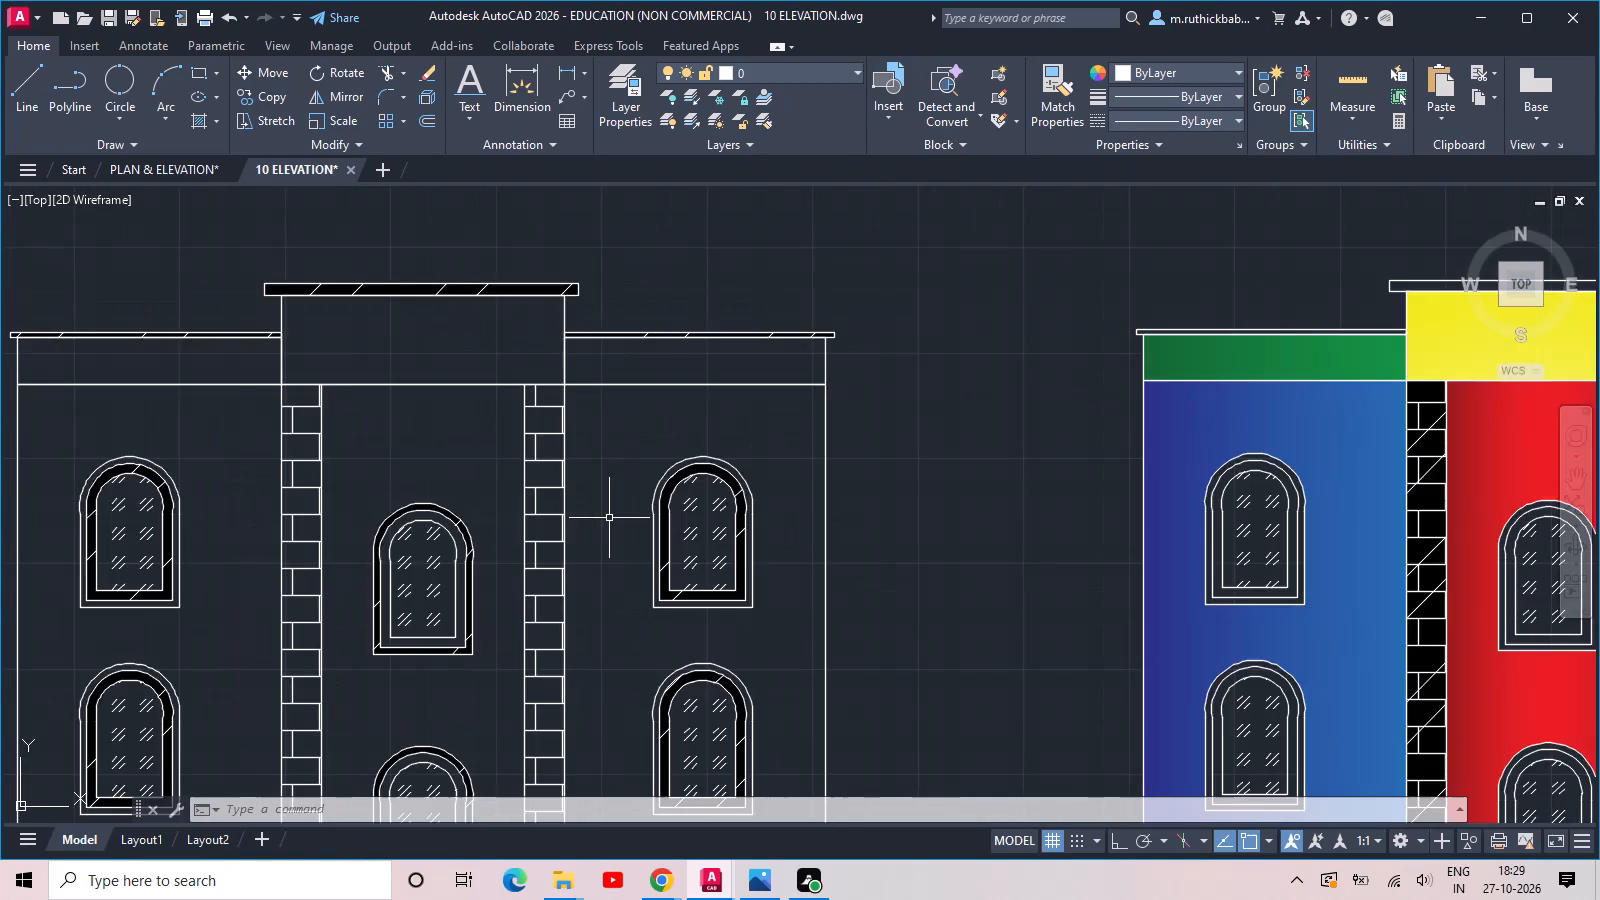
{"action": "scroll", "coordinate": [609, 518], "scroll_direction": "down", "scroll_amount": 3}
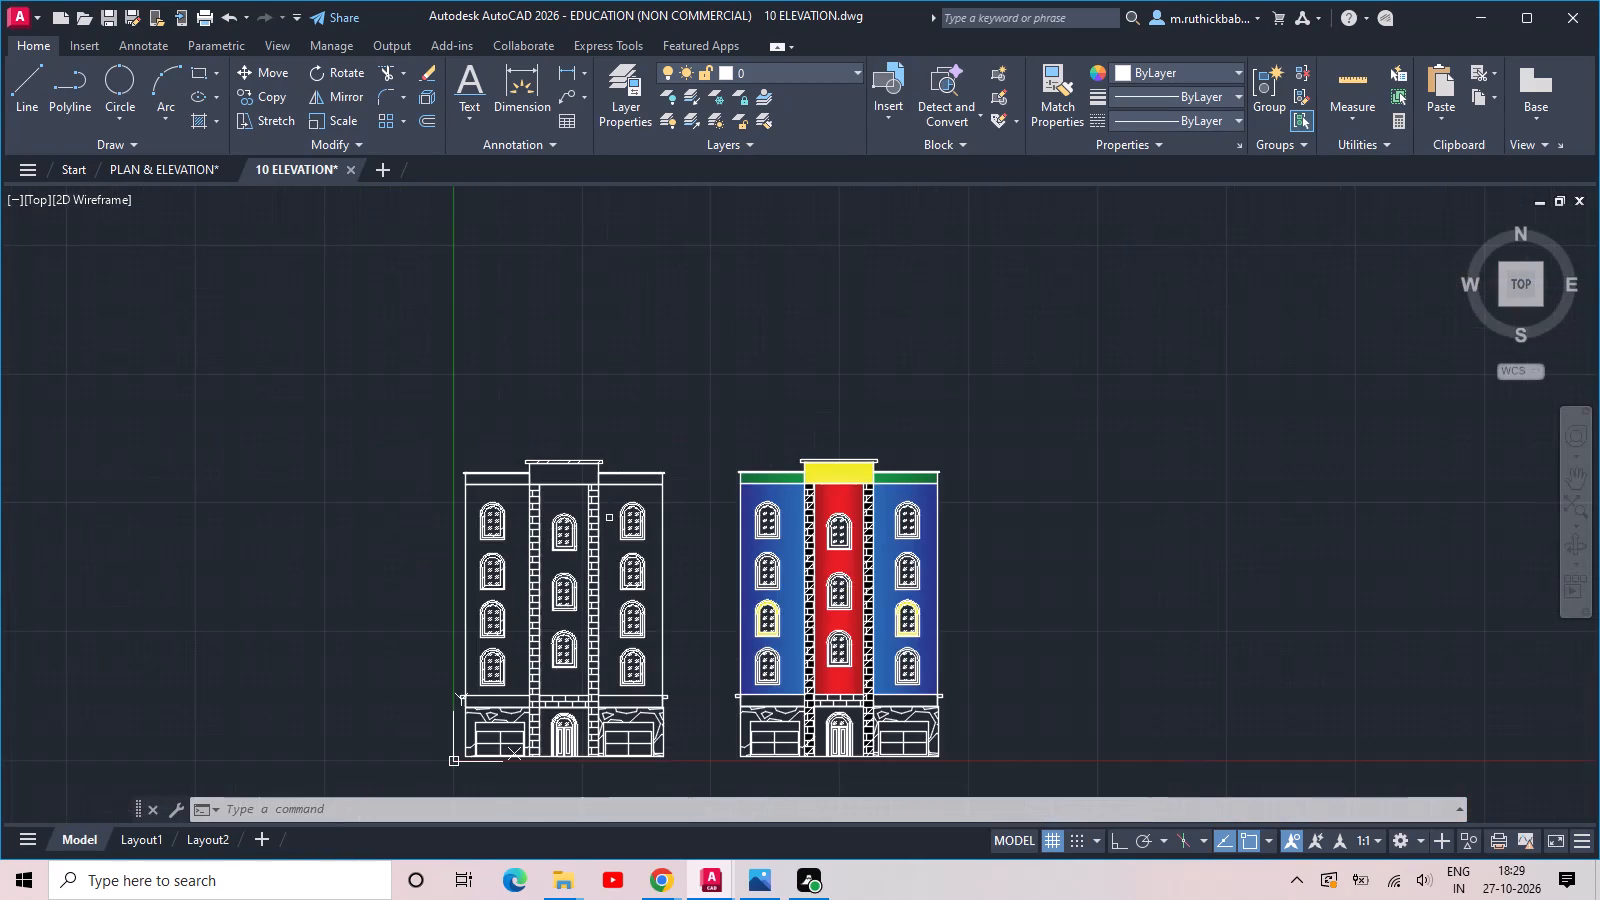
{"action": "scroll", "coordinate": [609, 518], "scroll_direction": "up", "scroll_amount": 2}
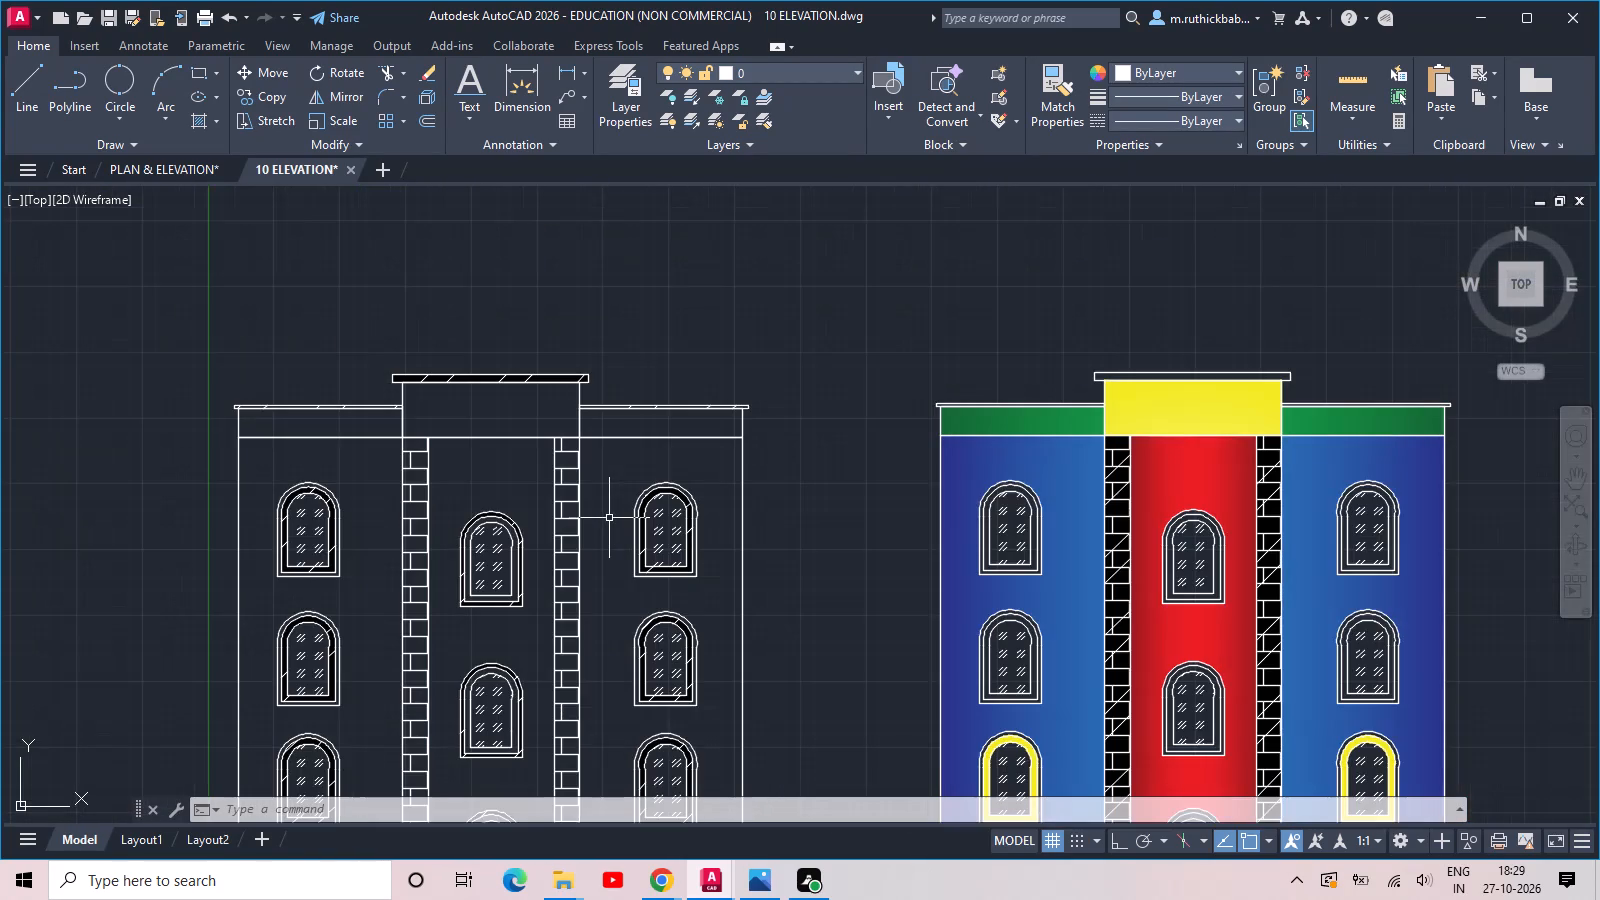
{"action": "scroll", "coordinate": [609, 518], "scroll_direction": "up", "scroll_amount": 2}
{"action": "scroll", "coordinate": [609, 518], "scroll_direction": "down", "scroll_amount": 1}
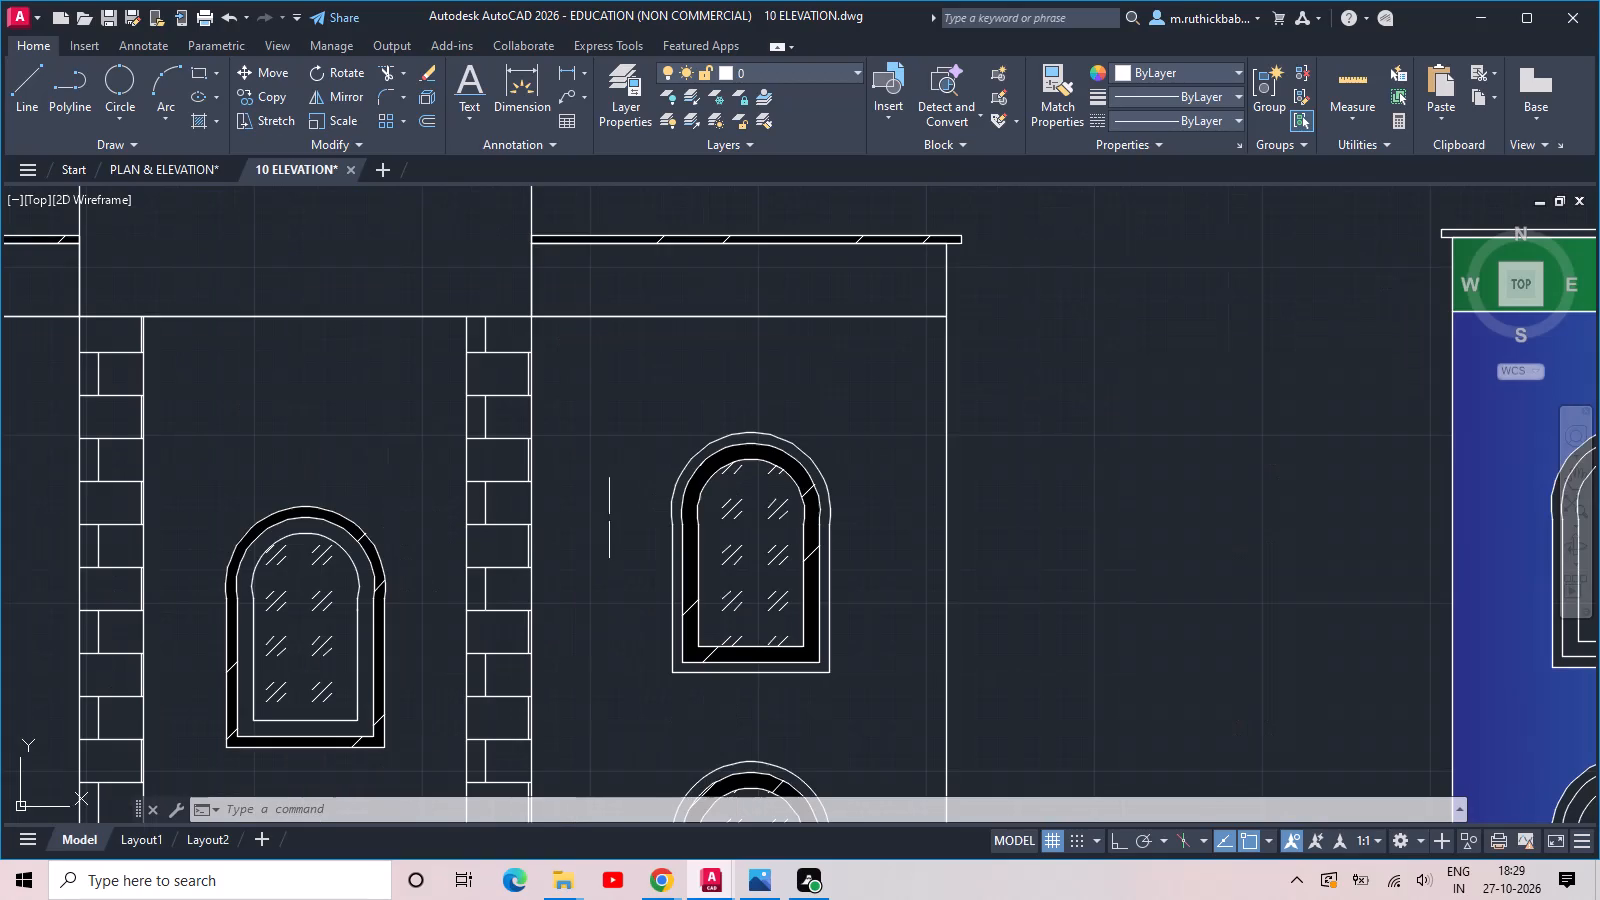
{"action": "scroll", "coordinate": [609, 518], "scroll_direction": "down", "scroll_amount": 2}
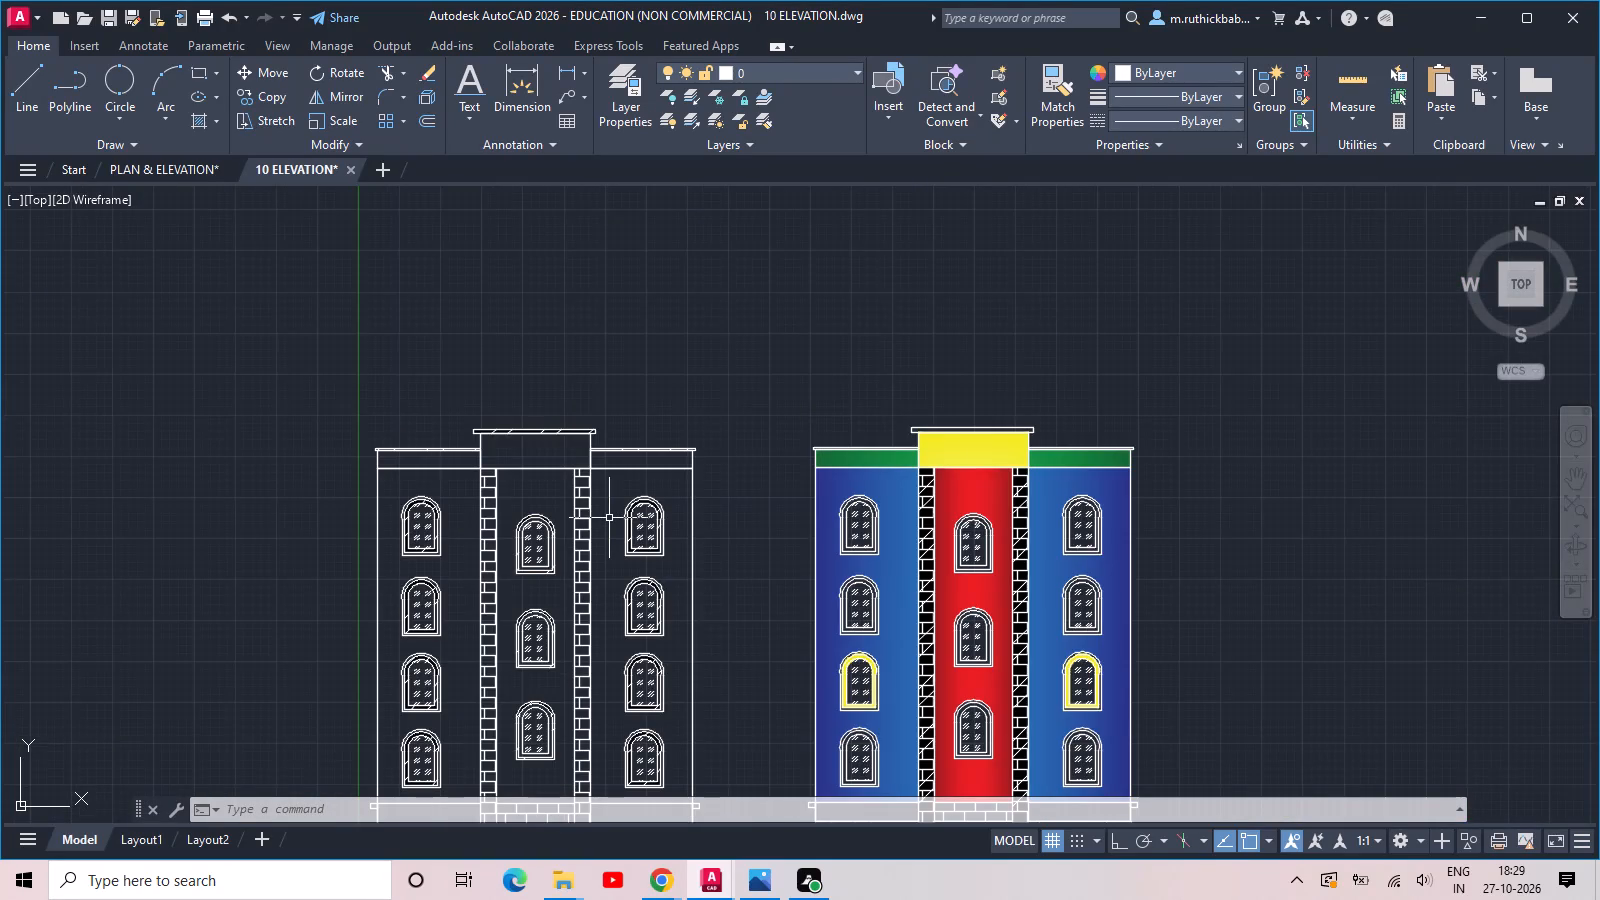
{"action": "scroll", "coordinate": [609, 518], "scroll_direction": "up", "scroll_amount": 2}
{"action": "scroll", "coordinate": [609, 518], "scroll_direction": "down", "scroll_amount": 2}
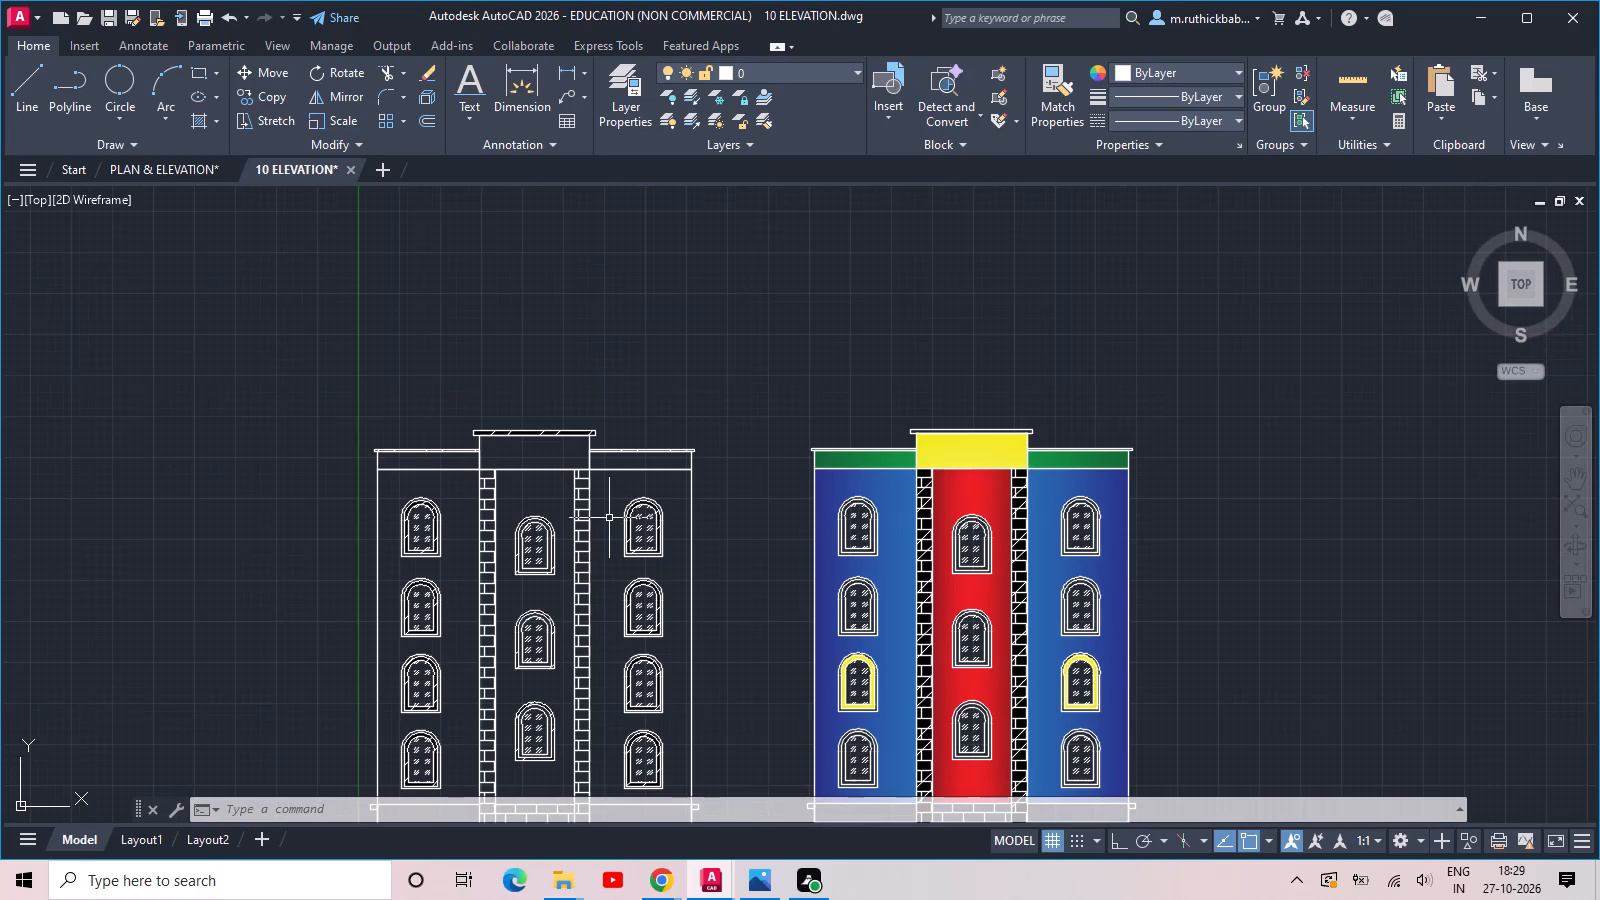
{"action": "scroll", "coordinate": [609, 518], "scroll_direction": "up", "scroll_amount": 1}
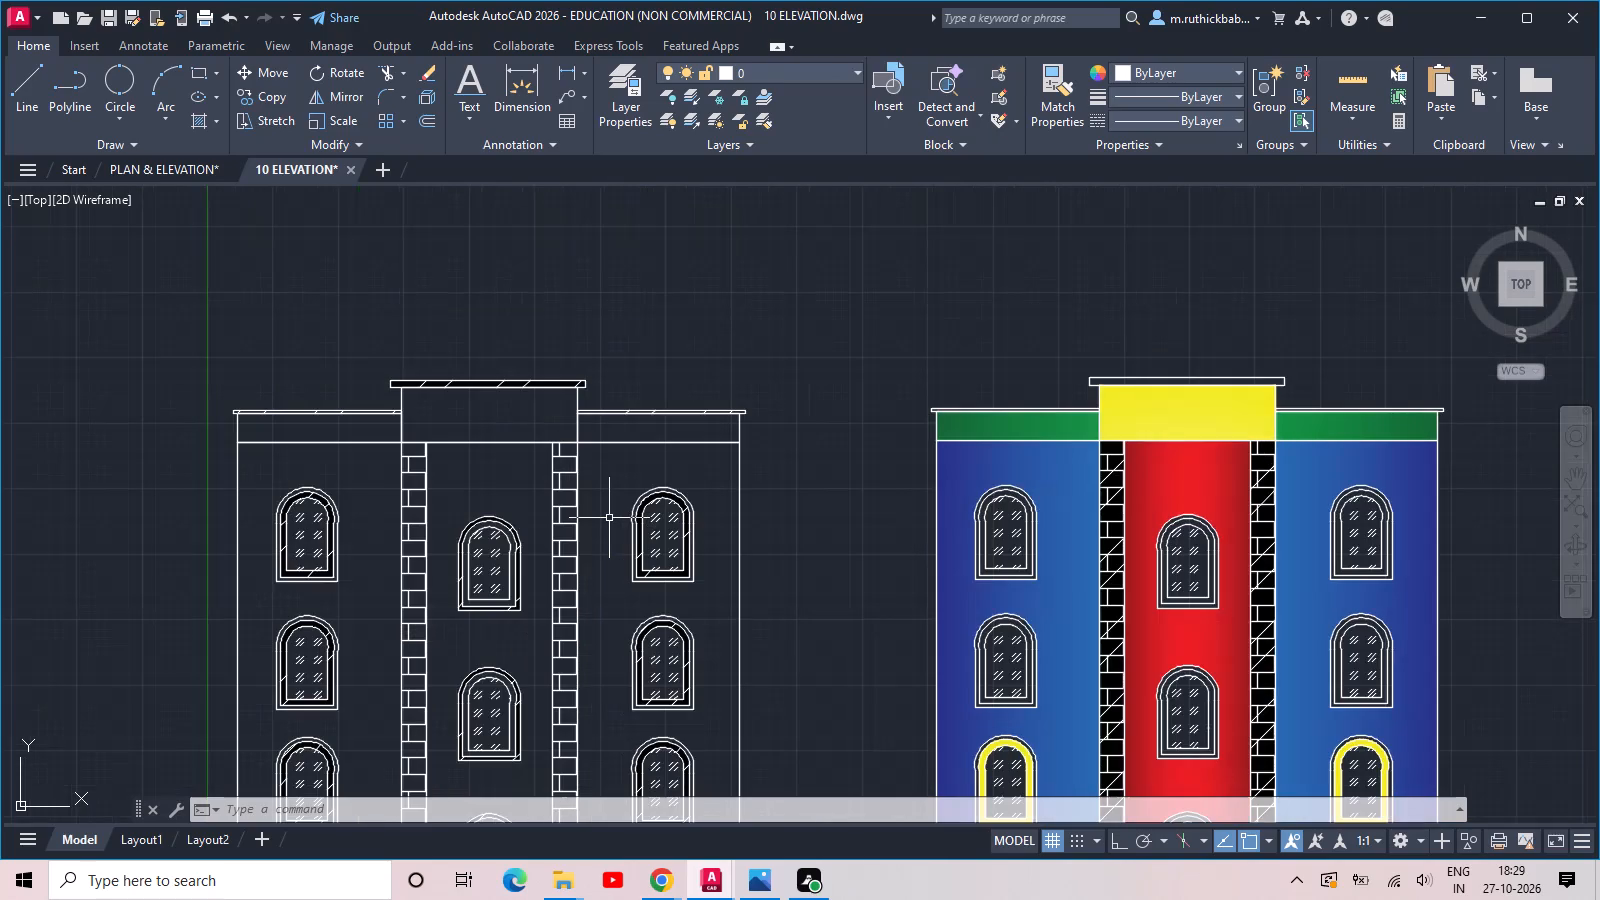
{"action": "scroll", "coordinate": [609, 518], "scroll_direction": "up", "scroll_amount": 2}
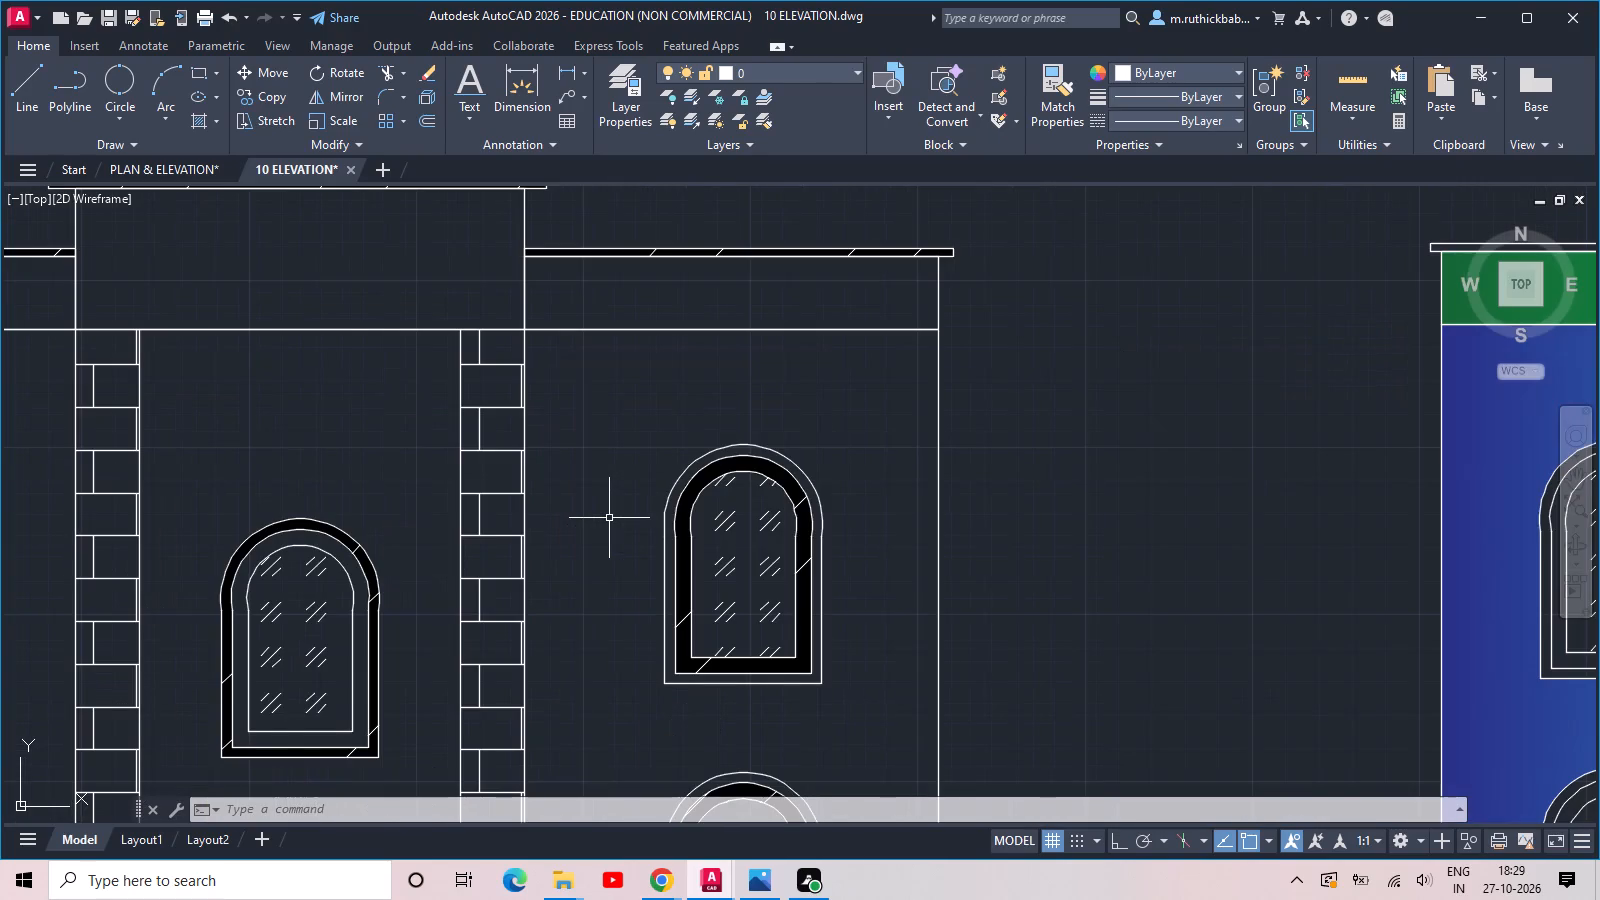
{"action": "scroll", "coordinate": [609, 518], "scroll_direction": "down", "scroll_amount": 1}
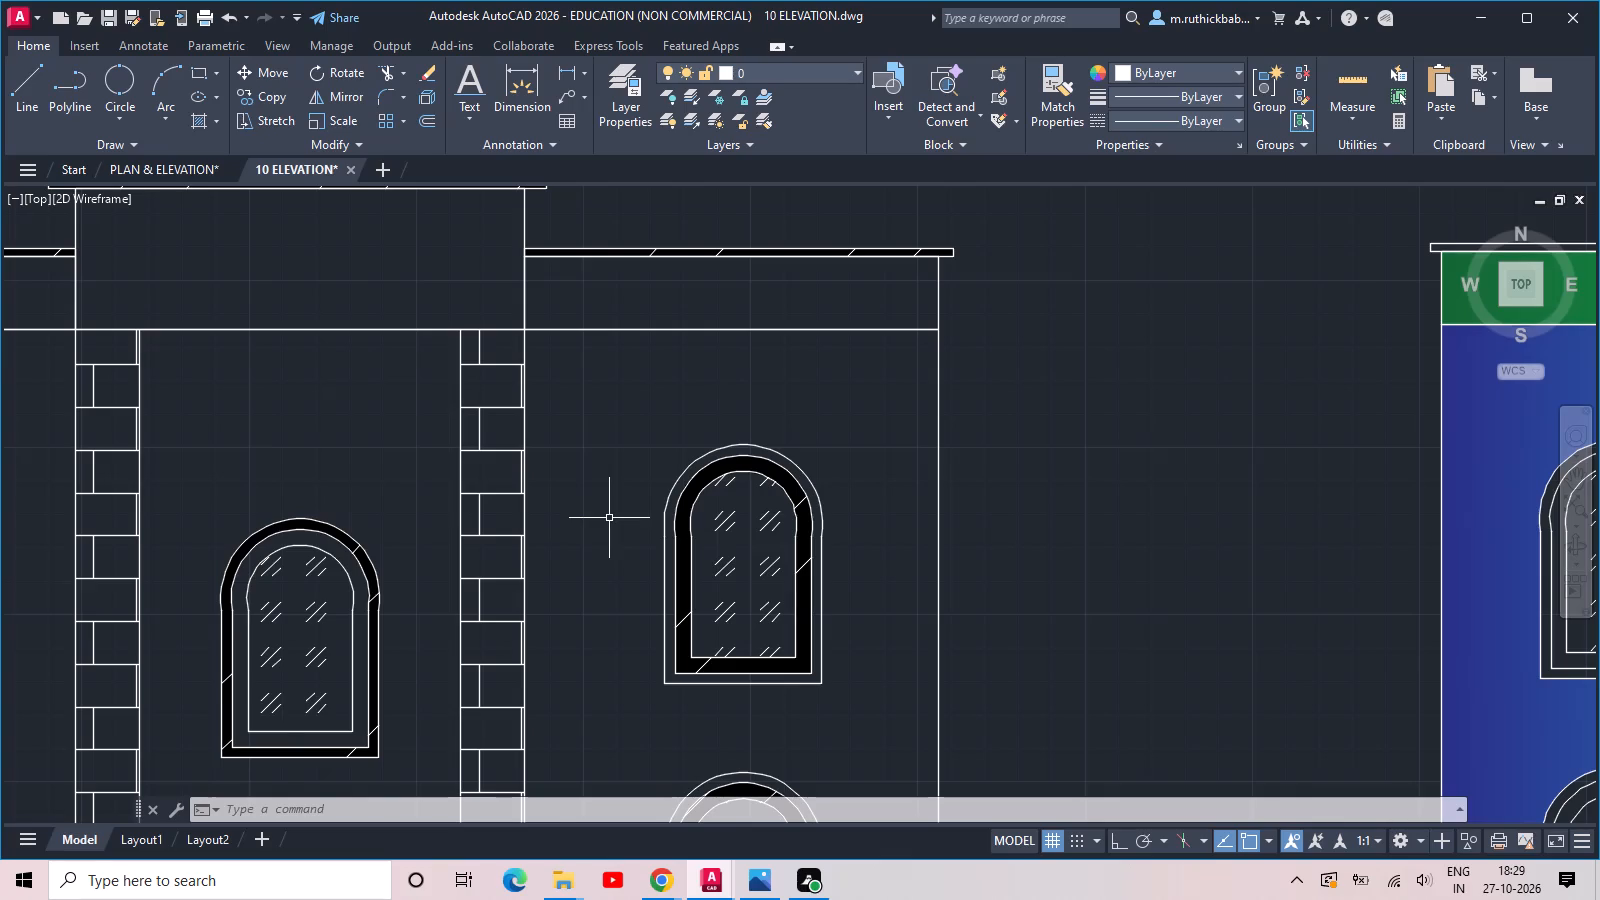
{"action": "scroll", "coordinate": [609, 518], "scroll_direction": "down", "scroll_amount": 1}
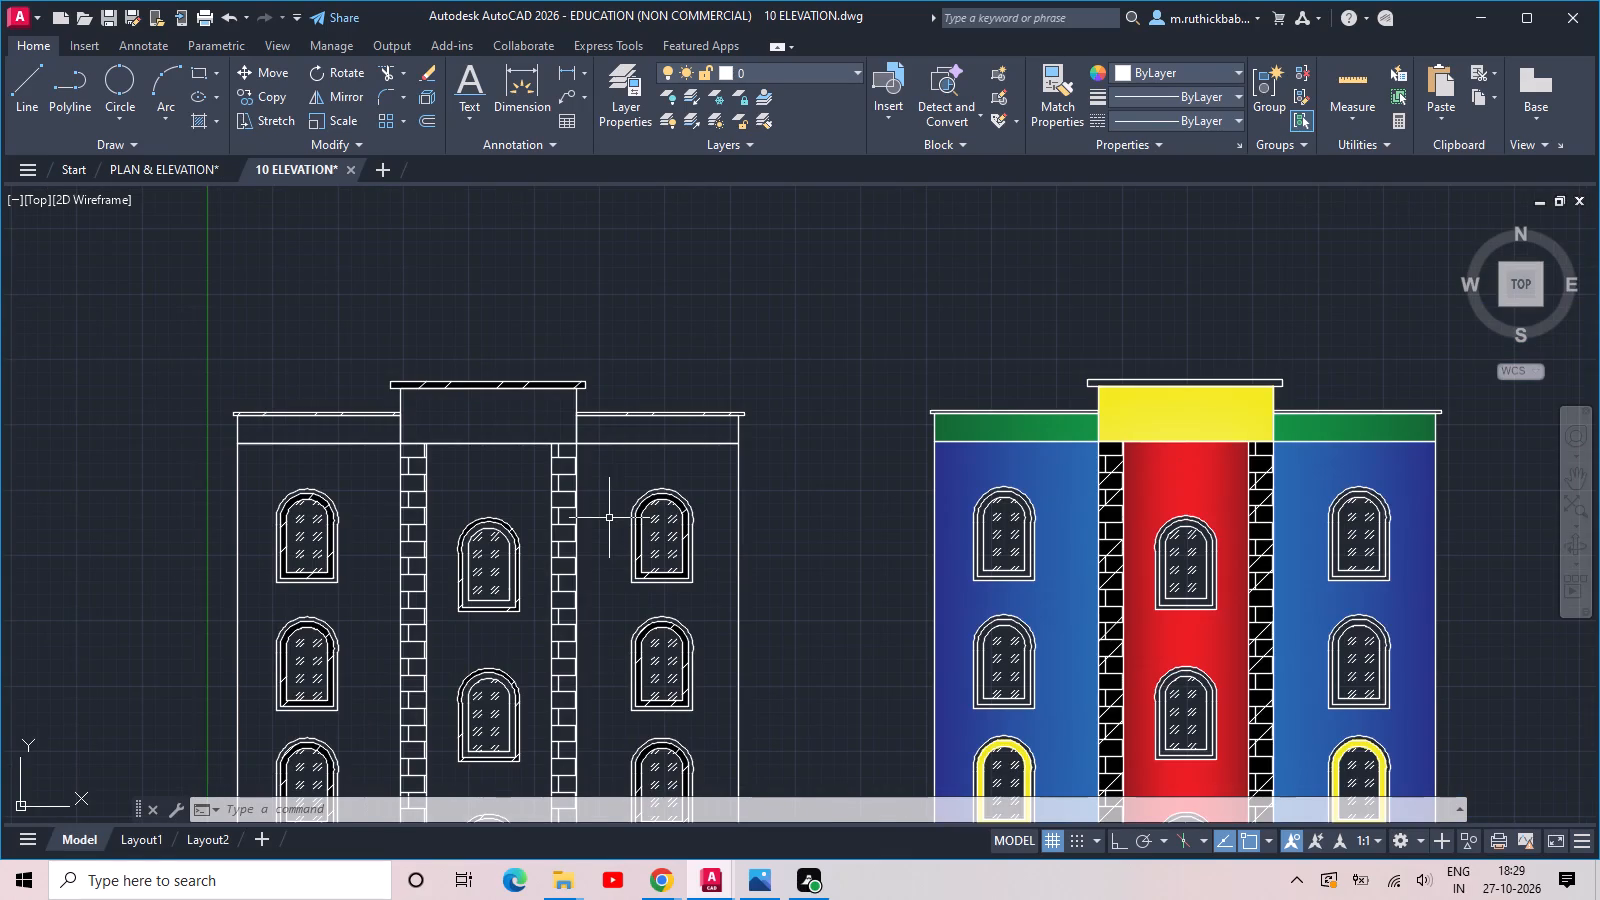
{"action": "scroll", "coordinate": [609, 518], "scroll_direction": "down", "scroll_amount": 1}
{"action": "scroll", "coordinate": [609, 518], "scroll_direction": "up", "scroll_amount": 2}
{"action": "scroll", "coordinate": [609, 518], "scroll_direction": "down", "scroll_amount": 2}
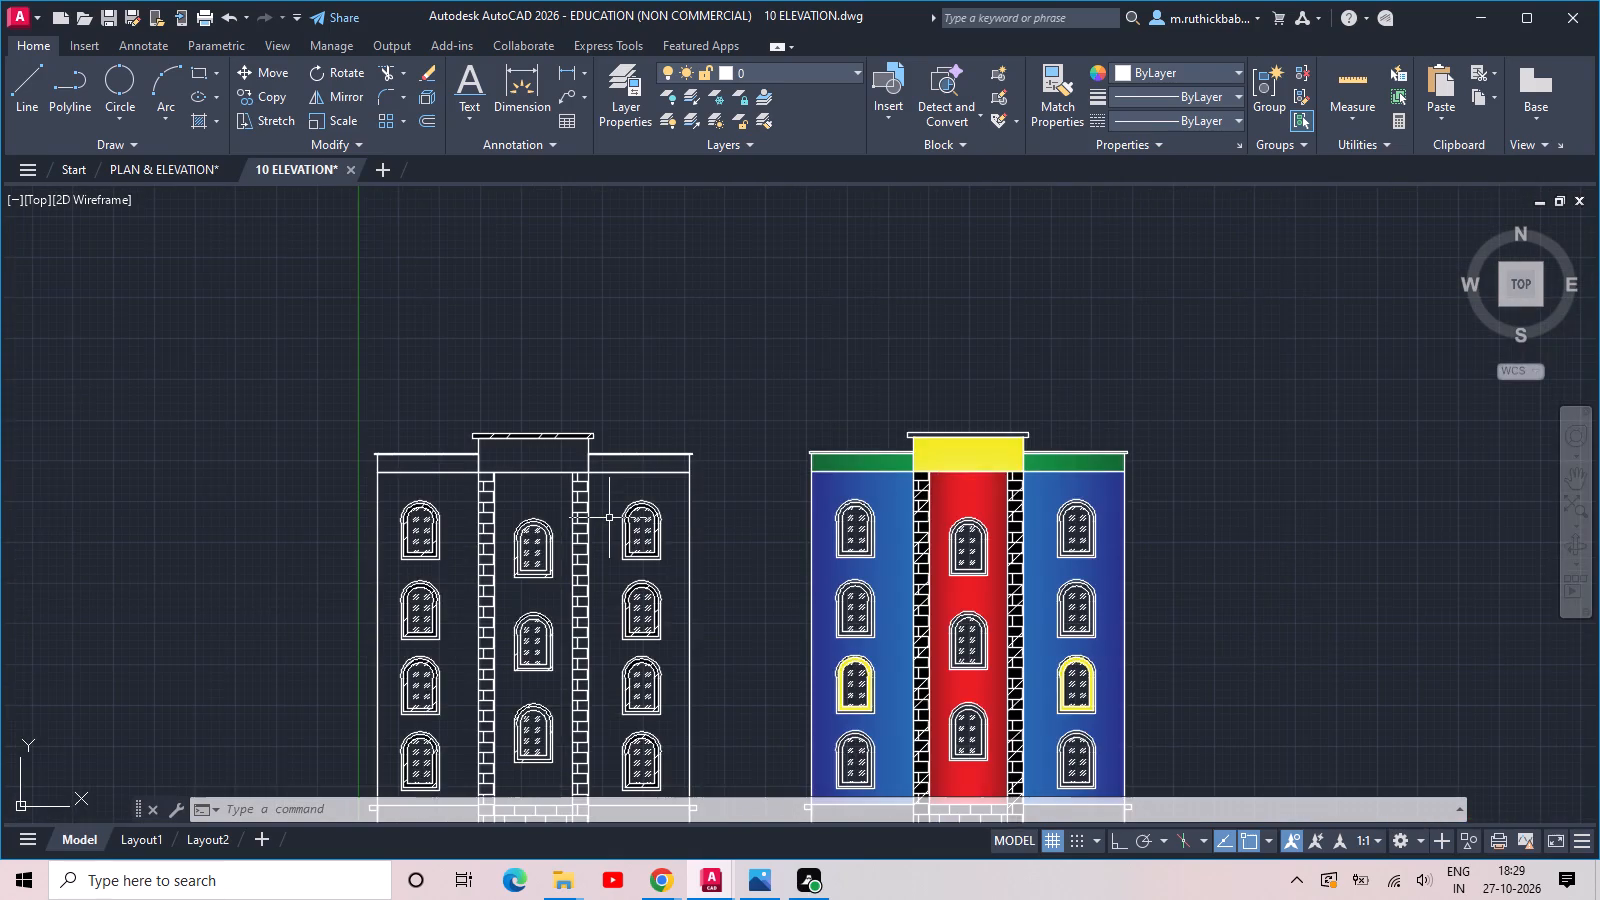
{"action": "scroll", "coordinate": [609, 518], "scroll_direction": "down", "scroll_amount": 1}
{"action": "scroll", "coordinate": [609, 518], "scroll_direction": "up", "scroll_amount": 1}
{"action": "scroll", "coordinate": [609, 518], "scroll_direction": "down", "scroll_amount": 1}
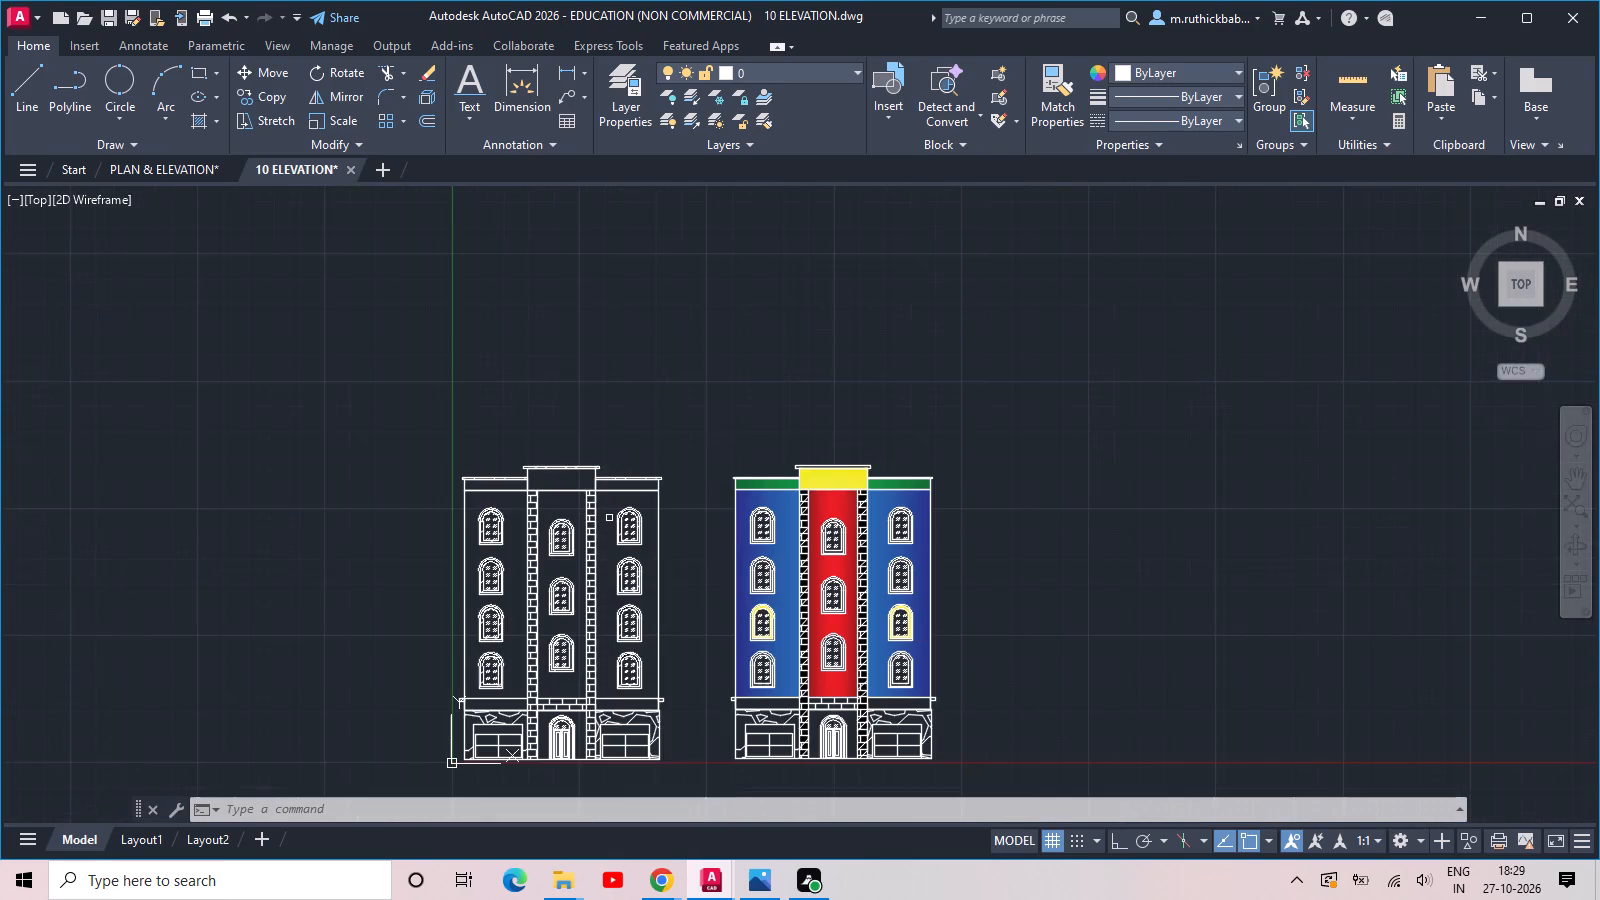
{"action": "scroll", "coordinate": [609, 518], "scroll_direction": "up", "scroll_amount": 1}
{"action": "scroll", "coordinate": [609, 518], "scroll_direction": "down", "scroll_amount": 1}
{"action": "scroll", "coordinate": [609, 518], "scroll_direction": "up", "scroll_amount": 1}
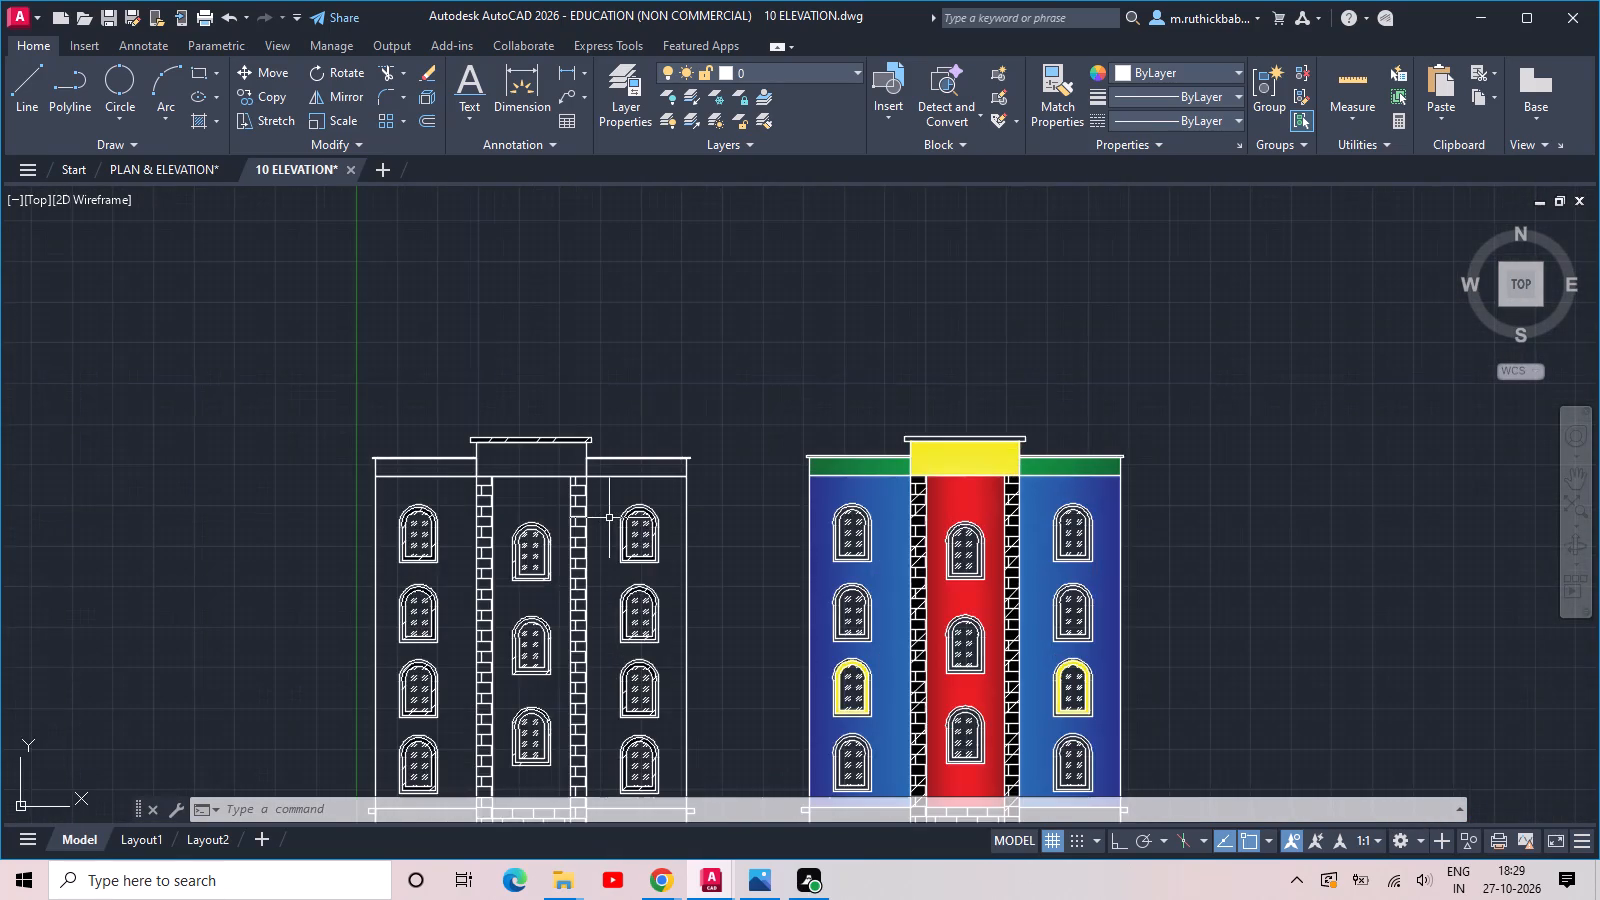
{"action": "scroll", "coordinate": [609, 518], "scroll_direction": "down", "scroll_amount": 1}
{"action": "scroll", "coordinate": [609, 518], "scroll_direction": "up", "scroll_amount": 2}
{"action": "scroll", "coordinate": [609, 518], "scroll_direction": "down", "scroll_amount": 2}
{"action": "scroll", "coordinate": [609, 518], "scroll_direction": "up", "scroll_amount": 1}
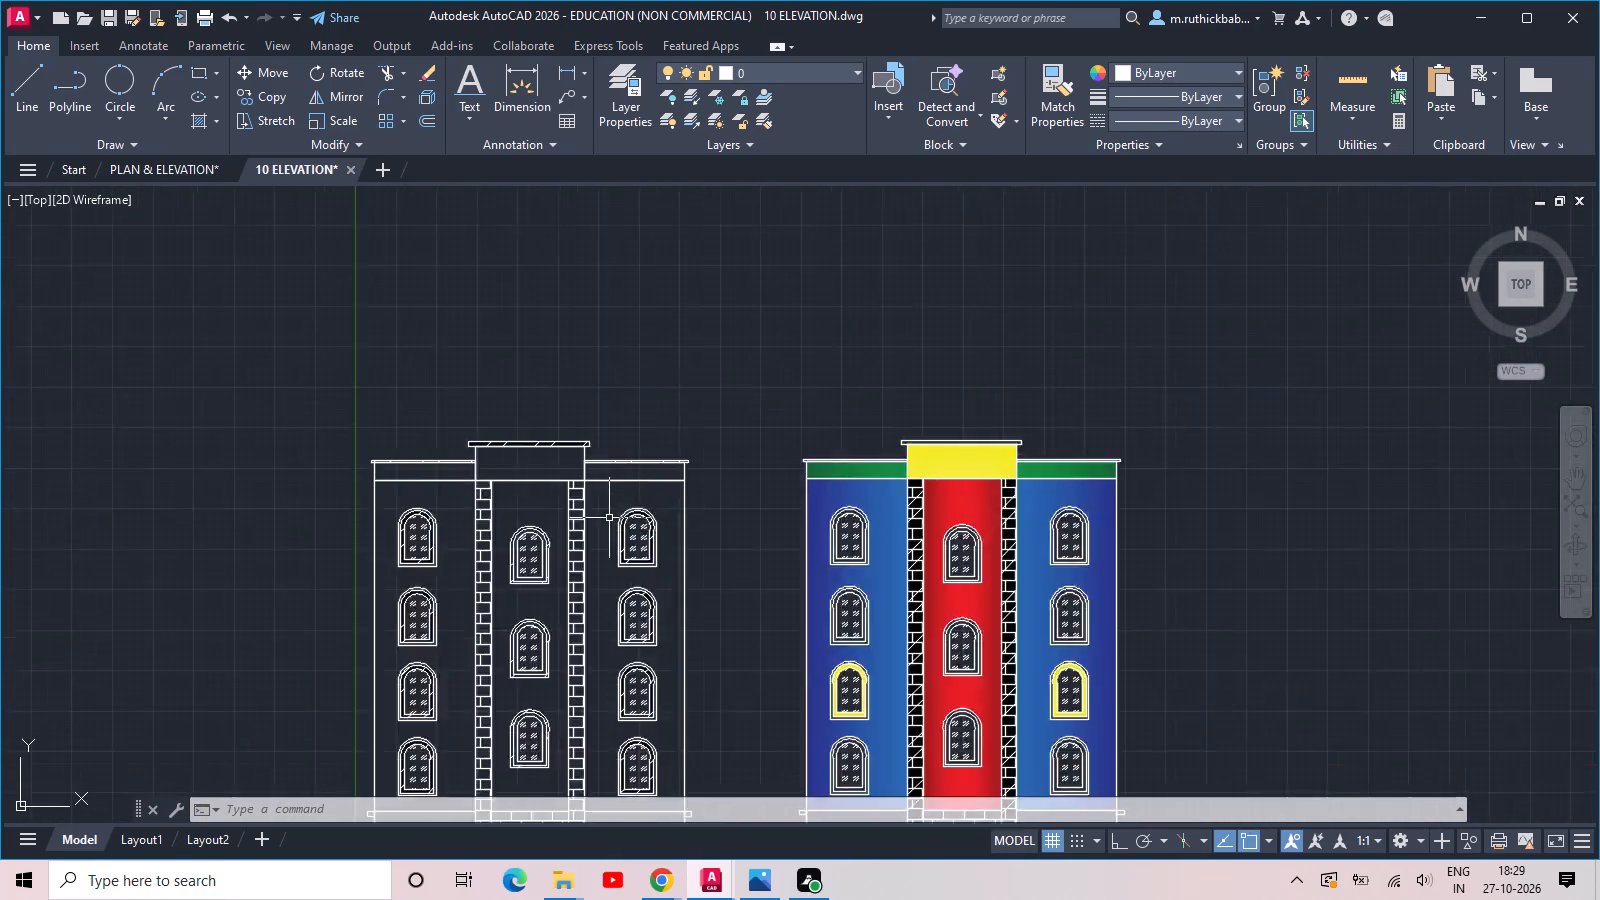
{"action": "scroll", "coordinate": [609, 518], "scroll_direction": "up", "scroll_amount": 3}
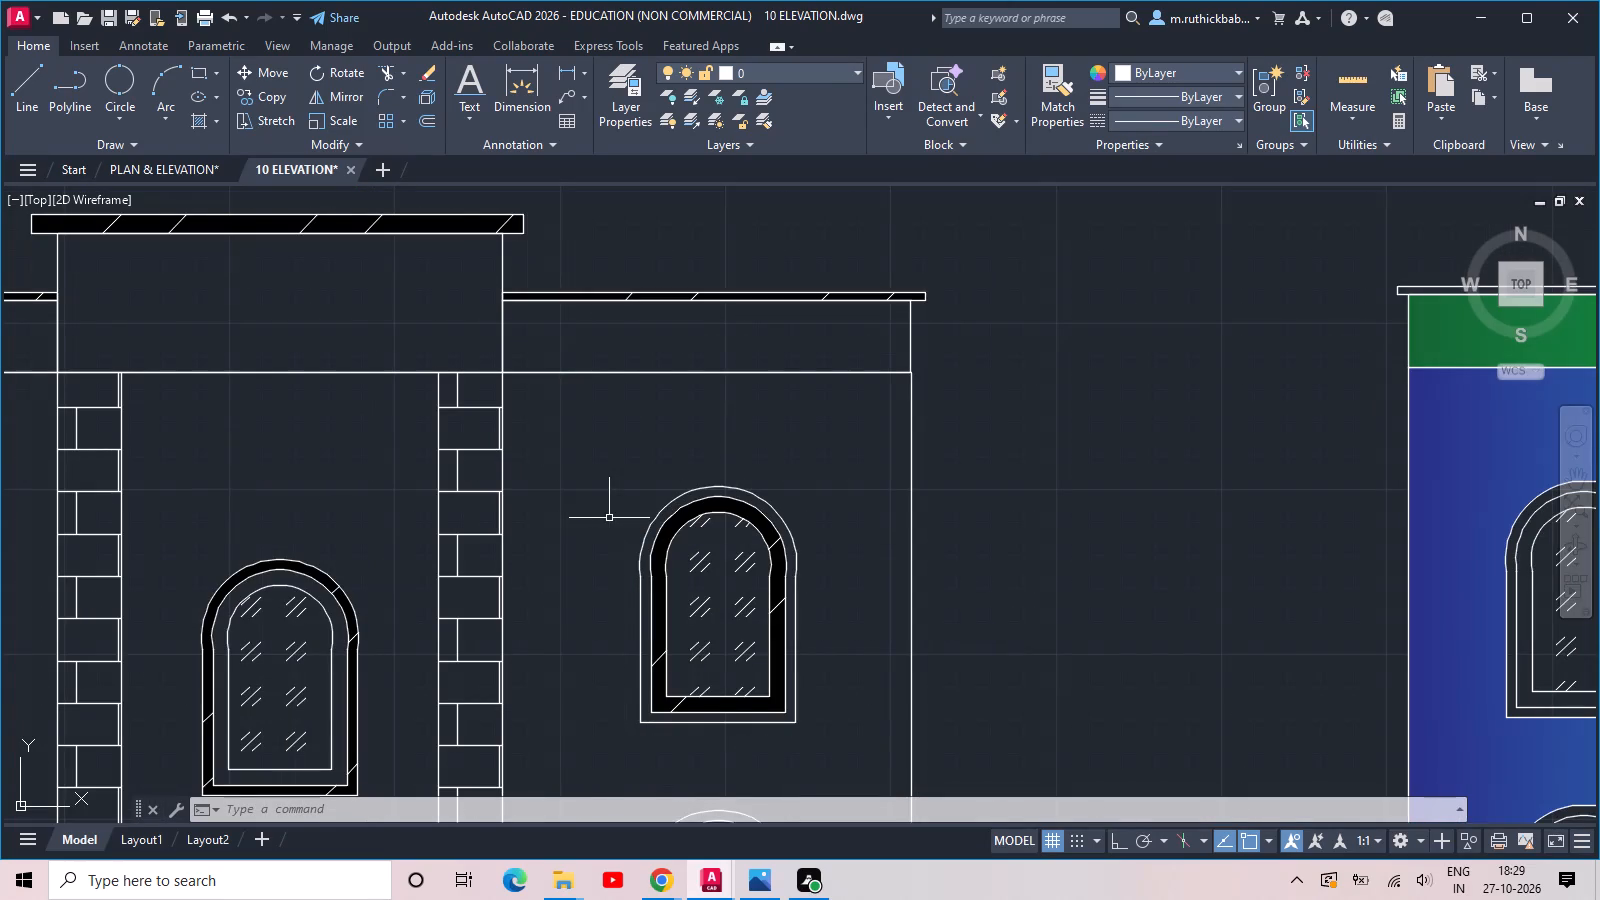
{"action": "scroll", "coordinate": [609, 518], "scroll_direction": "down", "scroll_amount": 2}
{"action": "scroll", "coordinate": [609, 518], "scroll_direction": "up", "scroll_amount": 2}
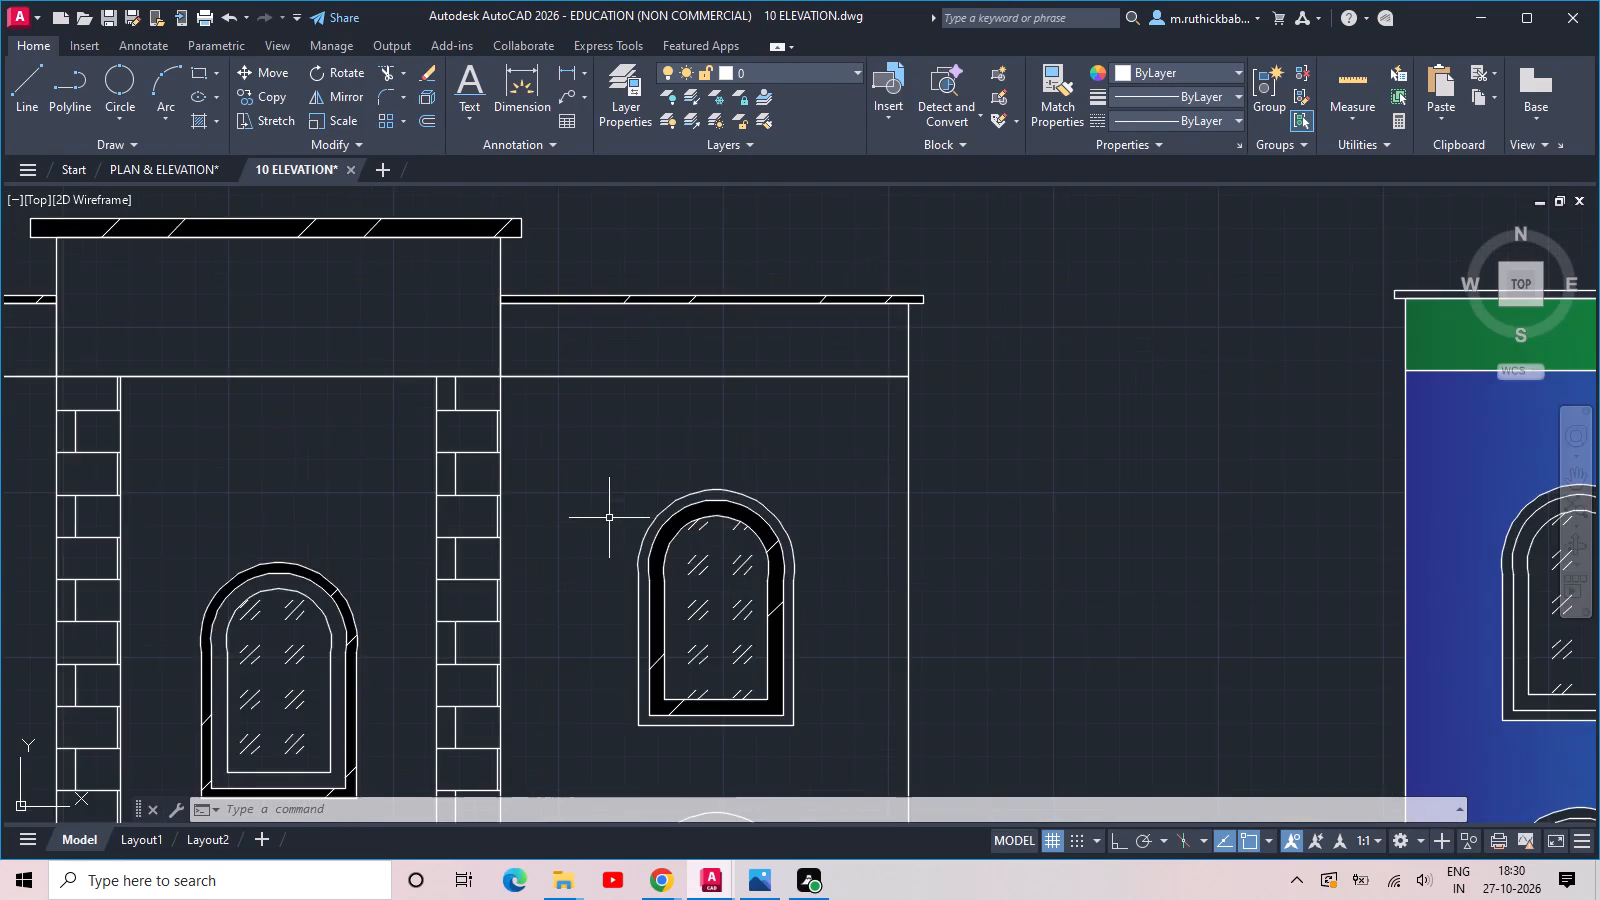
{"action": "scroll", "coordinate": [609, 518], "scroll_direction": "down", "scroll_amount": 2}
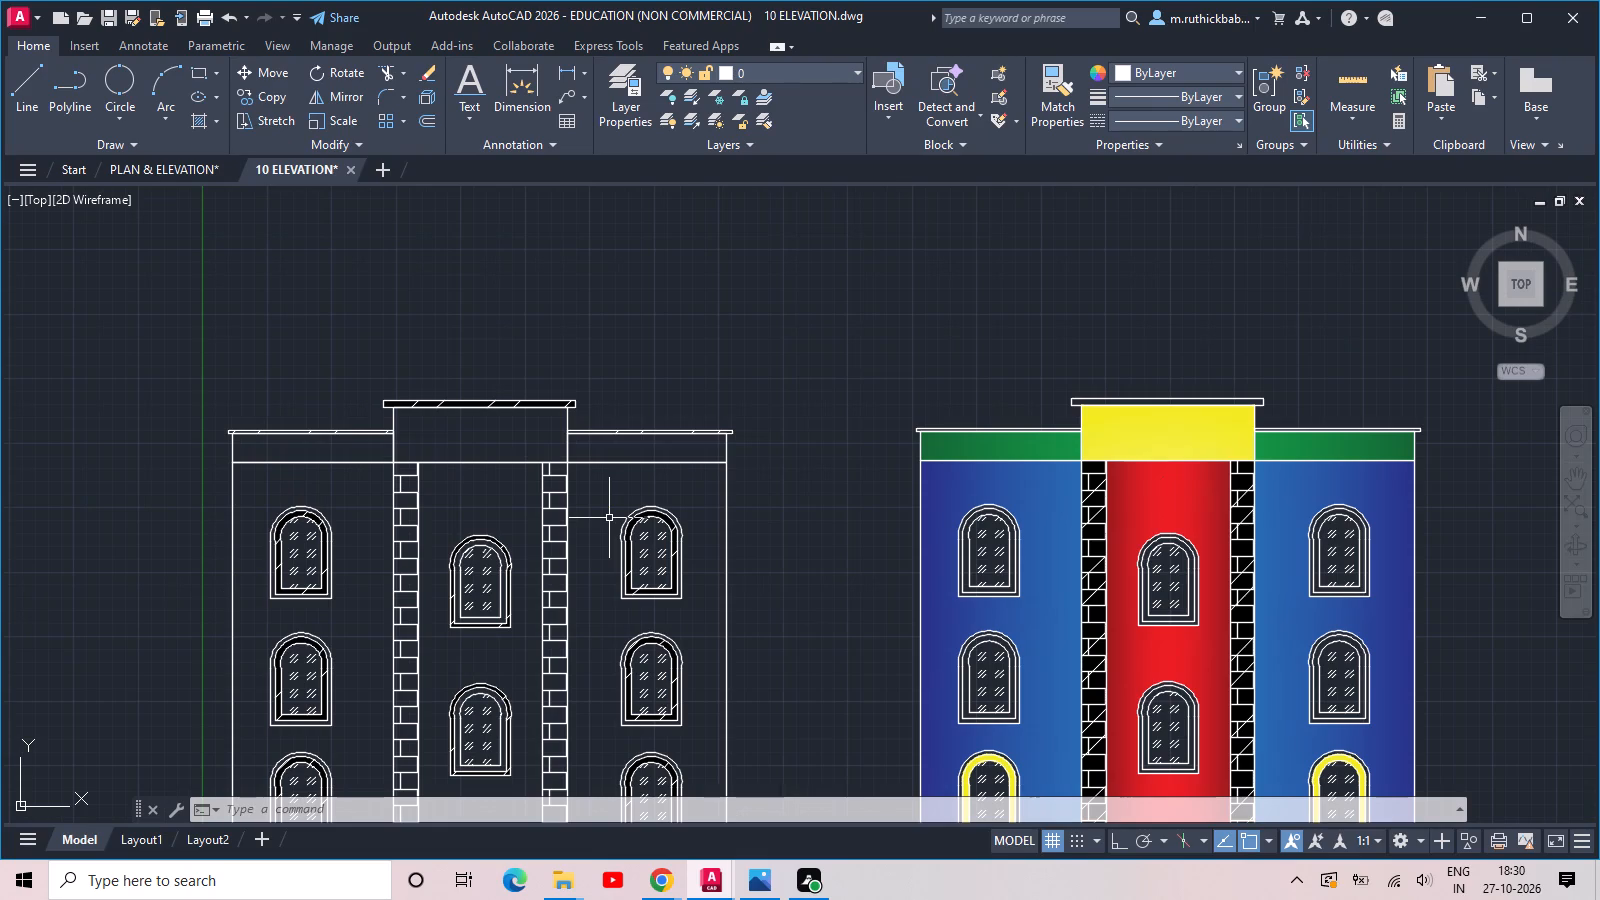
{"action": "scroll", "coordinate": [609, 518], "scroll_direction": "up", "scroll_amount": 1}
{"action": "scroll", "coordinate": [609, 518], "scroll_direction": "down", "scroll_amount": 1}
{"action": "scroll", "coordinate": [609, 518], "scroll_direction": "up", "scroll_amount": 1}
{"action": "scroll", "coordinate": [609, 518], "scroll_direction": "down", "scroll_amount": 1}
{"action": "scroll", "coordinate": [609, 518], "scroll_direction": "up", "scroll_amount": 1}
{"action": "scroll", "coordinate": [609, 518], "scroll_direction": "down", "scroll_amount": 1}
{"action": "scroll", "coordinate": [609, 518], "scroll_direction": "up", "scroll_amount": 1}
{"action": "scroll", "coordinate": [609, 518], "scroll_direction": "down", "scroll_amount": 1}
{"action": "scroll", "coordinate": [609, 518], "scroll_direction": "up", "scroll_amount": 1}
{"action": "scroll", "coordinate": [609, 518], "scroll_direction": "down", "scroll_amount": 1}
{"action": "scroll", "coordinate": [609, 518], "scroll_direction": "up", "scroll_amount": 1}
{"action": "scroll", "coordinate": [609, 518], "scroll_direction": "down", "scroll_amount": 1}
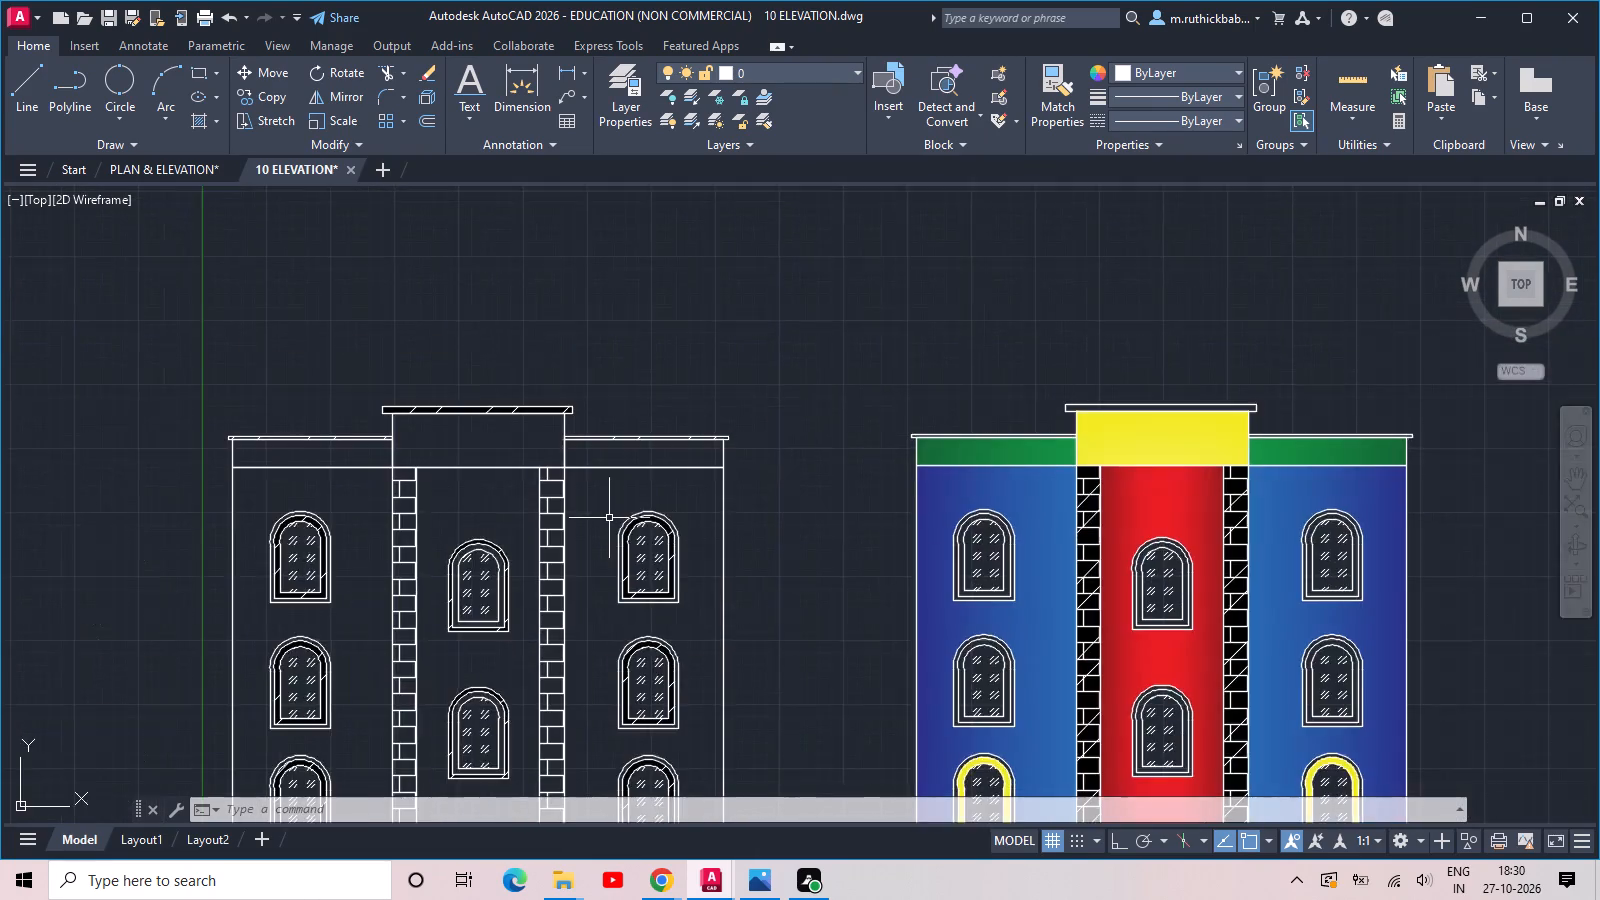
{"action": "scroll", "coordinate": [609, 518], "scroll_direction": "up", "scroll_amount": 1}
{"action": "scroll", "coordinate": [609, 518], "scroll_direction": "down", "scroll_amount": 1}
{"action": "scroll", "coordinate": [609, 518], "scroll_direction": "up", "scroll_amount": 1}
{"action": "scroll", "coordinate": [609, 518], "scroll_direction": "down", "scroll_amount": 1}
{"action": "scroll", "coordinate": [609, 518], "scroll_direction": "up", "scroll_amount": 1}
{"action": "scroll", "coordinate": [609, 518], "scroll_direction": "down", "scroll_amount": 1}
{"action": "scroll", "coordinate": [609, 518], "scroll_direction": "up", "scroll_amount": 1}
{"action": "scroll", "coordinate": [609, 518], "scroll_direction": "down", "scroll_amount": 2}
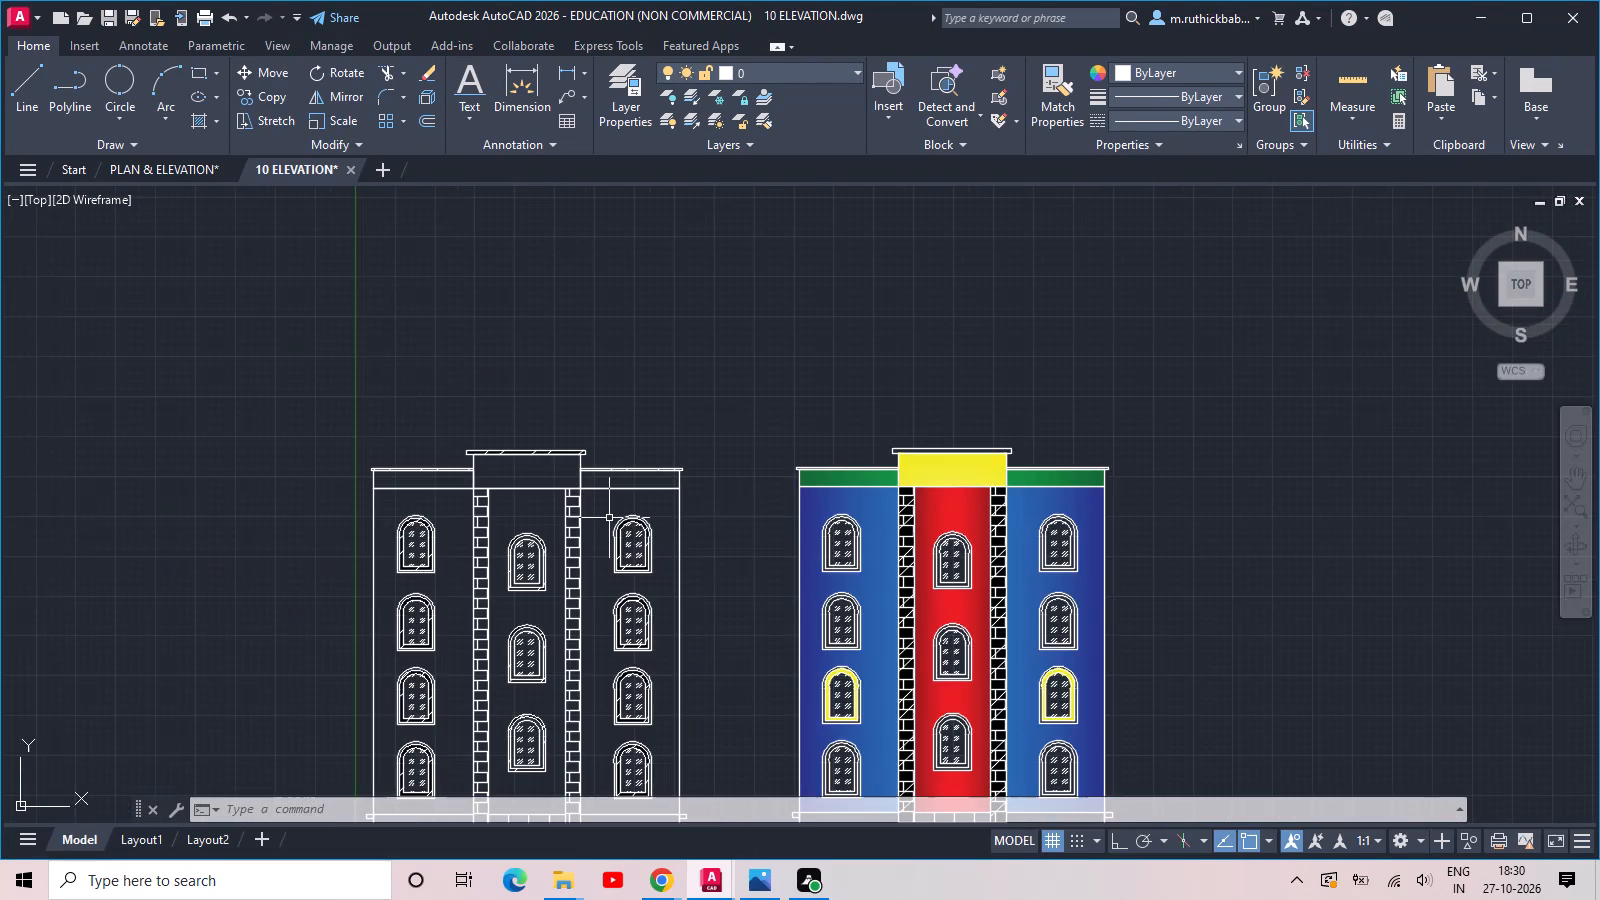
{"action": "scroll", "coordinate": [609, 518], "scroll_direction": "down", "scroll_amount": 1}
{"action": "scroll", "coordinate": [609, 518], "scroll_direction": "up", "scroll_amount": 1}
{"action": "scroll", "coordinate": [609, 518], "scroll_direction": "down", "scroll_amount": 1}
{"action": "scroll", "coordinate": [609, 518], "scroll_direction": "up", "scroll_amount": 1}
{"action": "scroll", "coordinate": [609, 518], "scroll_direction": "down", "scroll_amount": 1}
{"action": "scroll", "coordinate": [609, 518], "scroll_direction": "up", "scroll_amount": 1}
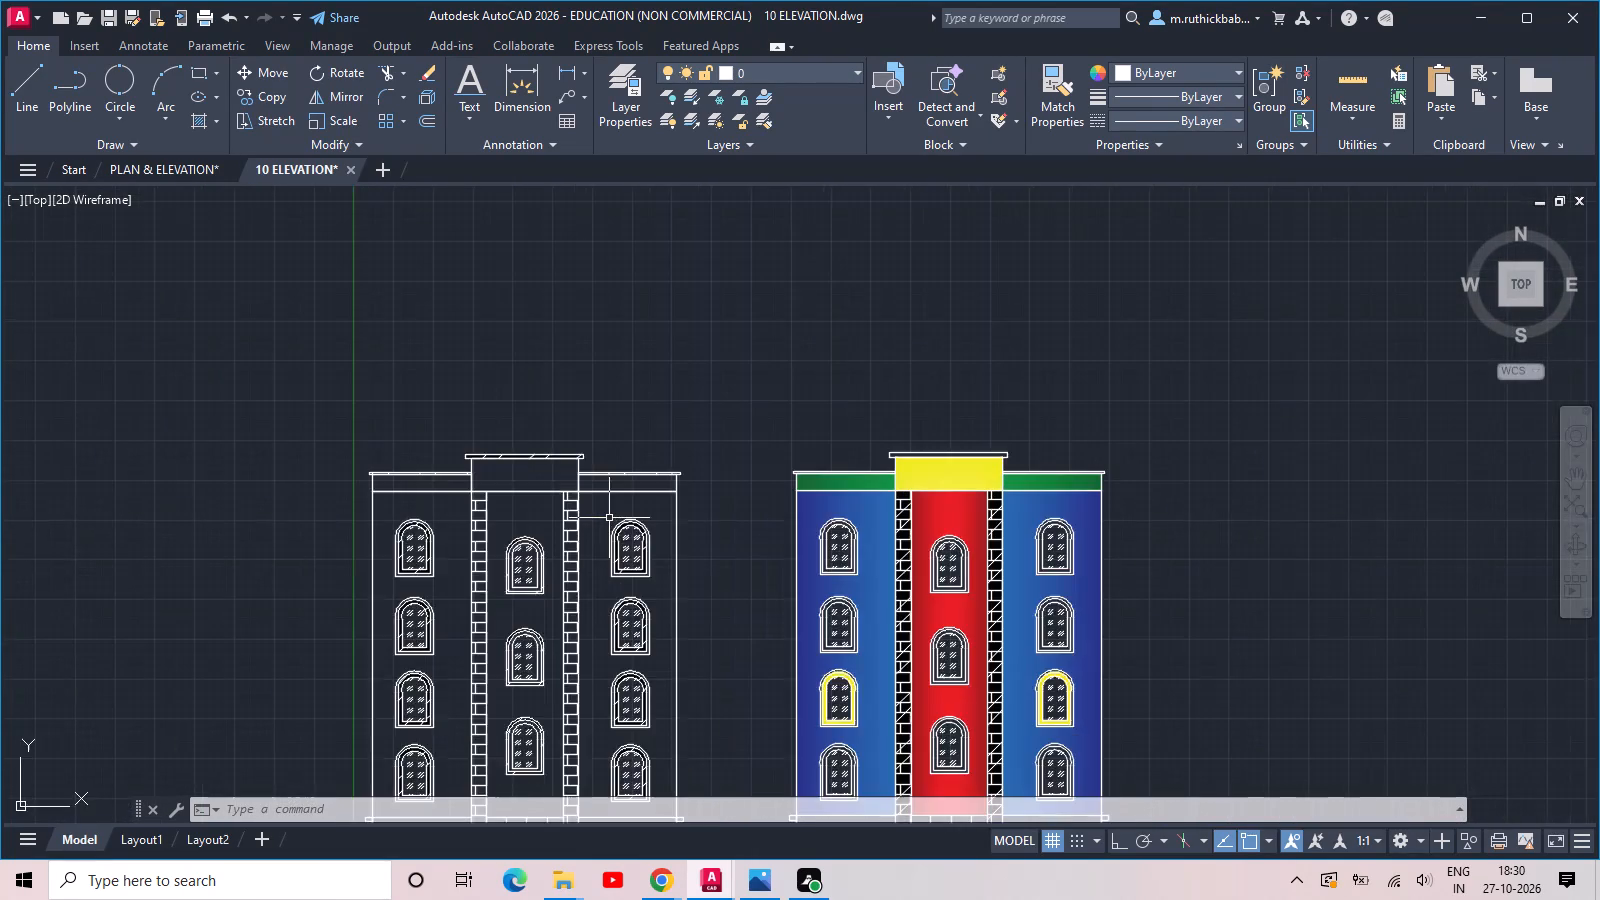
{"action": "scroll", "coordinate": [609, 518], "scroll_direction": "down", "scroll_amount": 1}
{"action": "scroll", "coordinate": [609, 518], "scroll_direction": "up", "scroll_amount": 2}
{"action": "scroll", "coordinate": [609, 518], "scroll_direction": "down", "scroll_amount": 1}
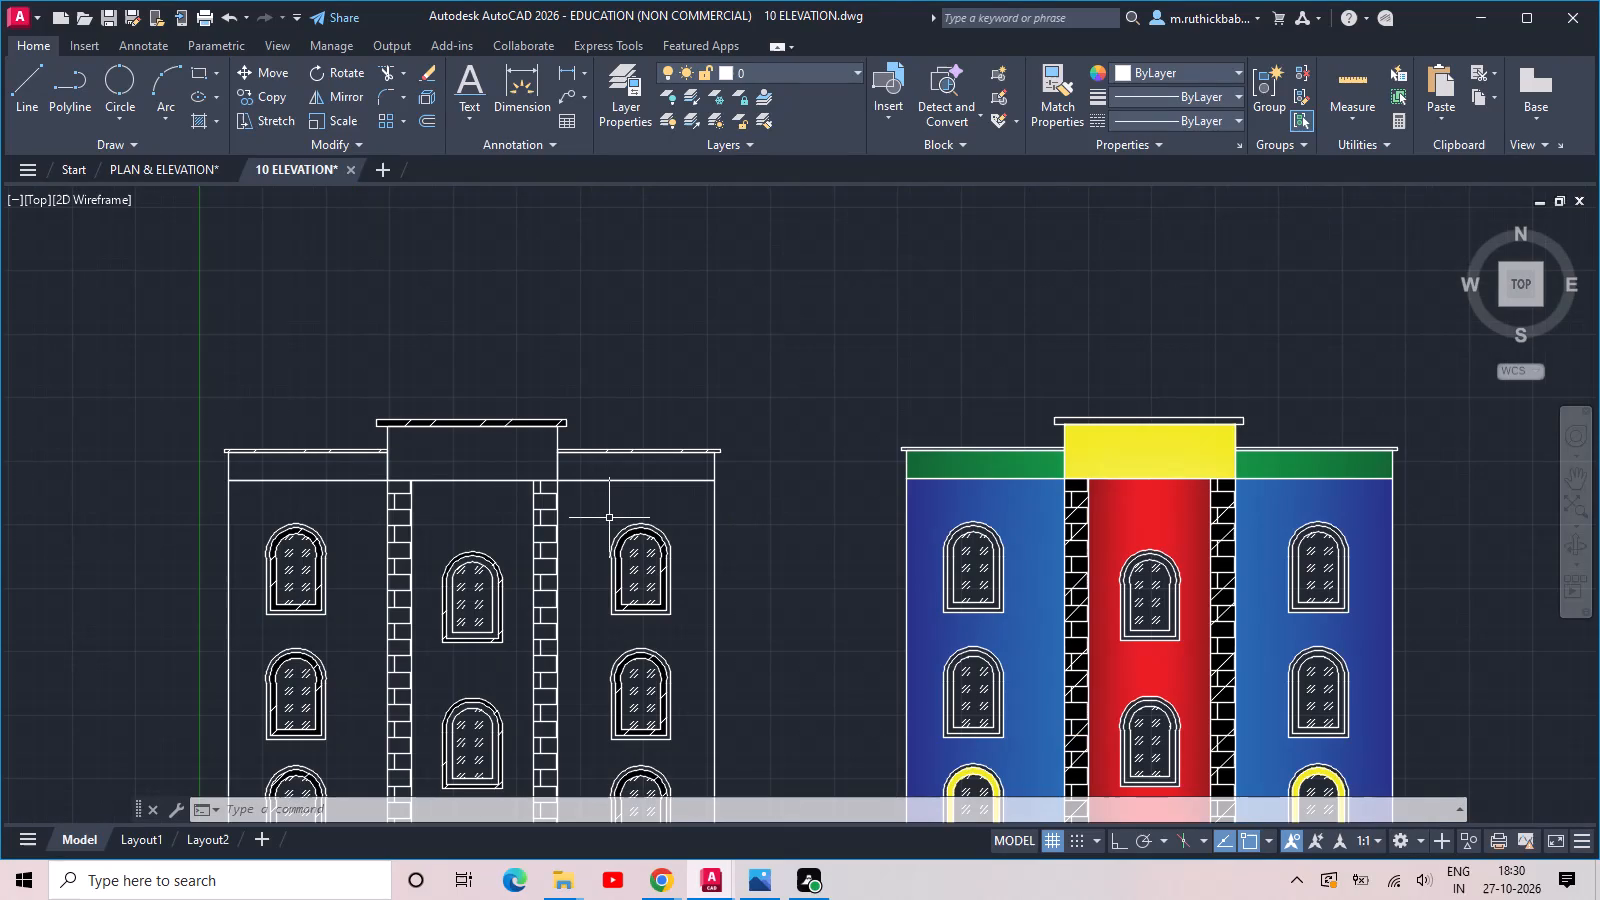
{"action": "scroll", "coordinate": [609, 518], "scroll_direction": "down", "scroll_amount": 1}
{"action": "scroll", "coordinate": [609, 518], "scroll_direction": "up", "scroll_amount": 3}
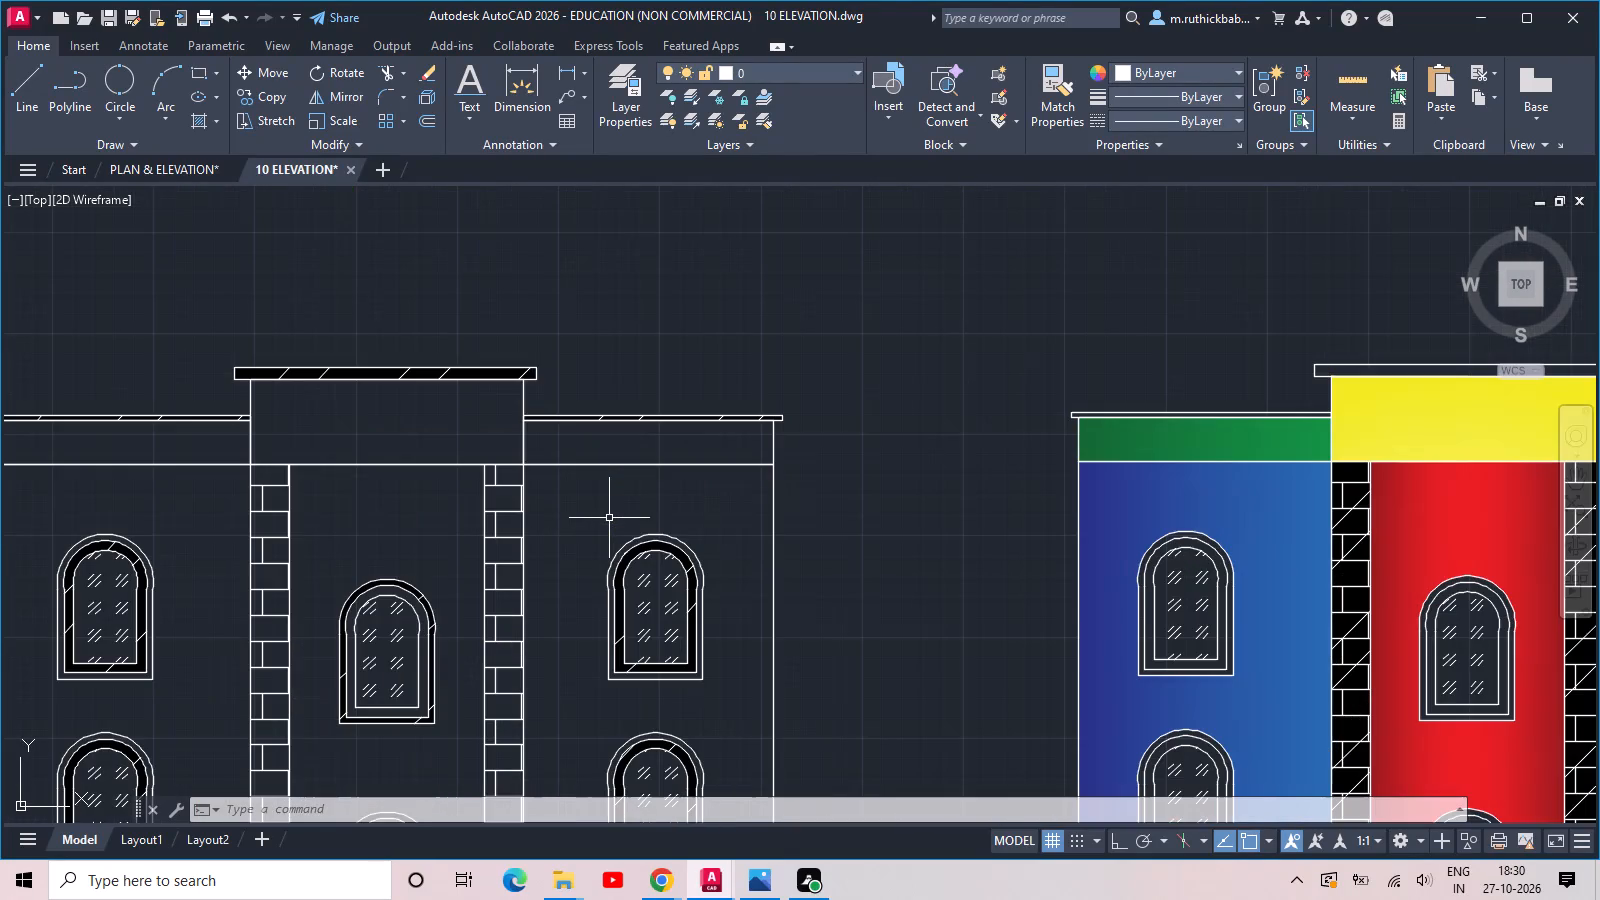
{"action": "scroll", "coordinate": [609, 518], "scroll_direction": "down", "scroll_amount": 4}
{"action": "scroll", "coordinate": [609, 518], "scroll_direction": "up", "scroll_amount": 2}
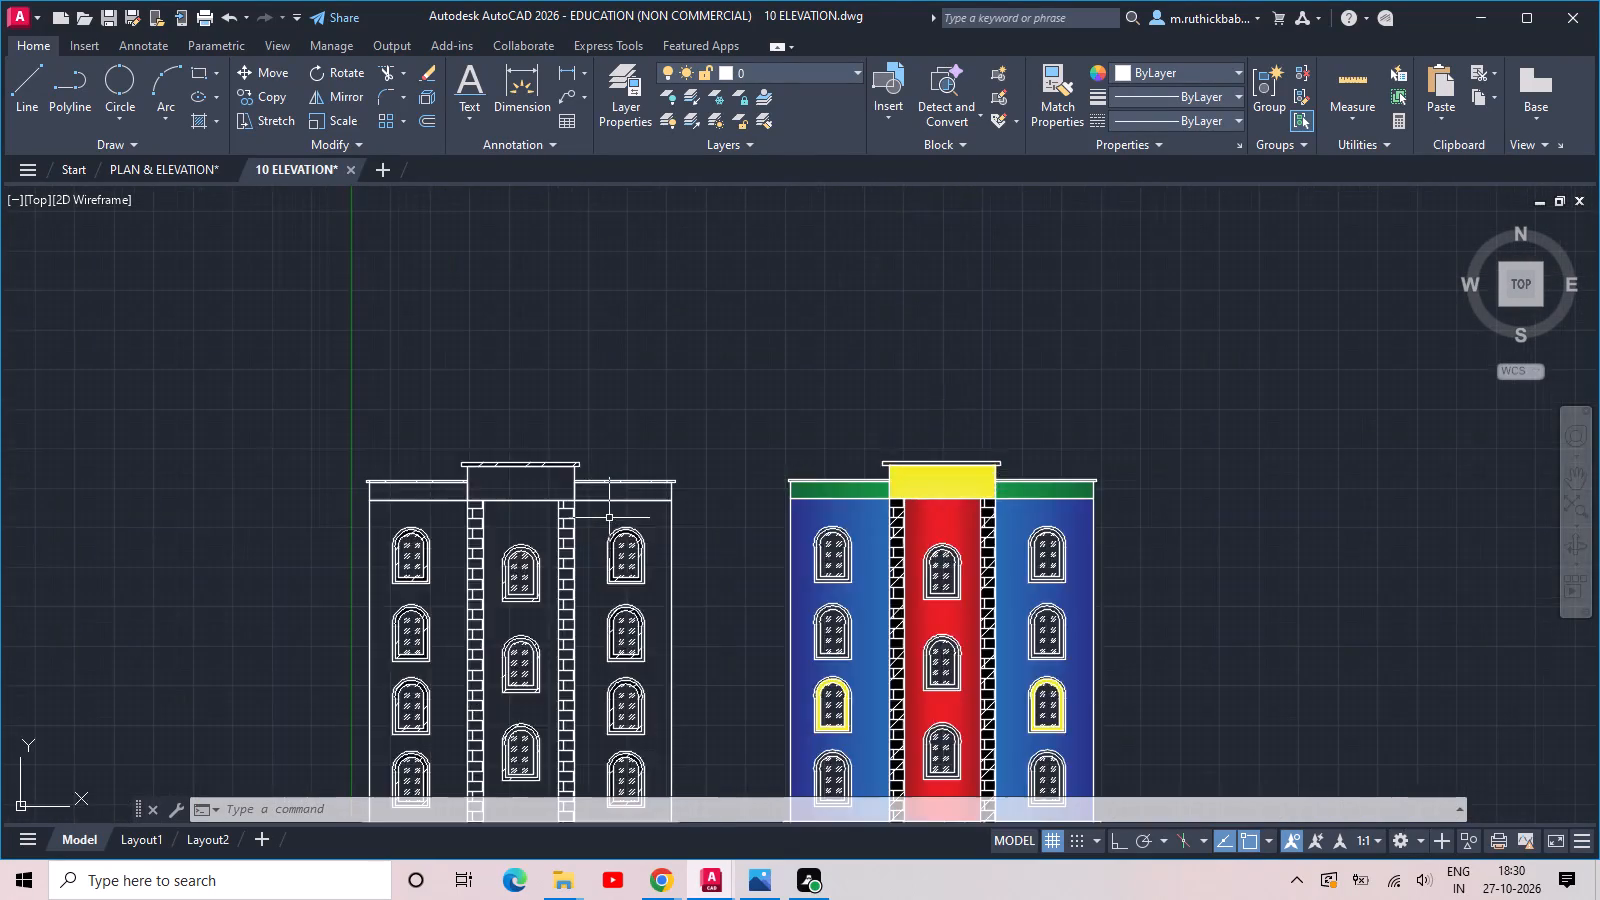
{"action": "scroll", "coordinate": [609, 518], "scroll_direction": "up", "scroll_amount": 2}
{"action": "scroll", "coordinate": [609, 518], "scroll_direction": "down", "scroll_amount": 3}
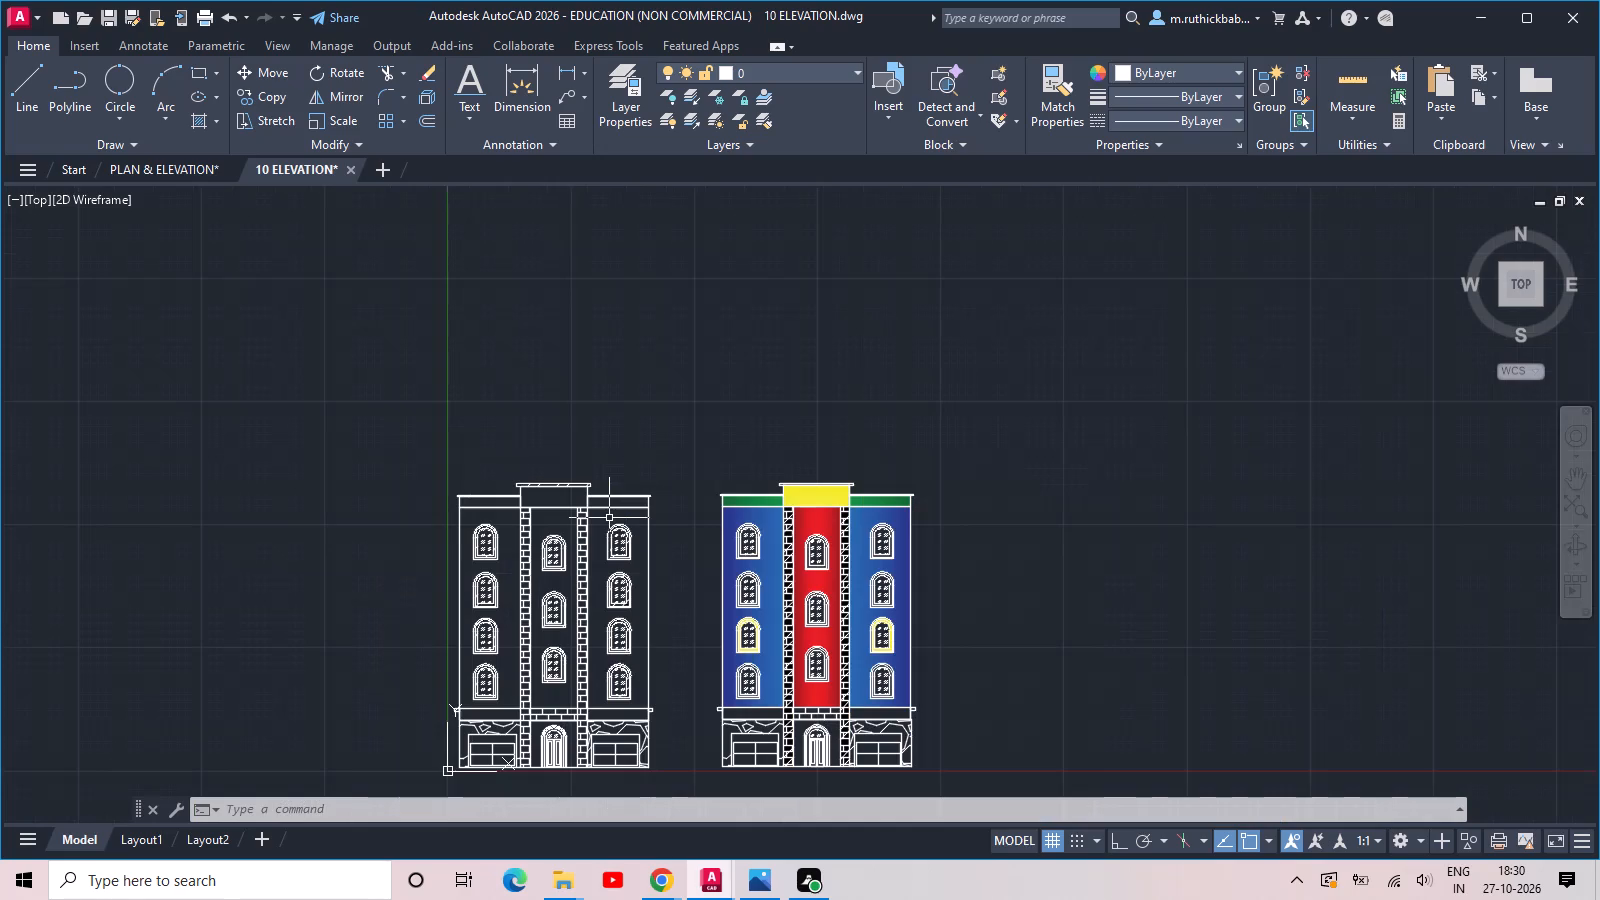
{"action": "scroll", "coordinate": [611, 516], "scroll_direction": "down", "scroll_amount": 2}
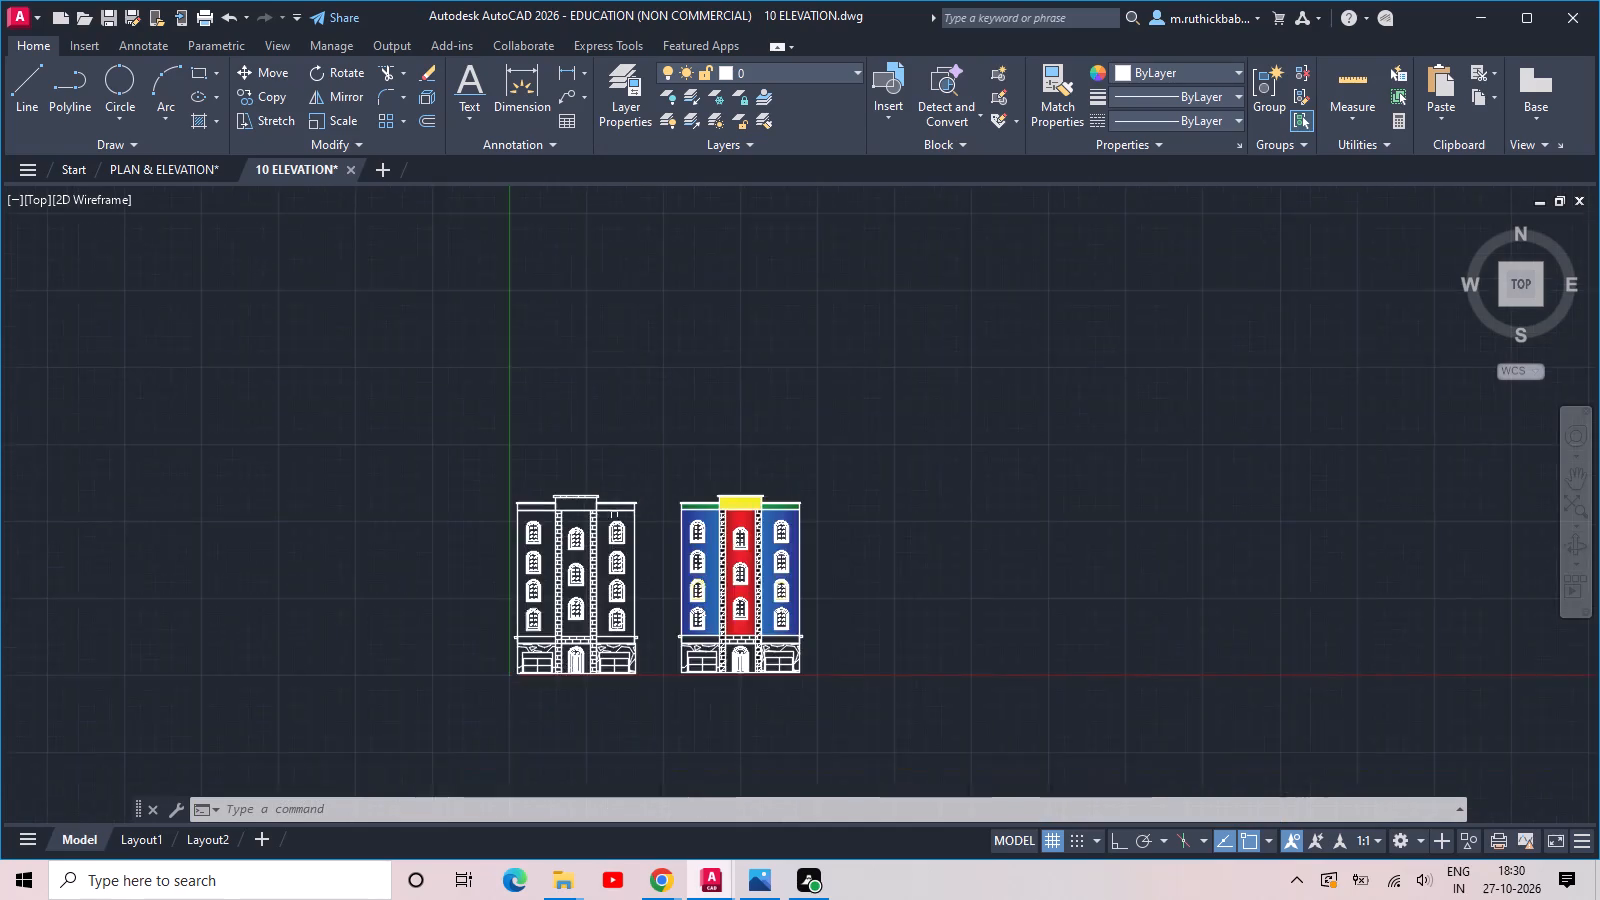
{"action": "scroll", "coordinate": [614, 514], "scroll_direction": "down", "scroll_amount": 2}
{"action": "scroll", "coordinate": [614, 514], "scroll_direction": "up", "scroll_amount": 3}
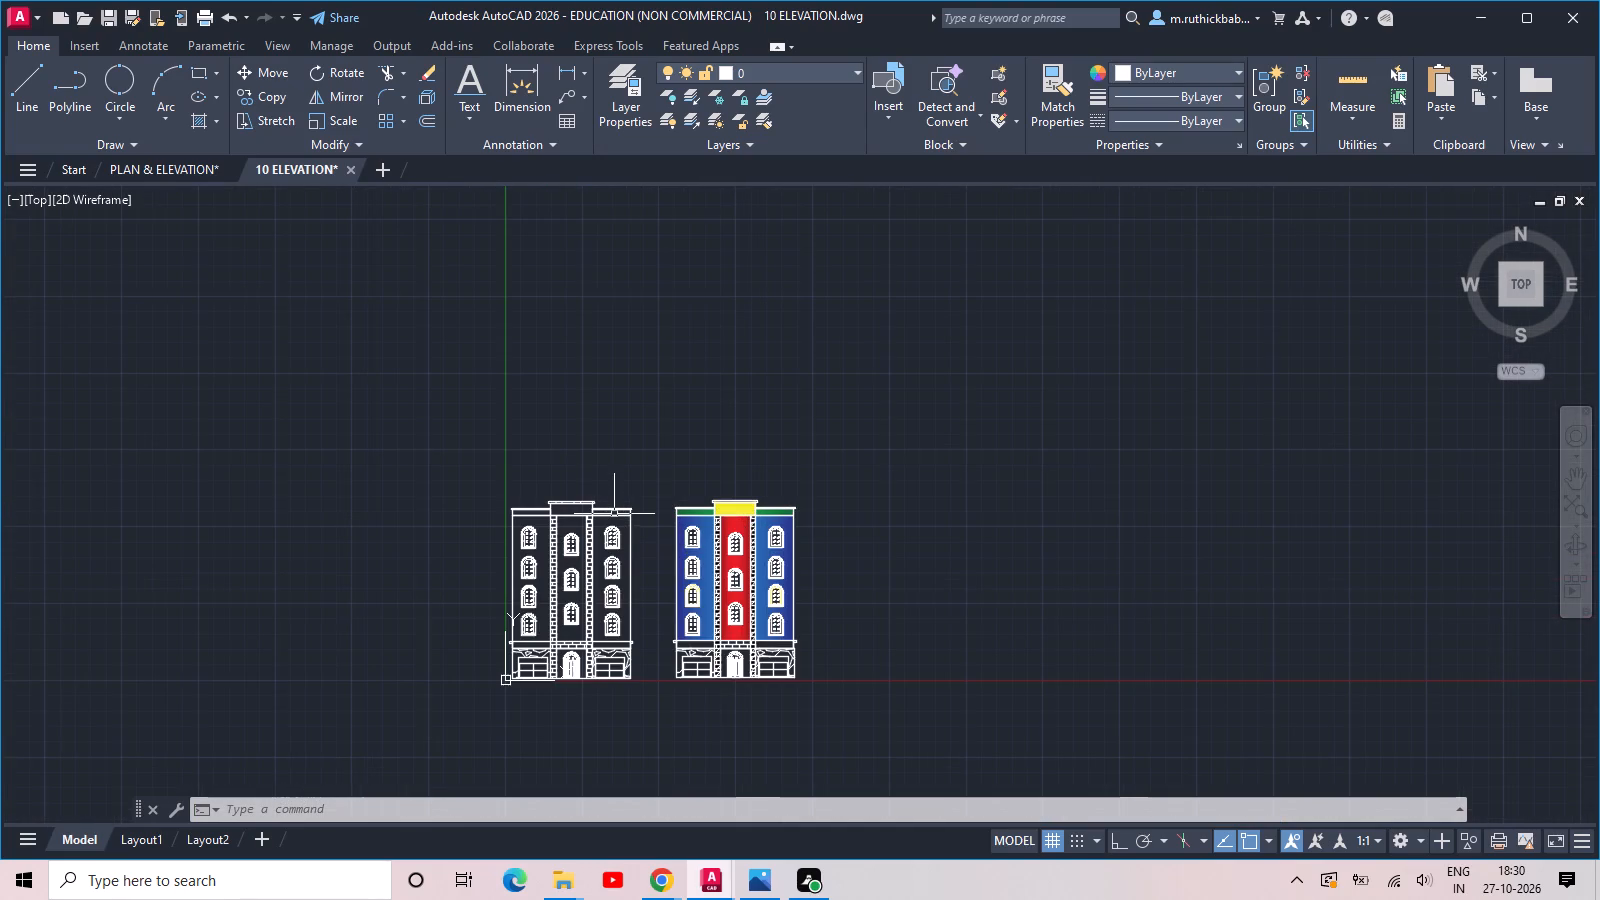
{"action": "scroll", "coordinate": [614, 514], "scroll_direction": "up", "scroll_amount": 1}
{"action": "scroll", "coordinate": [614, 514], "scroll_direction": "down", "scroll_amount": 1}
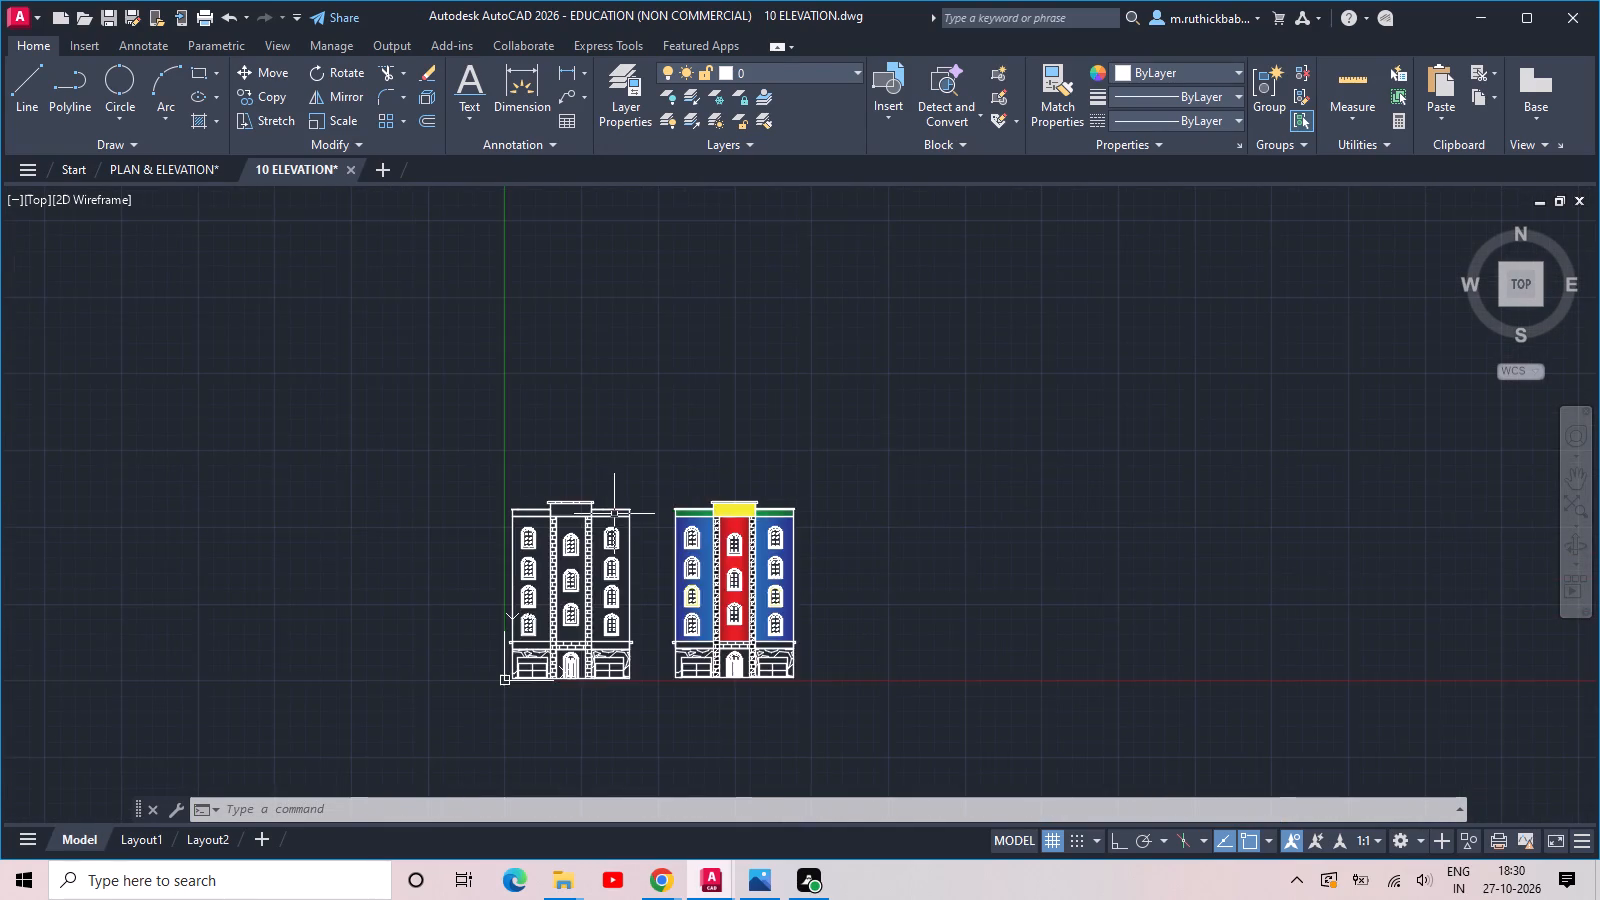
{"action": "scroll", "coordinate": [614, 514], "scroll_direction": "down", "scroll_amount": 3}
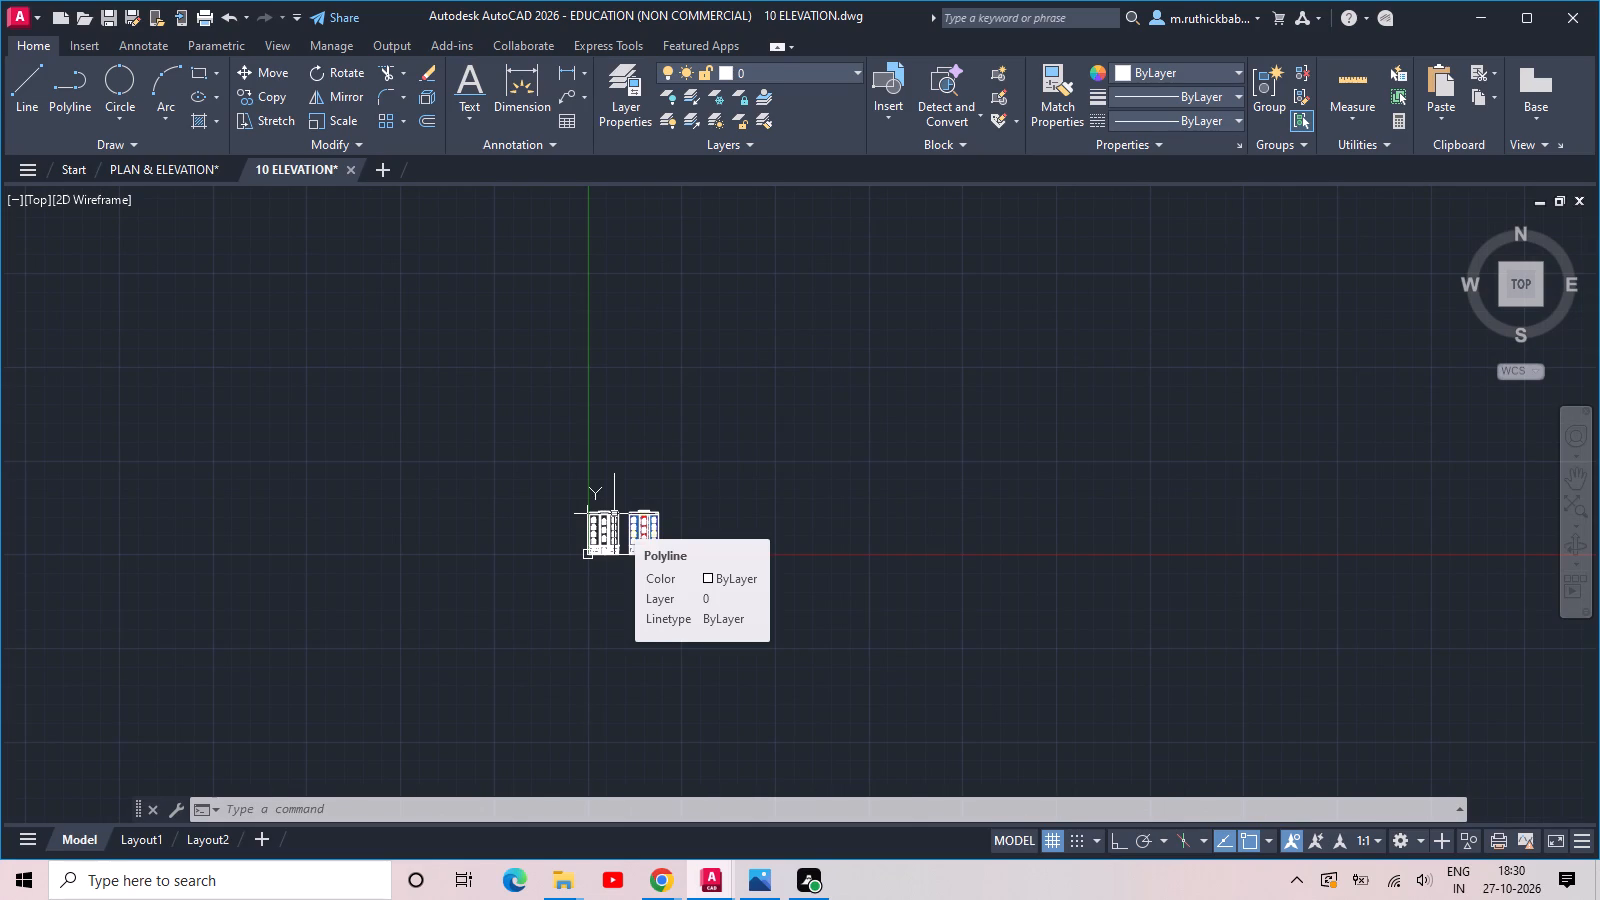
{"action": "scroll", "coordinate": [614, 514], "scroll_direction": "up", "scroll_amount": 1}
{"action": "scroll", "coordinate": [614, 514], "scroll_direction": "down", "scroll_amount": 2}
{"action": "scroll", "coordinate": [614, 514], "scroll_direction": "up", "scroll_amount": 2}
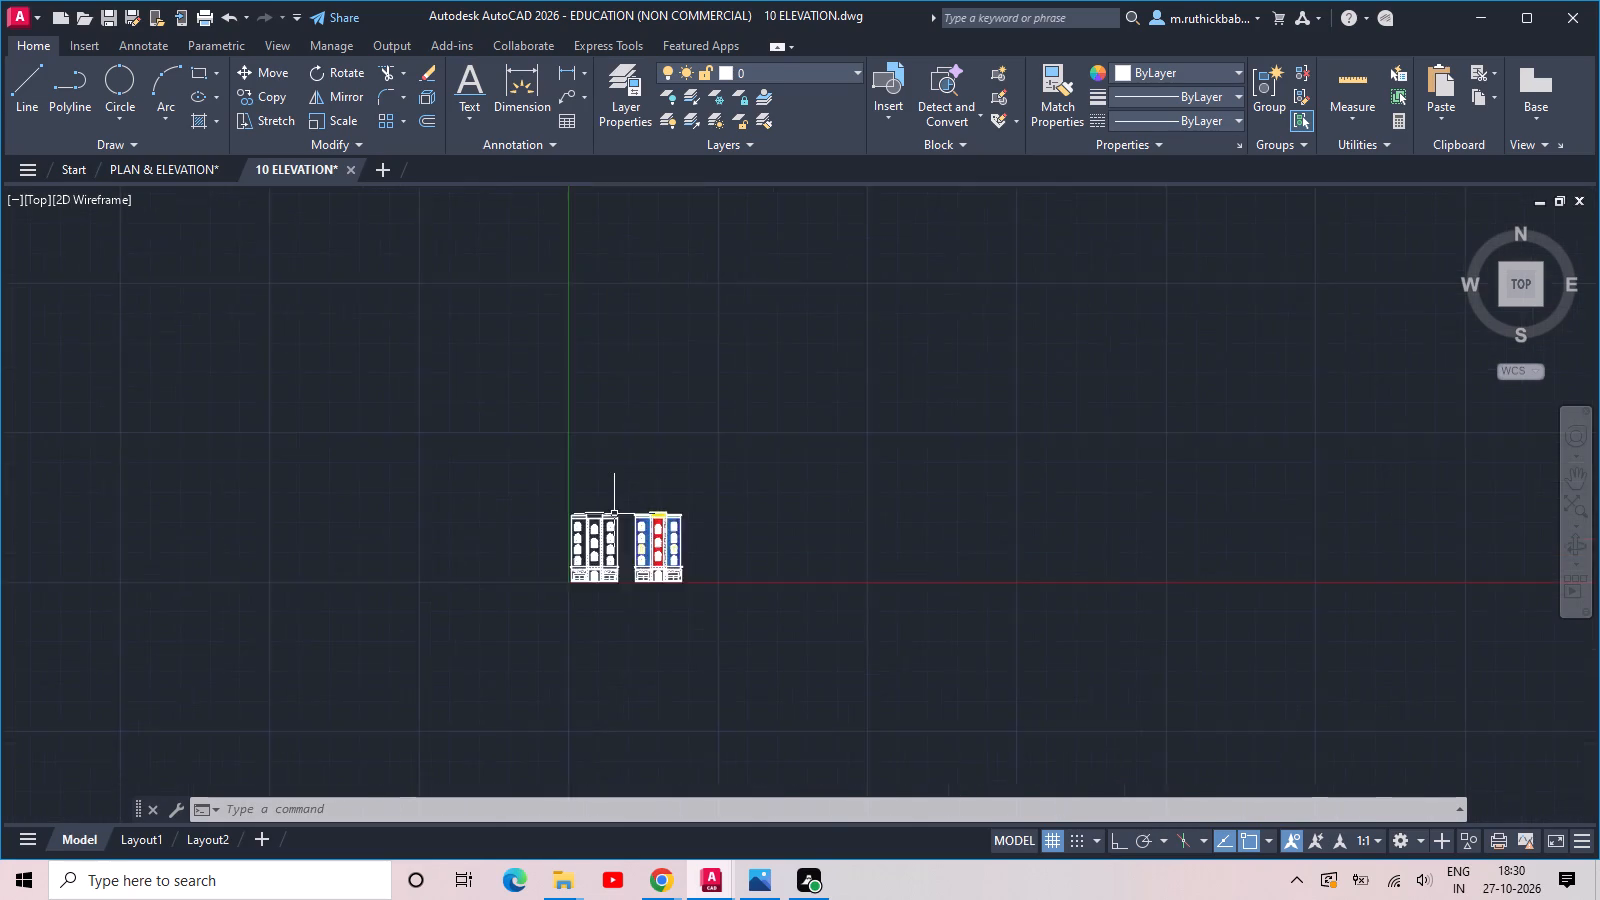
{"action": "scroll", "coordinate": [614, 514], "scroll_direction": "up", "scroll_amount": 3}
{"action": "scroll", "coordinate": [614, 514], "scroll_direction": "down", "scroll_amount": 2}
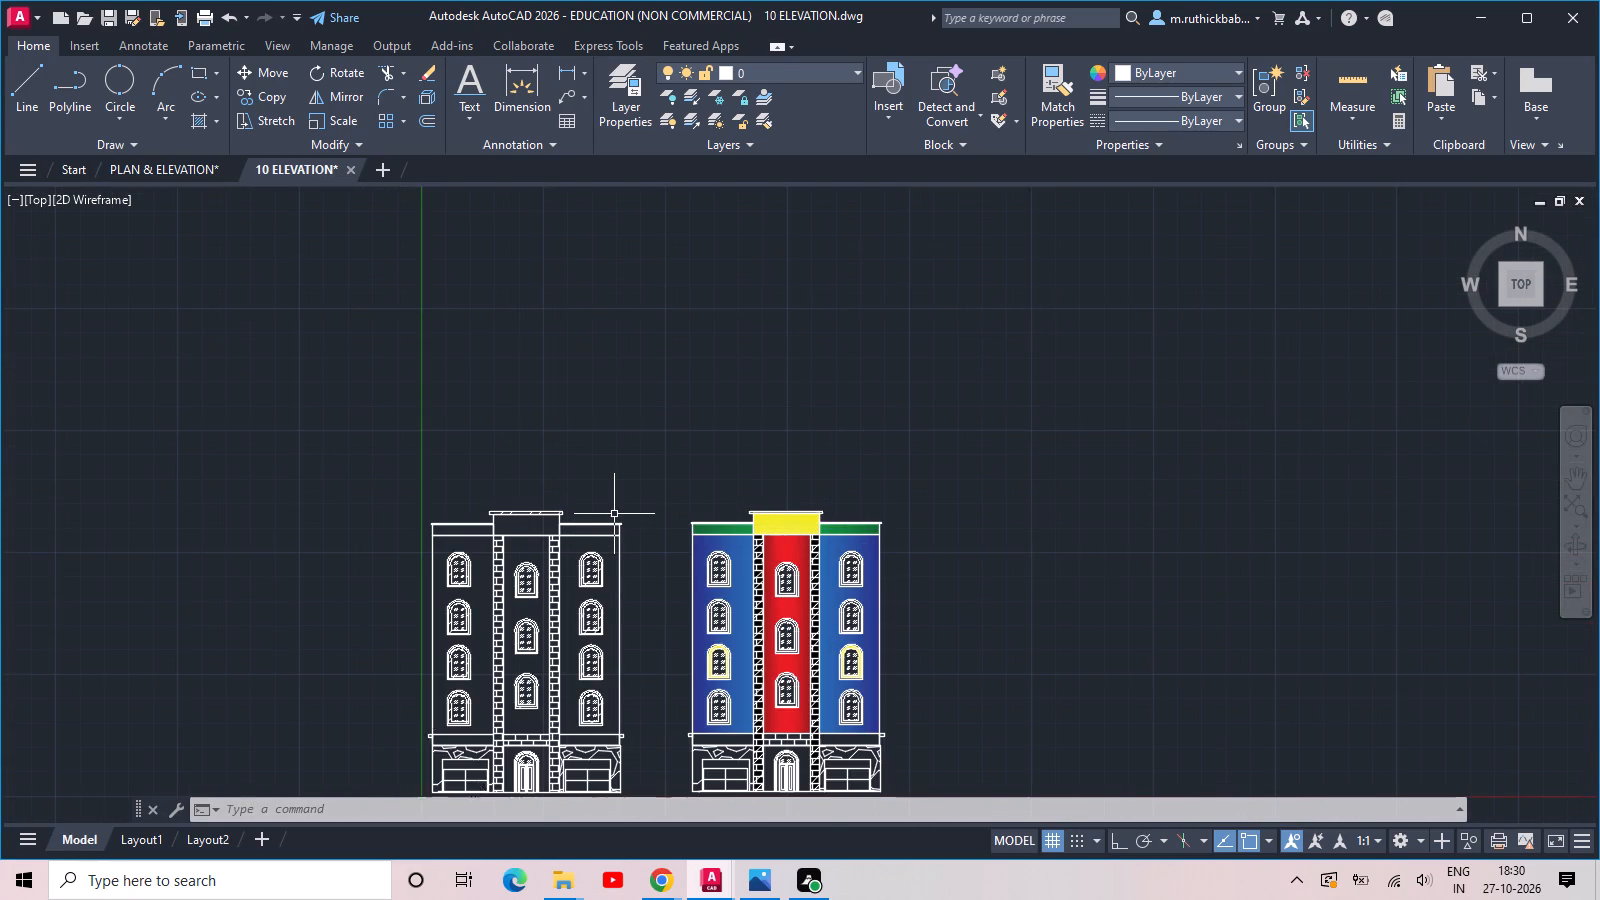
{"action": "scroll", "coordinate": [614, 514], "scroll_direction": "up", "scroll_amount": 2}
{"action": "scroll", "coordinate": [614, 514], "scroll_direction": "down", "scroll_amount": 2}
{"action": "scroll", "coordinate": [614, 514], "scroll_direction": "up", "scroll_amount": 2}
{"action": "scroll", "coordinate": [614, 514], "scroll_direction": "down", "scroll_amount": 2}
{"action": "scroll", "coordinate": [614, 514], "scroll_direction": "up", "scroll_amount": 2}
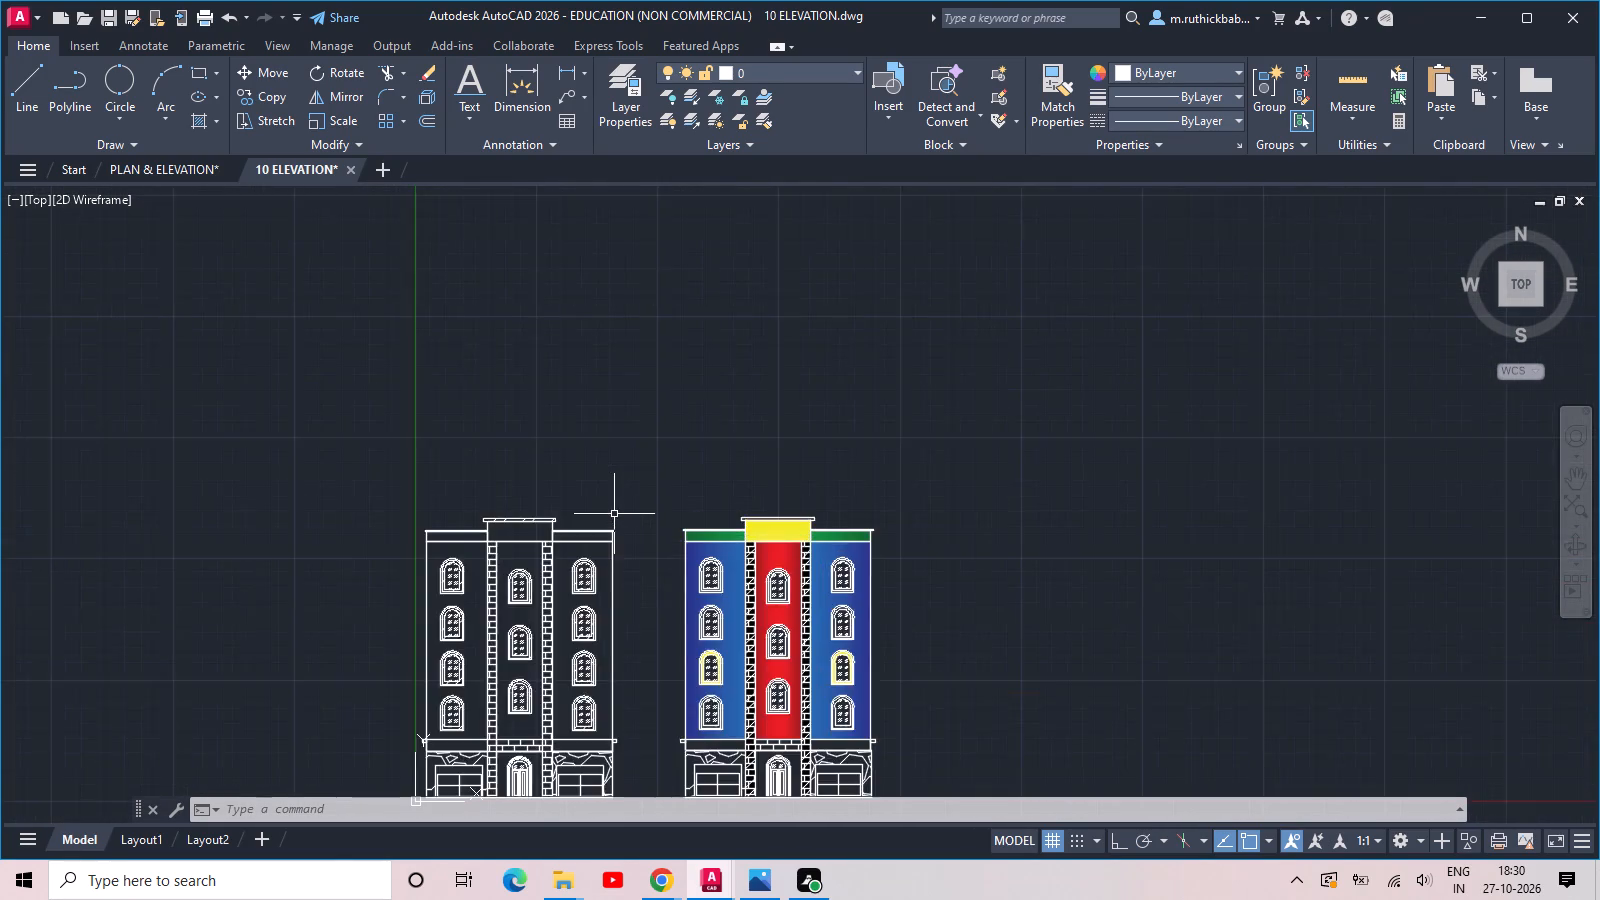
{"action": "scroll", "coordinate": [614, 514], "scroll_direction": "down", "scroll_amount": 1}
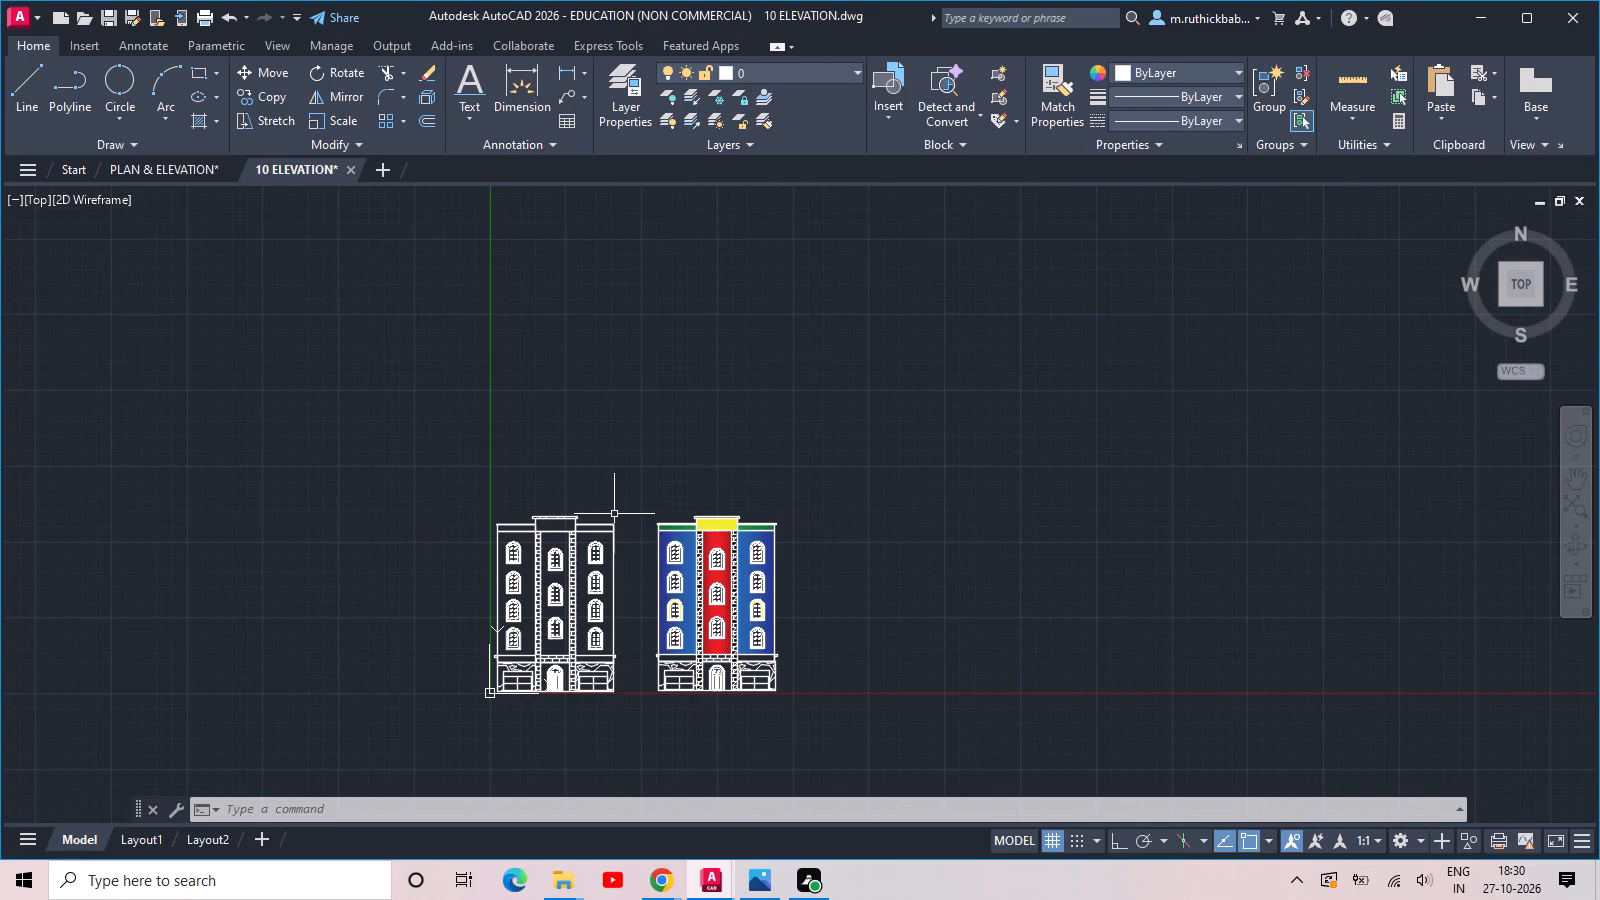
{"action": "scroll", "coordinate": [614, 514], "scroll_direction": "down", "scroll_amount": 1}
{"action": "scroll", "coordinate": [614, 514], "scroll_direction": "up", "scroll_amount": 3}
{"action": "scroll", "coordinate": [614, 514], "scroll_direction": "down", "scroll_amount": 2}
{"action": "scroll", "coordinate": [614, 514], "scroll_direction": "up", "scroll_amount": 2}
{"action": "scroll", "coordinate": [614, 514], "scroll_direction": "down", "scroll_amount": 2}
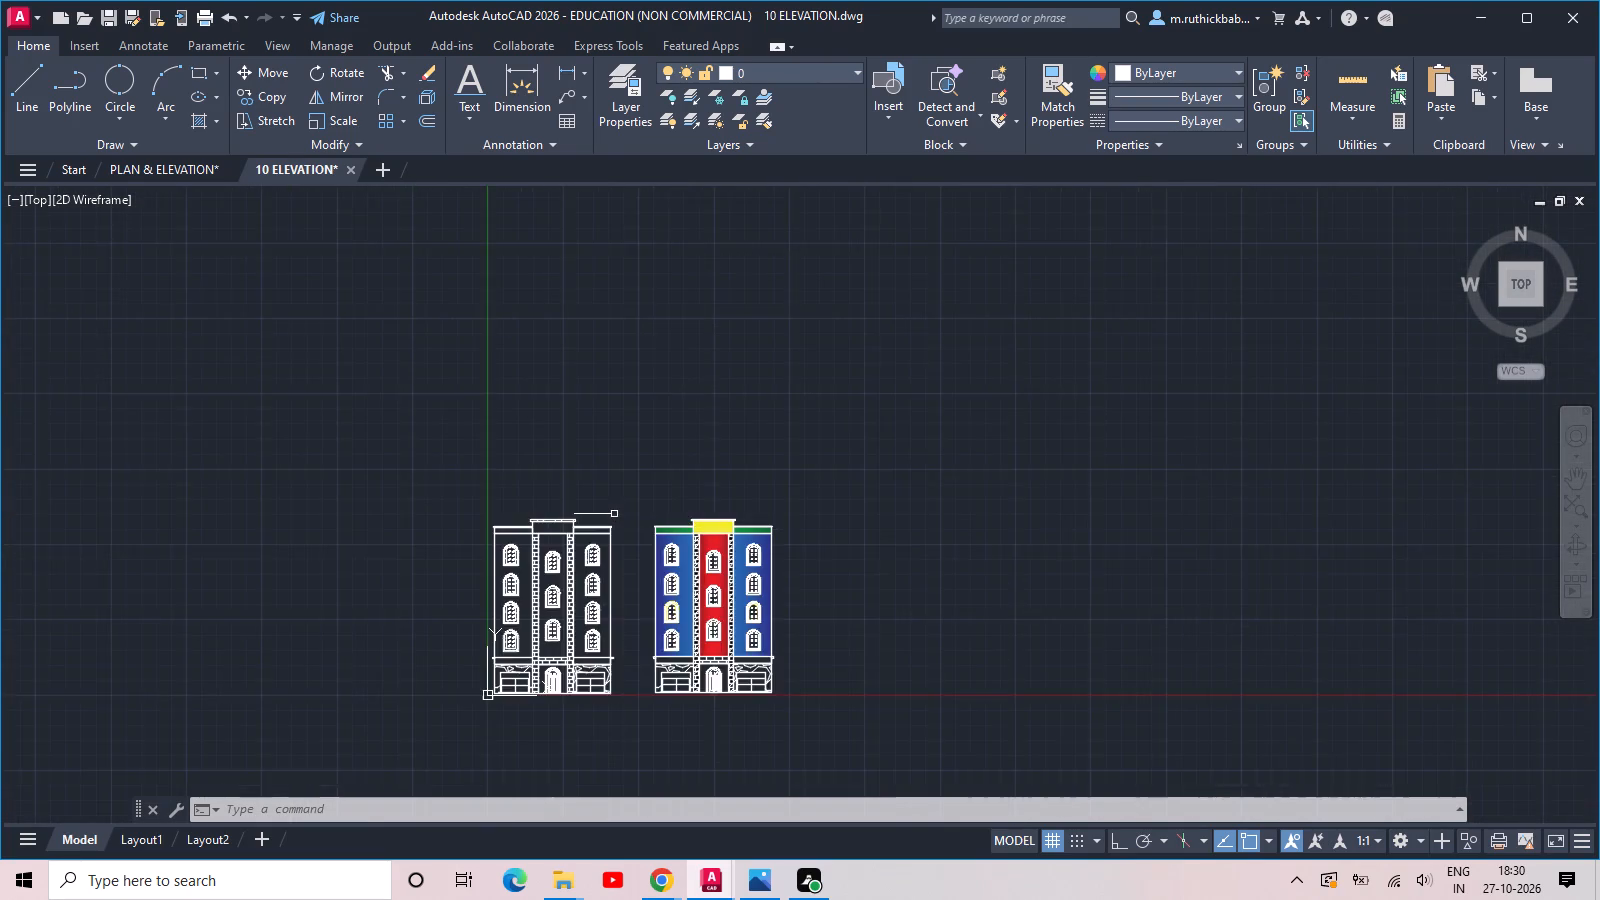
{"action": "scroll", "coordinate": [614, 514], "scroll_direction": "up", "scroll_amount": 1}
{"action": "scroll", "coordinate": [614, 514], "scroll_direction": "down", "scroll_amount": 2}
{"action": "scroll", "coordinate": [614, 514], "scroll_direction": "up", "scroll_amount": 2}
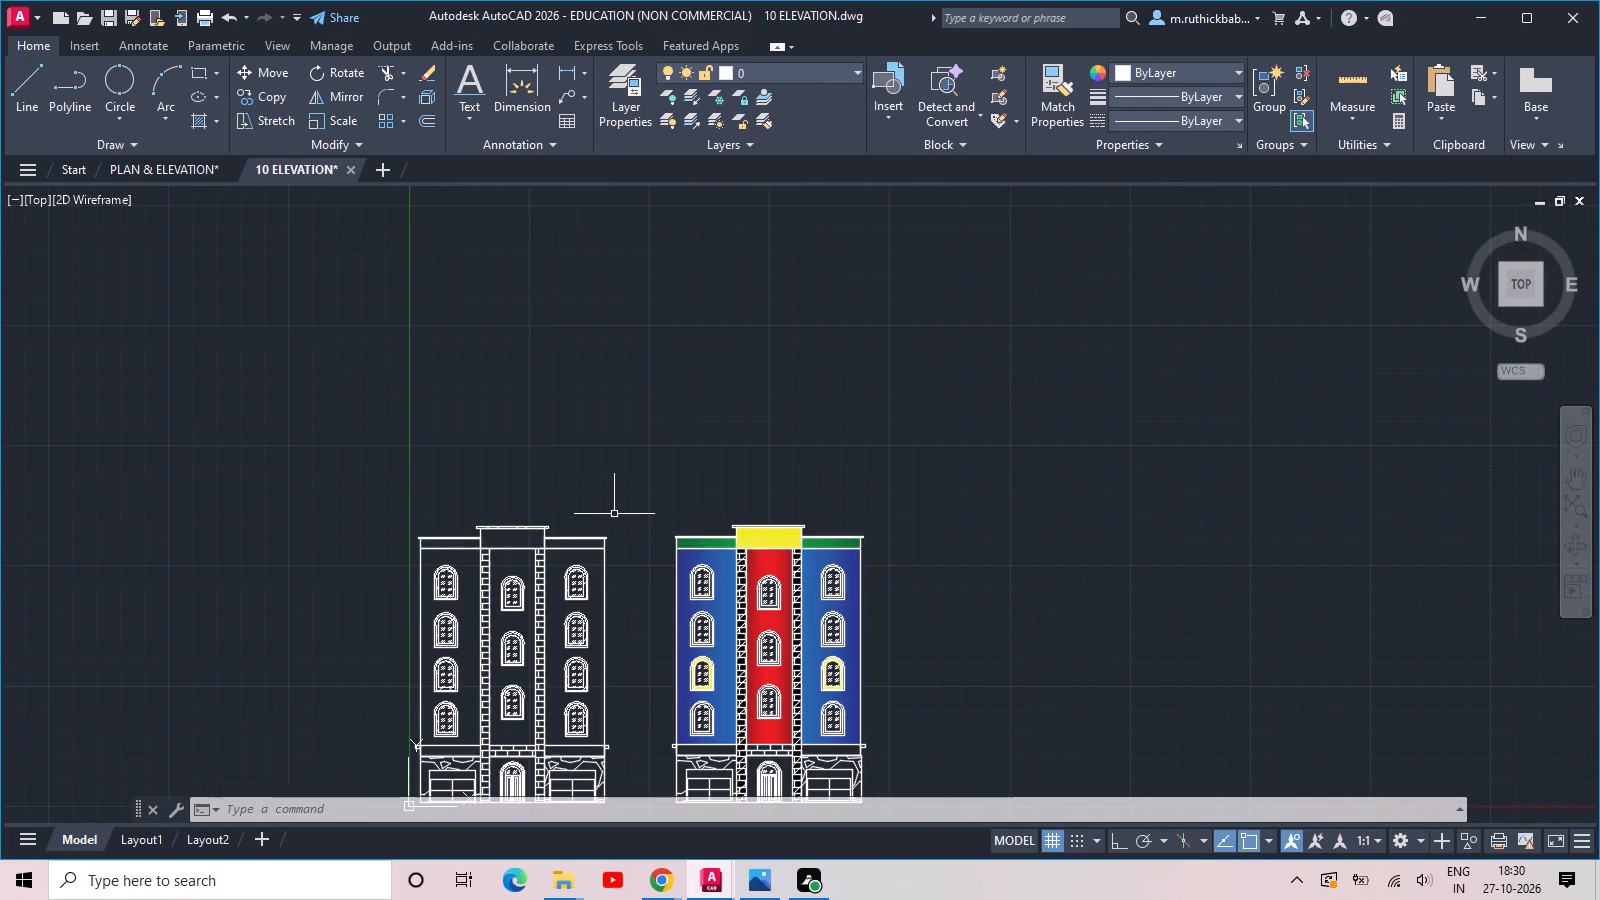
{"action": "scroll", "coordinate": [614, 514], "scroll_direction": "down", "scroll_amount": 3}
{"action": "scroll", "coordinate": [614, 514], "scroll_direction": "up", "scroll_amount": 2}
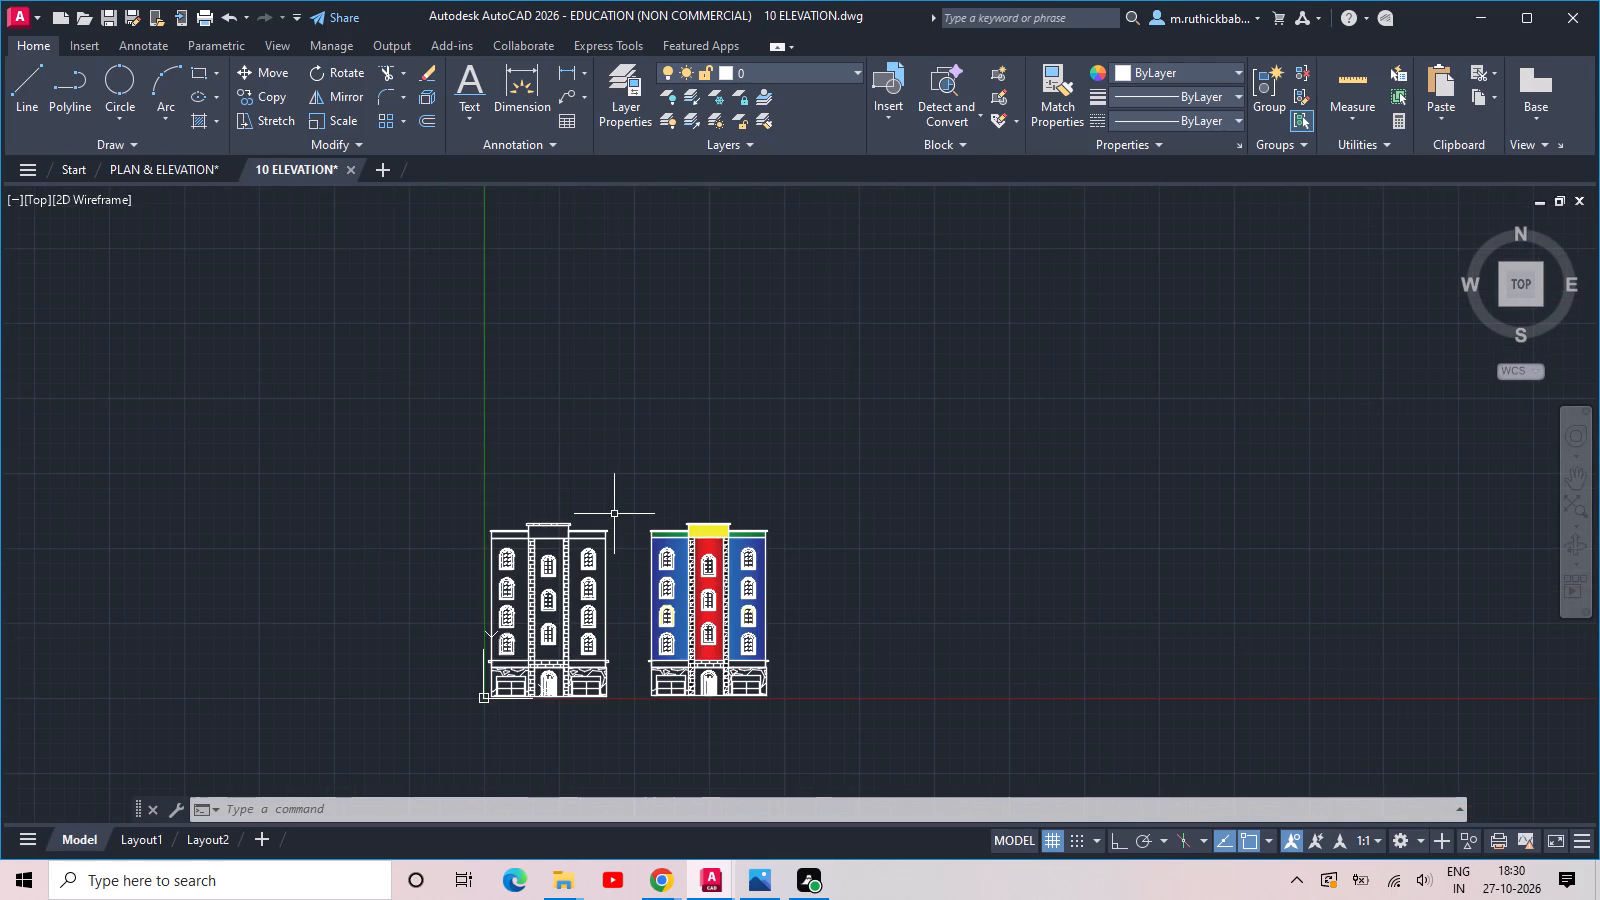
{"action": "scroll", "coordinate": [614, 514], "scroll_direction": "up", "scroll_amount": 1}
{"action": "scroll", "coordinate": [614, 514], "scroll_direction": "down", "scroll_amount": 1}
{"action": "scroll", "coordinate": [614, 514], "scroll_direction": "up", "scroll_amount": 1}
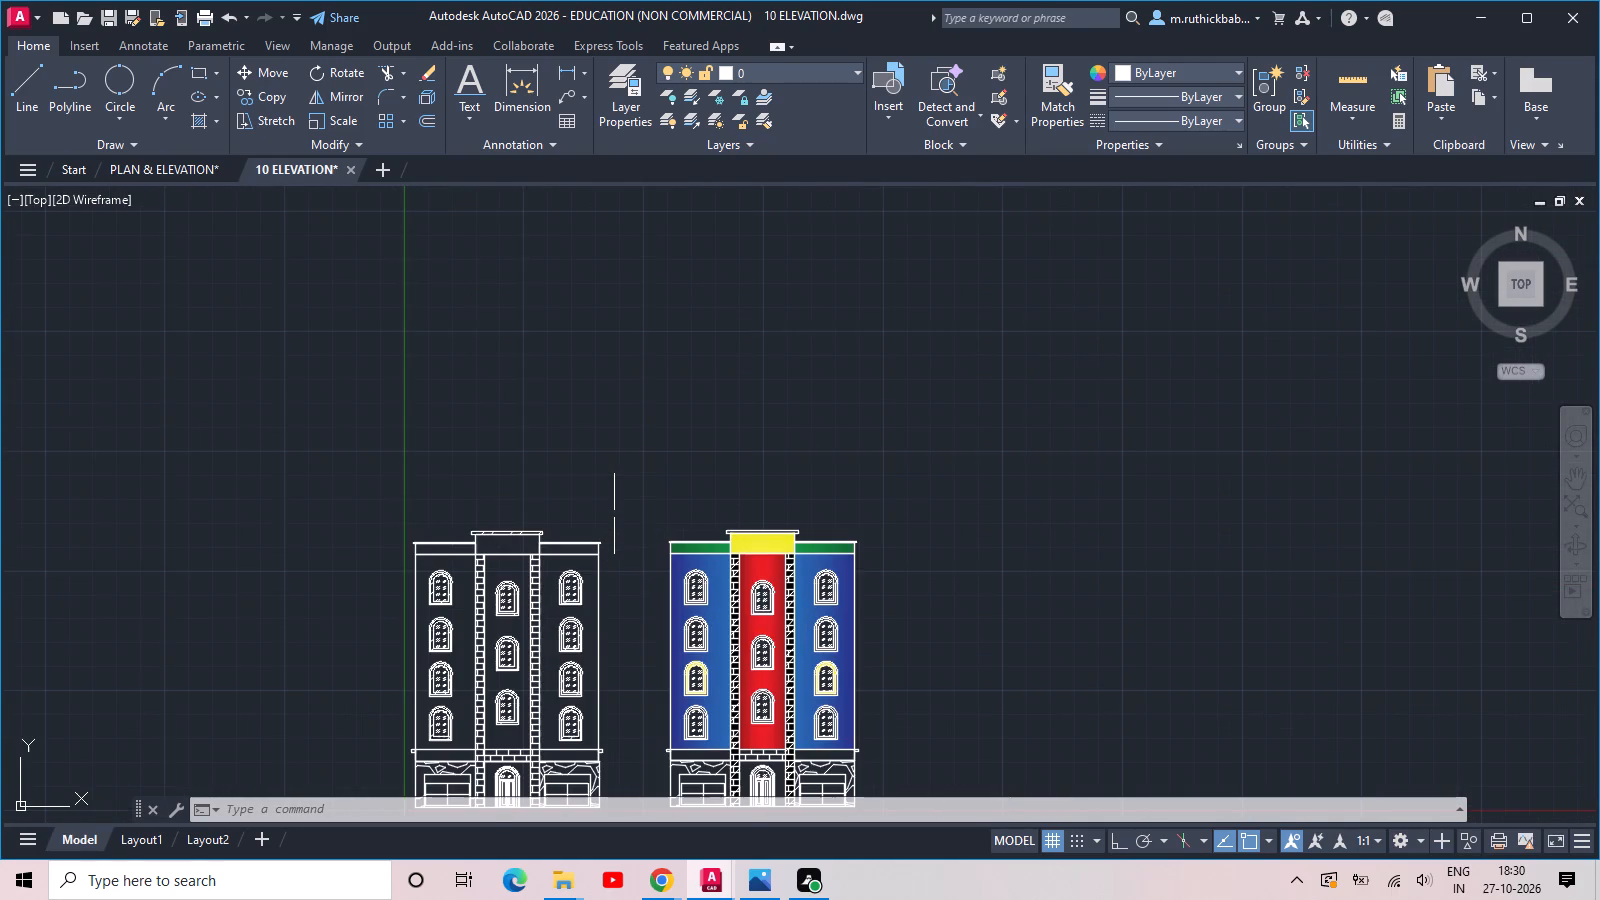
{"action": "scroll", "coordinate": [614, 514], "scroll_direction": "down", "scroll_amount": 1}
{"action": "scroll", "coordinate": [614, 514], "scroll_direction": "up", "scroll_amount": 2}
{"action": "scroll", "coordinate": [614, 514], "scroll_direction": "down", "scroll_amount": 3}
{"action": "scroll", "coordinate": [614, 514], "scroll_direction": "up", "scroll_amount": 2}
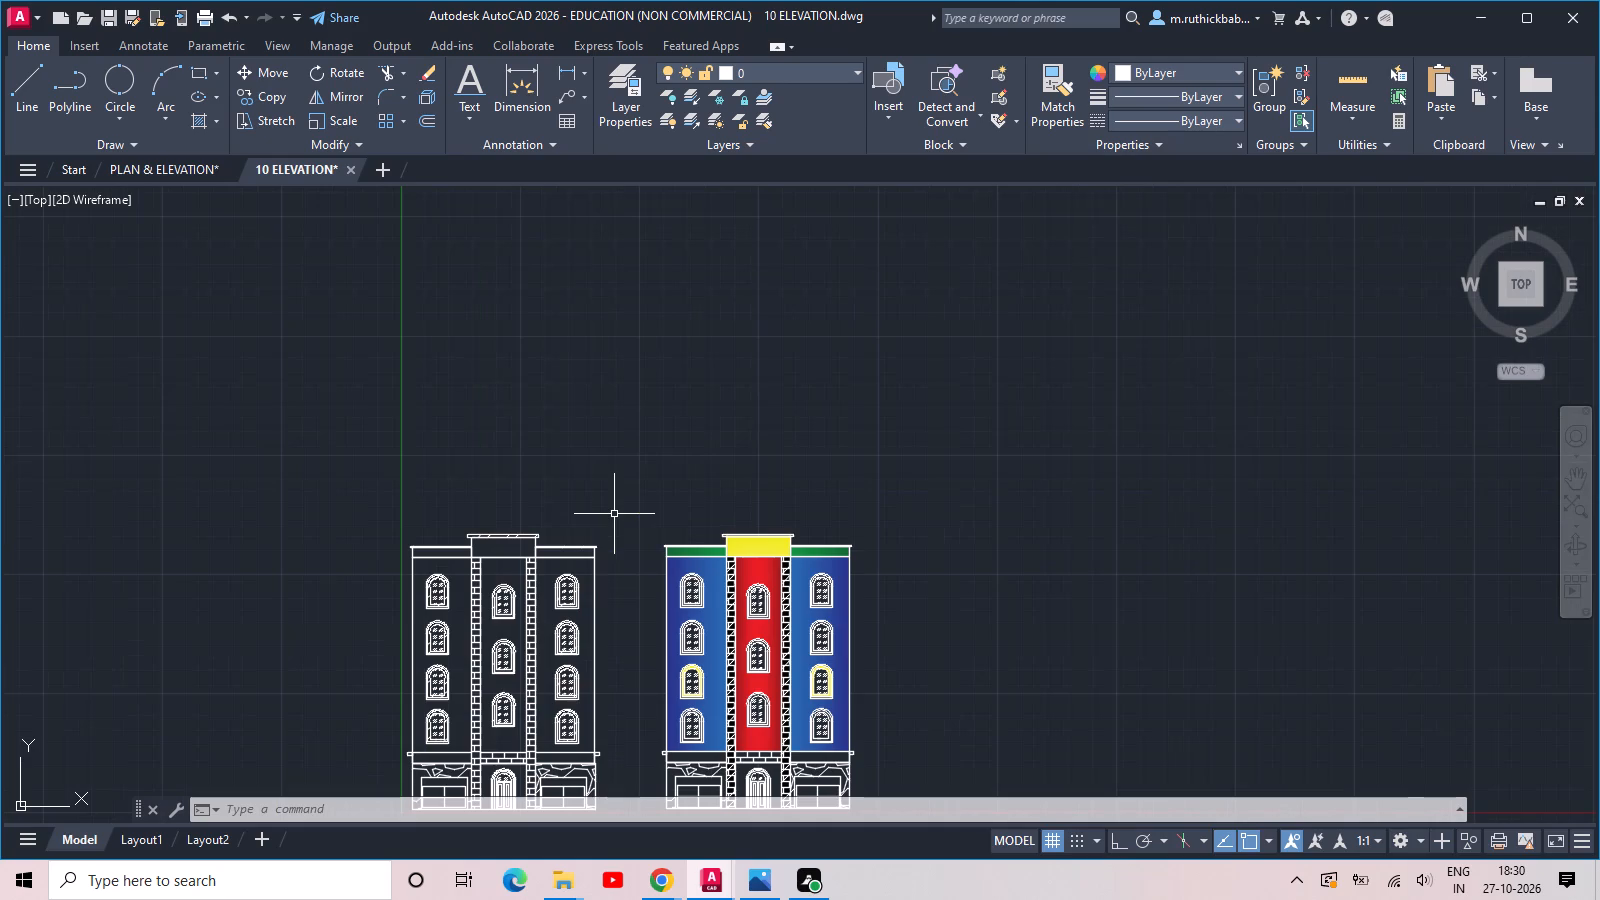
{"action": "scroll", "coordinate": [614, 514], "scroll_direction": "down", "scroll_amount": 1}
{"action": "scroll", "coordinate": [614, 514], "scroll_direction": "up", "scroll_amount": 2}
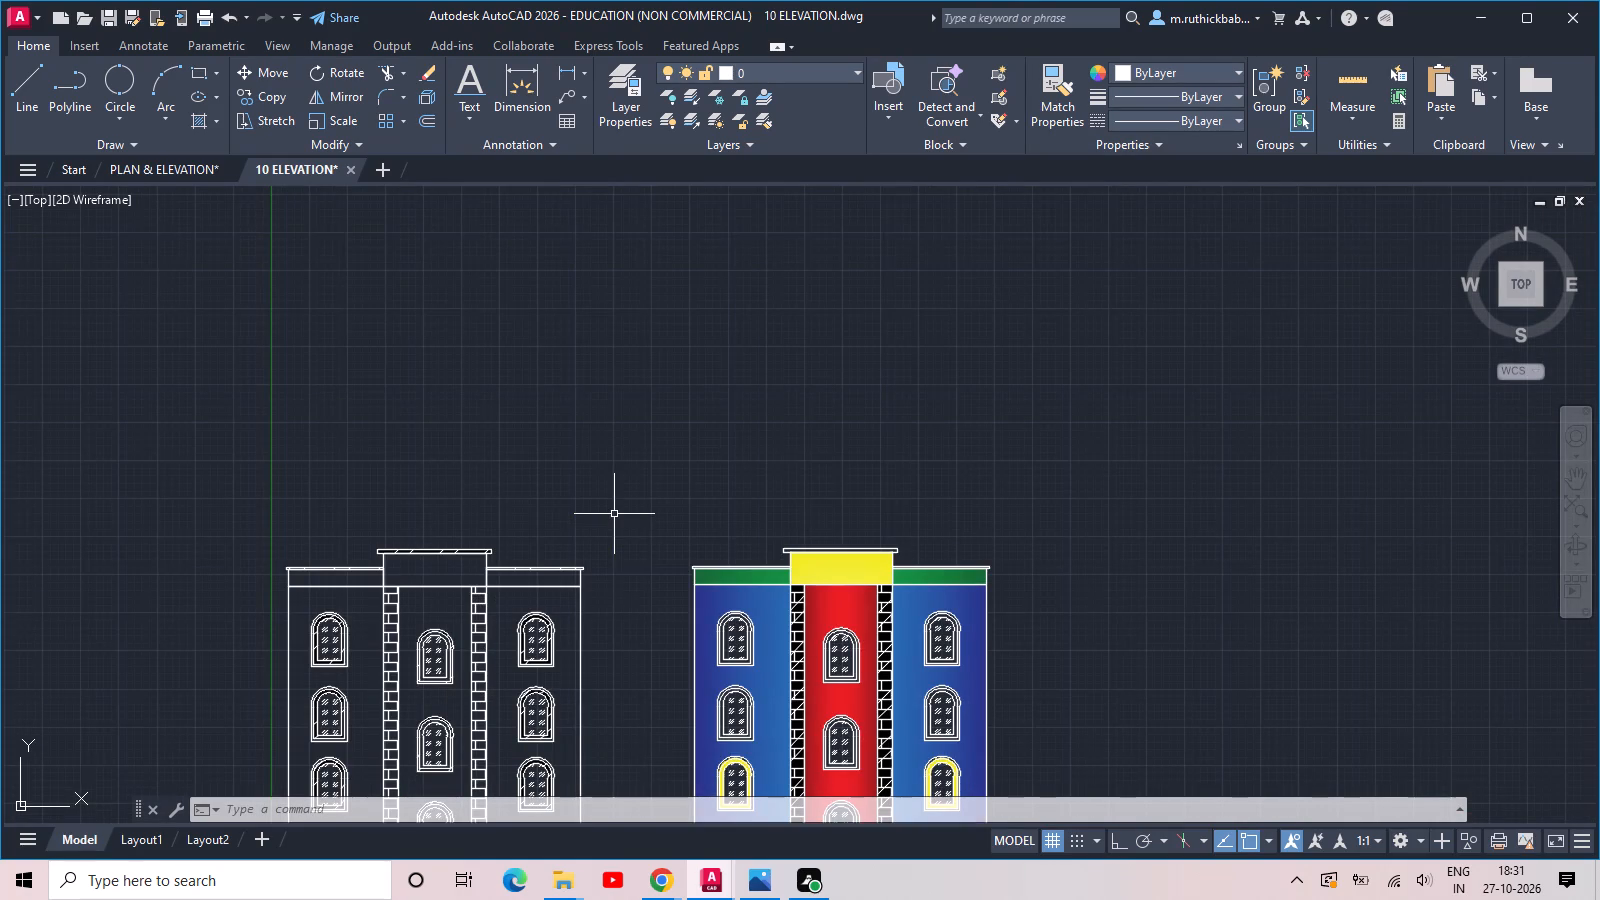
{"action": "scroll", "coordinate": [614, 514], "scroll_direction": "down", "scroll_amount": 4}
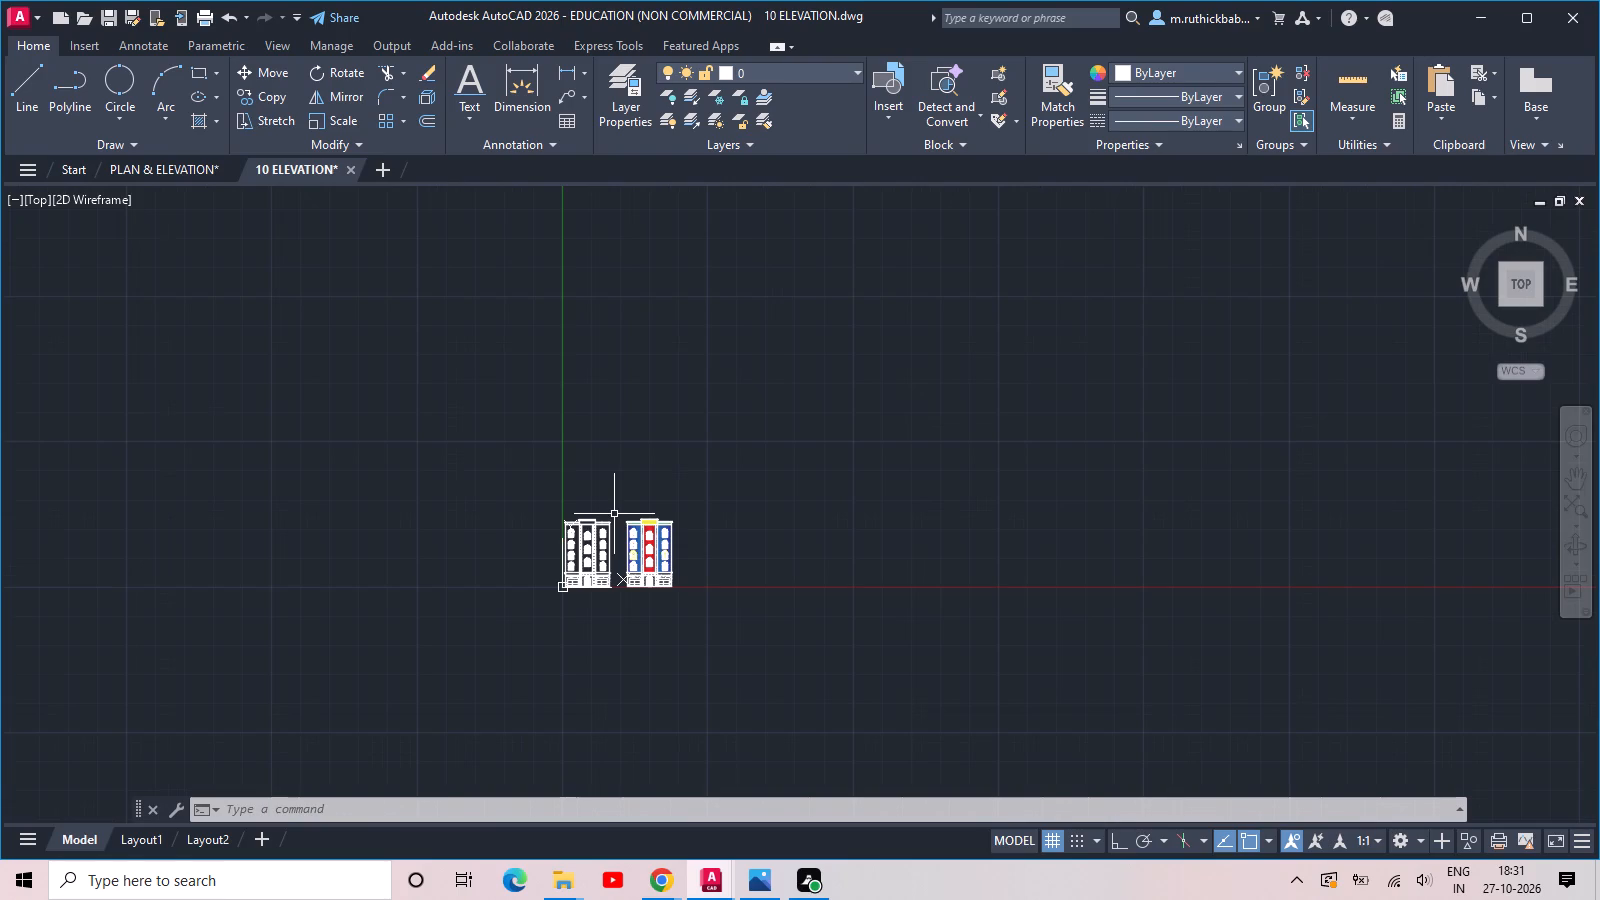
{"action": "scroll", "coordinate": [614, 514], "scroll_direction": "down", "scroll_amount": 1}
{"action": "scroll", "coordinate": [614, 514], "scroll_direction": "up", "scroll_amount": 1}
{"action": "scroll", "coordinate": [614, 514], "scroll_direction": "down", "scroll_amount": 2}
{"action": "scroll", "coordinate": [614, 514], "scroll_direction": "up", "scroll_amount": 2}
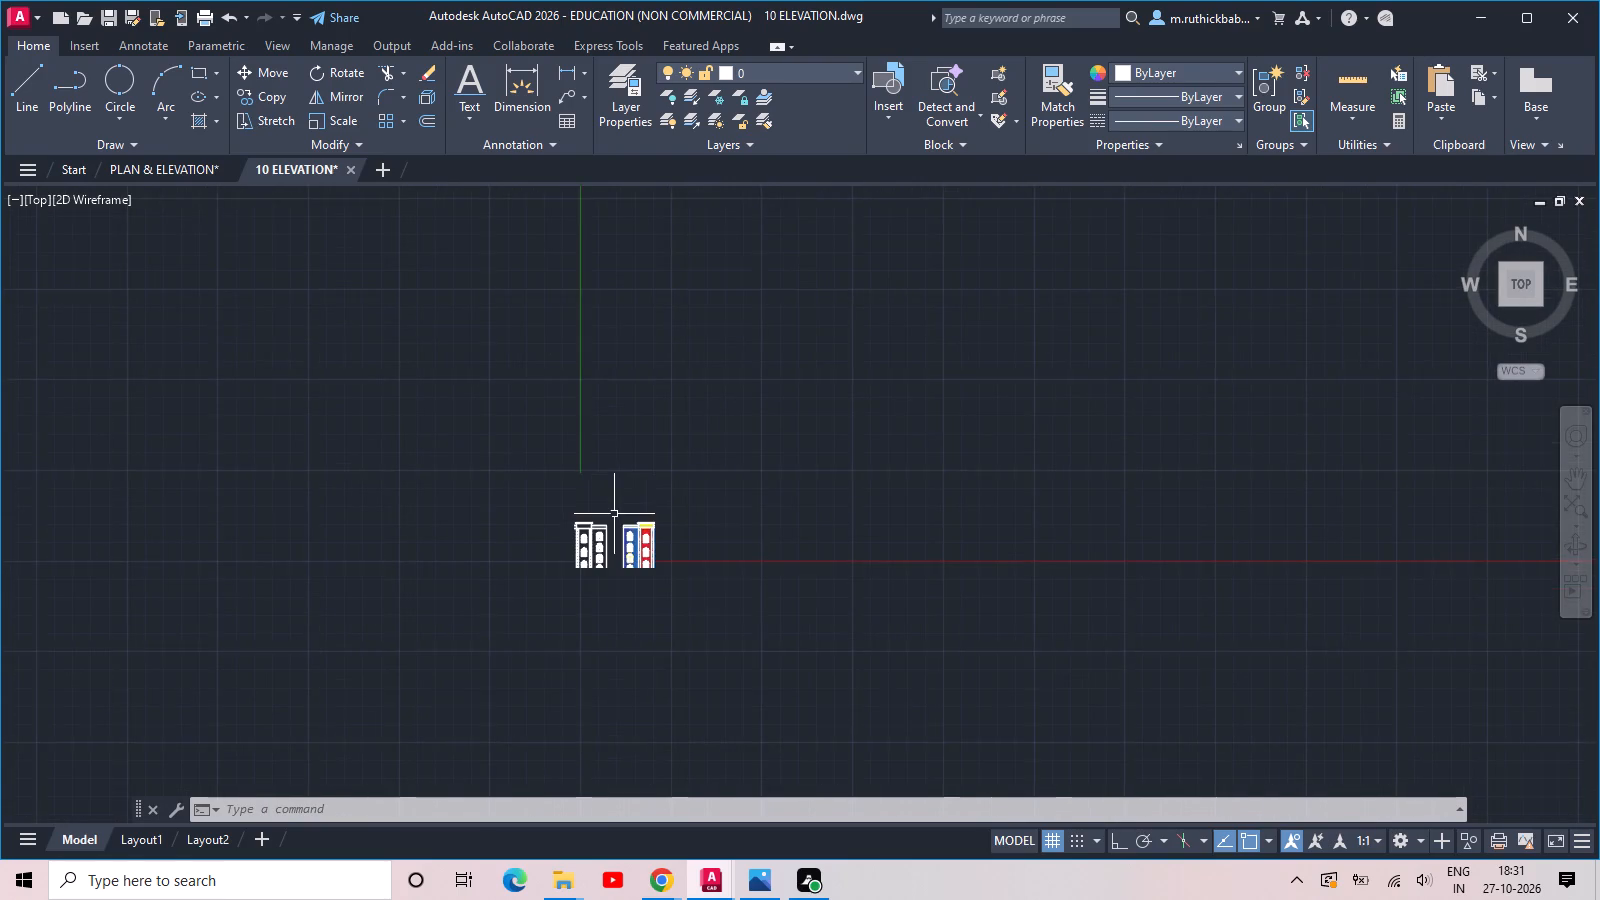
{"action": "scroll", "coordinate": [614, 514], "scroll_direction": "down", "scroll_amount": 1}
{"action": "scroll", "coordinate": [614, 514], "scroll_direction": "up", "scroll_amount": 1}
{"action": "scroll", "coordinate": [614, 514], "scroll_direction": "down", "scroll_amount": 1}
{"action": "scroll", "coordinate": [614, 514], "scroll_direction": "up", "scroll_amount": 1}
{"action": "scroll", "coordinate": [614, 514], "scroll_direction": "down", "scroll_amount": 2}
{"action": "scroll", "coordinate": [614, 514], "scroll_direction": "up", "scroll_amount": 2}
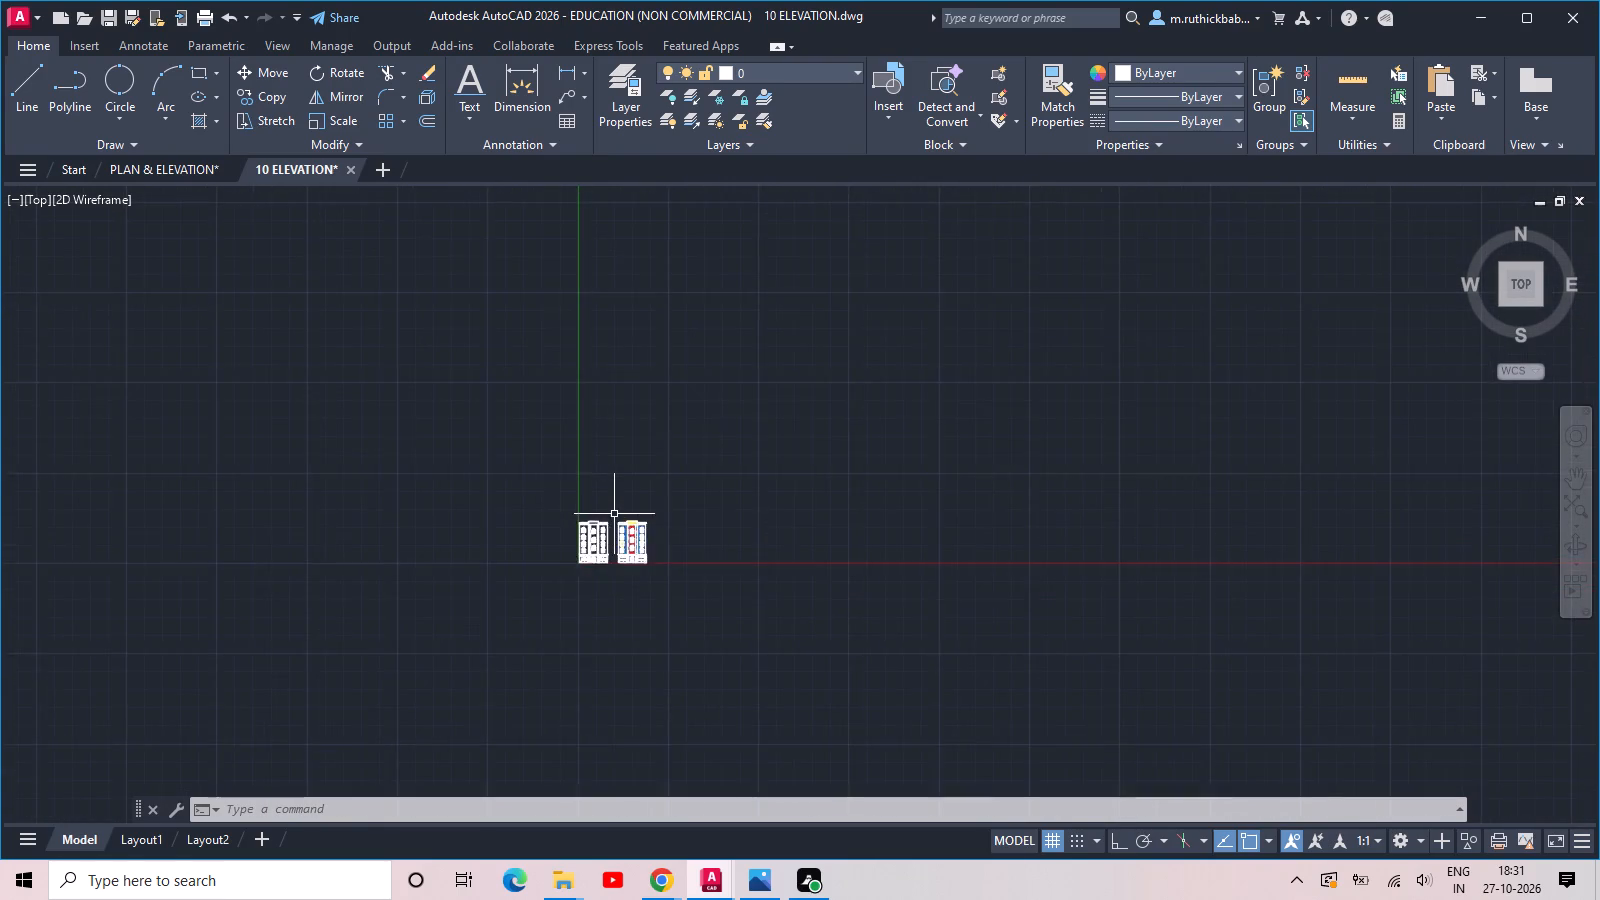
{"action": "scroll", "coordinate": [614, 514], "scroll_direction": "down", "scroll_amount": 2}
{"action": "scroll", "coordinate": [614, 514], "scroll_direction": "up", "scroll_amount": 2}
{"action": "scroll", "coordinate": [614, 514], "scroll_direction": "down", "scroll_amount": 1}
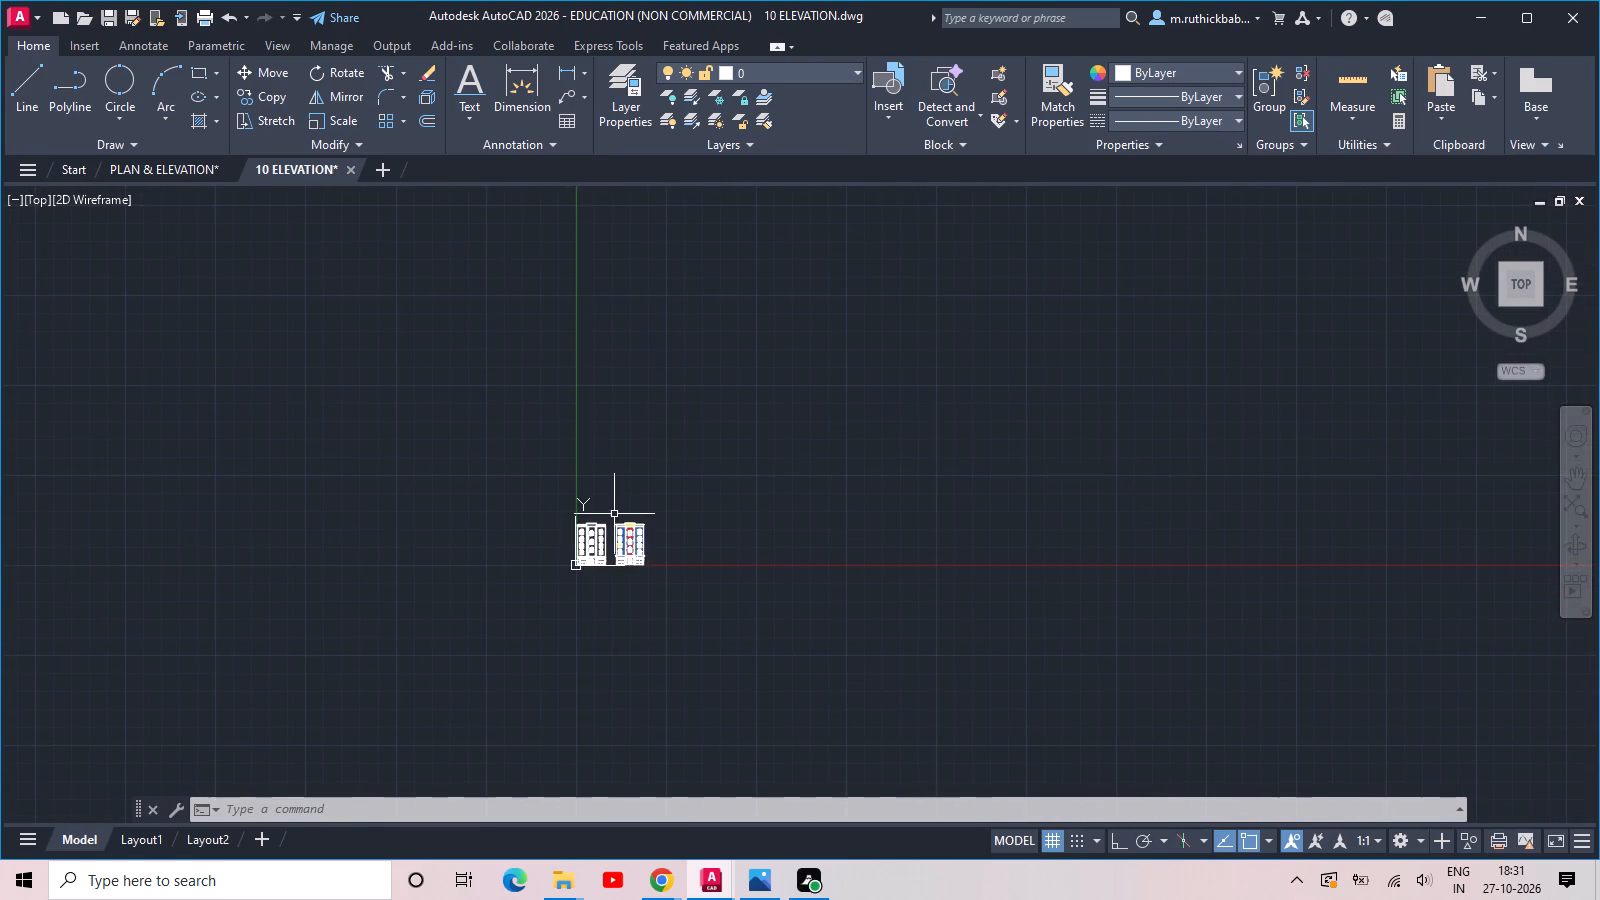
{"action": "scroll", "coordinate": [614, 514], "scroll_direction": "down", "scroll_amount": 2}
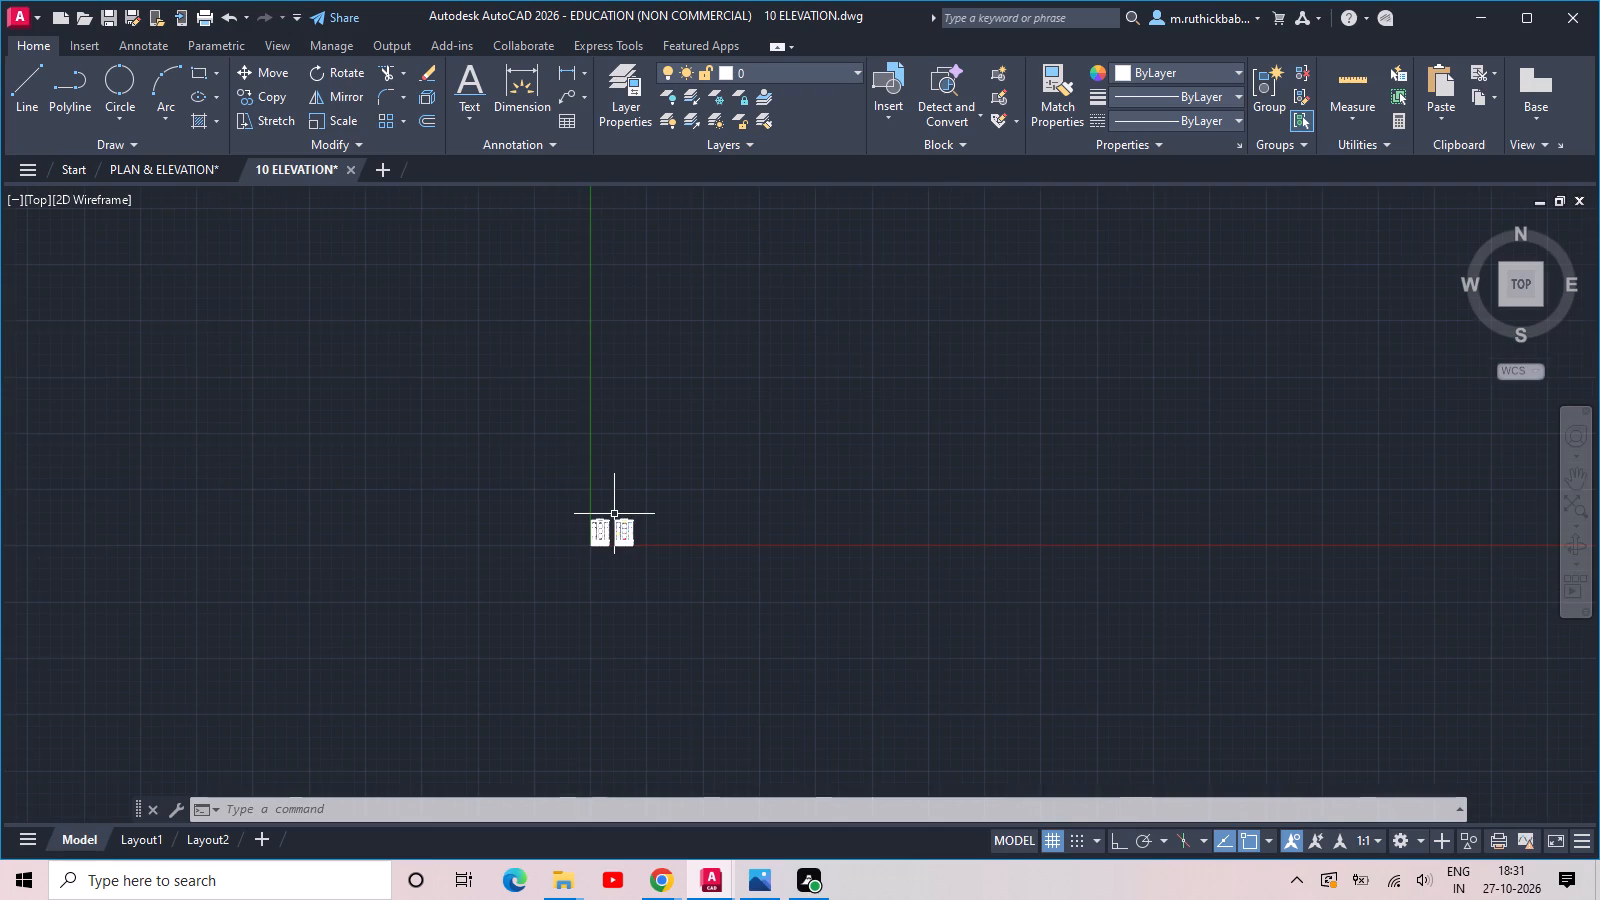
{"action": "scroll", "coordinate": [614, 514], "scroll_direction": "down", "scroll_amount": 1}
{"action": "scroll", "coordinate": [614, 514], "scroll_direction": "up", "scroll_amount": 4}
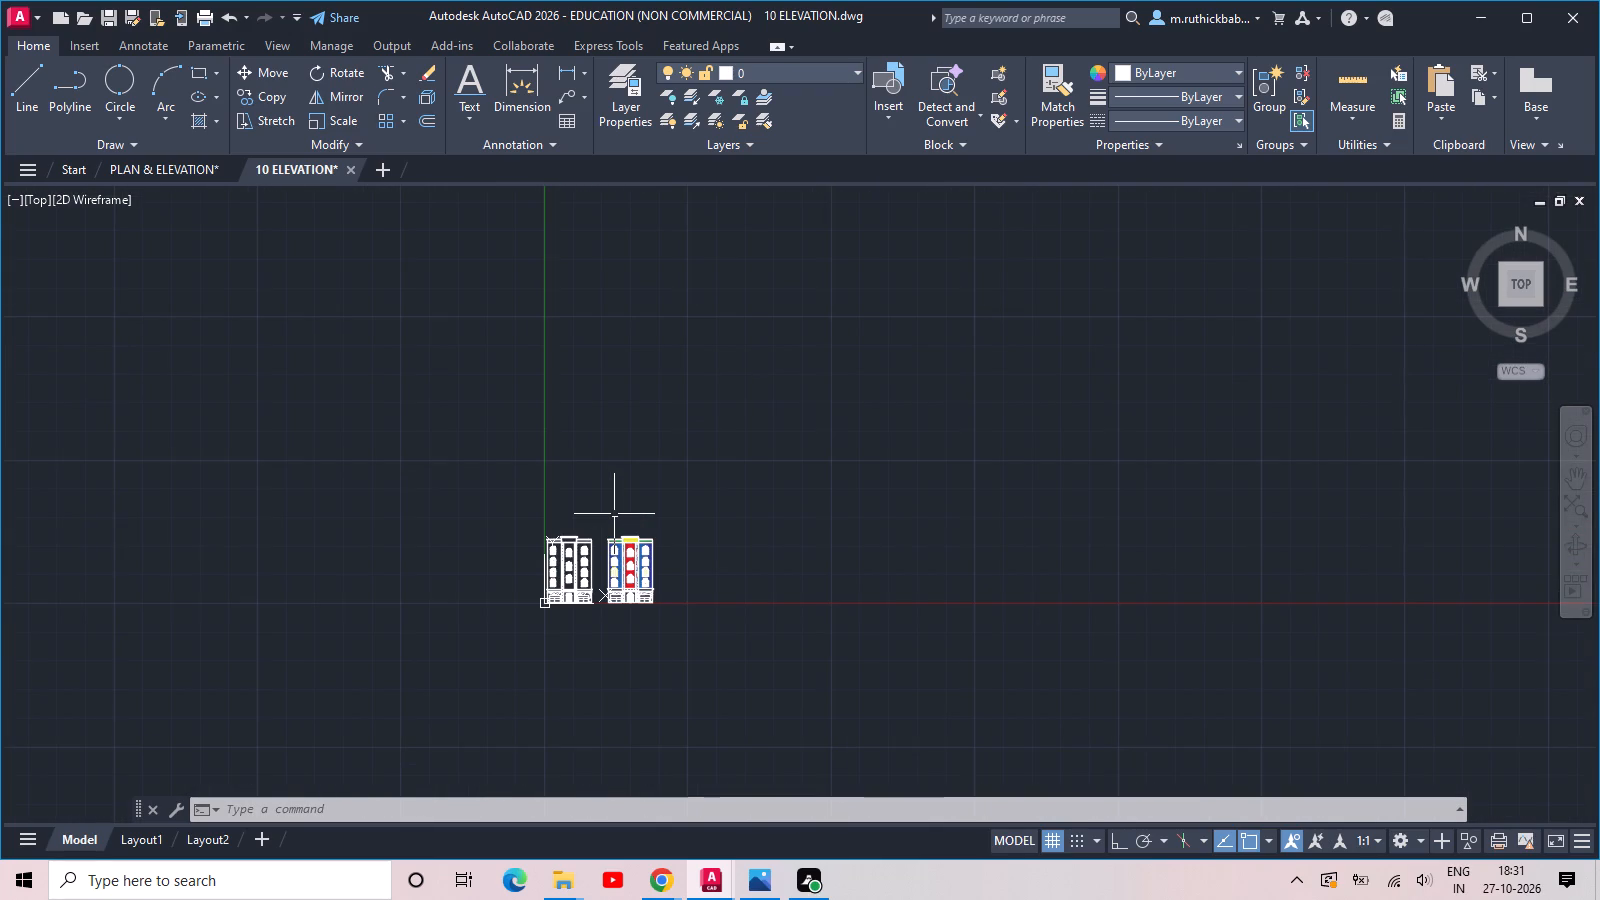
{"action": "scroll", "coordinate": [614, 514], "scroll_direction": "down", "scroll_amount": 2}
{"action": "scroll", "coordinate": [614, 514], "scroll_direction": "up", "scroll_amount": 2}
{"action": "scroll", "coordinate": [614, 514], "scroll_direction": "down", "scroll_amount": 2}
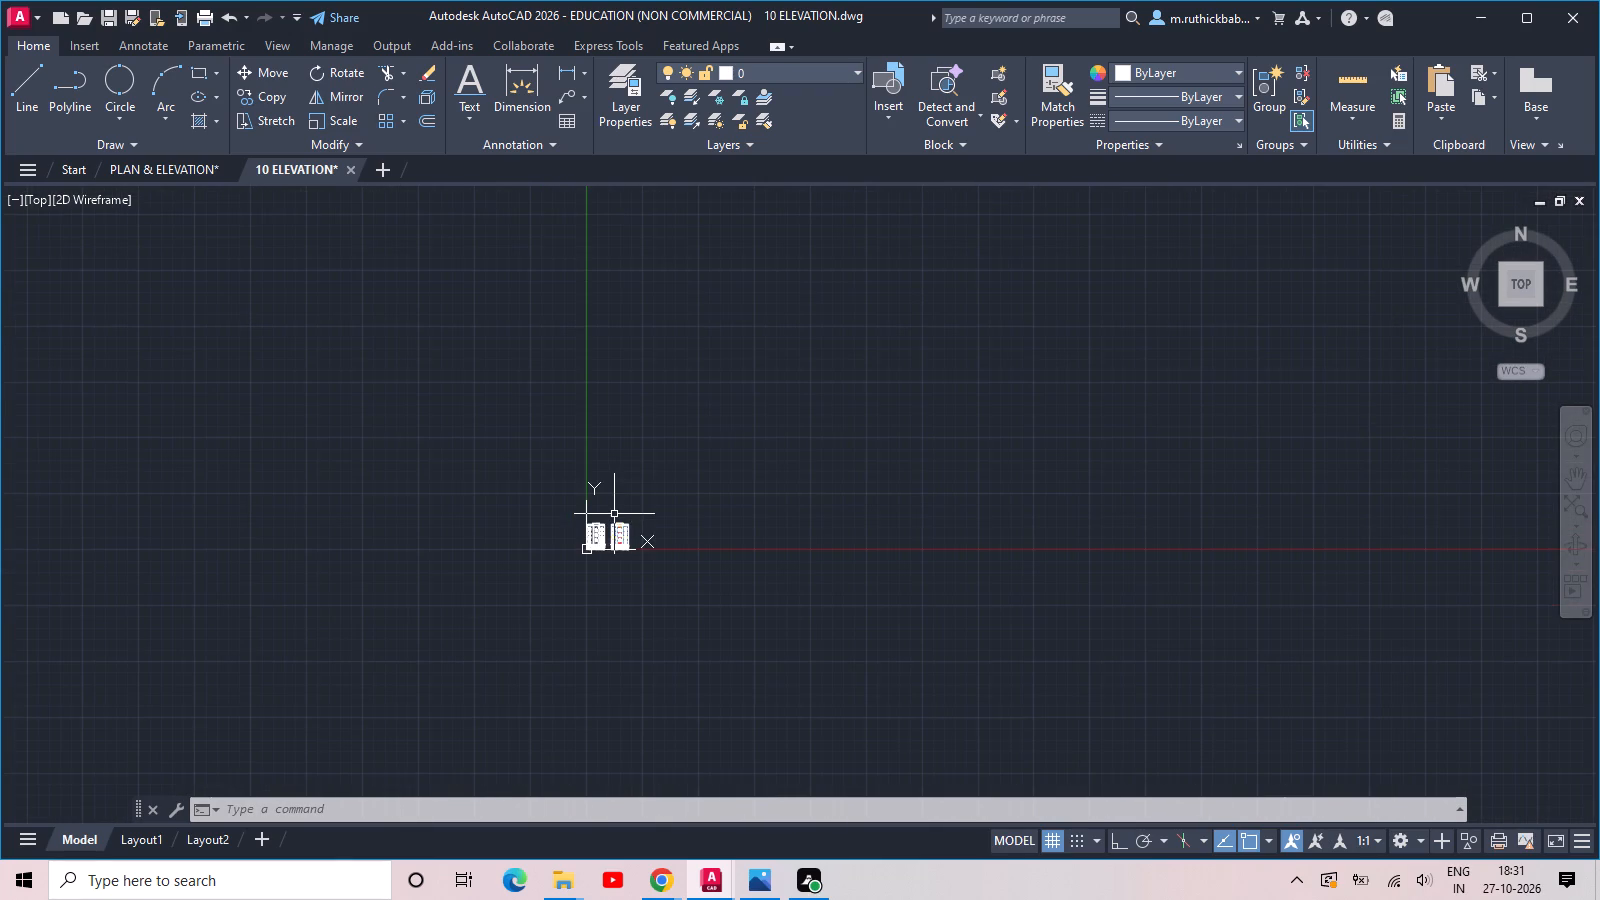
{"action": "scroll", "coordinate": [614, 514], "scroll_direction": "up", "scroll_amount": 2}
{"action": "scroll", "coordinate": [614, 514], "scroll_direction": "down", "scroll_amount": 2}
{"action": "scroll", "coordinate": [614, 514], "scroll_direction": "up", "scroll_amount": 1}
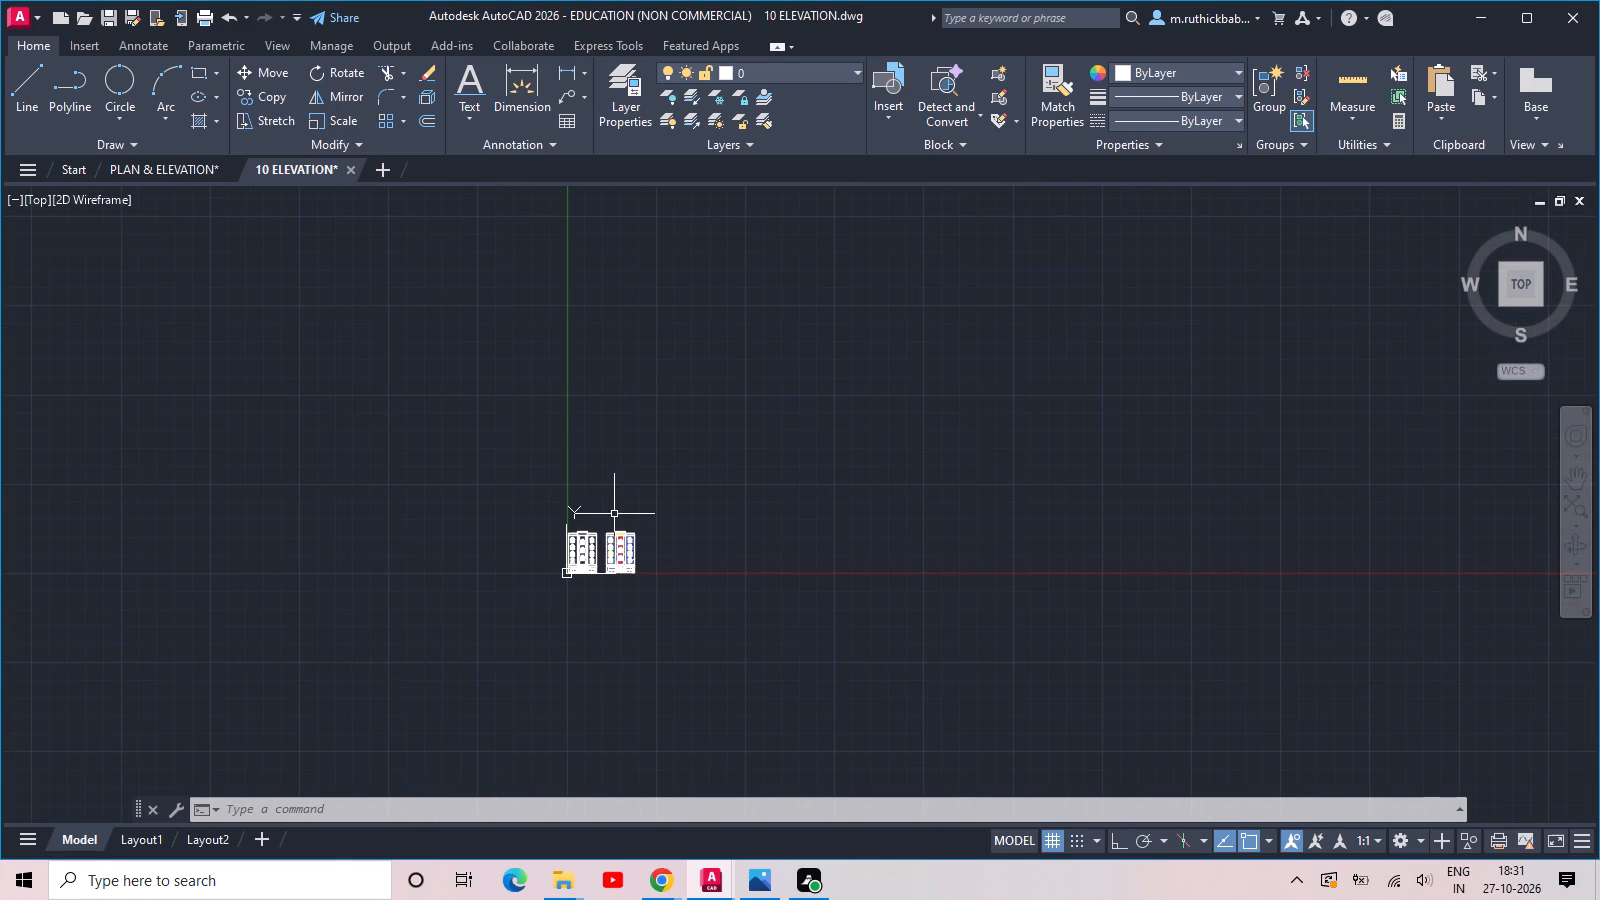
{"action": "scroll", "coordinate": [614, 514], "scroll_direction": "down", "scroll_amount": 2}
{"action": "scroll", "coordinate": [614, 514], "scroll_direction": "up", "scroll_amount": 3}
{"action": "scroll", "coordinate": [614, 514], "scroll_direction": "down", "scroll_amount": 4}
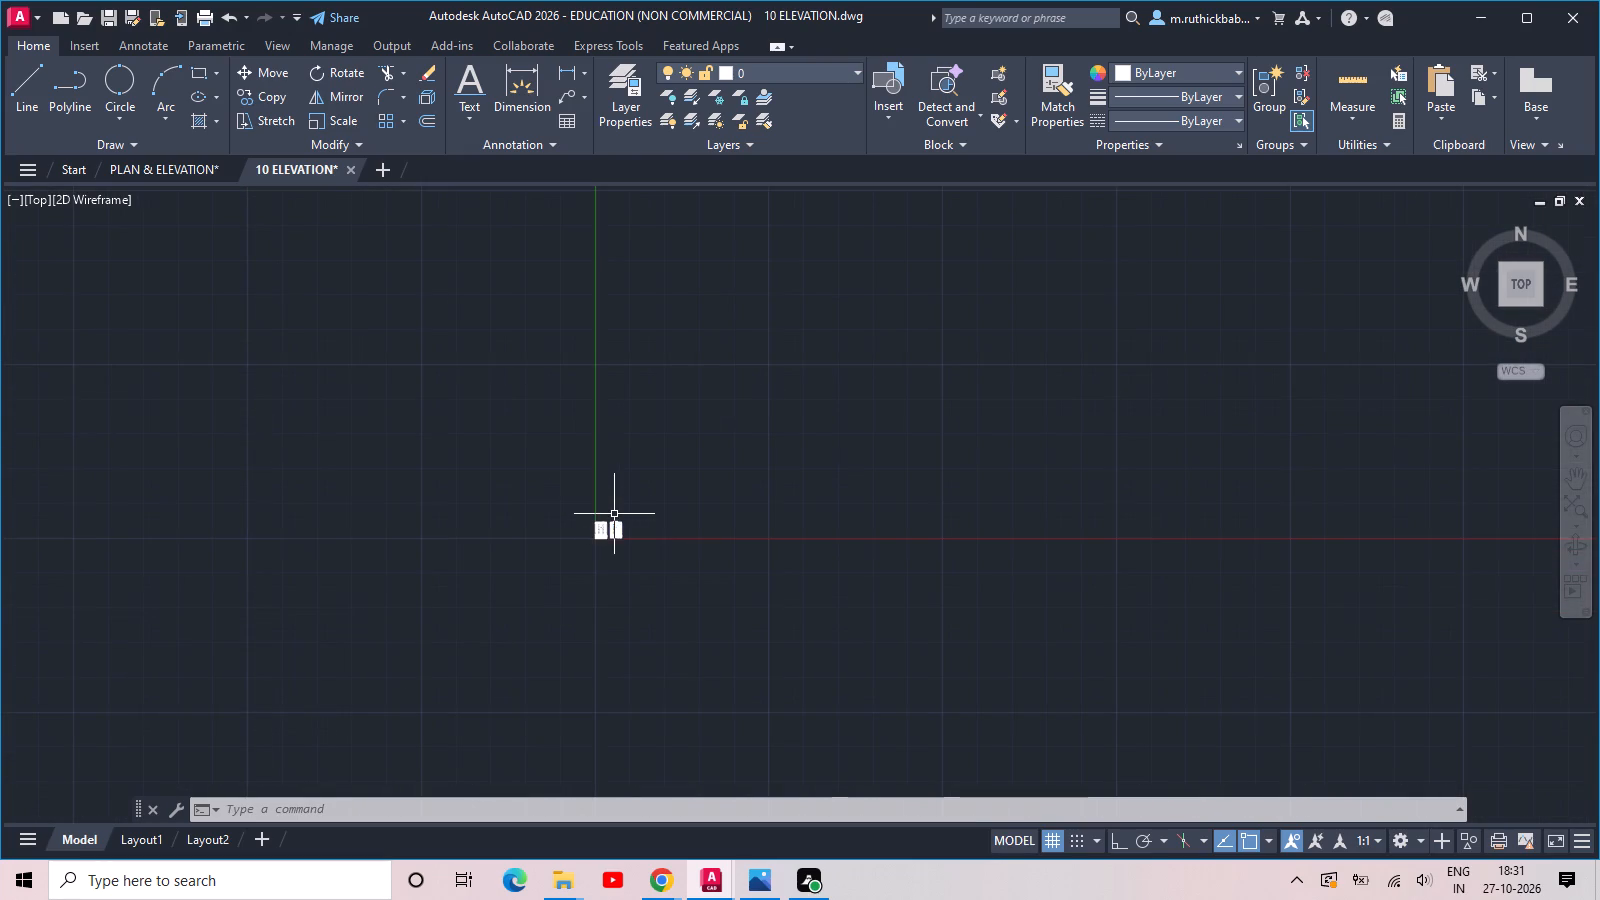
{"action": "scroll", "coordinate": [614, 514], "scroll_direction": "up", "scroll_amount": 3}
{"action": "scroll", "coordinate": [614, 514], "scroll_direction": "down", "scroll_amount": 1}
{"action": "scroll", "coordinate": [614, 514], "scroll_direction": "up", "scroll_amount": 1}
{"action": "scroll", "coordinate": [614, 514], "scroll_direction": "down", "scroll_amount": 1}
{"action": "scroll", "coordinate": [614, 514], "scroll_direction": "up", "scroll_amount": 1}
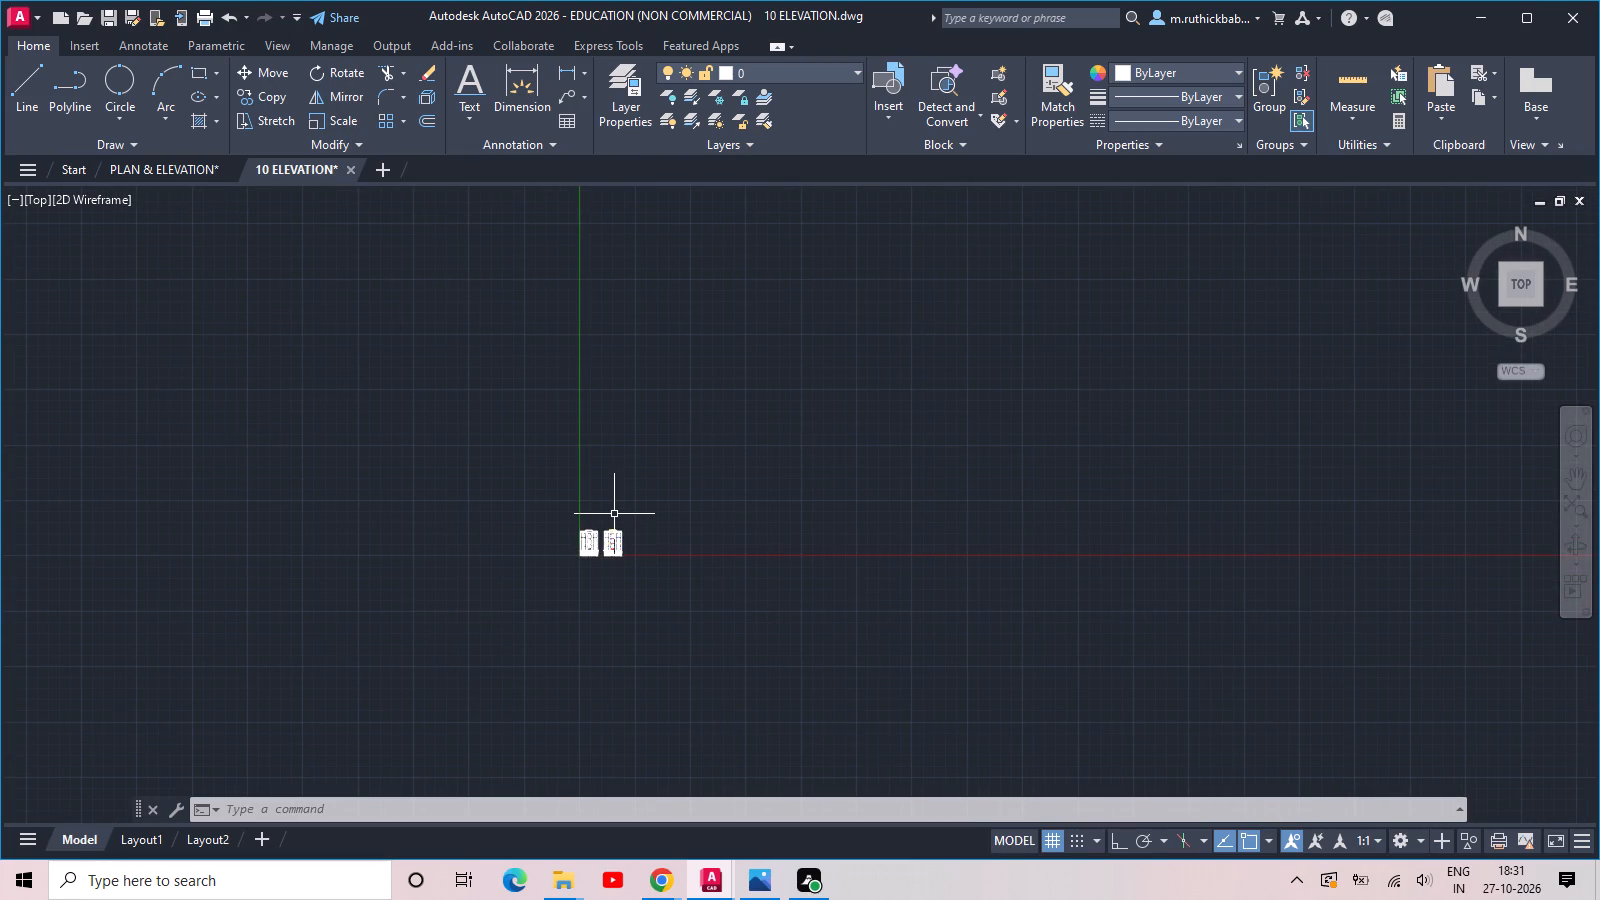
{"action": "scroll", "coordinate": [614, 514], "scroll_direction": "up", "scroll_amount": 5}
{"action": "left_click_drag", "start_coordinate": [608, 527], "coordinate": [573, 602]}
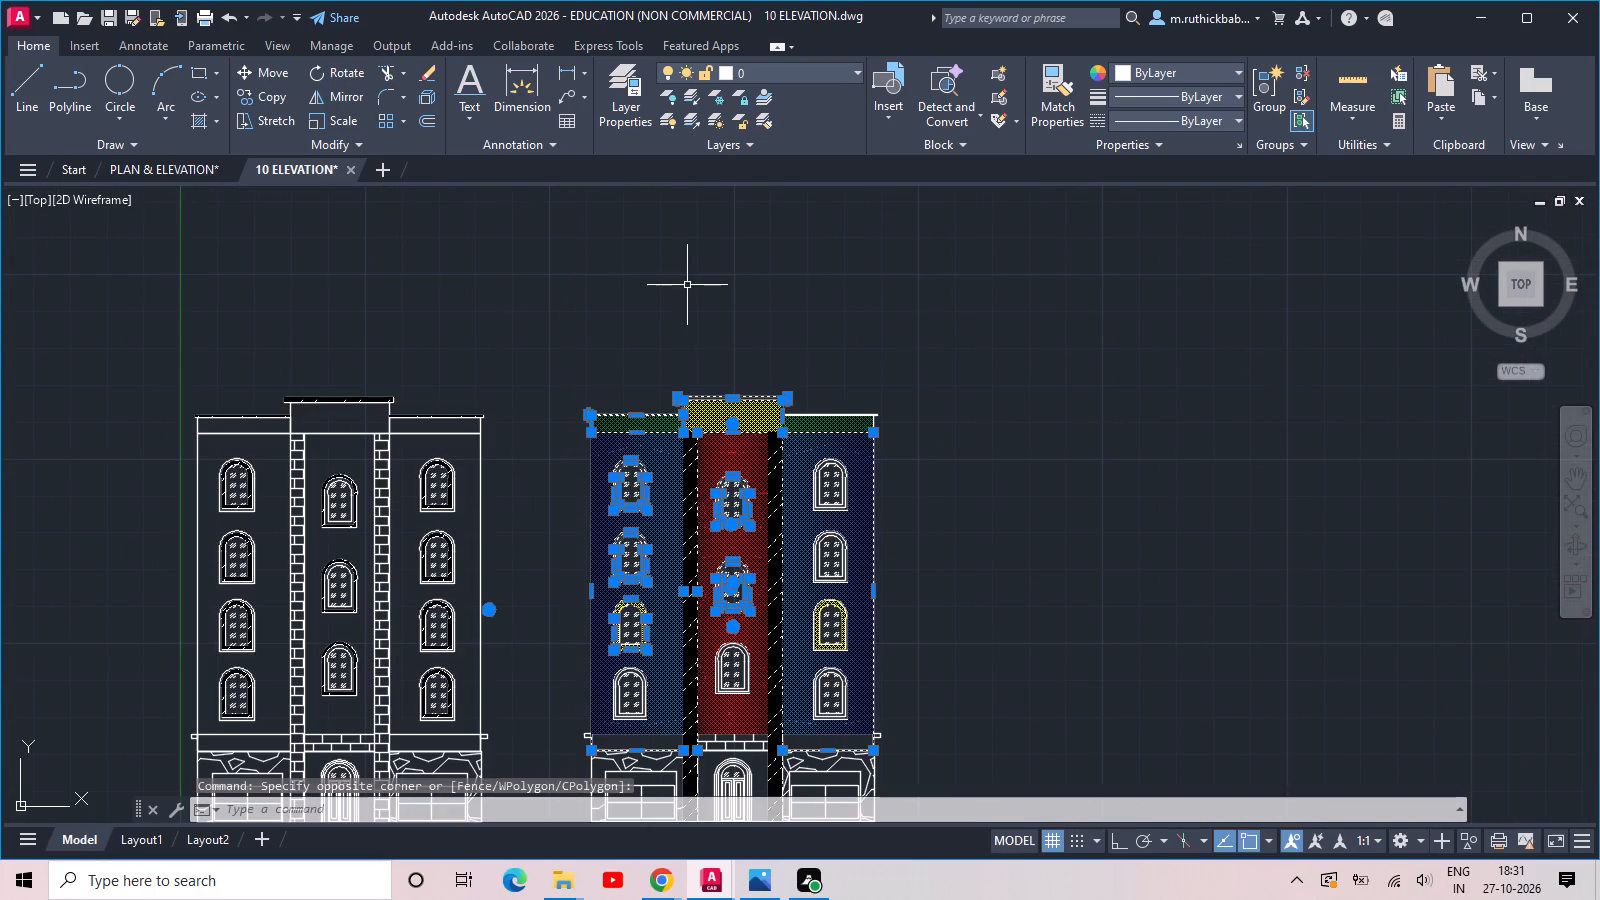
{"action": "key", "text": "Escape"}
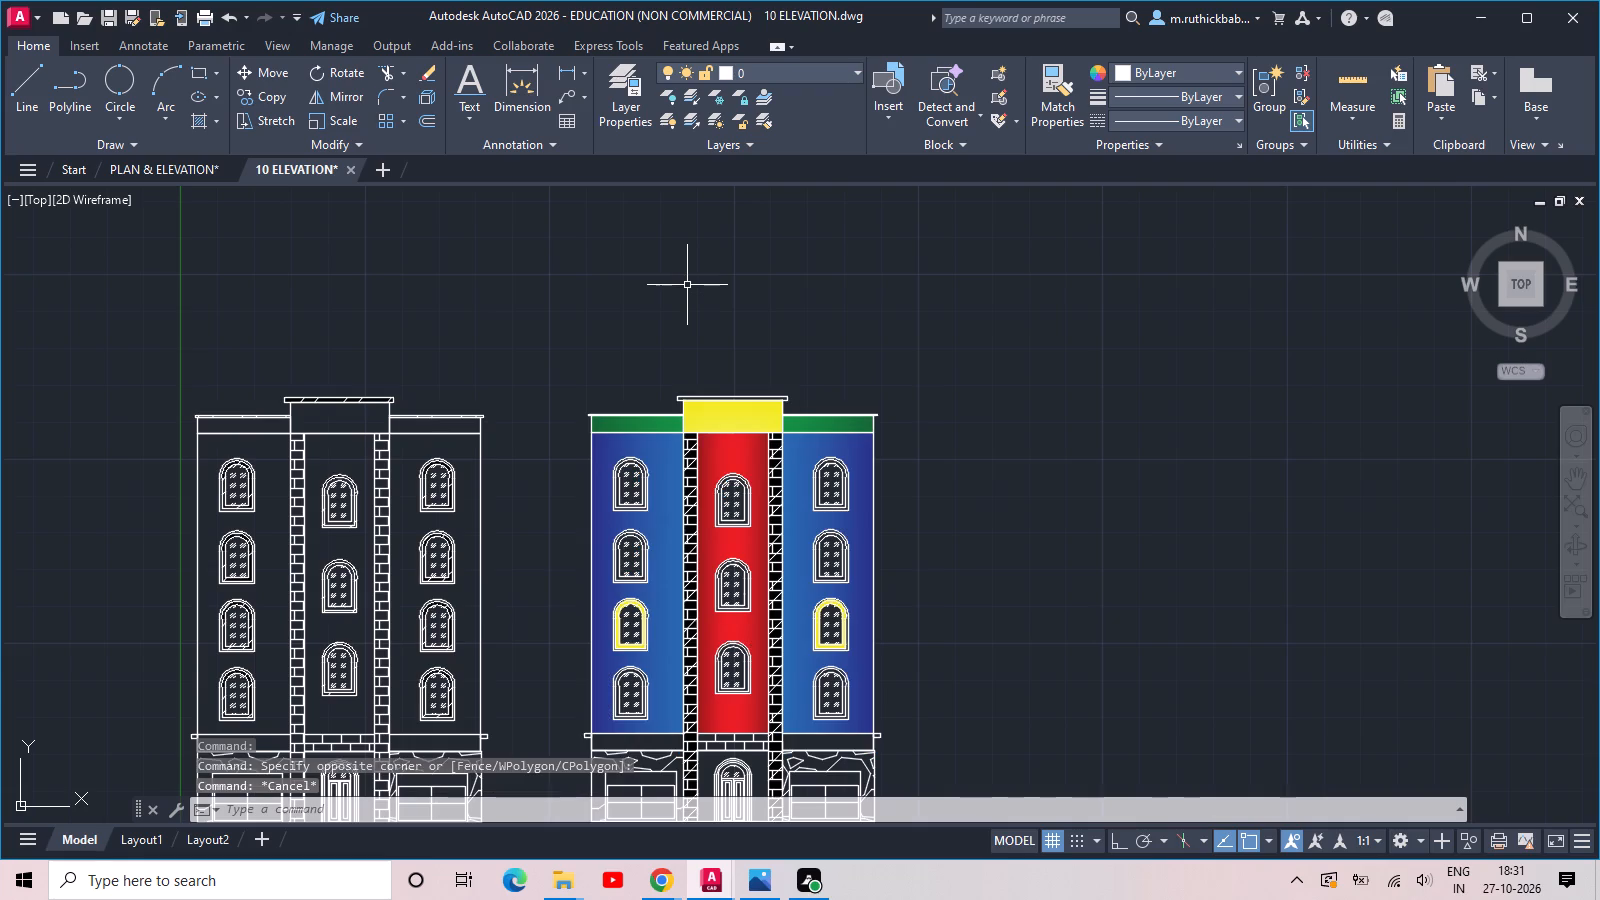
Undo the gradient fills on the coloured facade and the copy it was made from, back to the single line elevation.
{"action": "key", "text": "ctrl+z"}
{"action": "key", "text": "ctrl+z"}
{"action": "key", "text": "ctrl+z"}
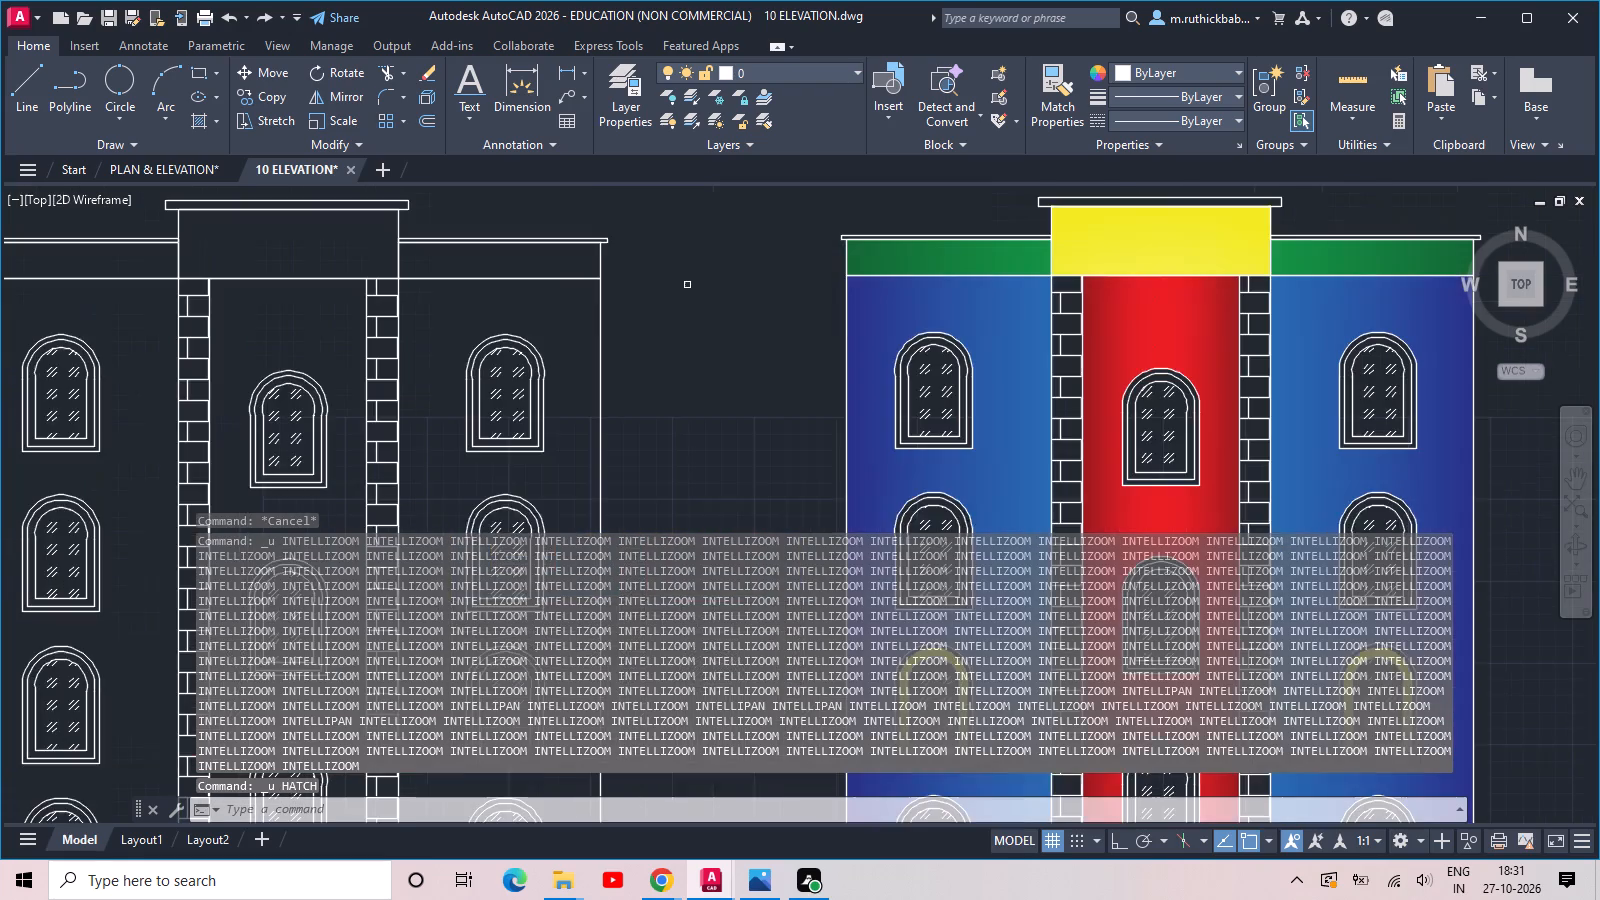
{"action": "key", "text": "ctrl+z"}
{"action": "key", "text": "ctrl+z"}
{"action": "key", "text": "ctrl+z"}
{"action": "key", "text": "ctrl+z"}
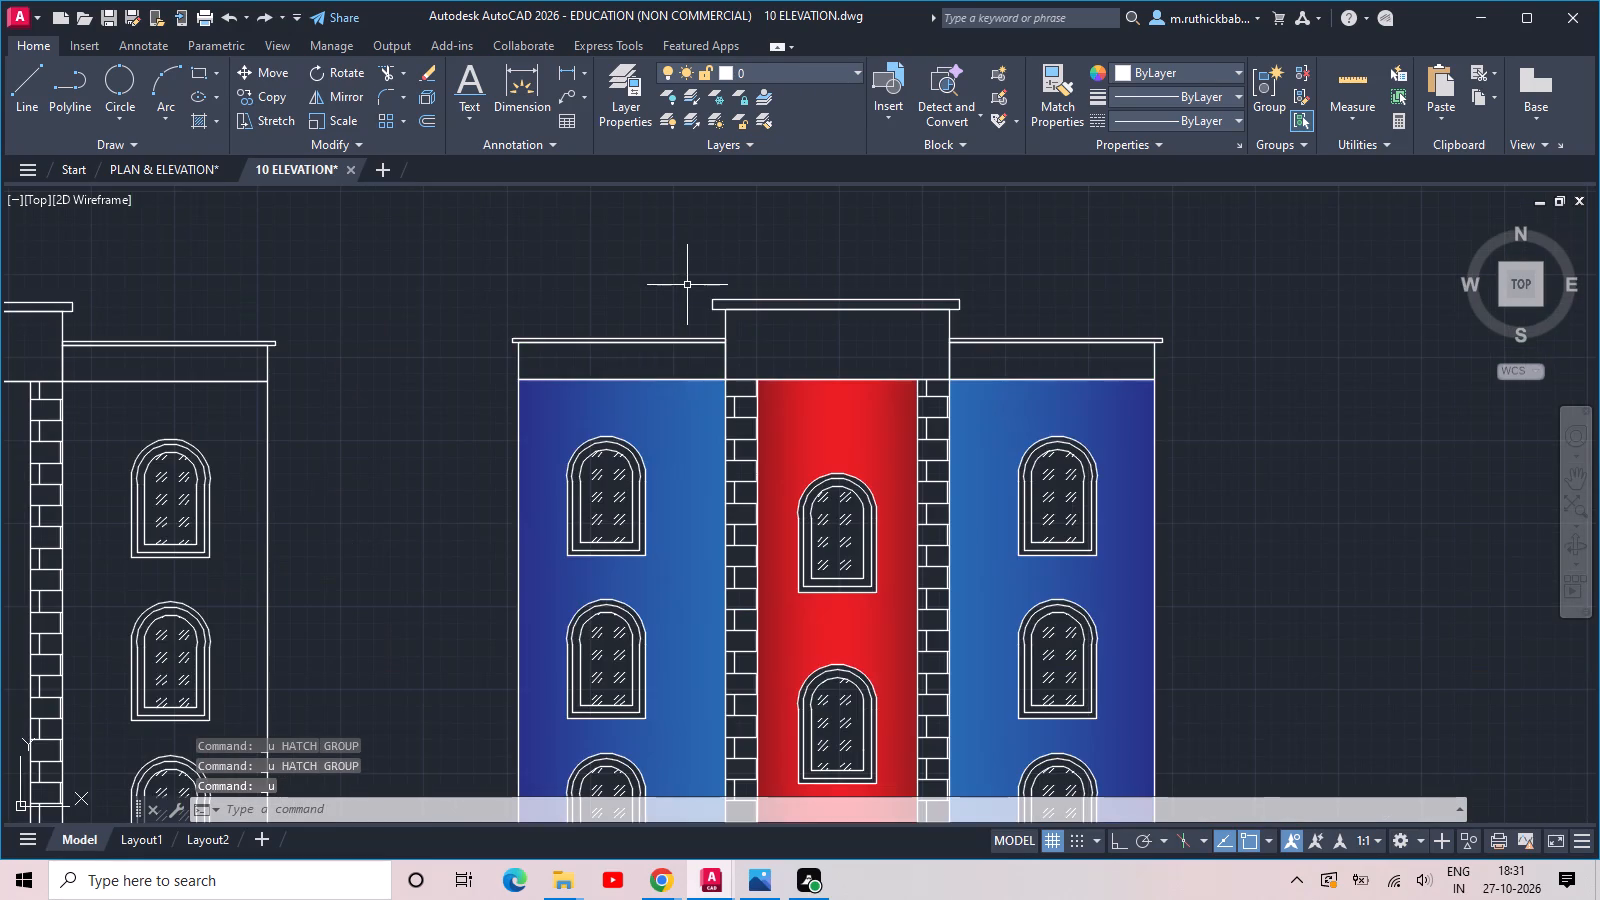
{"action": "key", "text": "ctrl+z"}
{"action": "key", "text": "ctrl+z"}
{"action": "key", "text": "ctrl+z"}
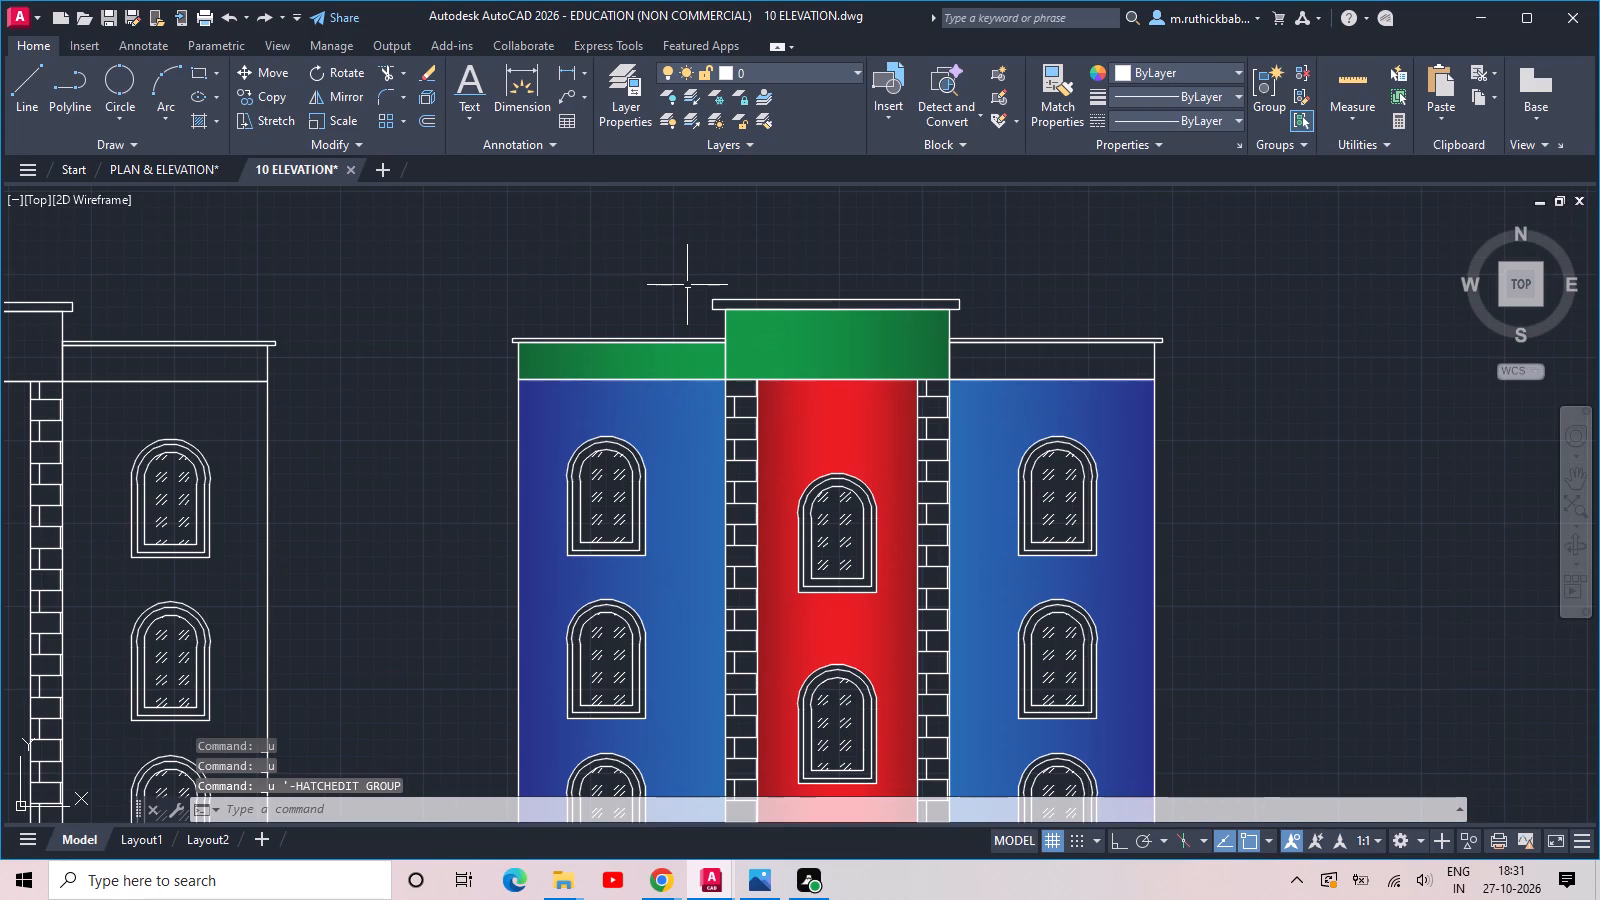
{"action": "key", "text": "ctrl+z"}
{"action": "key", "text": "ctrl+z"}
{"action": "key", "text": "ctrl+z"}
{"action": "key", "text": "ctrl+z"}
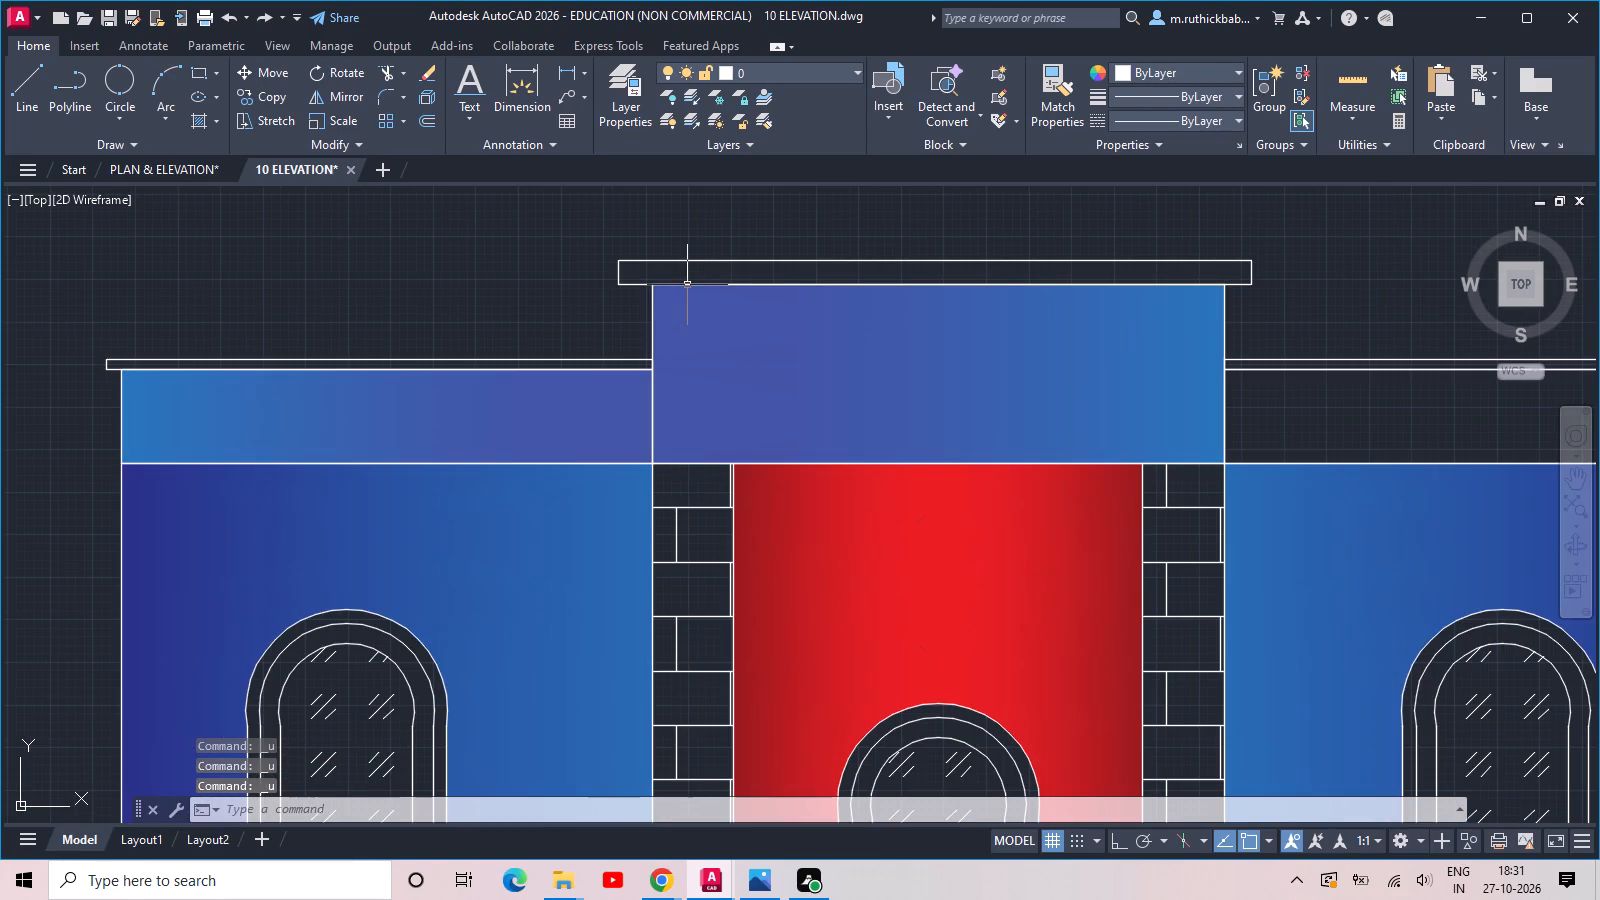
{"action": "key", "text": "ctrl+z"}
{"action": "key", "text": "ctrl+z"}
{"action": "key", "text": "ctrl+z"}
{"action": "key", "text": "ctrl+z"}
{"action": "key", "text": "ctrl+z"}
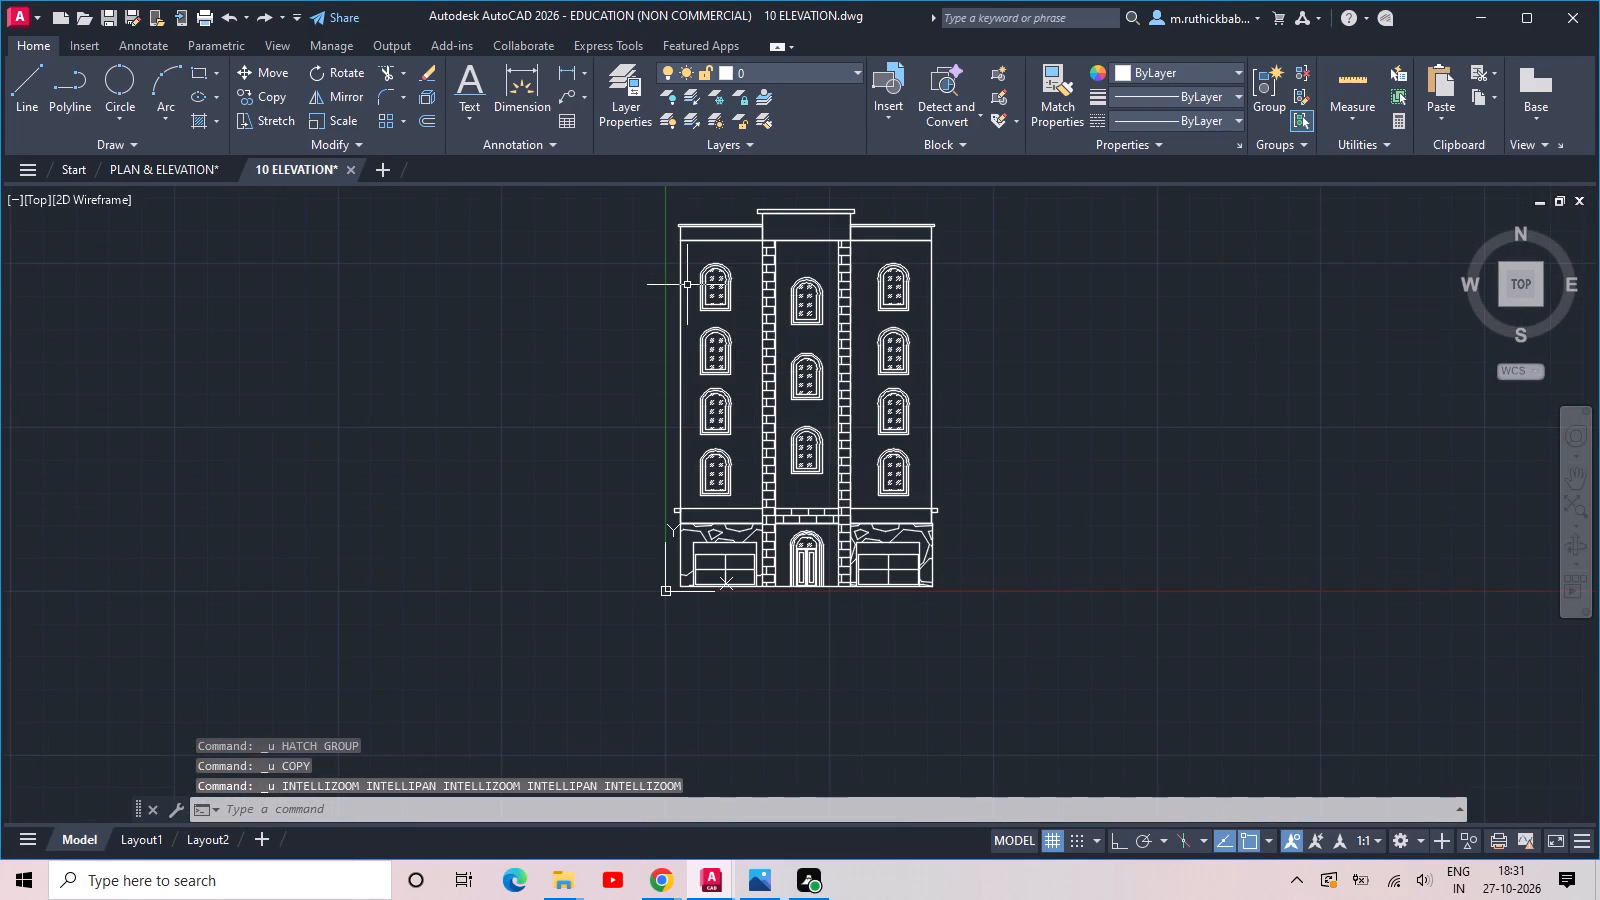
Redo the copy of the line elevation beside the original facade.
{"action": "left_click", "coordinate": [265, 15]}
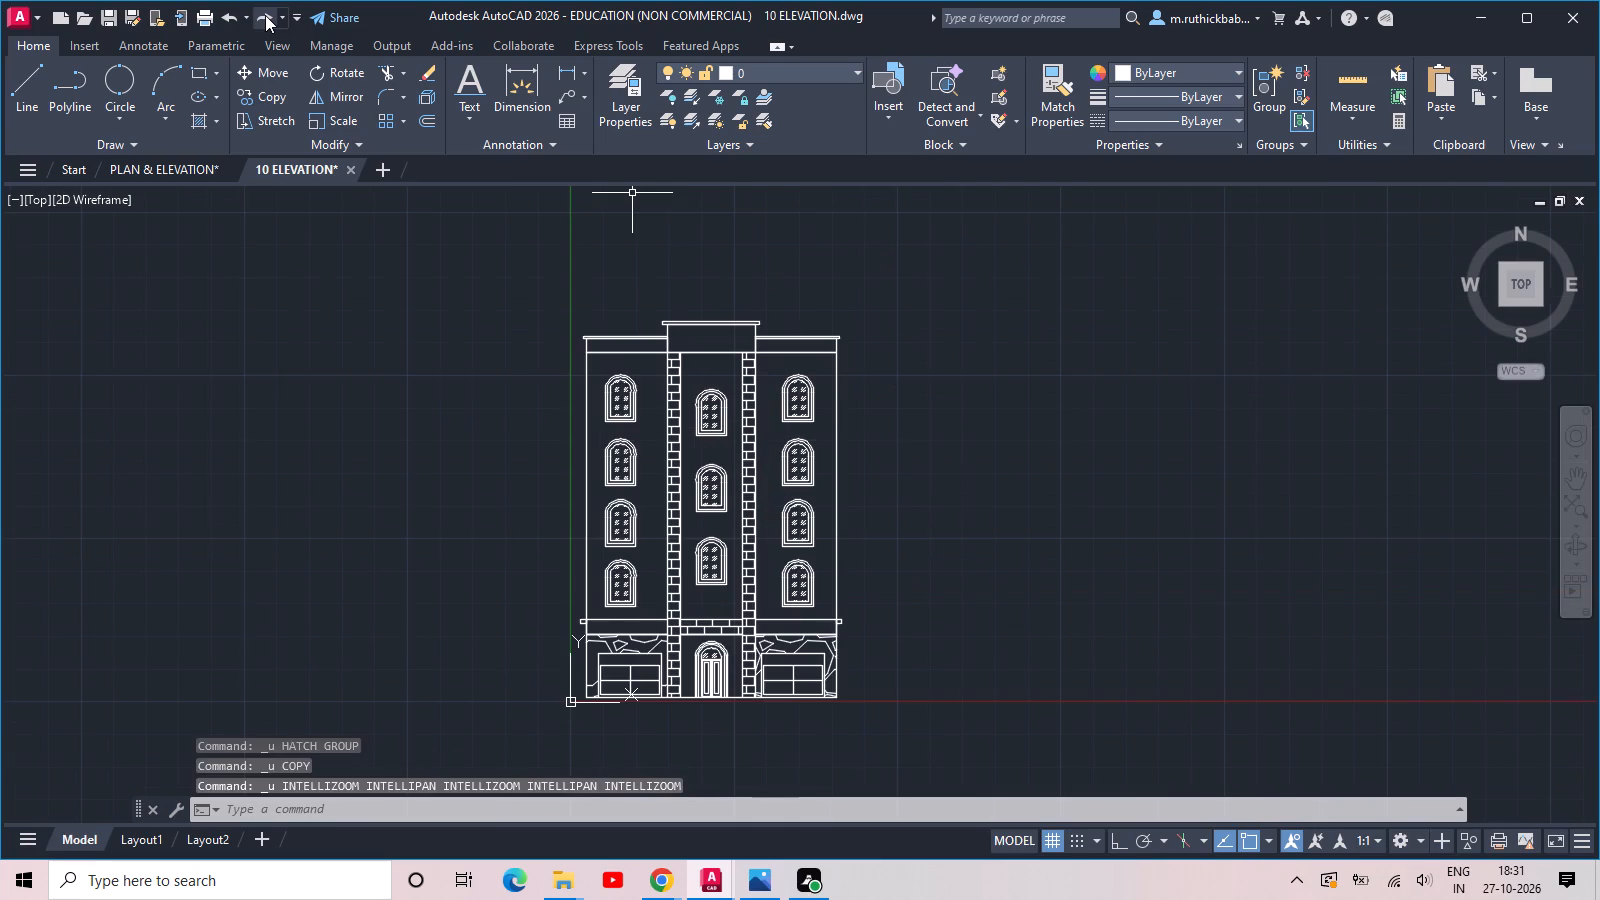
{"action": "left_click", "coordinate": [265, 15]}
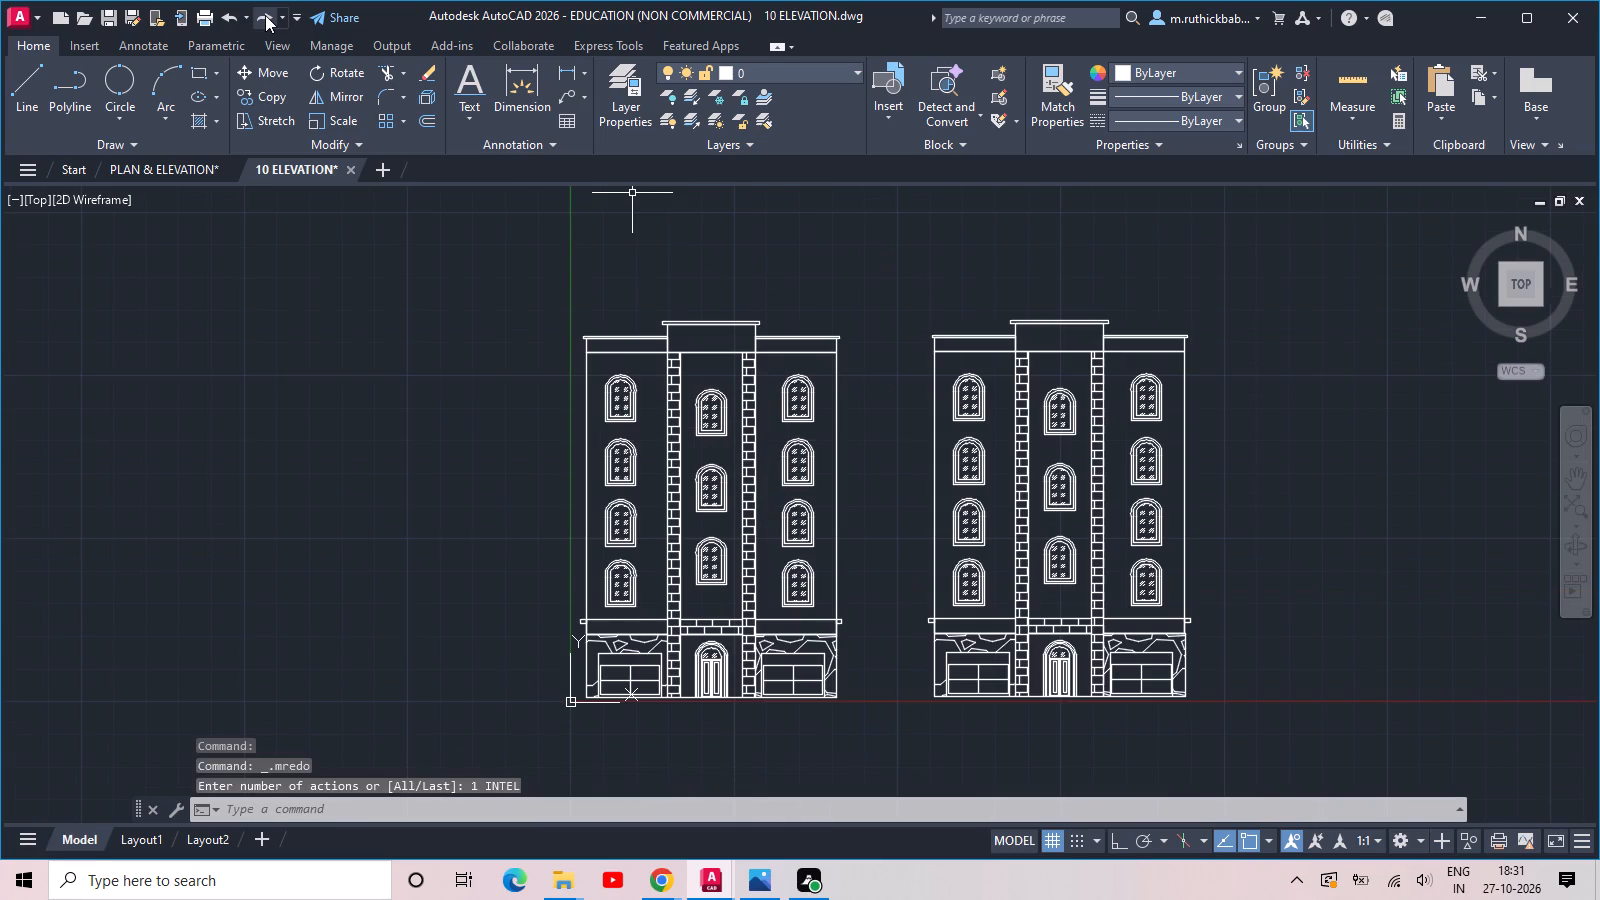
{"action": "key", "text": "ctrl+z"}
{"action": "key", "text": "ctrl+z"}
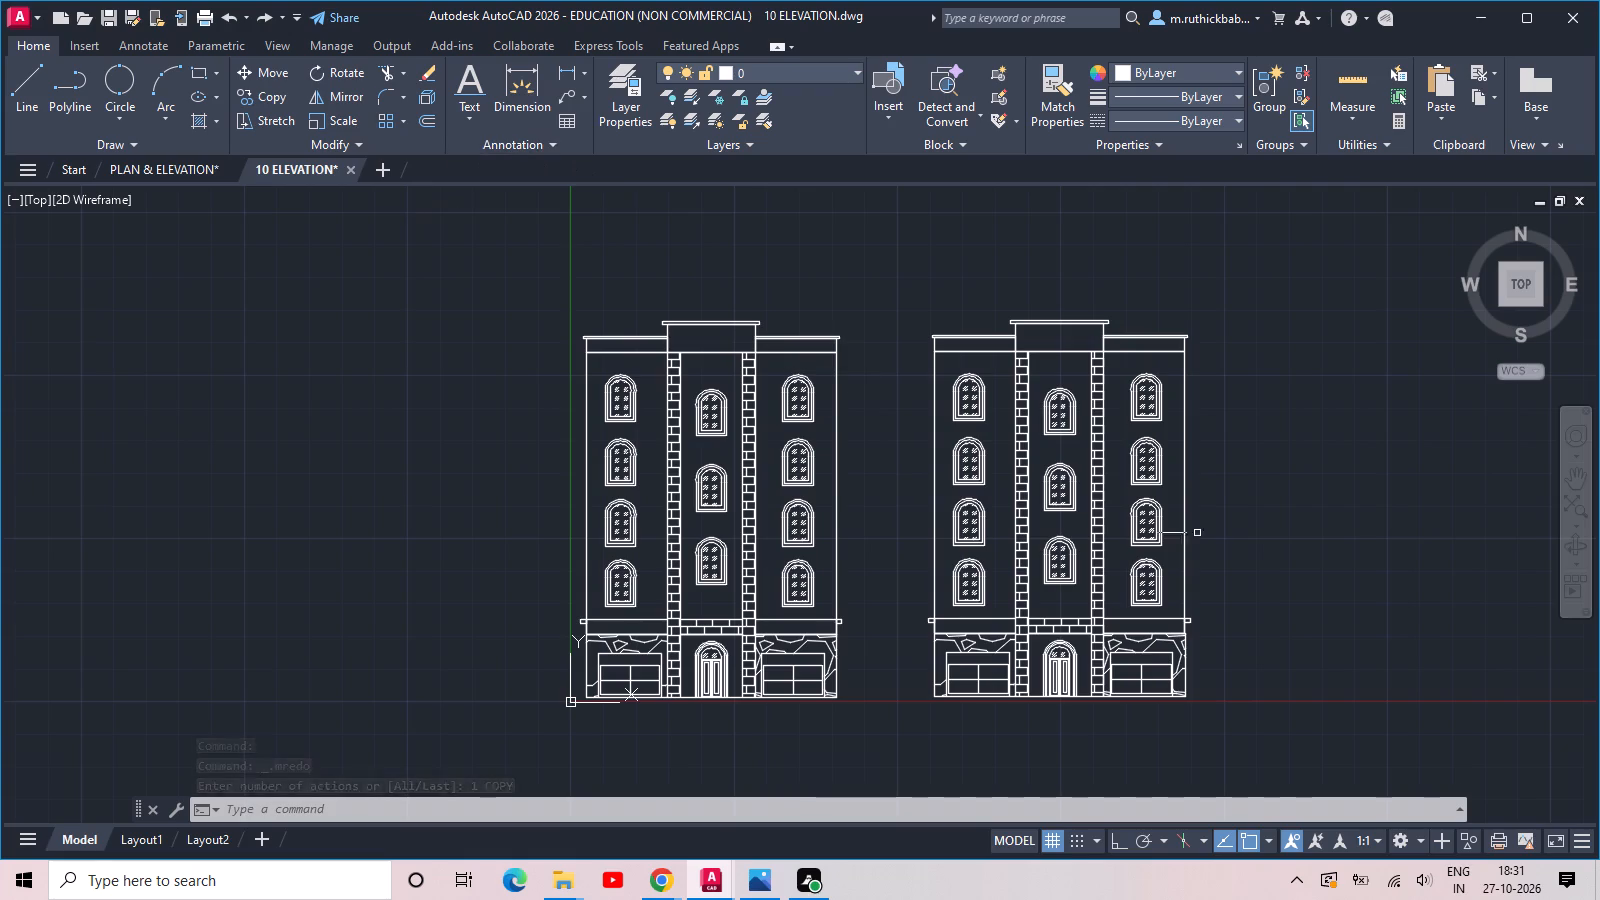
Erase the whole copied facade beside the original line elevation.
{"action": "double_click", "coordinate": [844, 255]}
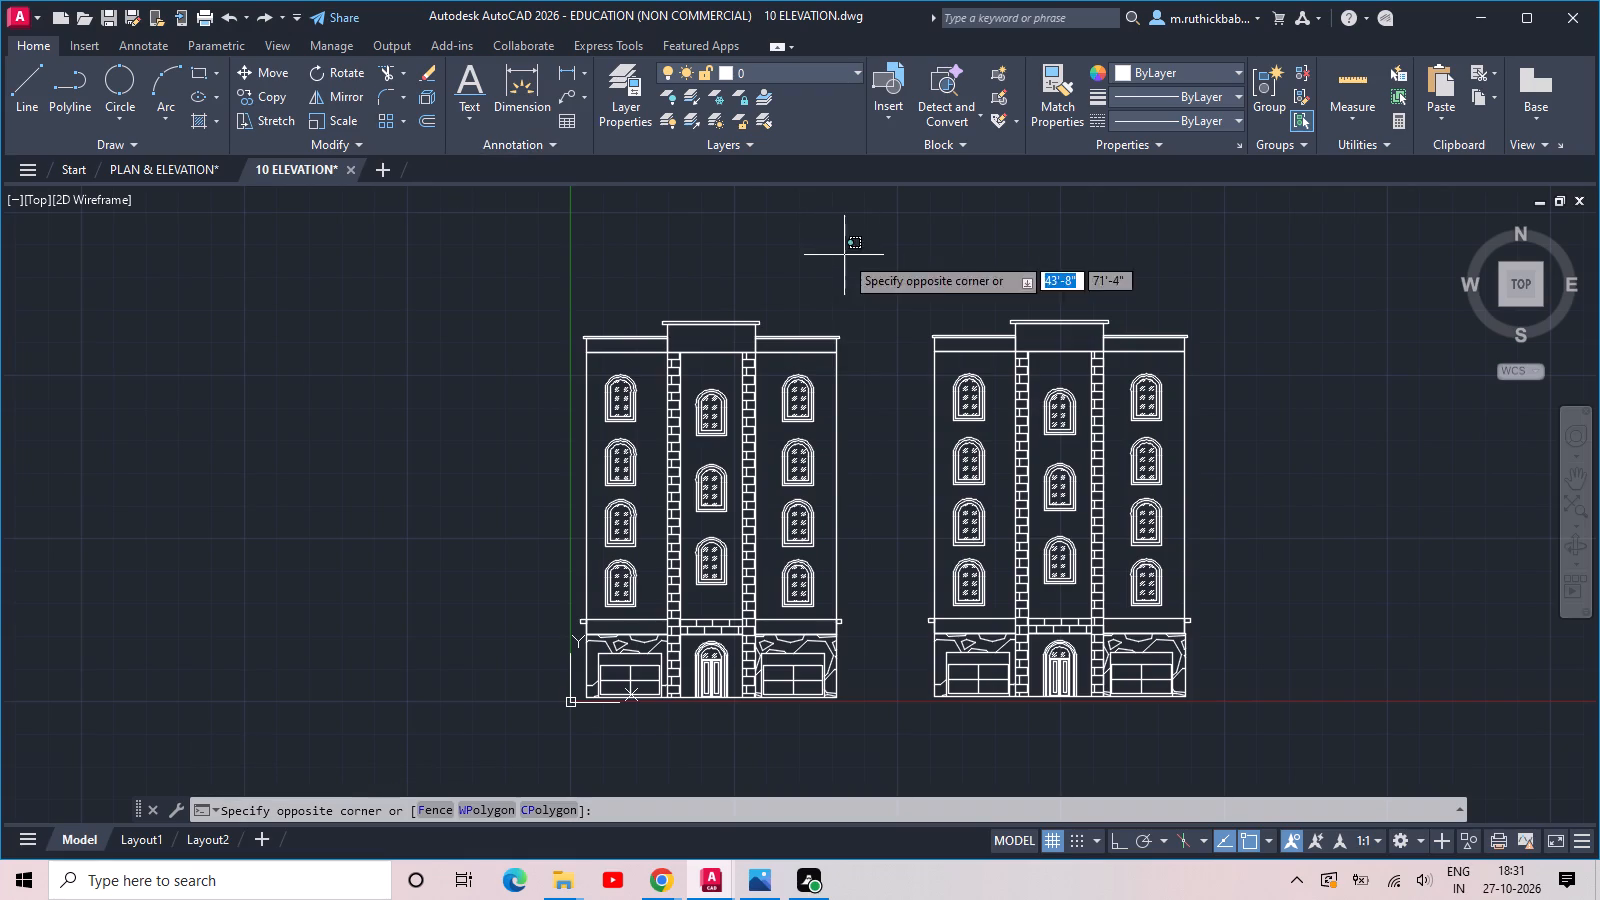
{"action": "left_click", "coordinate": [1305, 718]}
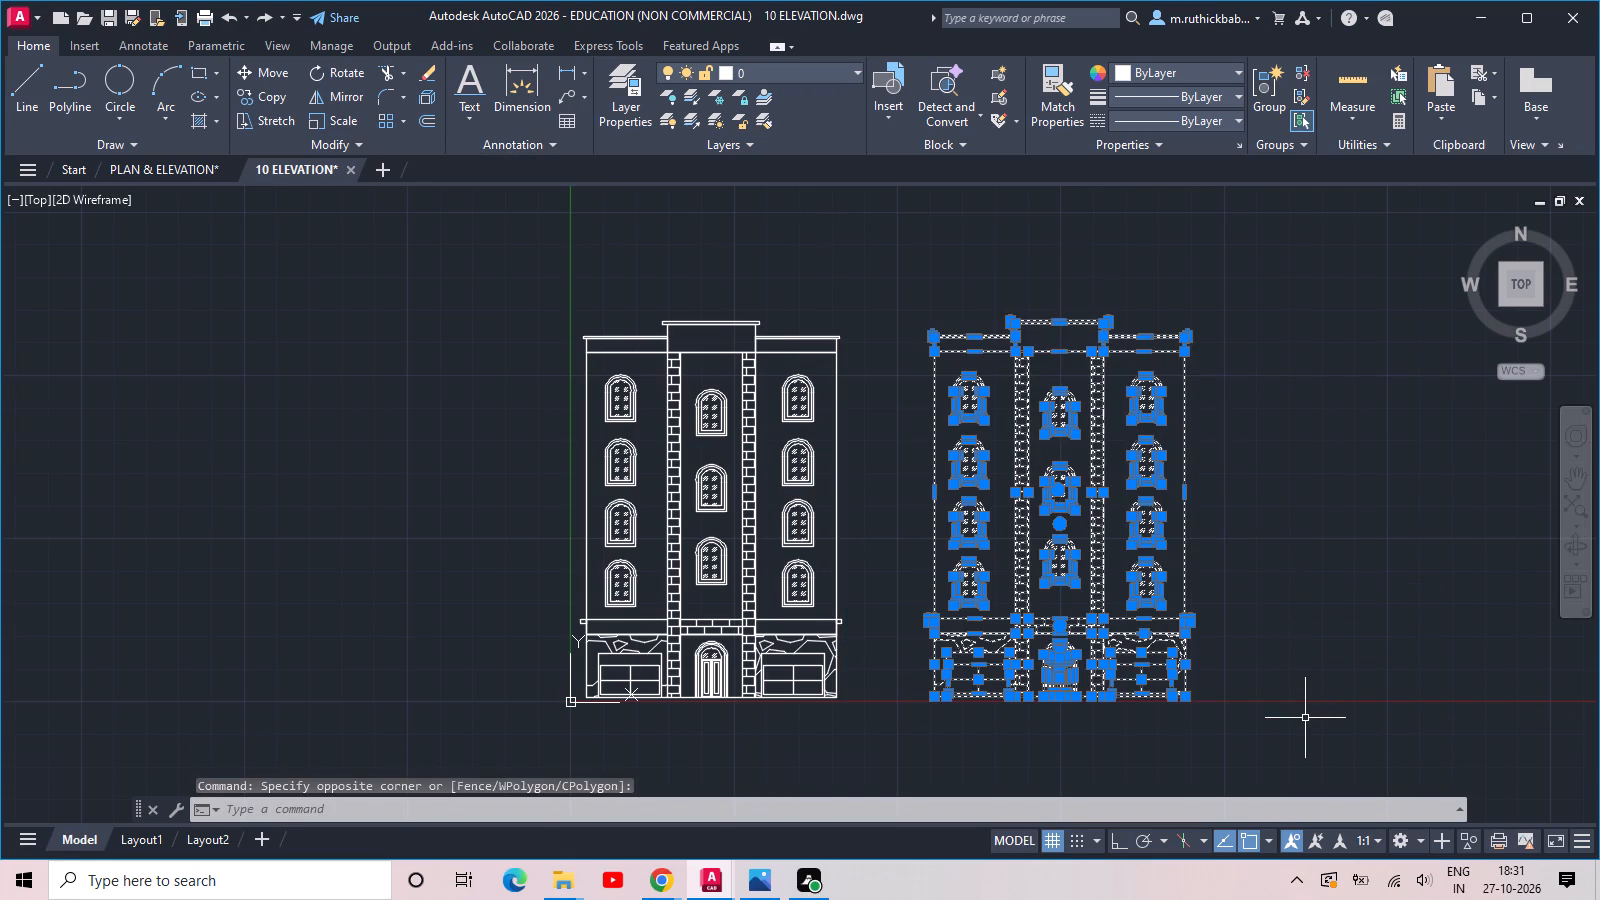
{"action": "key", "text": "Delete"}
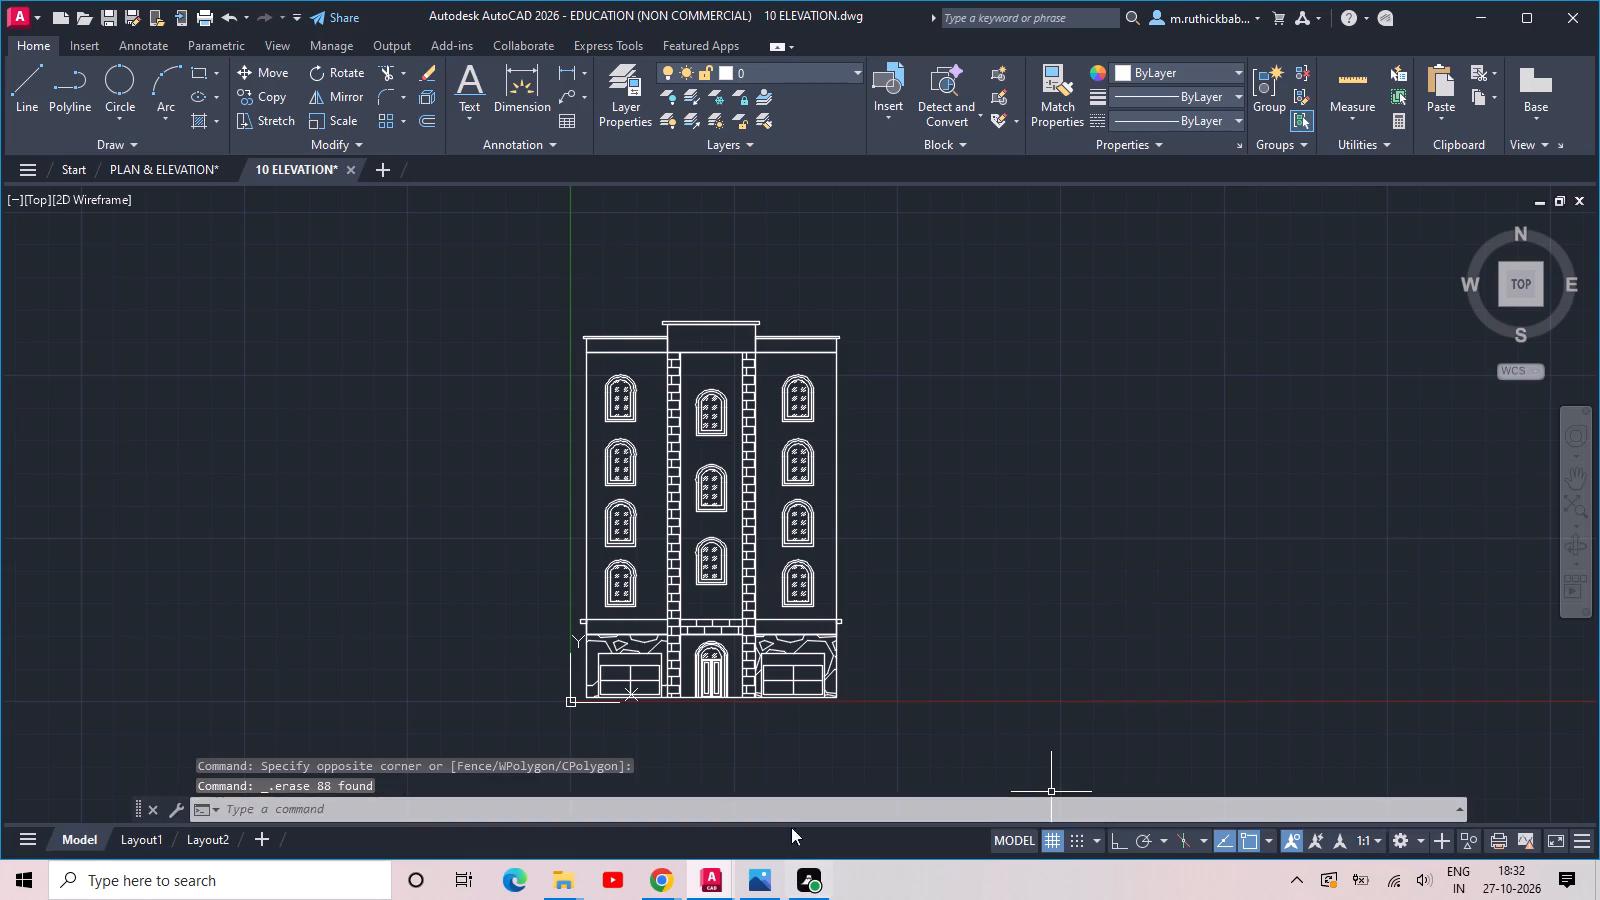
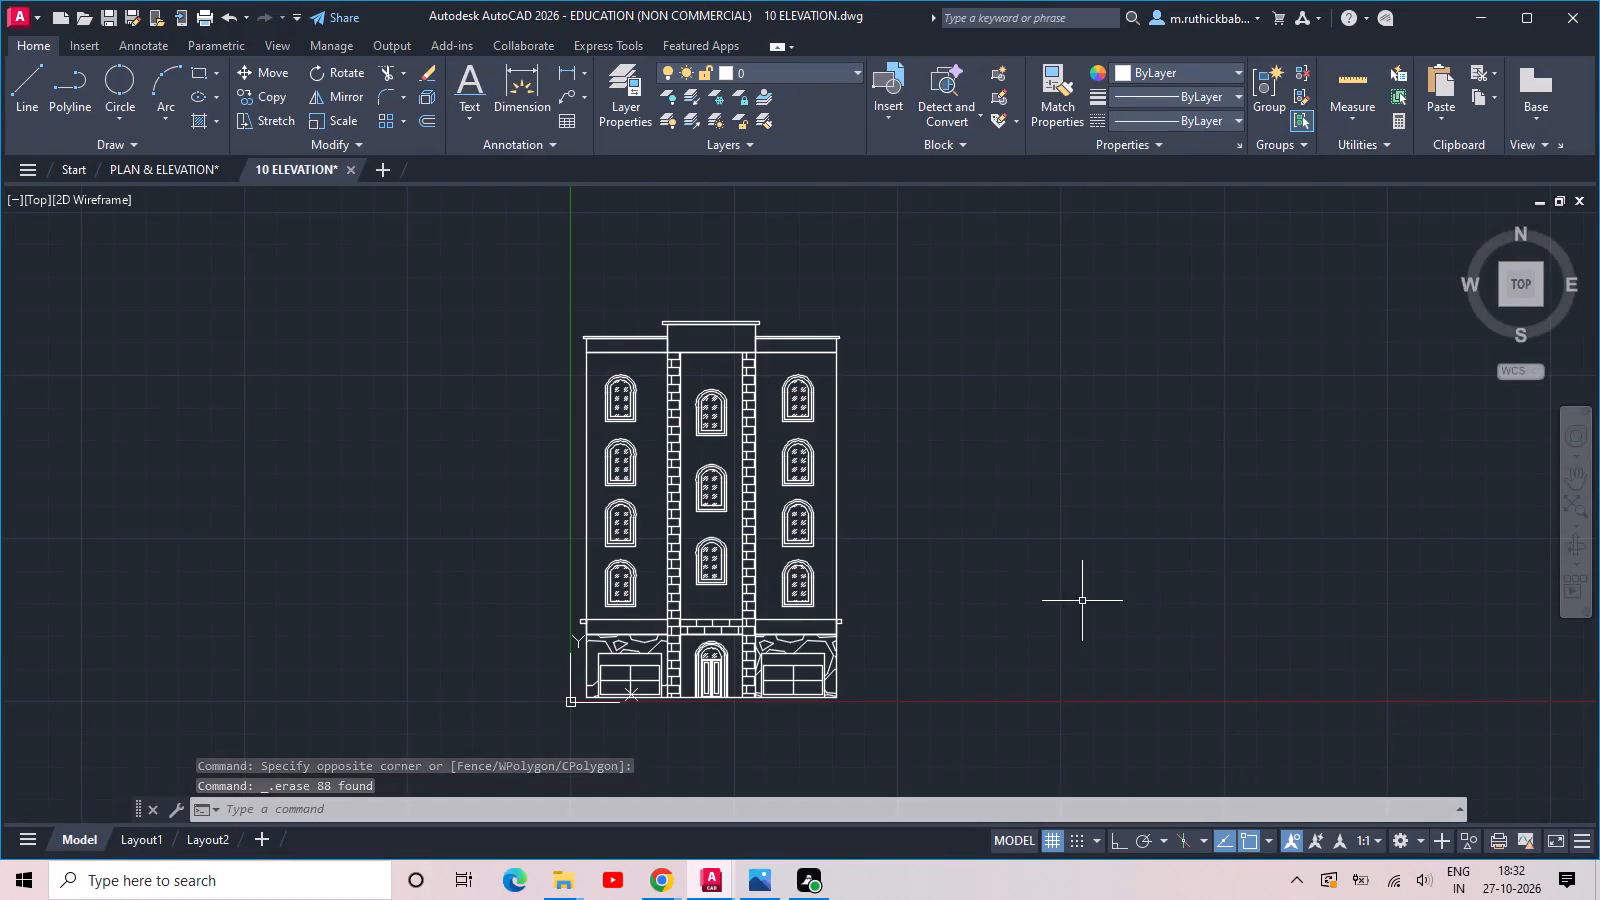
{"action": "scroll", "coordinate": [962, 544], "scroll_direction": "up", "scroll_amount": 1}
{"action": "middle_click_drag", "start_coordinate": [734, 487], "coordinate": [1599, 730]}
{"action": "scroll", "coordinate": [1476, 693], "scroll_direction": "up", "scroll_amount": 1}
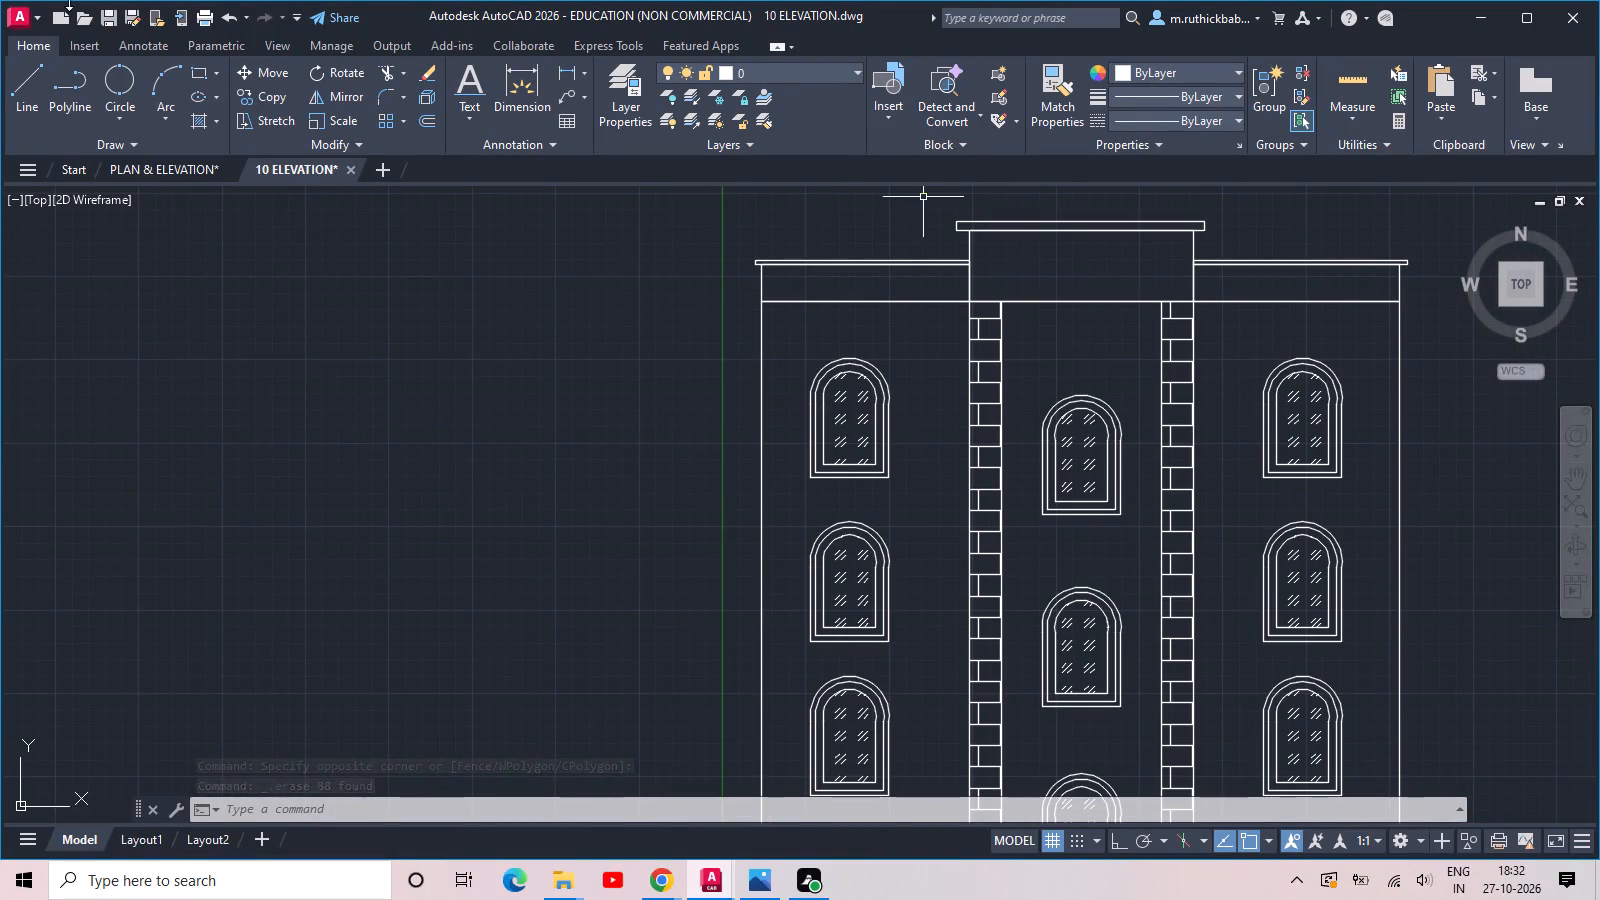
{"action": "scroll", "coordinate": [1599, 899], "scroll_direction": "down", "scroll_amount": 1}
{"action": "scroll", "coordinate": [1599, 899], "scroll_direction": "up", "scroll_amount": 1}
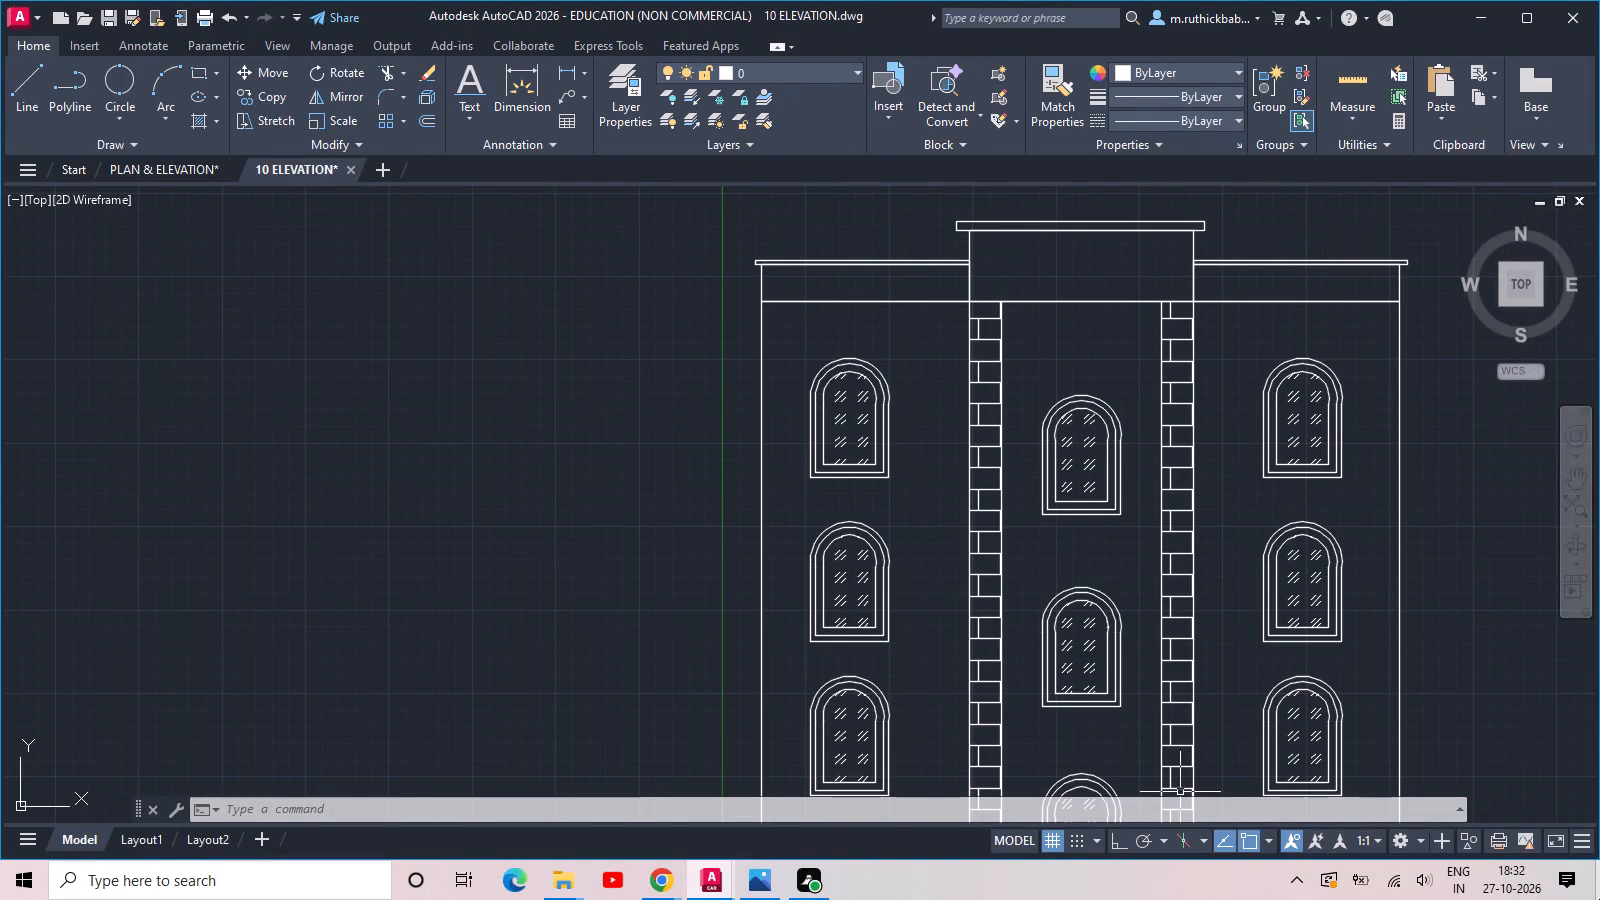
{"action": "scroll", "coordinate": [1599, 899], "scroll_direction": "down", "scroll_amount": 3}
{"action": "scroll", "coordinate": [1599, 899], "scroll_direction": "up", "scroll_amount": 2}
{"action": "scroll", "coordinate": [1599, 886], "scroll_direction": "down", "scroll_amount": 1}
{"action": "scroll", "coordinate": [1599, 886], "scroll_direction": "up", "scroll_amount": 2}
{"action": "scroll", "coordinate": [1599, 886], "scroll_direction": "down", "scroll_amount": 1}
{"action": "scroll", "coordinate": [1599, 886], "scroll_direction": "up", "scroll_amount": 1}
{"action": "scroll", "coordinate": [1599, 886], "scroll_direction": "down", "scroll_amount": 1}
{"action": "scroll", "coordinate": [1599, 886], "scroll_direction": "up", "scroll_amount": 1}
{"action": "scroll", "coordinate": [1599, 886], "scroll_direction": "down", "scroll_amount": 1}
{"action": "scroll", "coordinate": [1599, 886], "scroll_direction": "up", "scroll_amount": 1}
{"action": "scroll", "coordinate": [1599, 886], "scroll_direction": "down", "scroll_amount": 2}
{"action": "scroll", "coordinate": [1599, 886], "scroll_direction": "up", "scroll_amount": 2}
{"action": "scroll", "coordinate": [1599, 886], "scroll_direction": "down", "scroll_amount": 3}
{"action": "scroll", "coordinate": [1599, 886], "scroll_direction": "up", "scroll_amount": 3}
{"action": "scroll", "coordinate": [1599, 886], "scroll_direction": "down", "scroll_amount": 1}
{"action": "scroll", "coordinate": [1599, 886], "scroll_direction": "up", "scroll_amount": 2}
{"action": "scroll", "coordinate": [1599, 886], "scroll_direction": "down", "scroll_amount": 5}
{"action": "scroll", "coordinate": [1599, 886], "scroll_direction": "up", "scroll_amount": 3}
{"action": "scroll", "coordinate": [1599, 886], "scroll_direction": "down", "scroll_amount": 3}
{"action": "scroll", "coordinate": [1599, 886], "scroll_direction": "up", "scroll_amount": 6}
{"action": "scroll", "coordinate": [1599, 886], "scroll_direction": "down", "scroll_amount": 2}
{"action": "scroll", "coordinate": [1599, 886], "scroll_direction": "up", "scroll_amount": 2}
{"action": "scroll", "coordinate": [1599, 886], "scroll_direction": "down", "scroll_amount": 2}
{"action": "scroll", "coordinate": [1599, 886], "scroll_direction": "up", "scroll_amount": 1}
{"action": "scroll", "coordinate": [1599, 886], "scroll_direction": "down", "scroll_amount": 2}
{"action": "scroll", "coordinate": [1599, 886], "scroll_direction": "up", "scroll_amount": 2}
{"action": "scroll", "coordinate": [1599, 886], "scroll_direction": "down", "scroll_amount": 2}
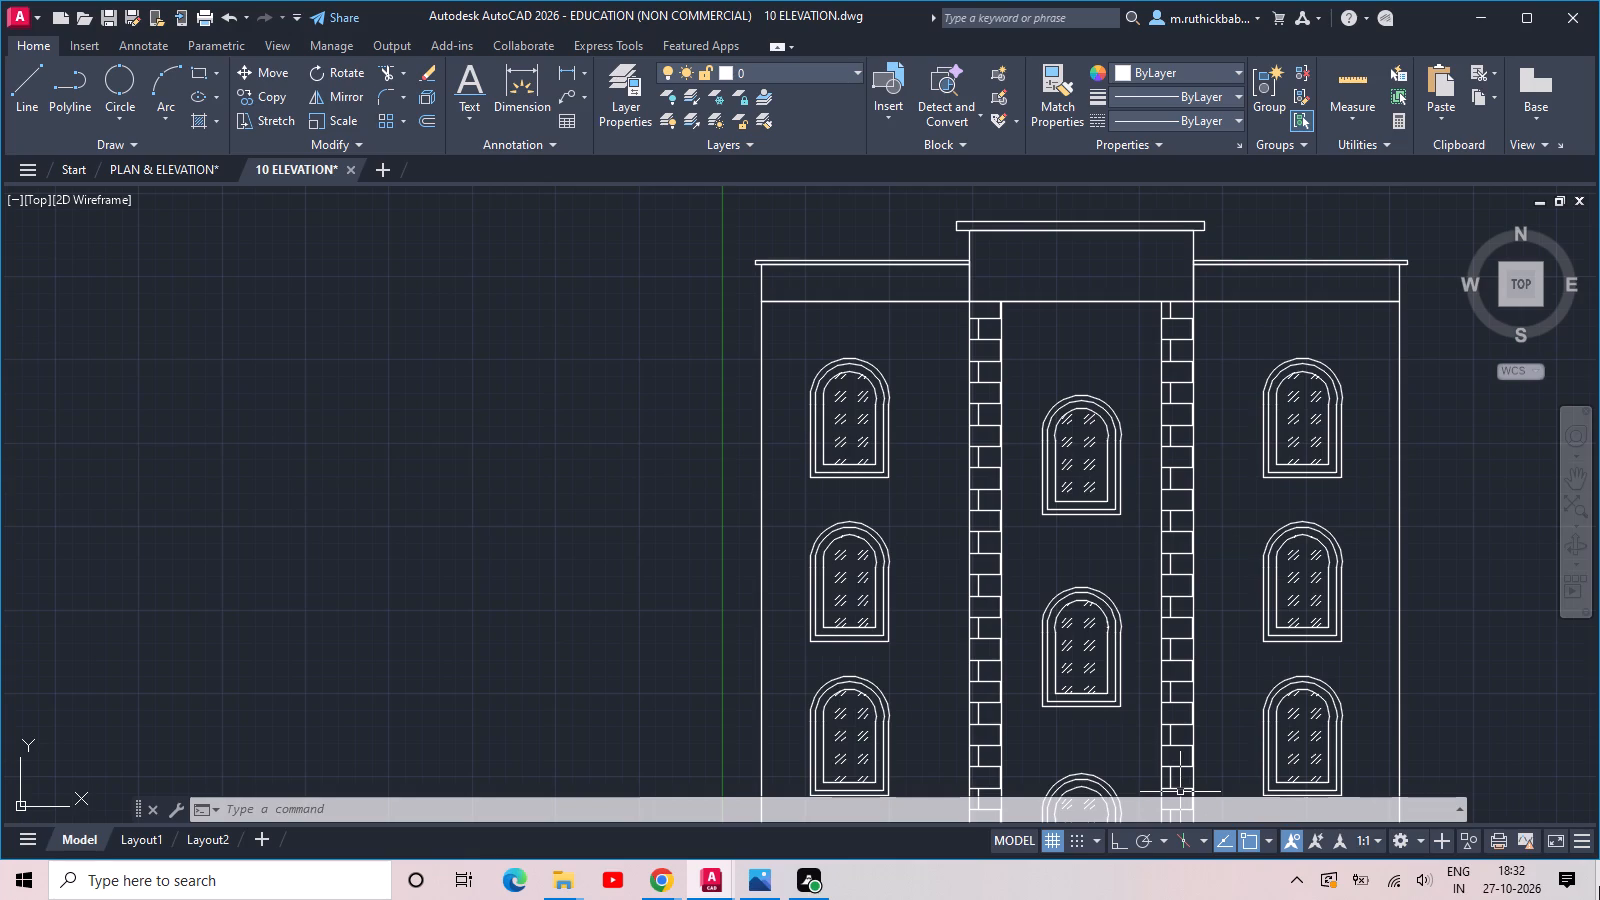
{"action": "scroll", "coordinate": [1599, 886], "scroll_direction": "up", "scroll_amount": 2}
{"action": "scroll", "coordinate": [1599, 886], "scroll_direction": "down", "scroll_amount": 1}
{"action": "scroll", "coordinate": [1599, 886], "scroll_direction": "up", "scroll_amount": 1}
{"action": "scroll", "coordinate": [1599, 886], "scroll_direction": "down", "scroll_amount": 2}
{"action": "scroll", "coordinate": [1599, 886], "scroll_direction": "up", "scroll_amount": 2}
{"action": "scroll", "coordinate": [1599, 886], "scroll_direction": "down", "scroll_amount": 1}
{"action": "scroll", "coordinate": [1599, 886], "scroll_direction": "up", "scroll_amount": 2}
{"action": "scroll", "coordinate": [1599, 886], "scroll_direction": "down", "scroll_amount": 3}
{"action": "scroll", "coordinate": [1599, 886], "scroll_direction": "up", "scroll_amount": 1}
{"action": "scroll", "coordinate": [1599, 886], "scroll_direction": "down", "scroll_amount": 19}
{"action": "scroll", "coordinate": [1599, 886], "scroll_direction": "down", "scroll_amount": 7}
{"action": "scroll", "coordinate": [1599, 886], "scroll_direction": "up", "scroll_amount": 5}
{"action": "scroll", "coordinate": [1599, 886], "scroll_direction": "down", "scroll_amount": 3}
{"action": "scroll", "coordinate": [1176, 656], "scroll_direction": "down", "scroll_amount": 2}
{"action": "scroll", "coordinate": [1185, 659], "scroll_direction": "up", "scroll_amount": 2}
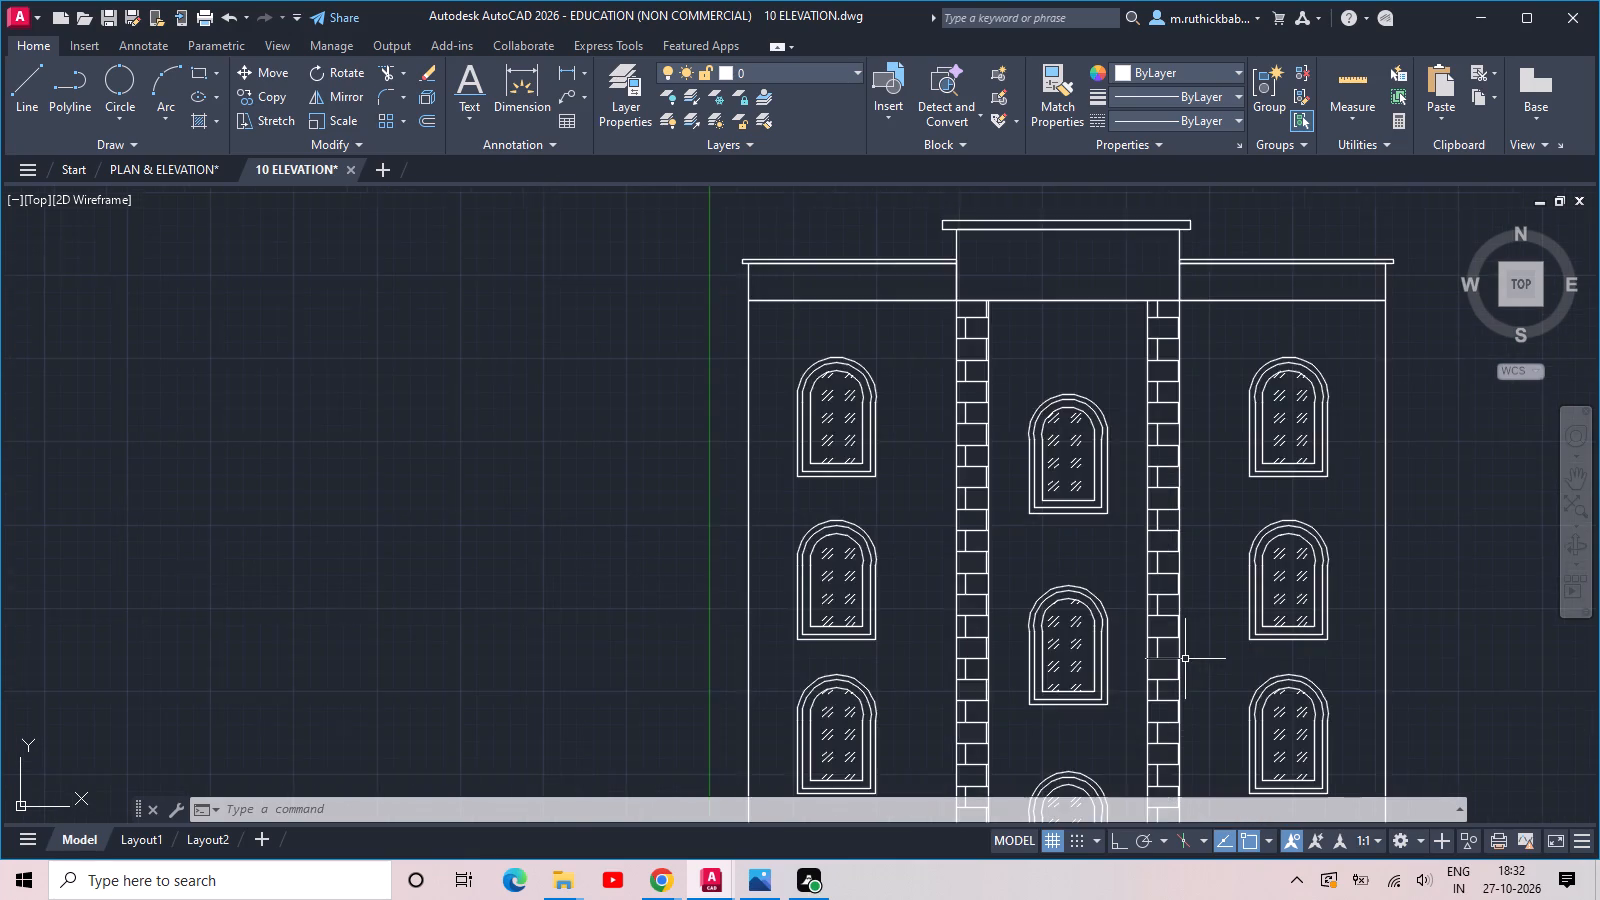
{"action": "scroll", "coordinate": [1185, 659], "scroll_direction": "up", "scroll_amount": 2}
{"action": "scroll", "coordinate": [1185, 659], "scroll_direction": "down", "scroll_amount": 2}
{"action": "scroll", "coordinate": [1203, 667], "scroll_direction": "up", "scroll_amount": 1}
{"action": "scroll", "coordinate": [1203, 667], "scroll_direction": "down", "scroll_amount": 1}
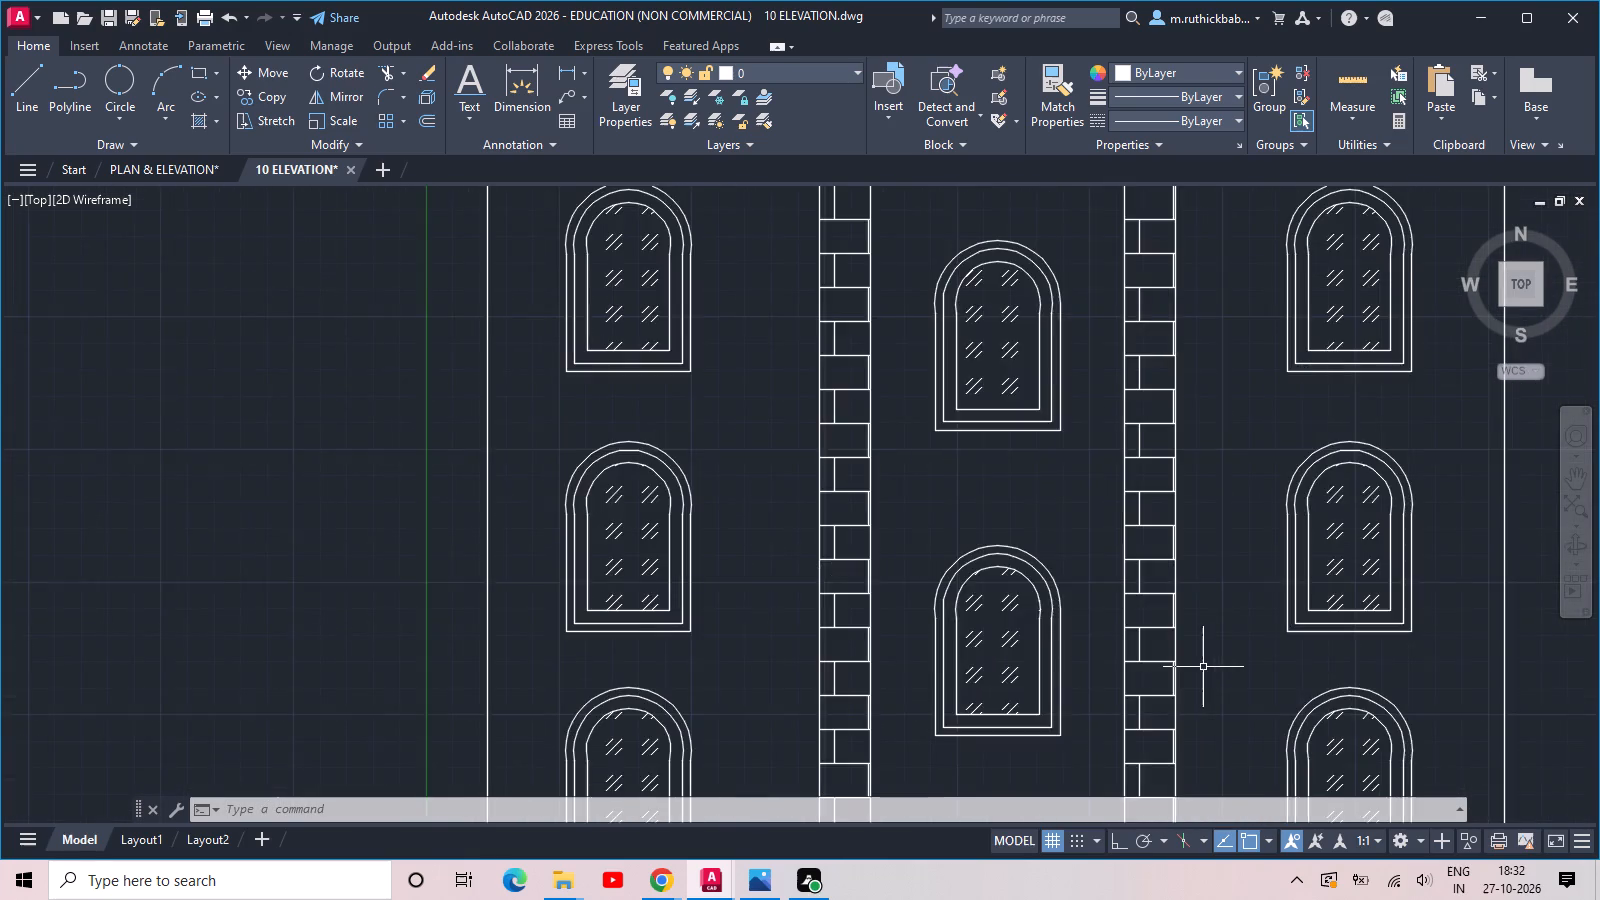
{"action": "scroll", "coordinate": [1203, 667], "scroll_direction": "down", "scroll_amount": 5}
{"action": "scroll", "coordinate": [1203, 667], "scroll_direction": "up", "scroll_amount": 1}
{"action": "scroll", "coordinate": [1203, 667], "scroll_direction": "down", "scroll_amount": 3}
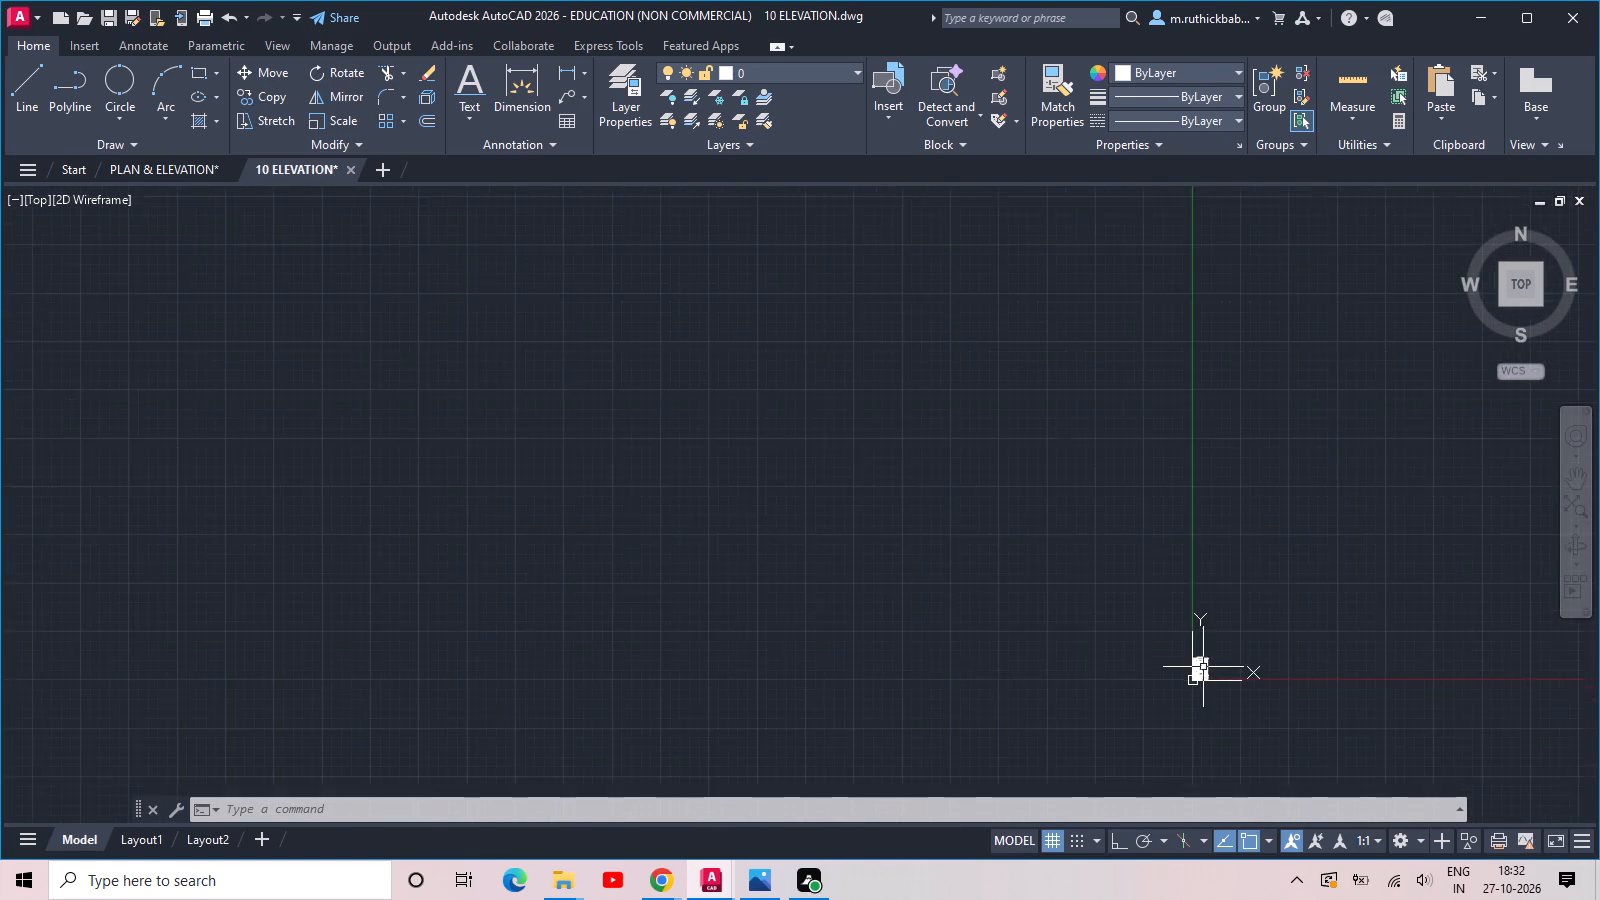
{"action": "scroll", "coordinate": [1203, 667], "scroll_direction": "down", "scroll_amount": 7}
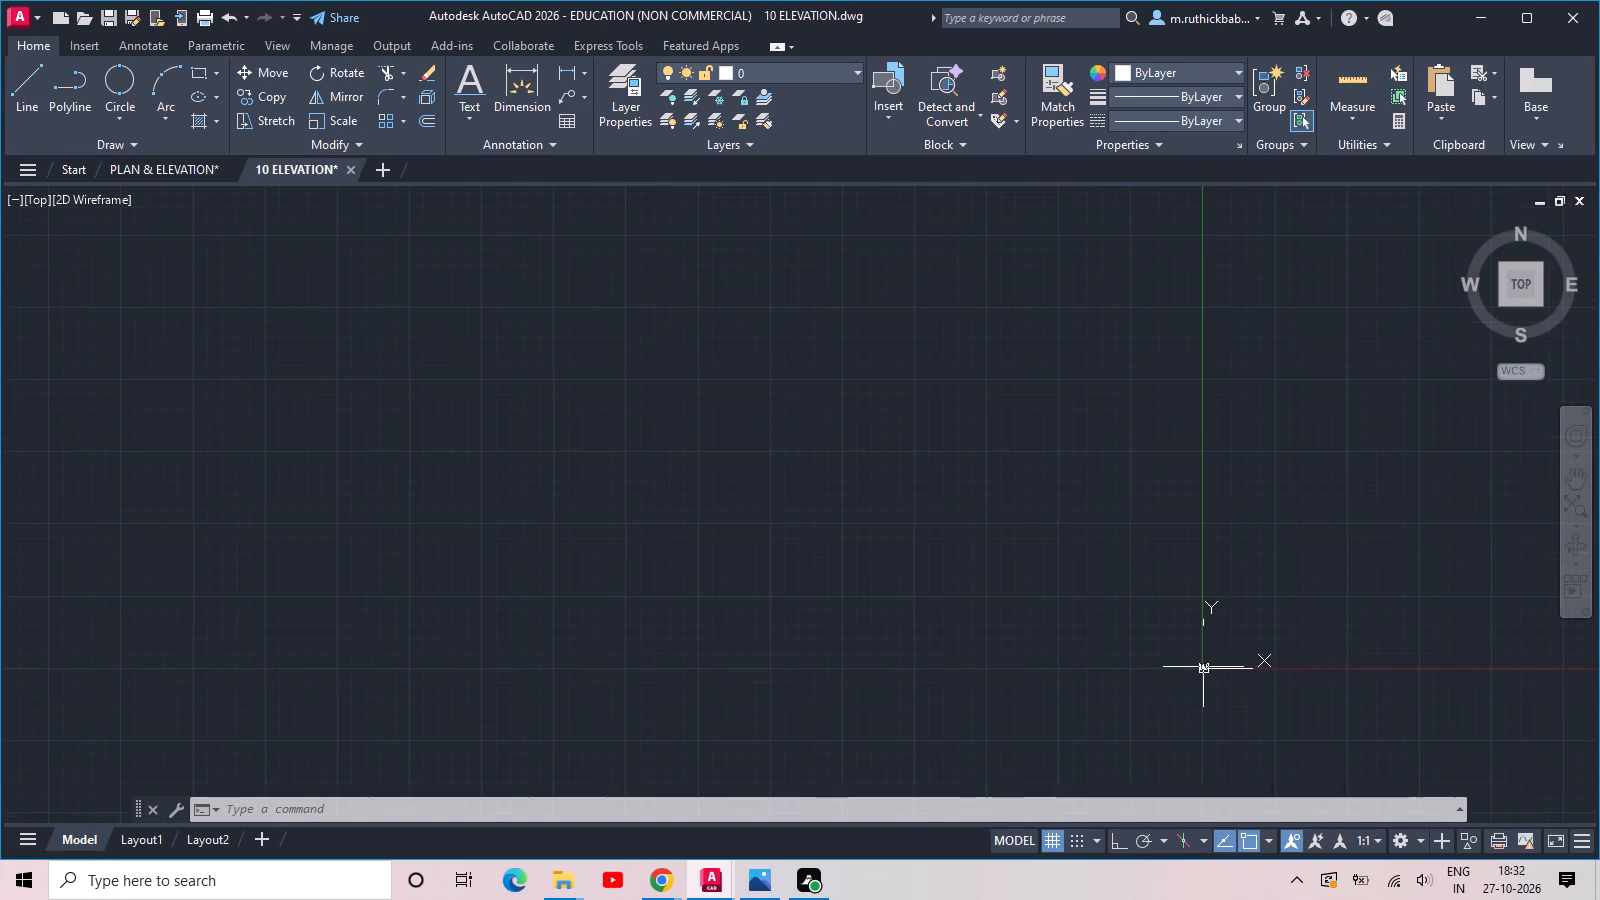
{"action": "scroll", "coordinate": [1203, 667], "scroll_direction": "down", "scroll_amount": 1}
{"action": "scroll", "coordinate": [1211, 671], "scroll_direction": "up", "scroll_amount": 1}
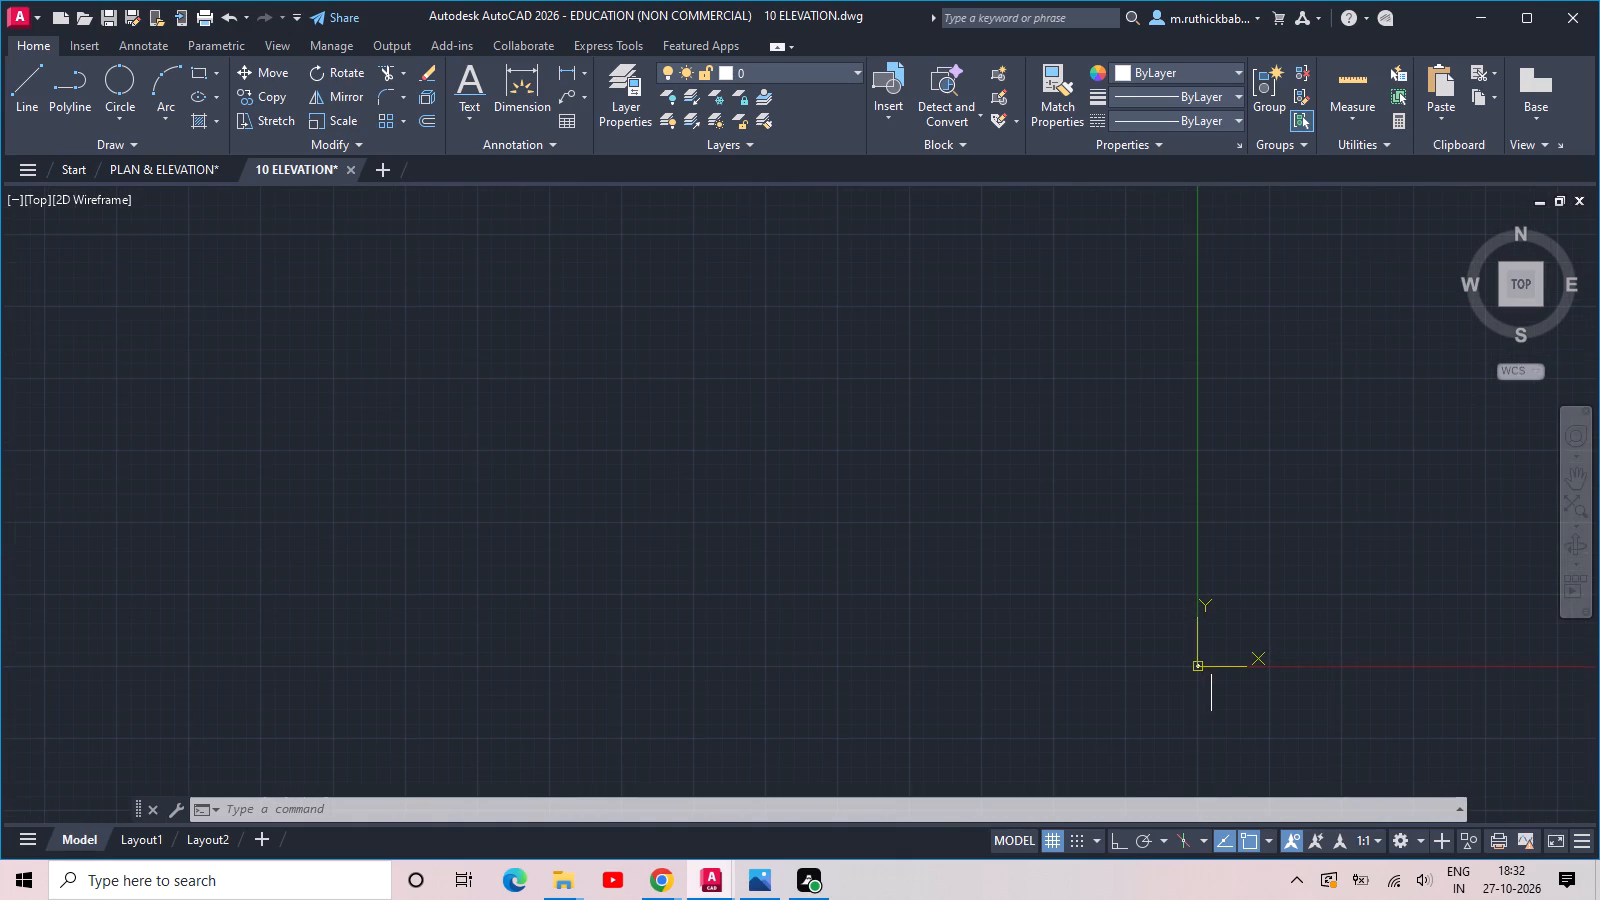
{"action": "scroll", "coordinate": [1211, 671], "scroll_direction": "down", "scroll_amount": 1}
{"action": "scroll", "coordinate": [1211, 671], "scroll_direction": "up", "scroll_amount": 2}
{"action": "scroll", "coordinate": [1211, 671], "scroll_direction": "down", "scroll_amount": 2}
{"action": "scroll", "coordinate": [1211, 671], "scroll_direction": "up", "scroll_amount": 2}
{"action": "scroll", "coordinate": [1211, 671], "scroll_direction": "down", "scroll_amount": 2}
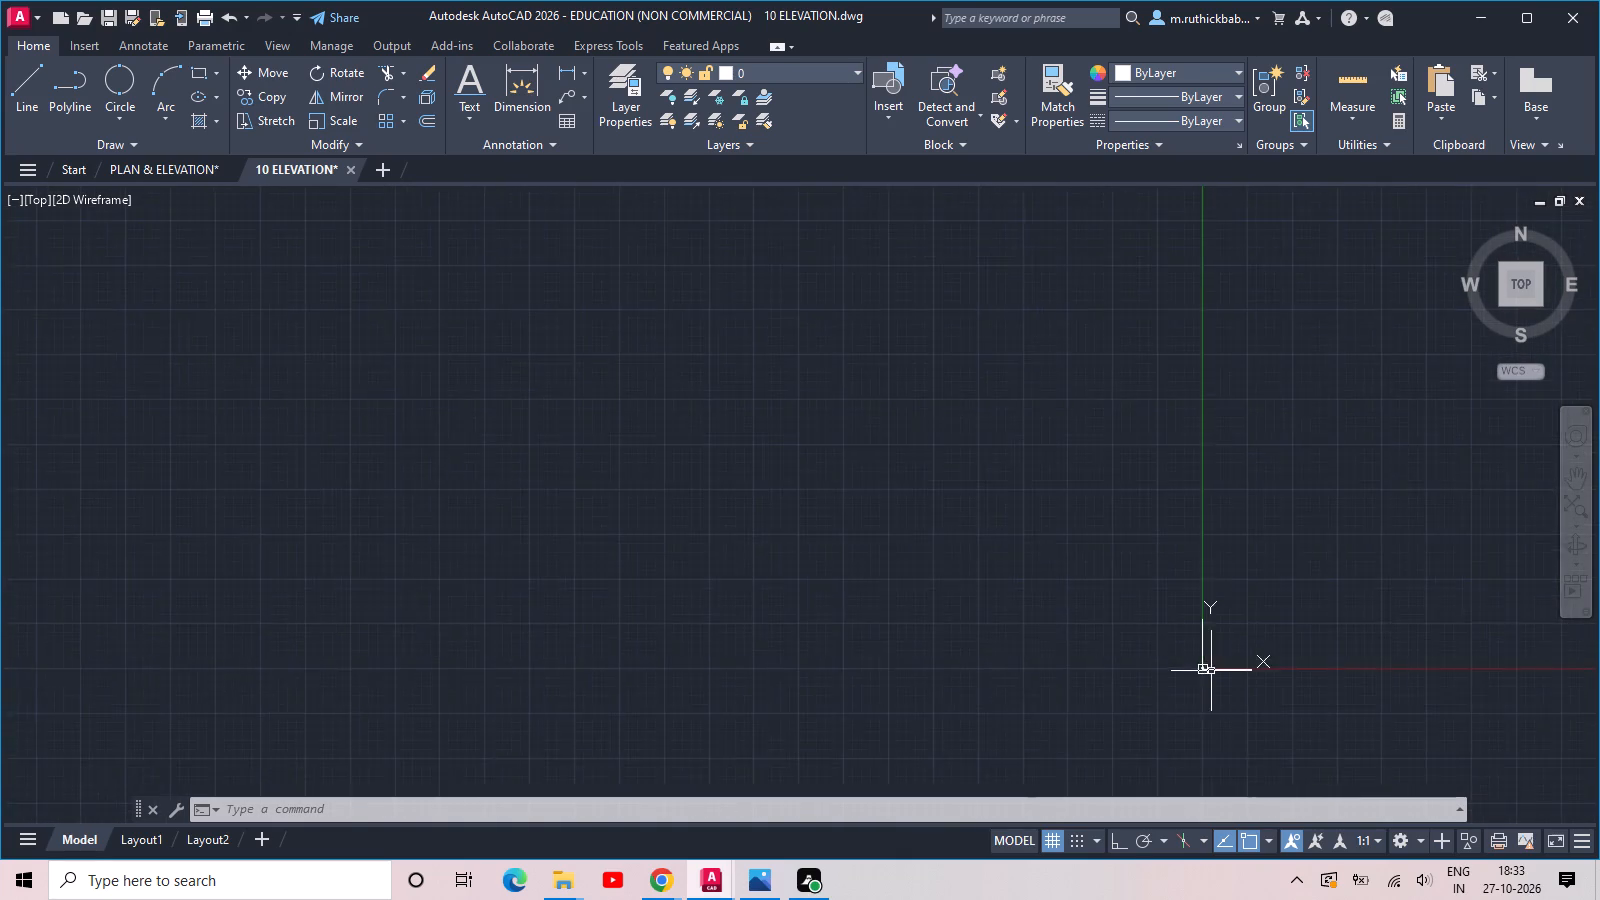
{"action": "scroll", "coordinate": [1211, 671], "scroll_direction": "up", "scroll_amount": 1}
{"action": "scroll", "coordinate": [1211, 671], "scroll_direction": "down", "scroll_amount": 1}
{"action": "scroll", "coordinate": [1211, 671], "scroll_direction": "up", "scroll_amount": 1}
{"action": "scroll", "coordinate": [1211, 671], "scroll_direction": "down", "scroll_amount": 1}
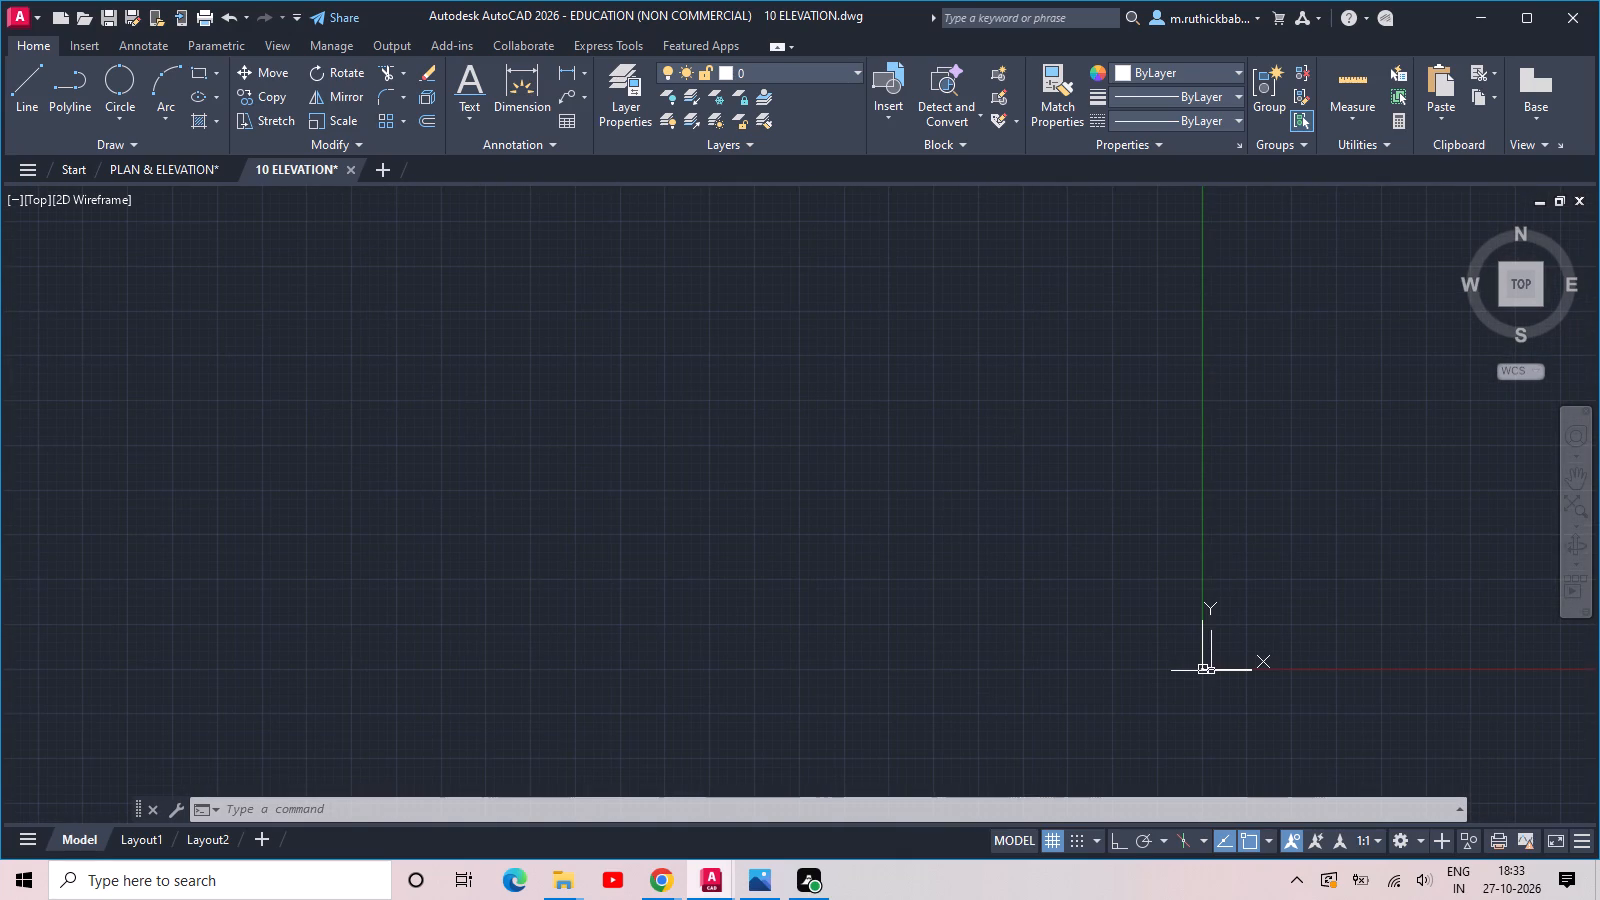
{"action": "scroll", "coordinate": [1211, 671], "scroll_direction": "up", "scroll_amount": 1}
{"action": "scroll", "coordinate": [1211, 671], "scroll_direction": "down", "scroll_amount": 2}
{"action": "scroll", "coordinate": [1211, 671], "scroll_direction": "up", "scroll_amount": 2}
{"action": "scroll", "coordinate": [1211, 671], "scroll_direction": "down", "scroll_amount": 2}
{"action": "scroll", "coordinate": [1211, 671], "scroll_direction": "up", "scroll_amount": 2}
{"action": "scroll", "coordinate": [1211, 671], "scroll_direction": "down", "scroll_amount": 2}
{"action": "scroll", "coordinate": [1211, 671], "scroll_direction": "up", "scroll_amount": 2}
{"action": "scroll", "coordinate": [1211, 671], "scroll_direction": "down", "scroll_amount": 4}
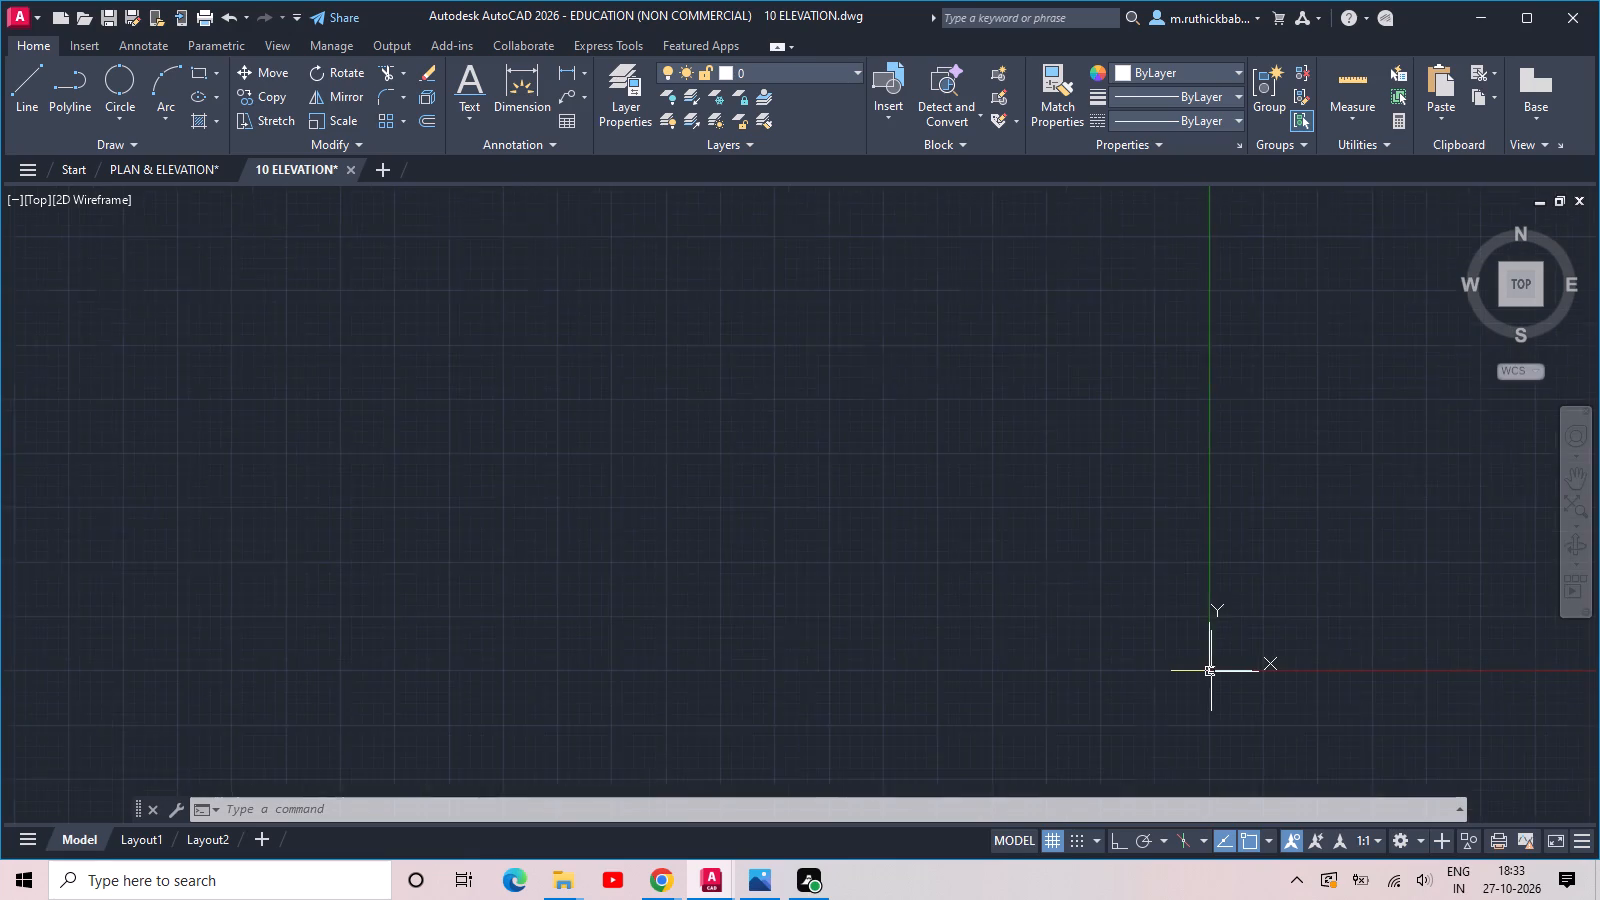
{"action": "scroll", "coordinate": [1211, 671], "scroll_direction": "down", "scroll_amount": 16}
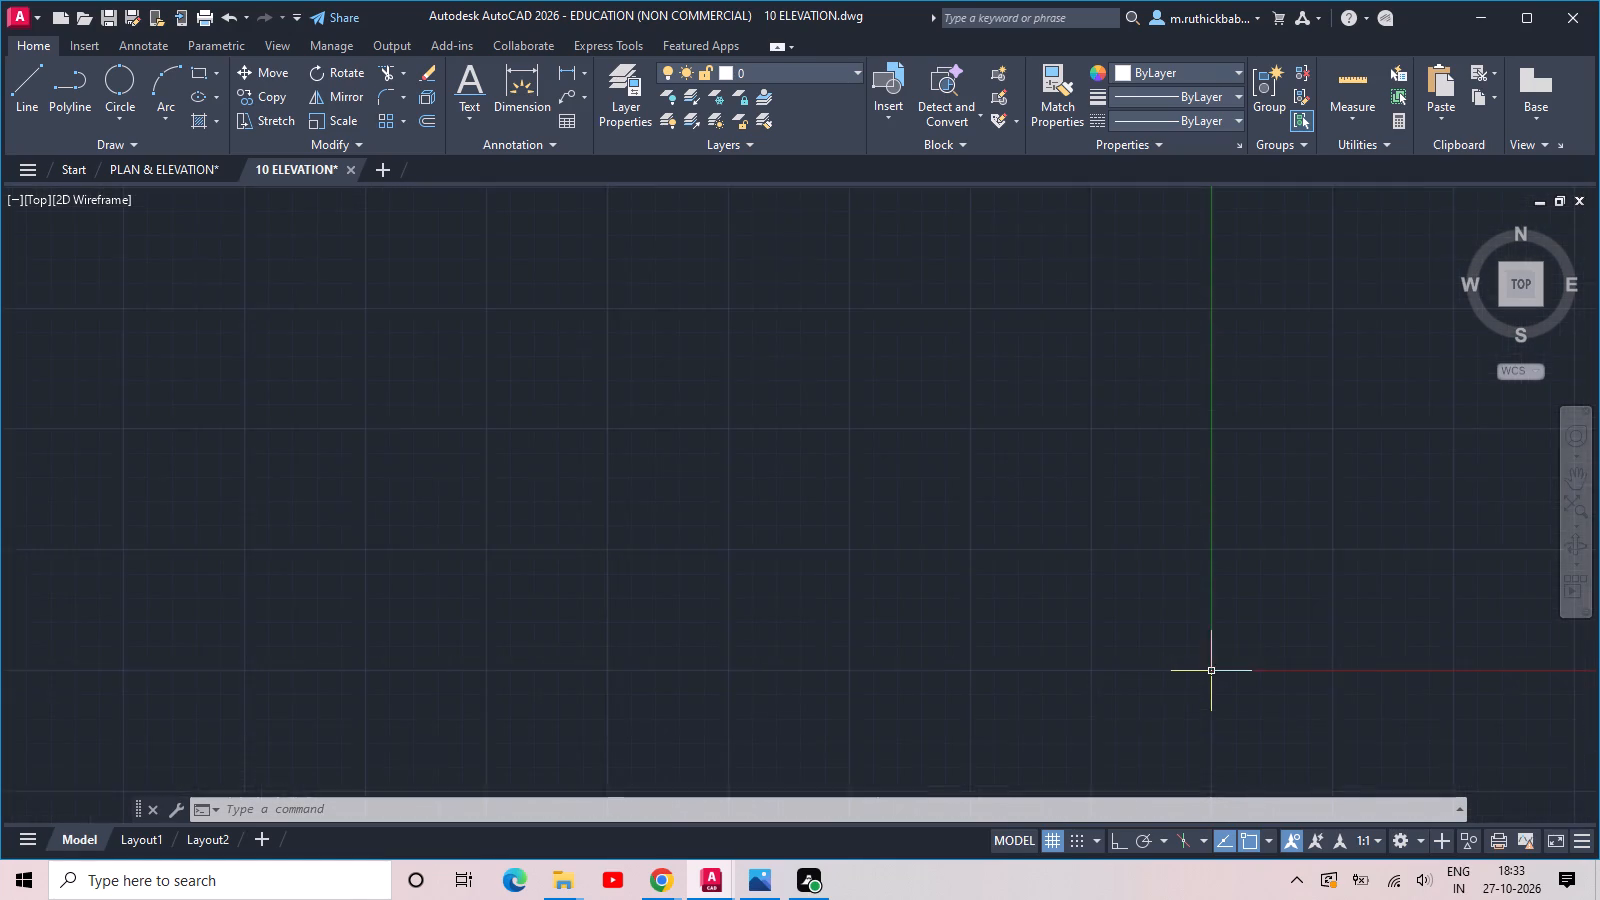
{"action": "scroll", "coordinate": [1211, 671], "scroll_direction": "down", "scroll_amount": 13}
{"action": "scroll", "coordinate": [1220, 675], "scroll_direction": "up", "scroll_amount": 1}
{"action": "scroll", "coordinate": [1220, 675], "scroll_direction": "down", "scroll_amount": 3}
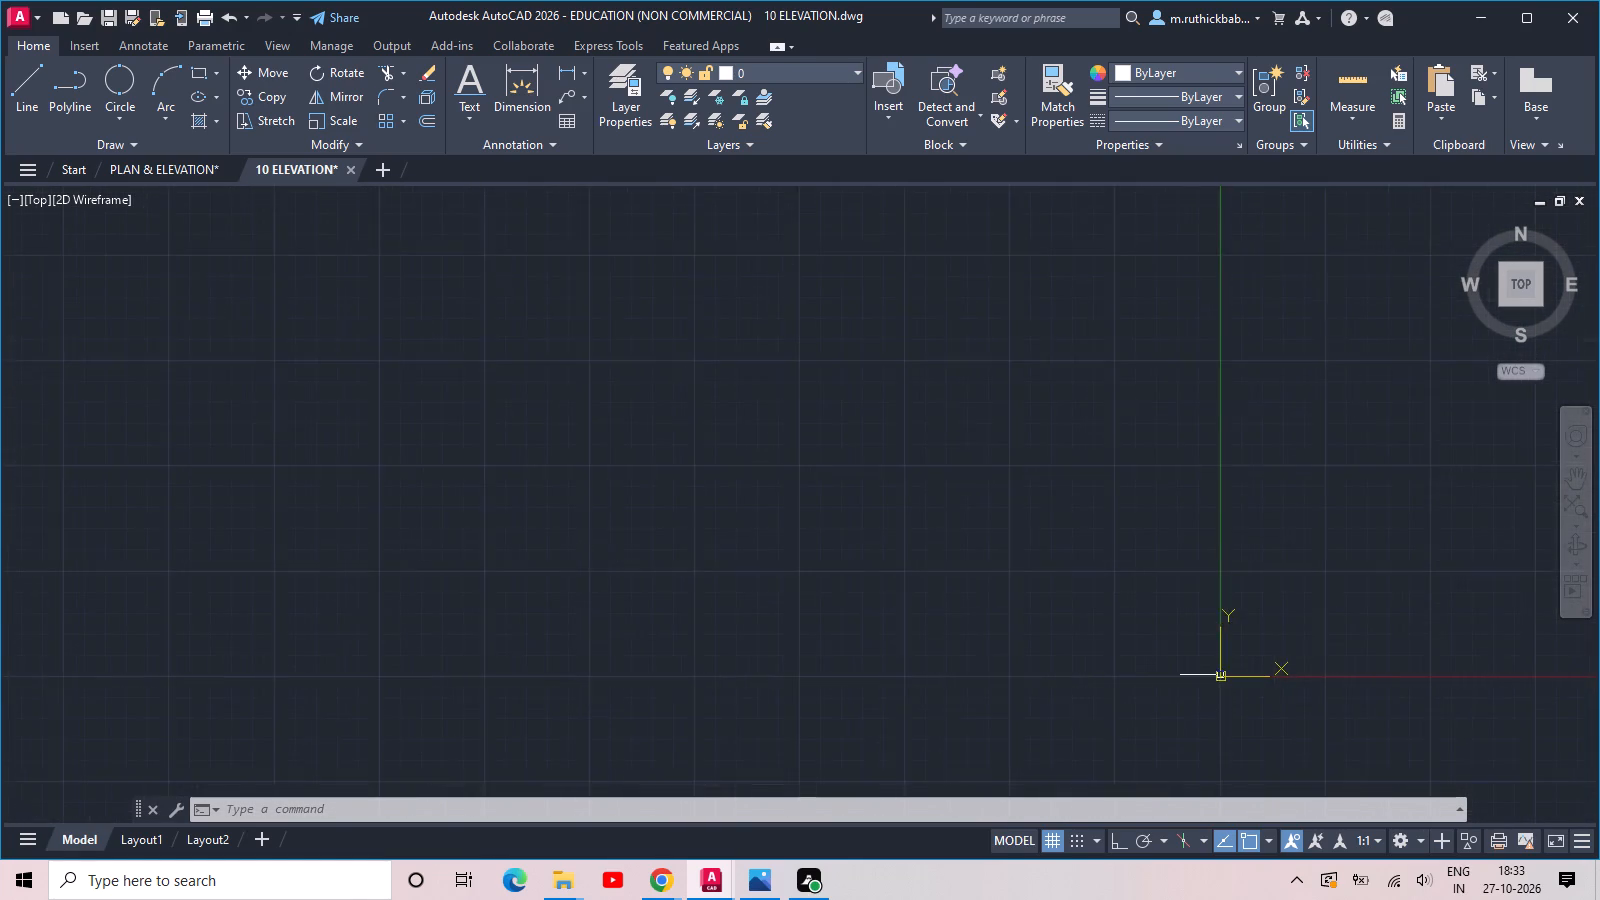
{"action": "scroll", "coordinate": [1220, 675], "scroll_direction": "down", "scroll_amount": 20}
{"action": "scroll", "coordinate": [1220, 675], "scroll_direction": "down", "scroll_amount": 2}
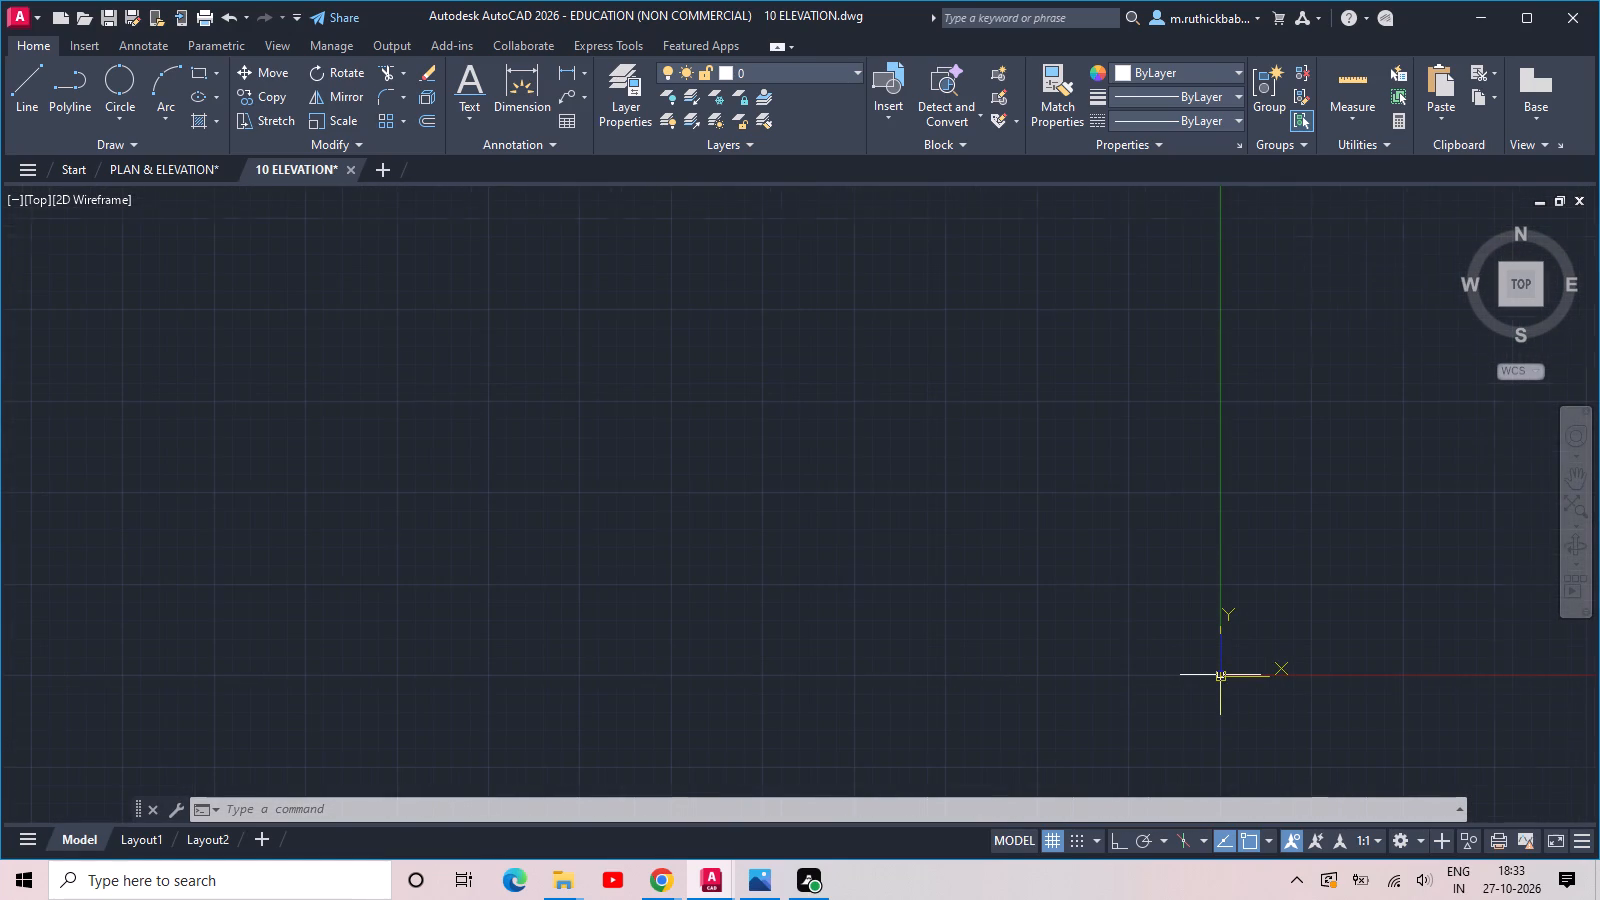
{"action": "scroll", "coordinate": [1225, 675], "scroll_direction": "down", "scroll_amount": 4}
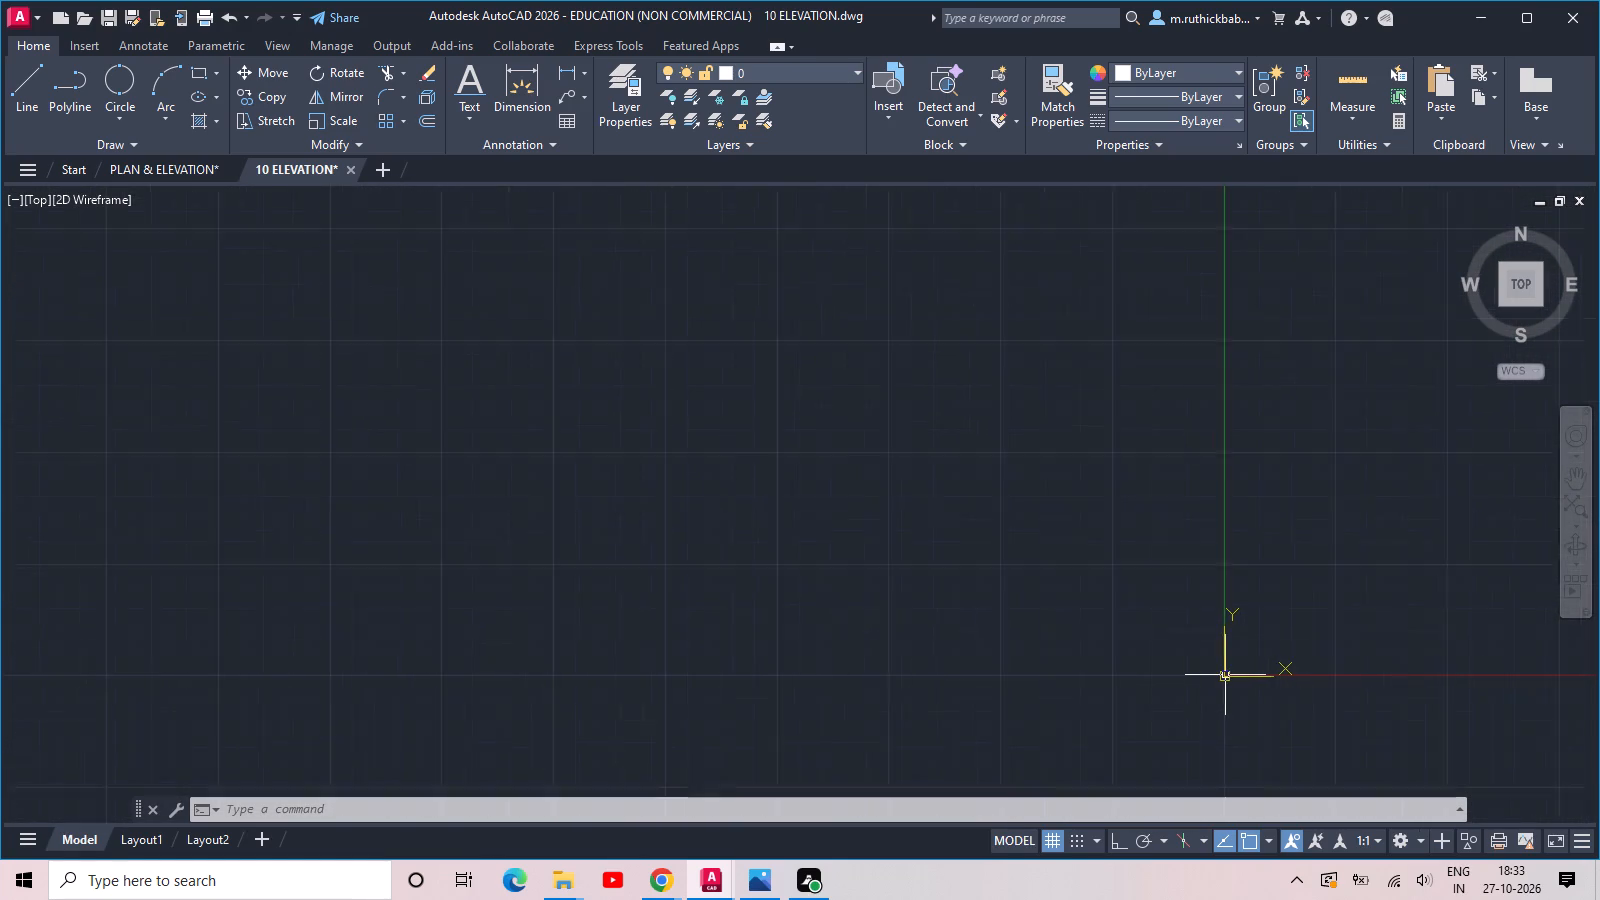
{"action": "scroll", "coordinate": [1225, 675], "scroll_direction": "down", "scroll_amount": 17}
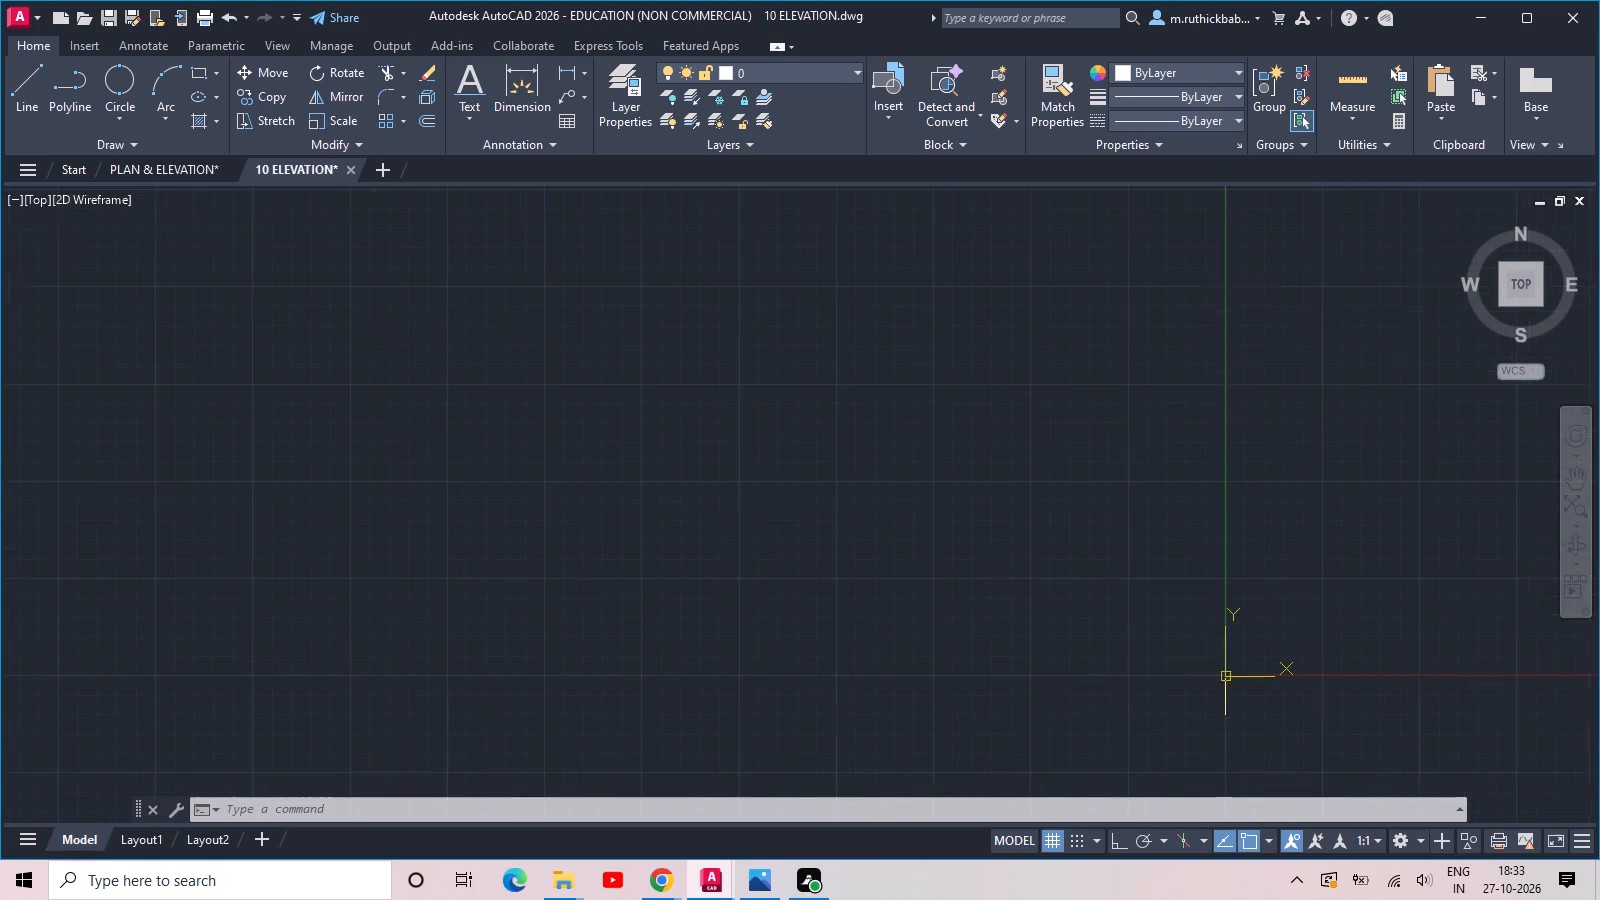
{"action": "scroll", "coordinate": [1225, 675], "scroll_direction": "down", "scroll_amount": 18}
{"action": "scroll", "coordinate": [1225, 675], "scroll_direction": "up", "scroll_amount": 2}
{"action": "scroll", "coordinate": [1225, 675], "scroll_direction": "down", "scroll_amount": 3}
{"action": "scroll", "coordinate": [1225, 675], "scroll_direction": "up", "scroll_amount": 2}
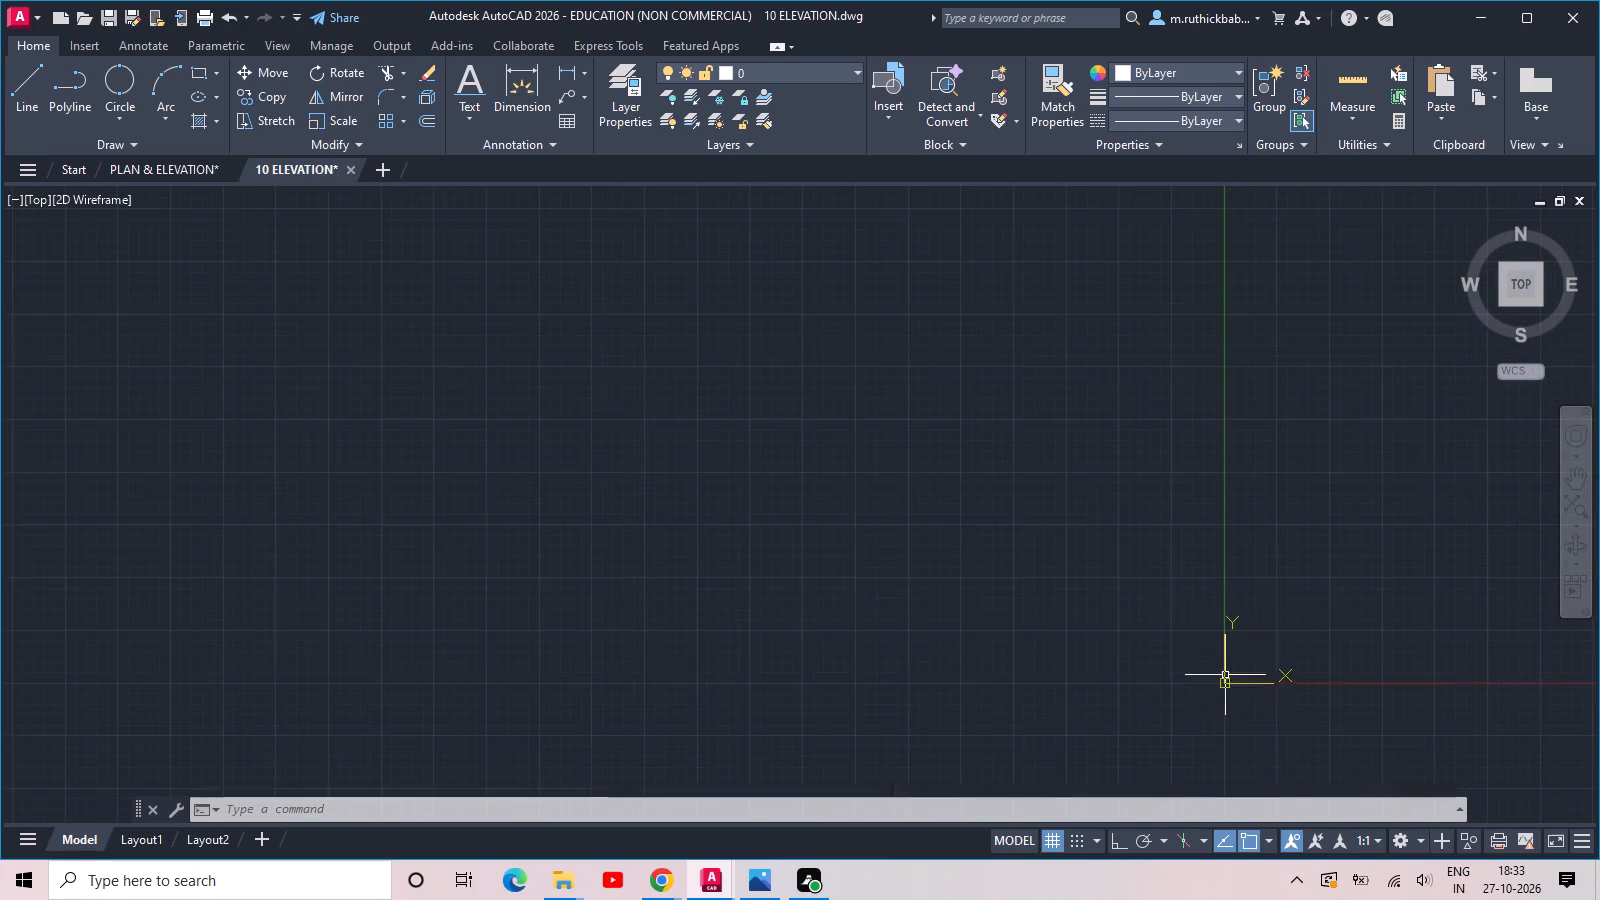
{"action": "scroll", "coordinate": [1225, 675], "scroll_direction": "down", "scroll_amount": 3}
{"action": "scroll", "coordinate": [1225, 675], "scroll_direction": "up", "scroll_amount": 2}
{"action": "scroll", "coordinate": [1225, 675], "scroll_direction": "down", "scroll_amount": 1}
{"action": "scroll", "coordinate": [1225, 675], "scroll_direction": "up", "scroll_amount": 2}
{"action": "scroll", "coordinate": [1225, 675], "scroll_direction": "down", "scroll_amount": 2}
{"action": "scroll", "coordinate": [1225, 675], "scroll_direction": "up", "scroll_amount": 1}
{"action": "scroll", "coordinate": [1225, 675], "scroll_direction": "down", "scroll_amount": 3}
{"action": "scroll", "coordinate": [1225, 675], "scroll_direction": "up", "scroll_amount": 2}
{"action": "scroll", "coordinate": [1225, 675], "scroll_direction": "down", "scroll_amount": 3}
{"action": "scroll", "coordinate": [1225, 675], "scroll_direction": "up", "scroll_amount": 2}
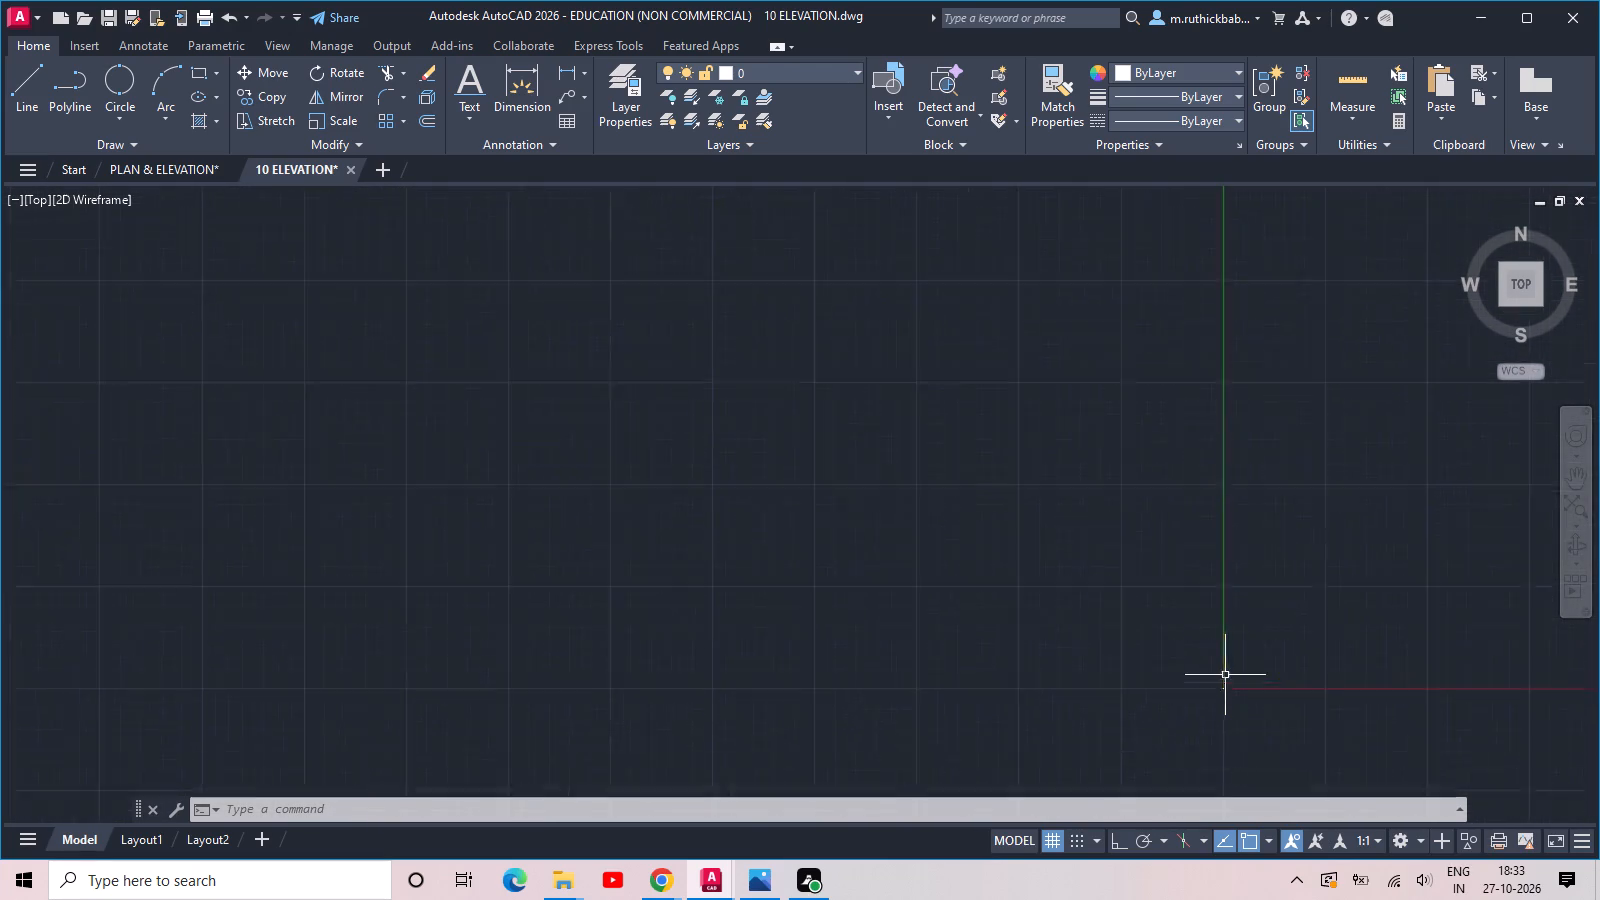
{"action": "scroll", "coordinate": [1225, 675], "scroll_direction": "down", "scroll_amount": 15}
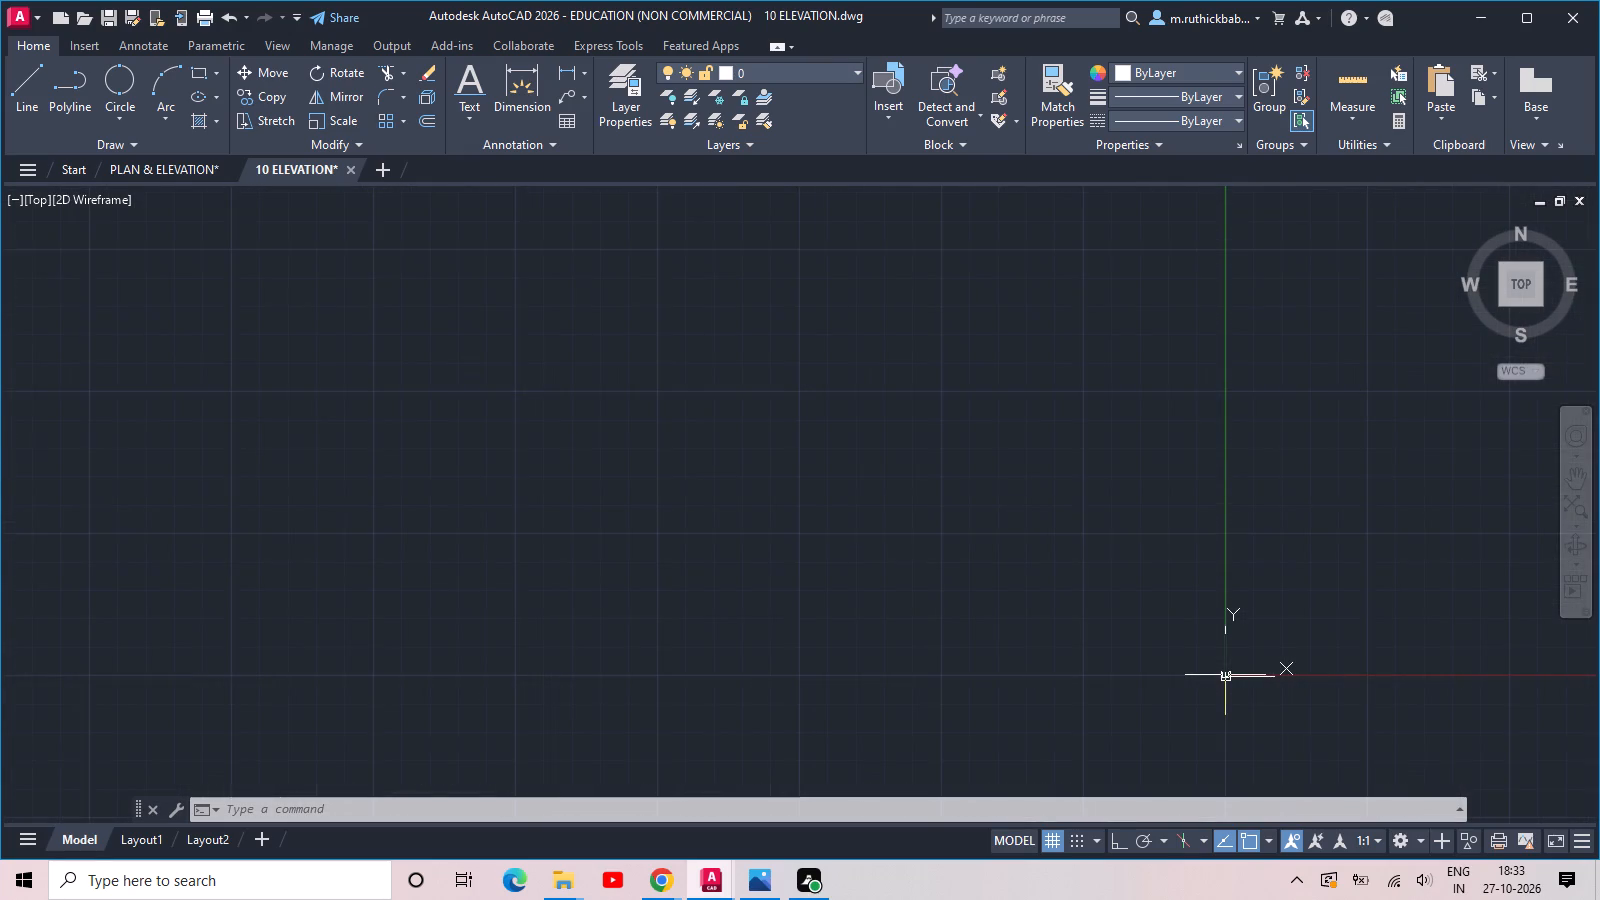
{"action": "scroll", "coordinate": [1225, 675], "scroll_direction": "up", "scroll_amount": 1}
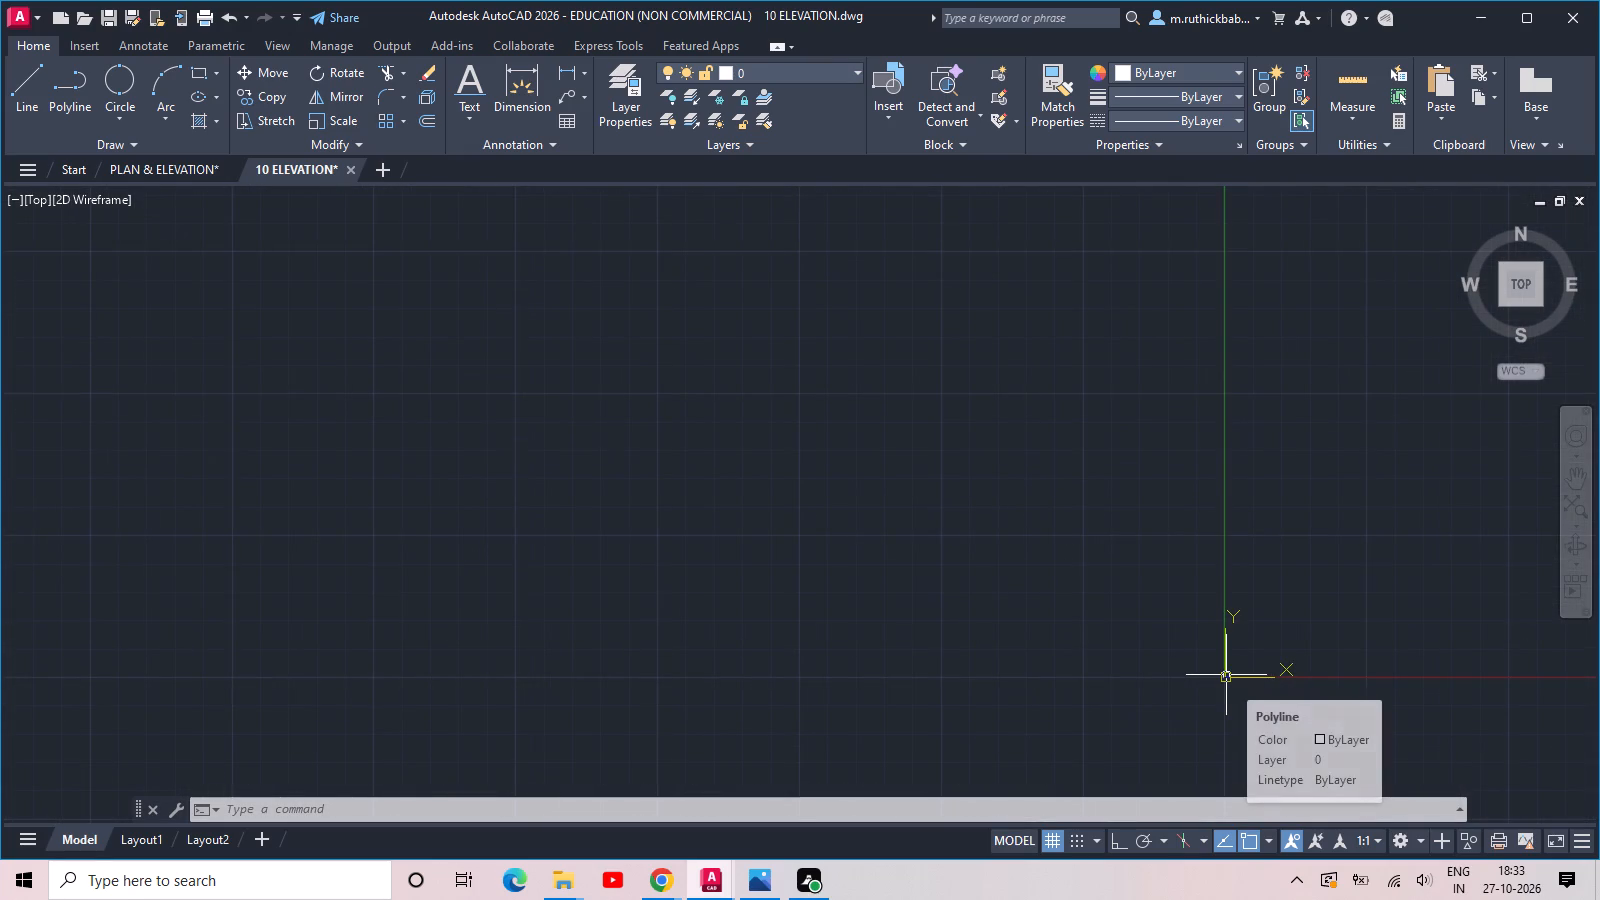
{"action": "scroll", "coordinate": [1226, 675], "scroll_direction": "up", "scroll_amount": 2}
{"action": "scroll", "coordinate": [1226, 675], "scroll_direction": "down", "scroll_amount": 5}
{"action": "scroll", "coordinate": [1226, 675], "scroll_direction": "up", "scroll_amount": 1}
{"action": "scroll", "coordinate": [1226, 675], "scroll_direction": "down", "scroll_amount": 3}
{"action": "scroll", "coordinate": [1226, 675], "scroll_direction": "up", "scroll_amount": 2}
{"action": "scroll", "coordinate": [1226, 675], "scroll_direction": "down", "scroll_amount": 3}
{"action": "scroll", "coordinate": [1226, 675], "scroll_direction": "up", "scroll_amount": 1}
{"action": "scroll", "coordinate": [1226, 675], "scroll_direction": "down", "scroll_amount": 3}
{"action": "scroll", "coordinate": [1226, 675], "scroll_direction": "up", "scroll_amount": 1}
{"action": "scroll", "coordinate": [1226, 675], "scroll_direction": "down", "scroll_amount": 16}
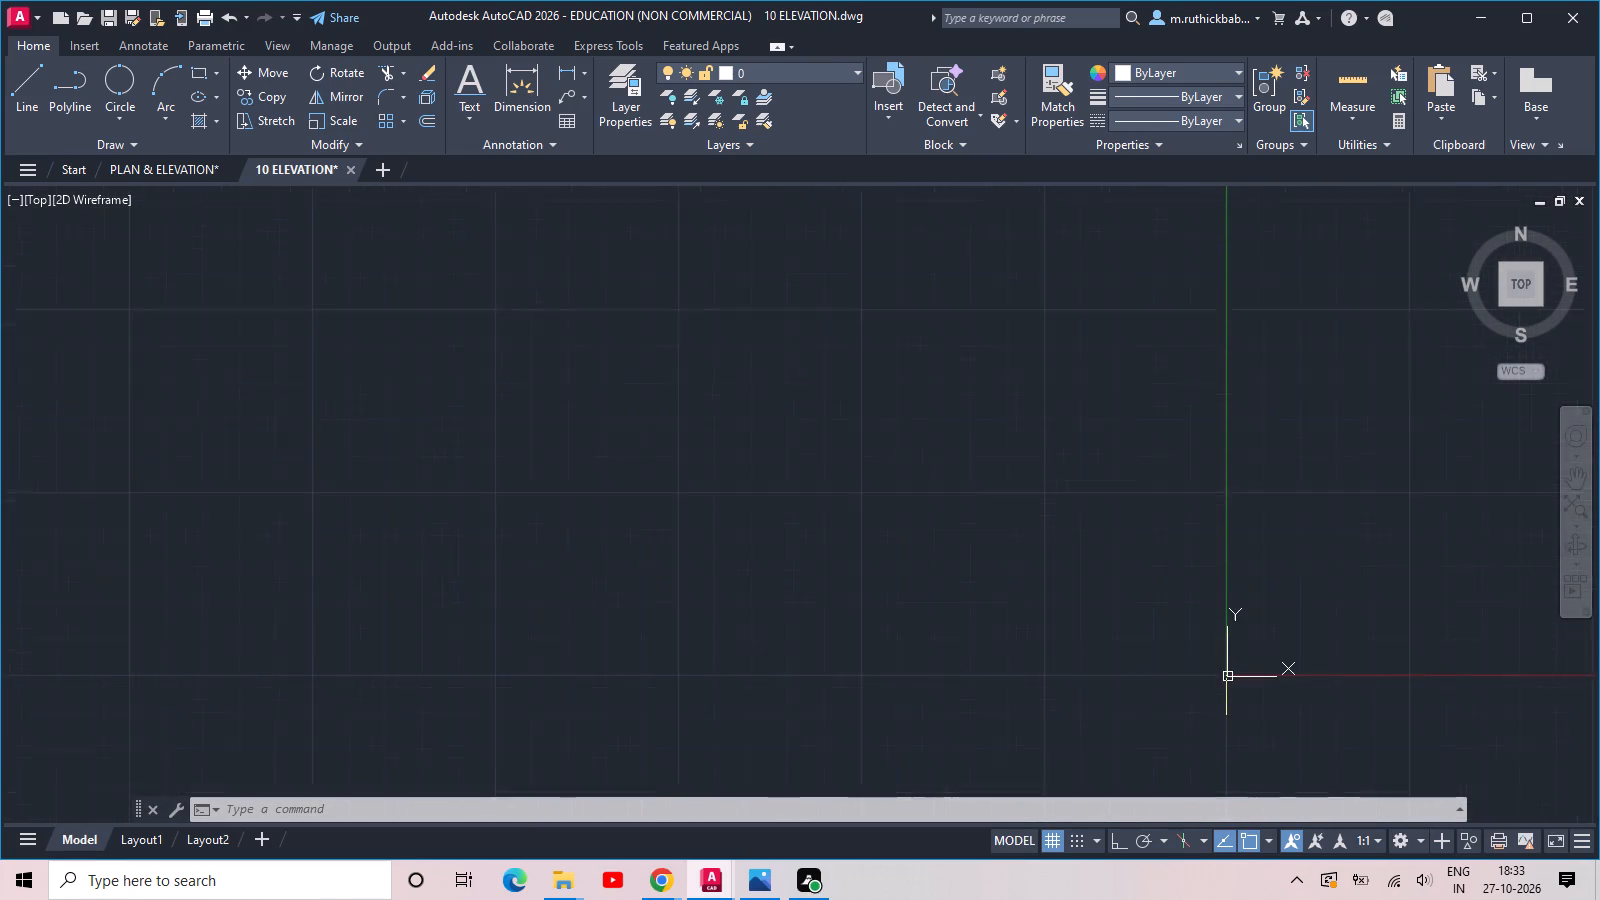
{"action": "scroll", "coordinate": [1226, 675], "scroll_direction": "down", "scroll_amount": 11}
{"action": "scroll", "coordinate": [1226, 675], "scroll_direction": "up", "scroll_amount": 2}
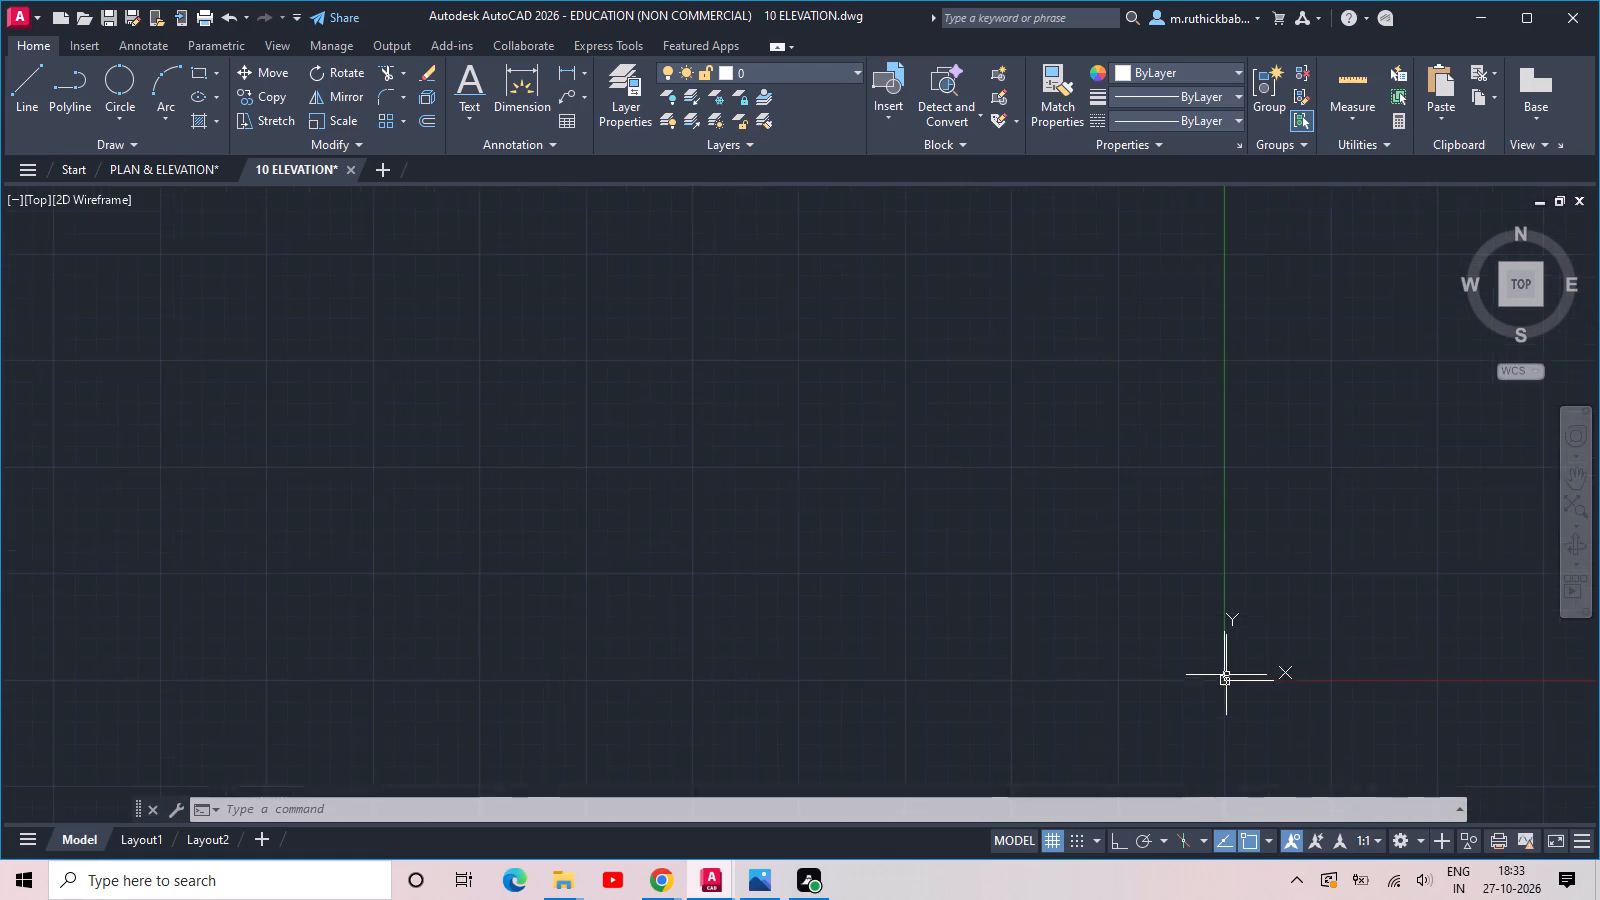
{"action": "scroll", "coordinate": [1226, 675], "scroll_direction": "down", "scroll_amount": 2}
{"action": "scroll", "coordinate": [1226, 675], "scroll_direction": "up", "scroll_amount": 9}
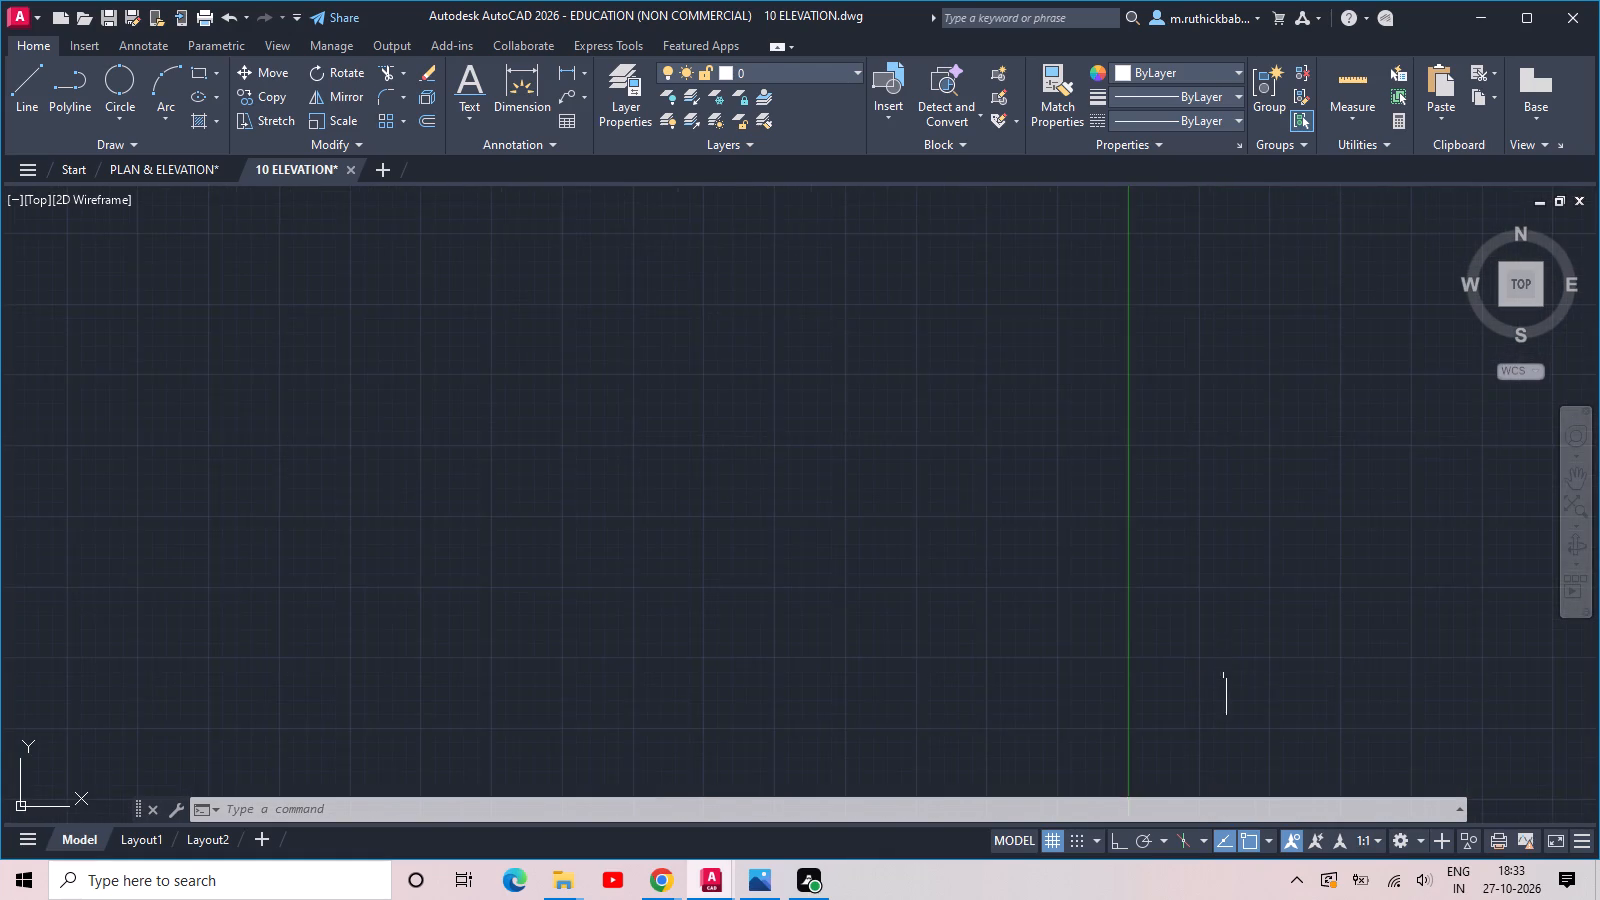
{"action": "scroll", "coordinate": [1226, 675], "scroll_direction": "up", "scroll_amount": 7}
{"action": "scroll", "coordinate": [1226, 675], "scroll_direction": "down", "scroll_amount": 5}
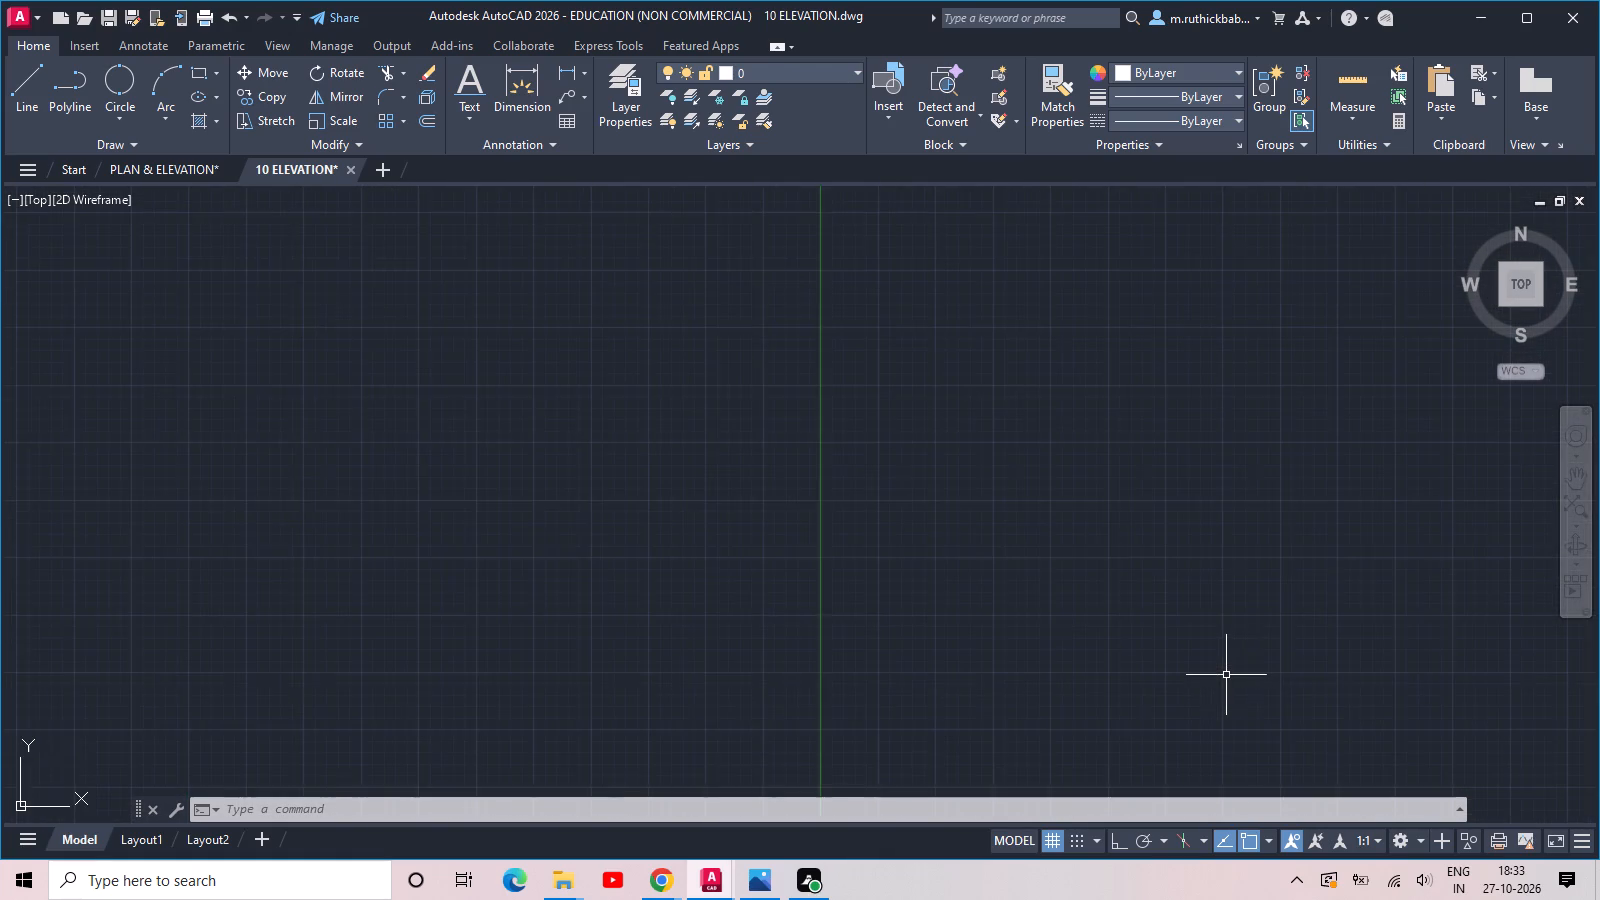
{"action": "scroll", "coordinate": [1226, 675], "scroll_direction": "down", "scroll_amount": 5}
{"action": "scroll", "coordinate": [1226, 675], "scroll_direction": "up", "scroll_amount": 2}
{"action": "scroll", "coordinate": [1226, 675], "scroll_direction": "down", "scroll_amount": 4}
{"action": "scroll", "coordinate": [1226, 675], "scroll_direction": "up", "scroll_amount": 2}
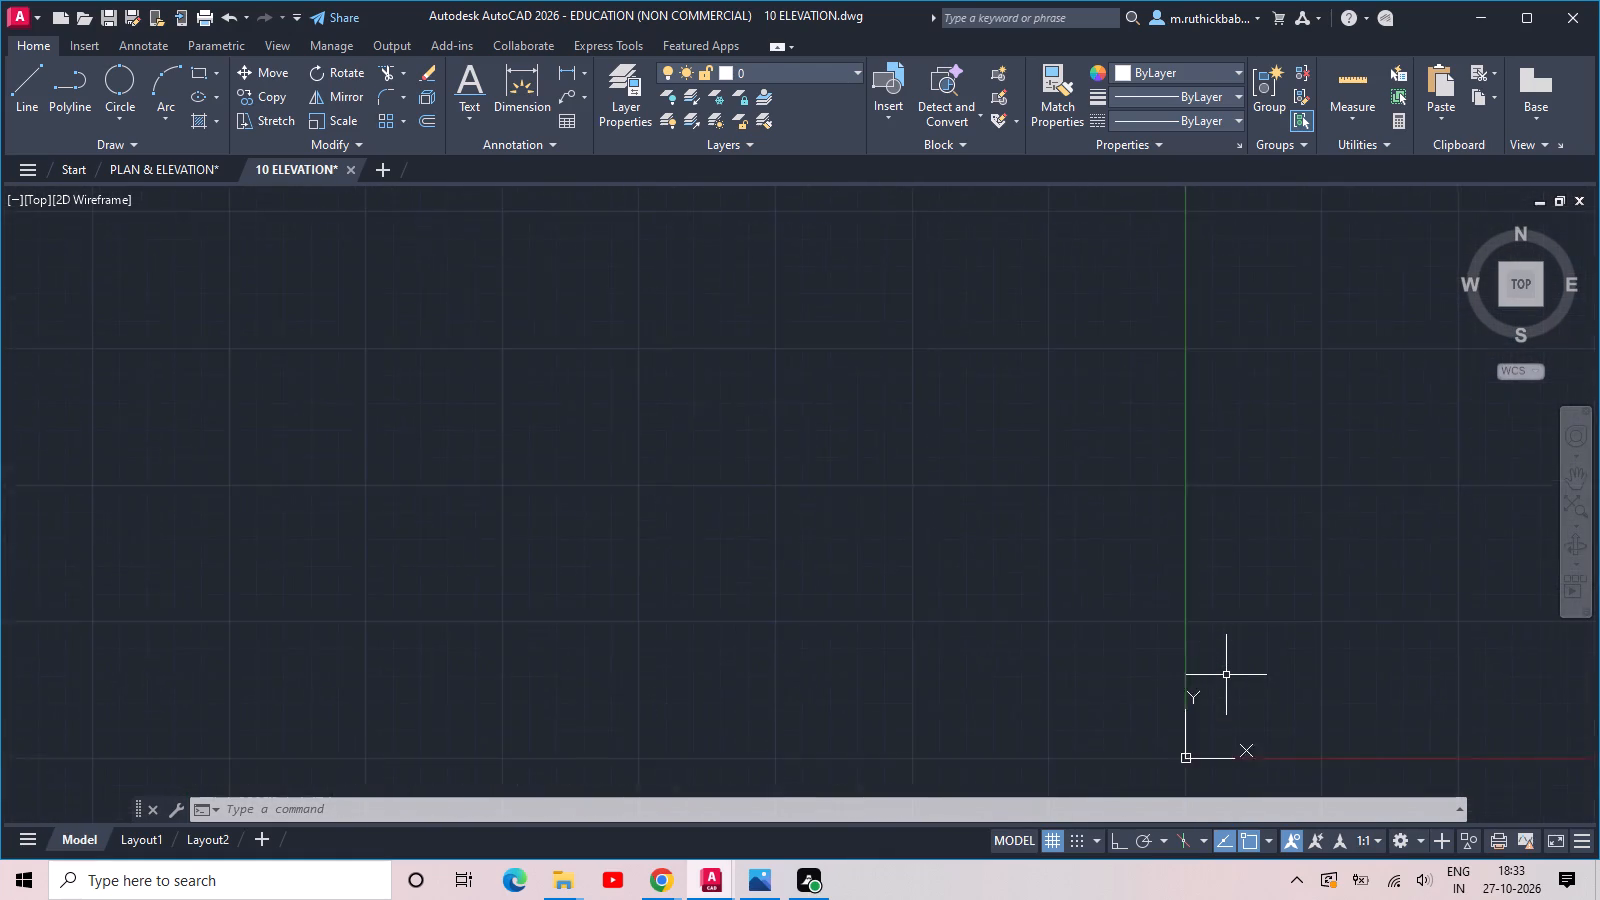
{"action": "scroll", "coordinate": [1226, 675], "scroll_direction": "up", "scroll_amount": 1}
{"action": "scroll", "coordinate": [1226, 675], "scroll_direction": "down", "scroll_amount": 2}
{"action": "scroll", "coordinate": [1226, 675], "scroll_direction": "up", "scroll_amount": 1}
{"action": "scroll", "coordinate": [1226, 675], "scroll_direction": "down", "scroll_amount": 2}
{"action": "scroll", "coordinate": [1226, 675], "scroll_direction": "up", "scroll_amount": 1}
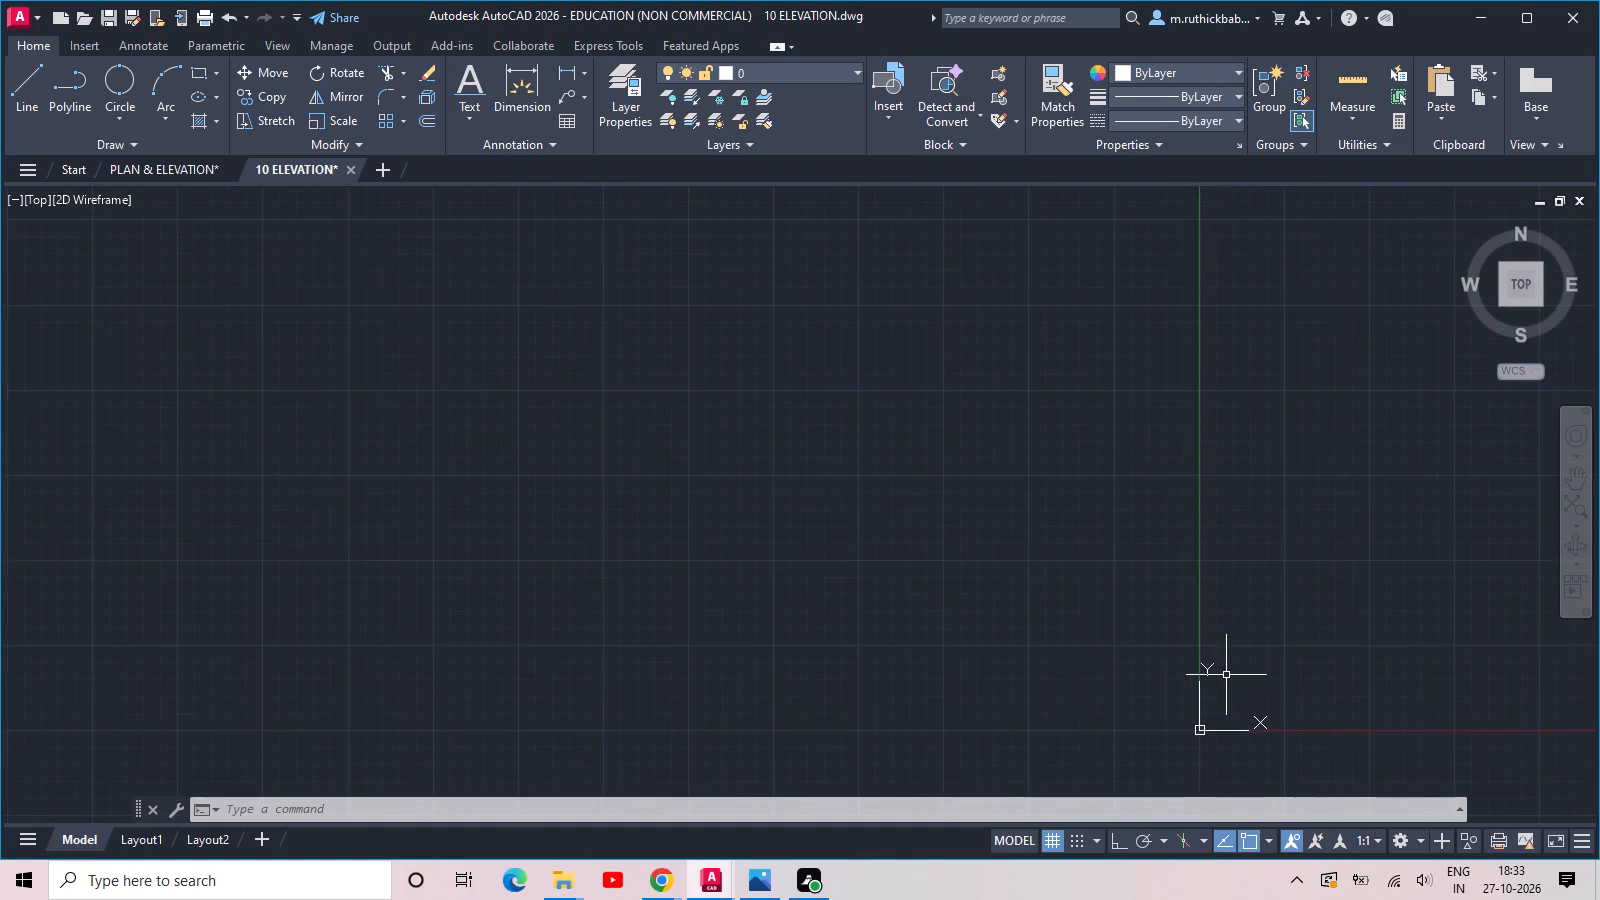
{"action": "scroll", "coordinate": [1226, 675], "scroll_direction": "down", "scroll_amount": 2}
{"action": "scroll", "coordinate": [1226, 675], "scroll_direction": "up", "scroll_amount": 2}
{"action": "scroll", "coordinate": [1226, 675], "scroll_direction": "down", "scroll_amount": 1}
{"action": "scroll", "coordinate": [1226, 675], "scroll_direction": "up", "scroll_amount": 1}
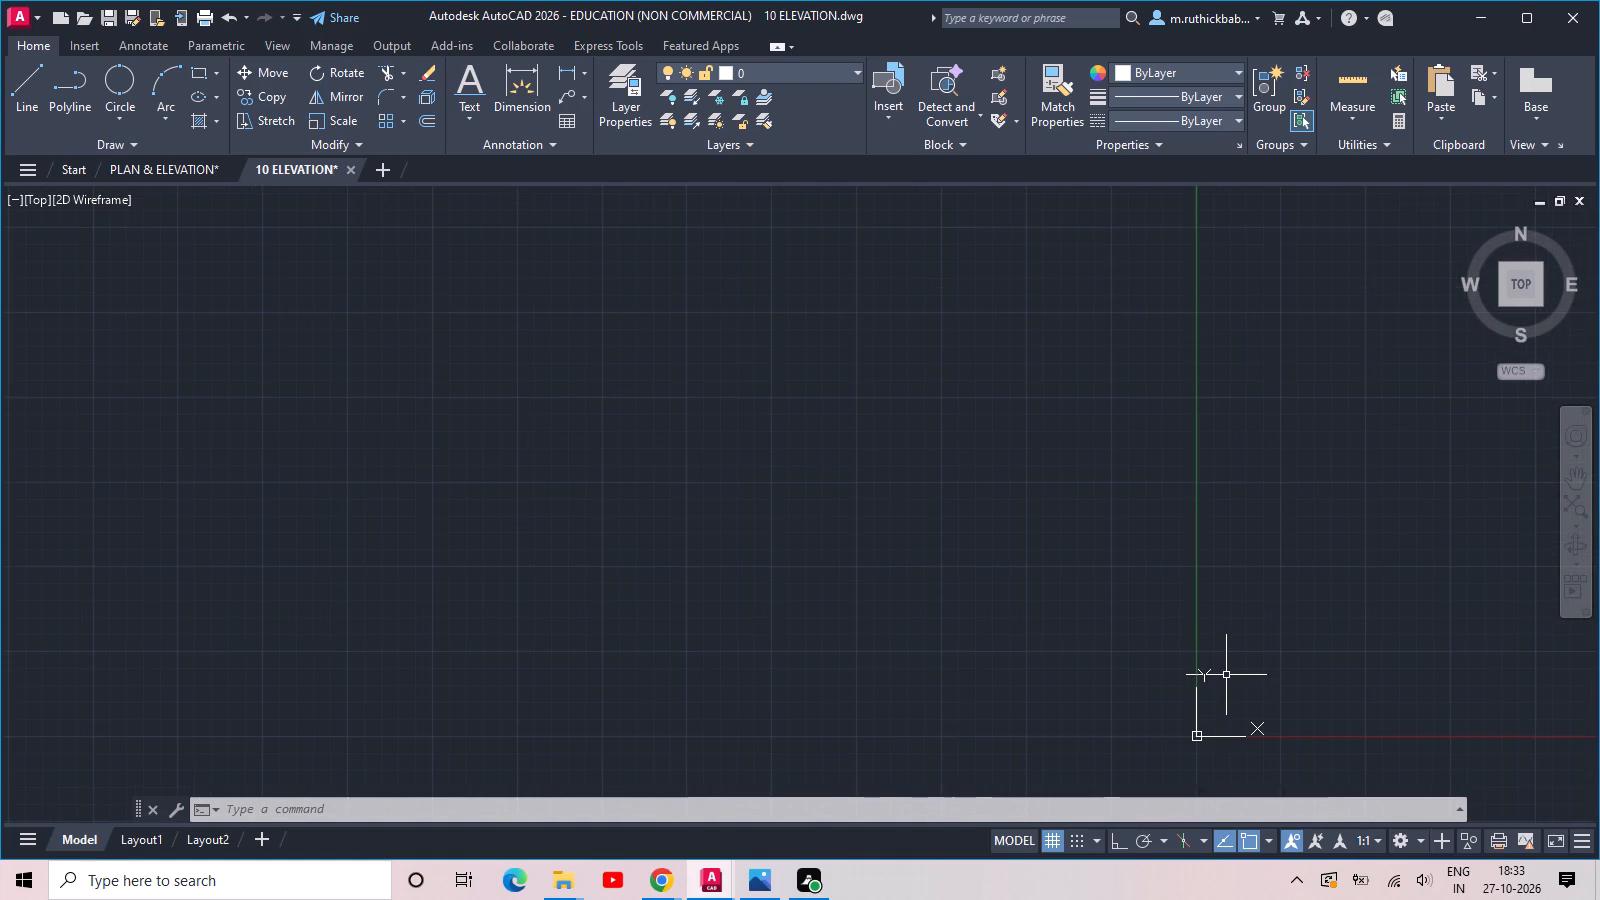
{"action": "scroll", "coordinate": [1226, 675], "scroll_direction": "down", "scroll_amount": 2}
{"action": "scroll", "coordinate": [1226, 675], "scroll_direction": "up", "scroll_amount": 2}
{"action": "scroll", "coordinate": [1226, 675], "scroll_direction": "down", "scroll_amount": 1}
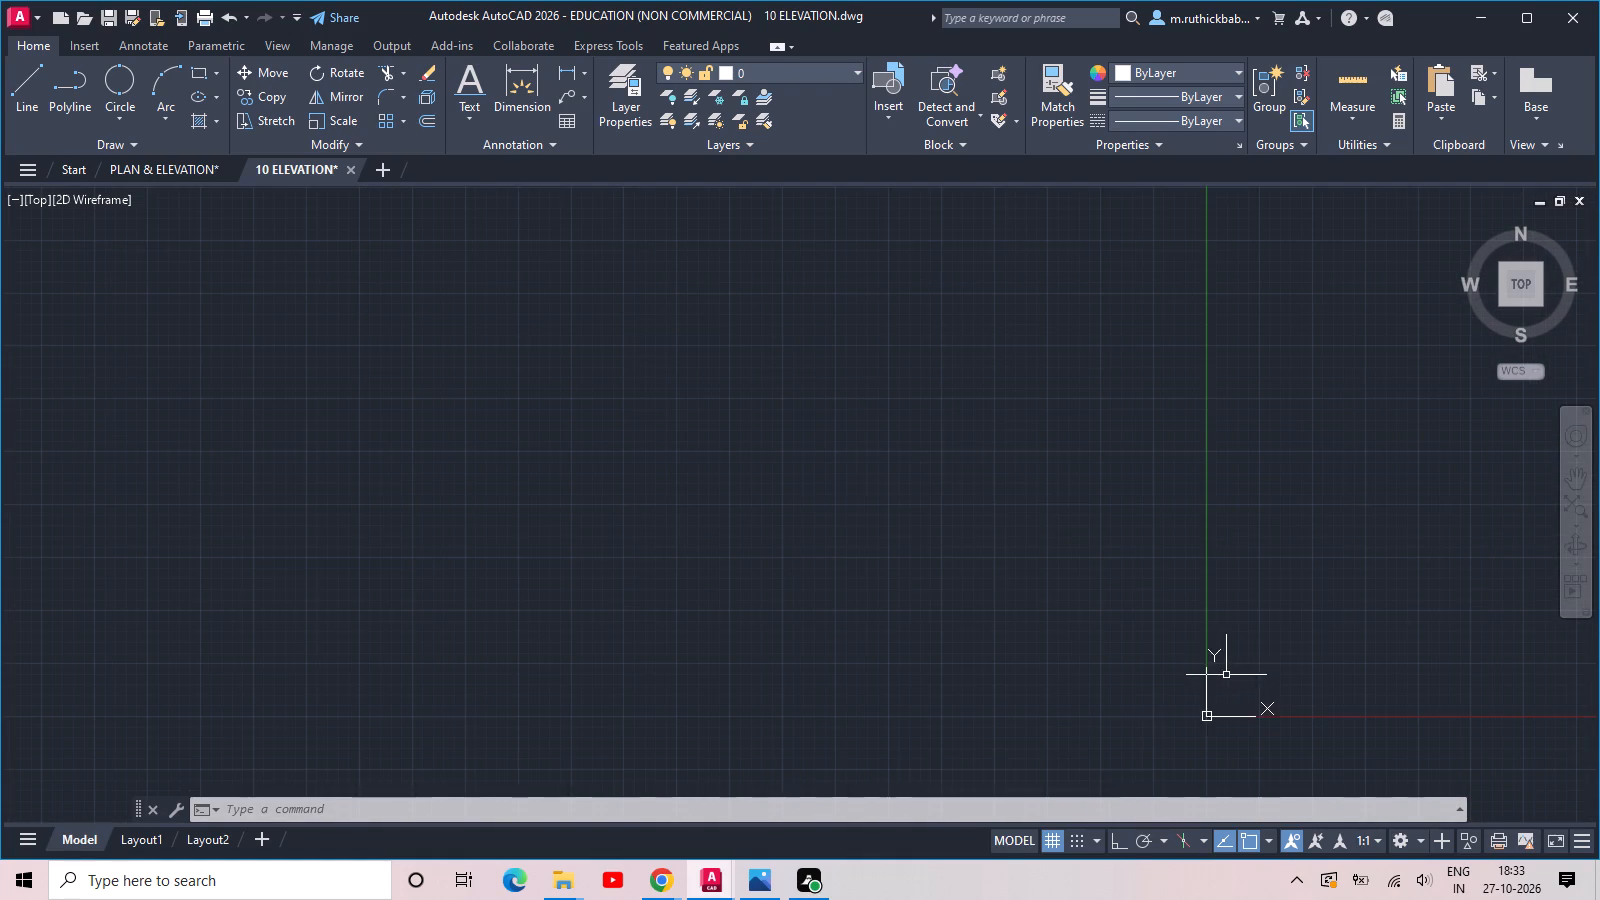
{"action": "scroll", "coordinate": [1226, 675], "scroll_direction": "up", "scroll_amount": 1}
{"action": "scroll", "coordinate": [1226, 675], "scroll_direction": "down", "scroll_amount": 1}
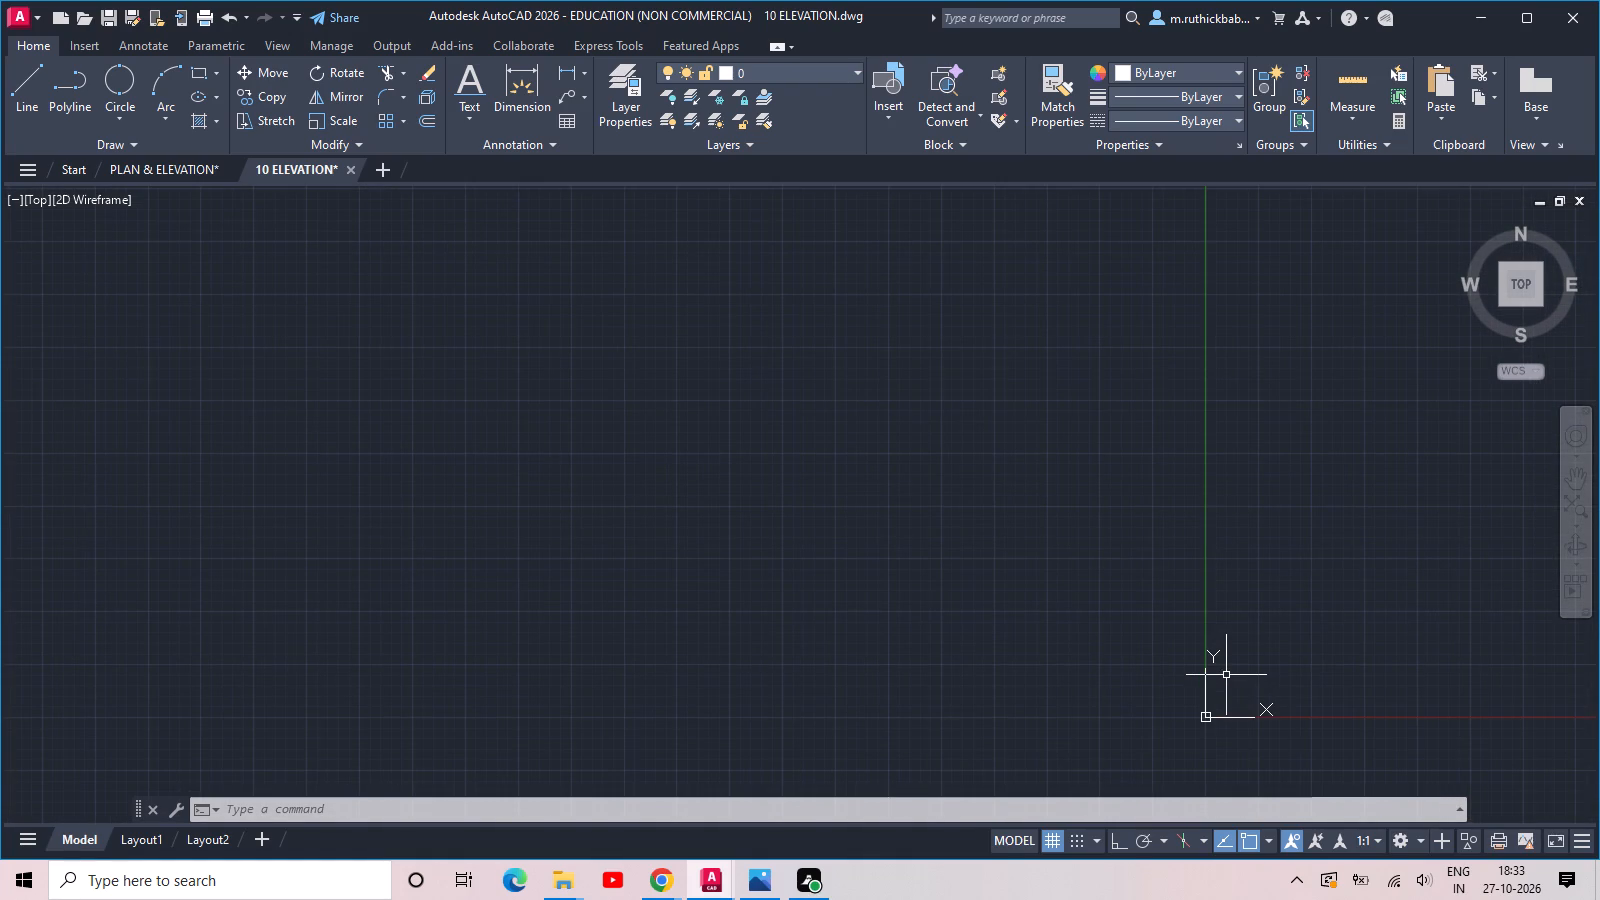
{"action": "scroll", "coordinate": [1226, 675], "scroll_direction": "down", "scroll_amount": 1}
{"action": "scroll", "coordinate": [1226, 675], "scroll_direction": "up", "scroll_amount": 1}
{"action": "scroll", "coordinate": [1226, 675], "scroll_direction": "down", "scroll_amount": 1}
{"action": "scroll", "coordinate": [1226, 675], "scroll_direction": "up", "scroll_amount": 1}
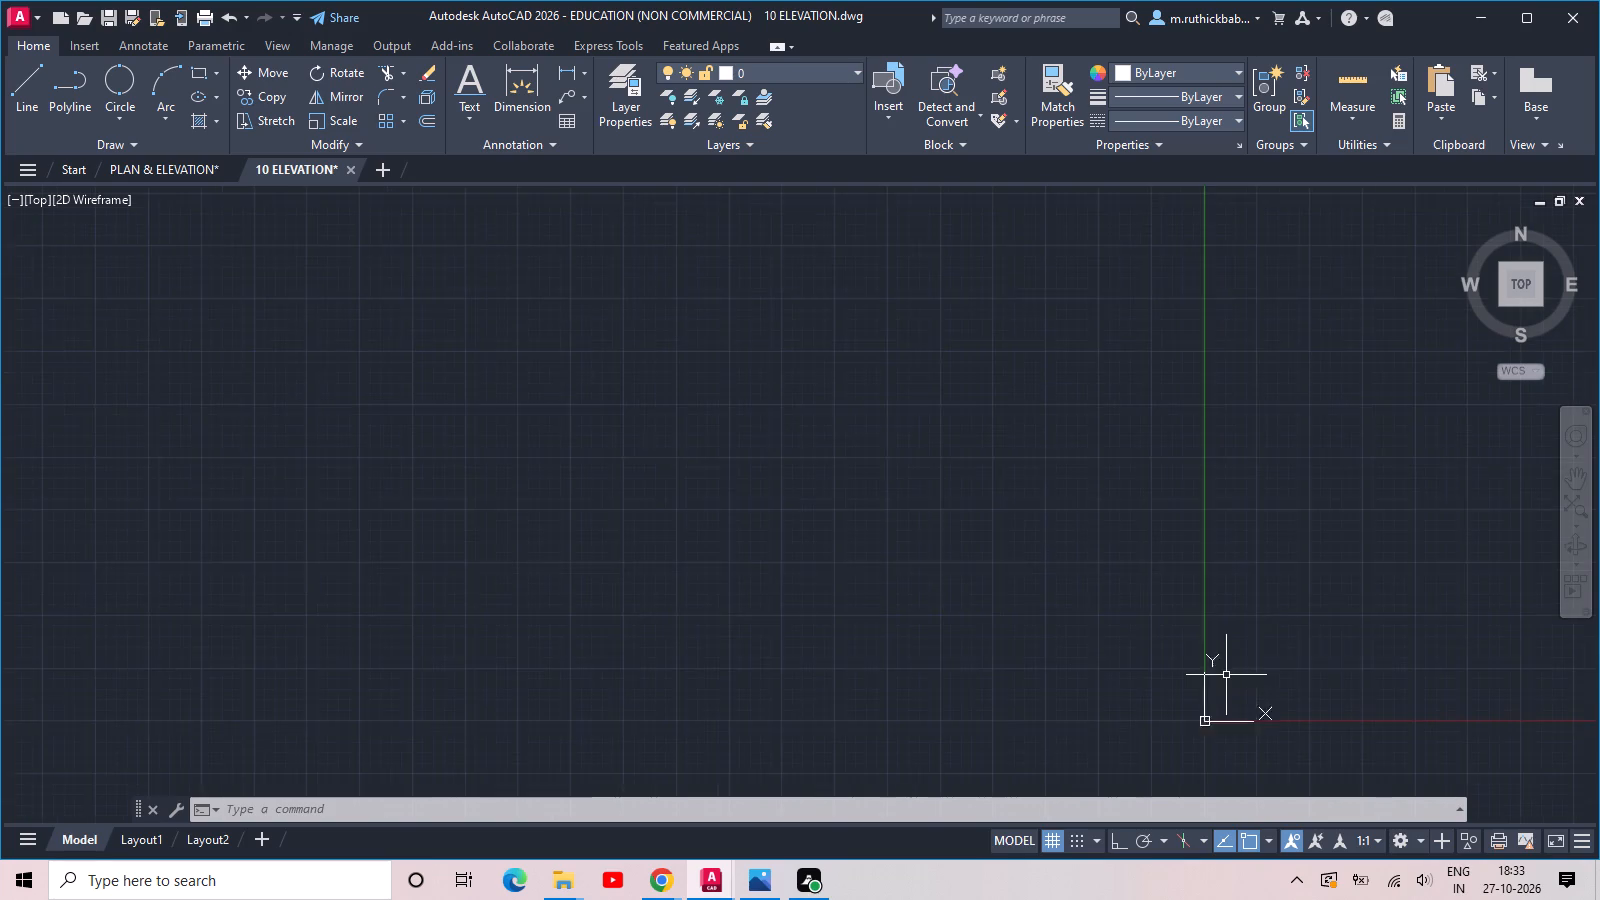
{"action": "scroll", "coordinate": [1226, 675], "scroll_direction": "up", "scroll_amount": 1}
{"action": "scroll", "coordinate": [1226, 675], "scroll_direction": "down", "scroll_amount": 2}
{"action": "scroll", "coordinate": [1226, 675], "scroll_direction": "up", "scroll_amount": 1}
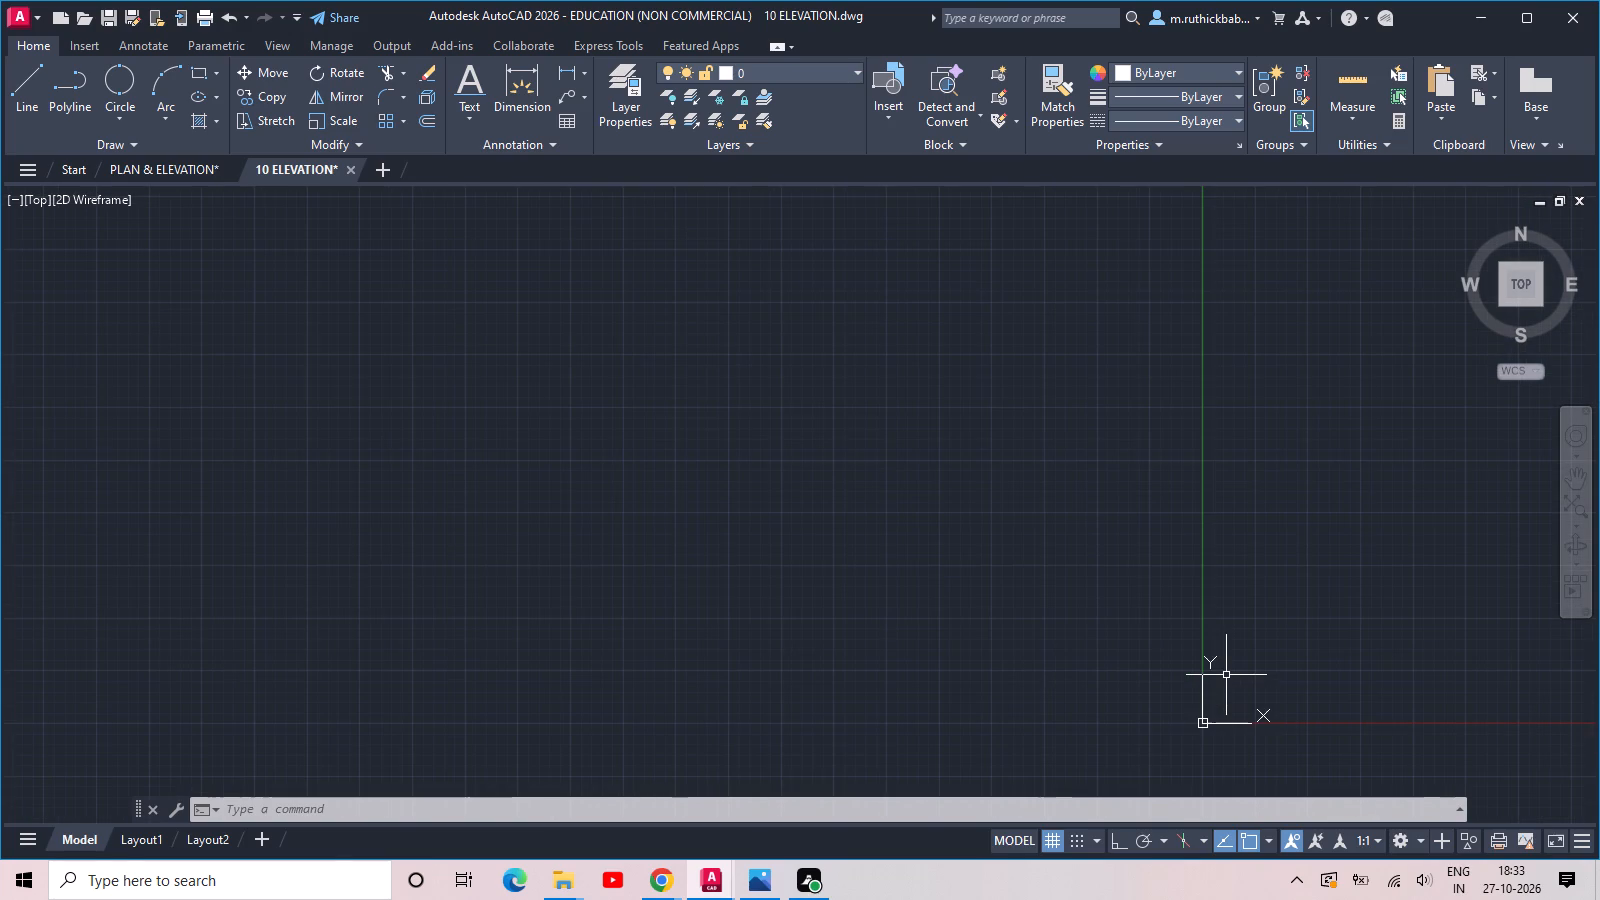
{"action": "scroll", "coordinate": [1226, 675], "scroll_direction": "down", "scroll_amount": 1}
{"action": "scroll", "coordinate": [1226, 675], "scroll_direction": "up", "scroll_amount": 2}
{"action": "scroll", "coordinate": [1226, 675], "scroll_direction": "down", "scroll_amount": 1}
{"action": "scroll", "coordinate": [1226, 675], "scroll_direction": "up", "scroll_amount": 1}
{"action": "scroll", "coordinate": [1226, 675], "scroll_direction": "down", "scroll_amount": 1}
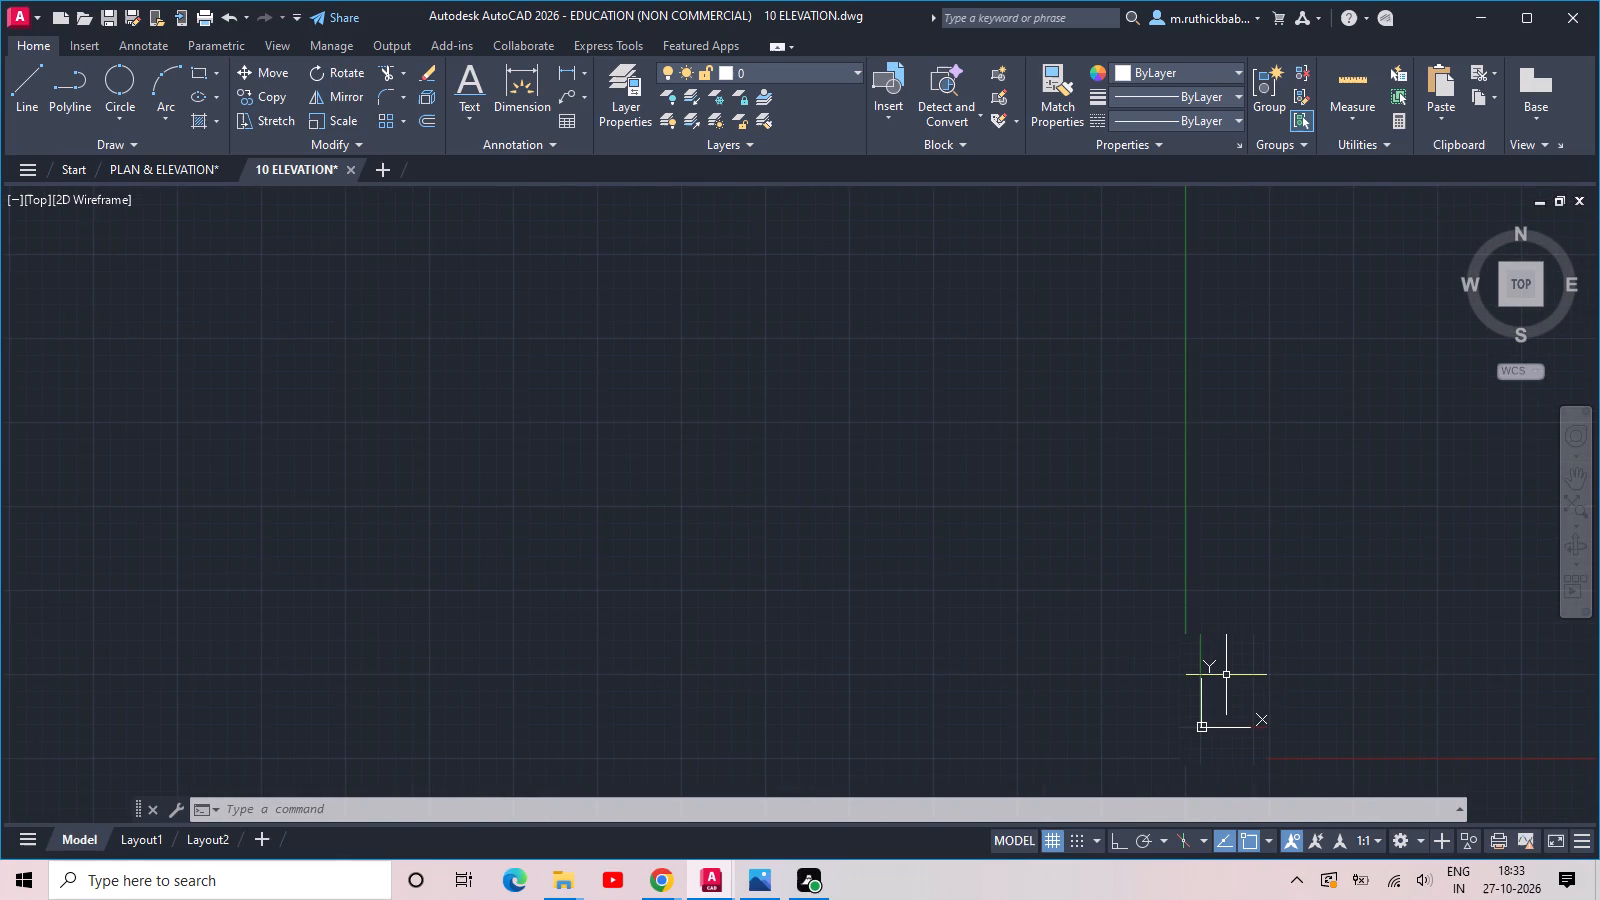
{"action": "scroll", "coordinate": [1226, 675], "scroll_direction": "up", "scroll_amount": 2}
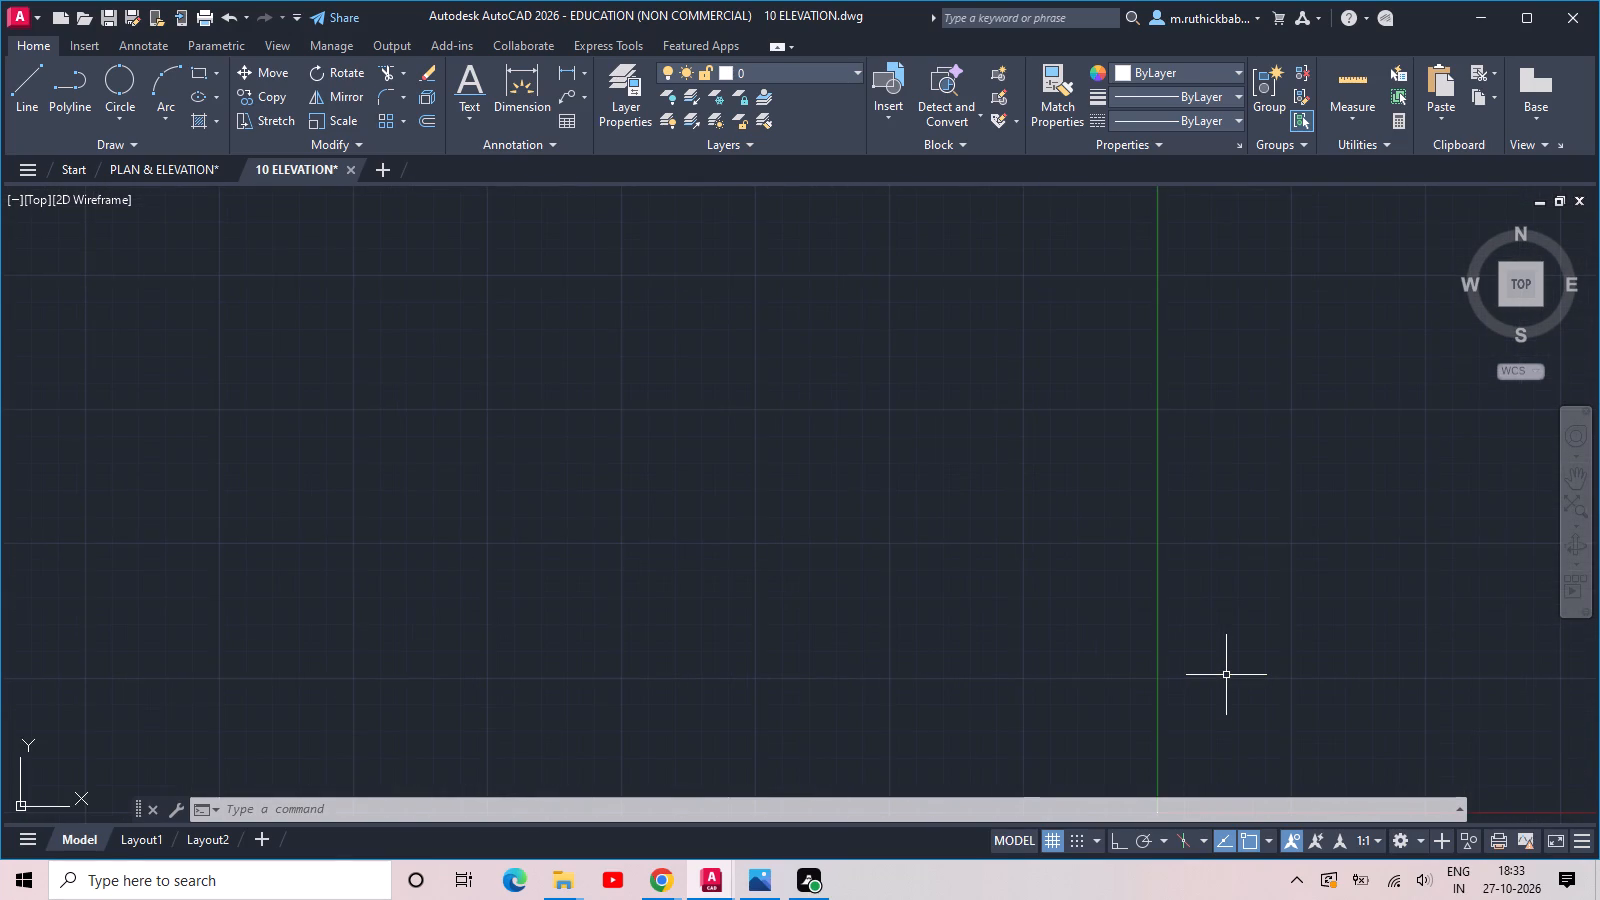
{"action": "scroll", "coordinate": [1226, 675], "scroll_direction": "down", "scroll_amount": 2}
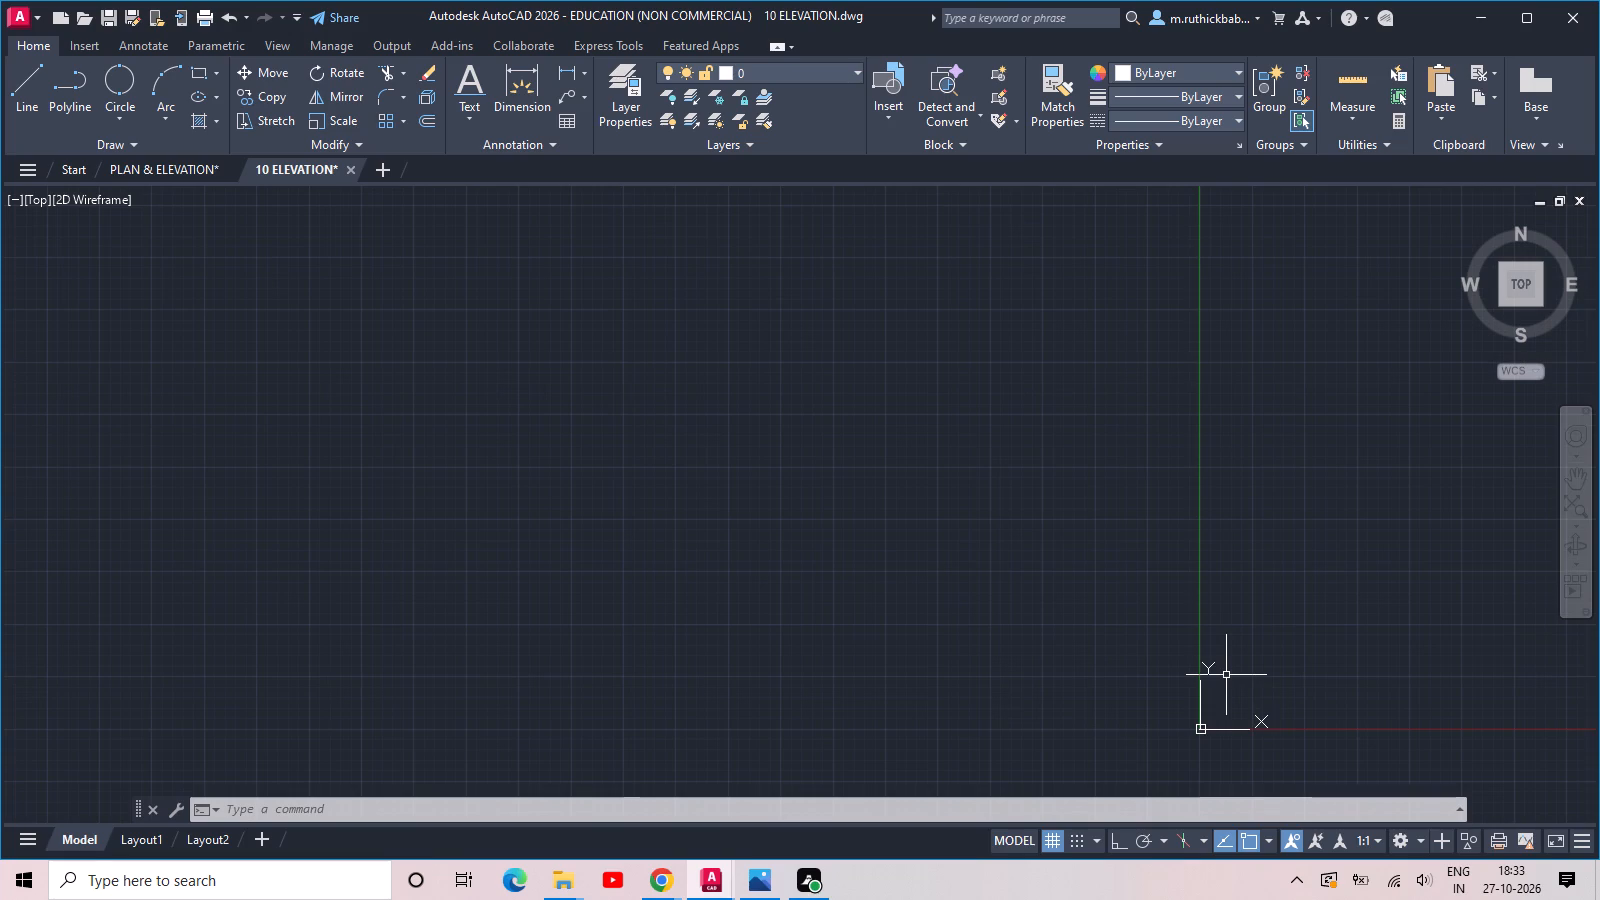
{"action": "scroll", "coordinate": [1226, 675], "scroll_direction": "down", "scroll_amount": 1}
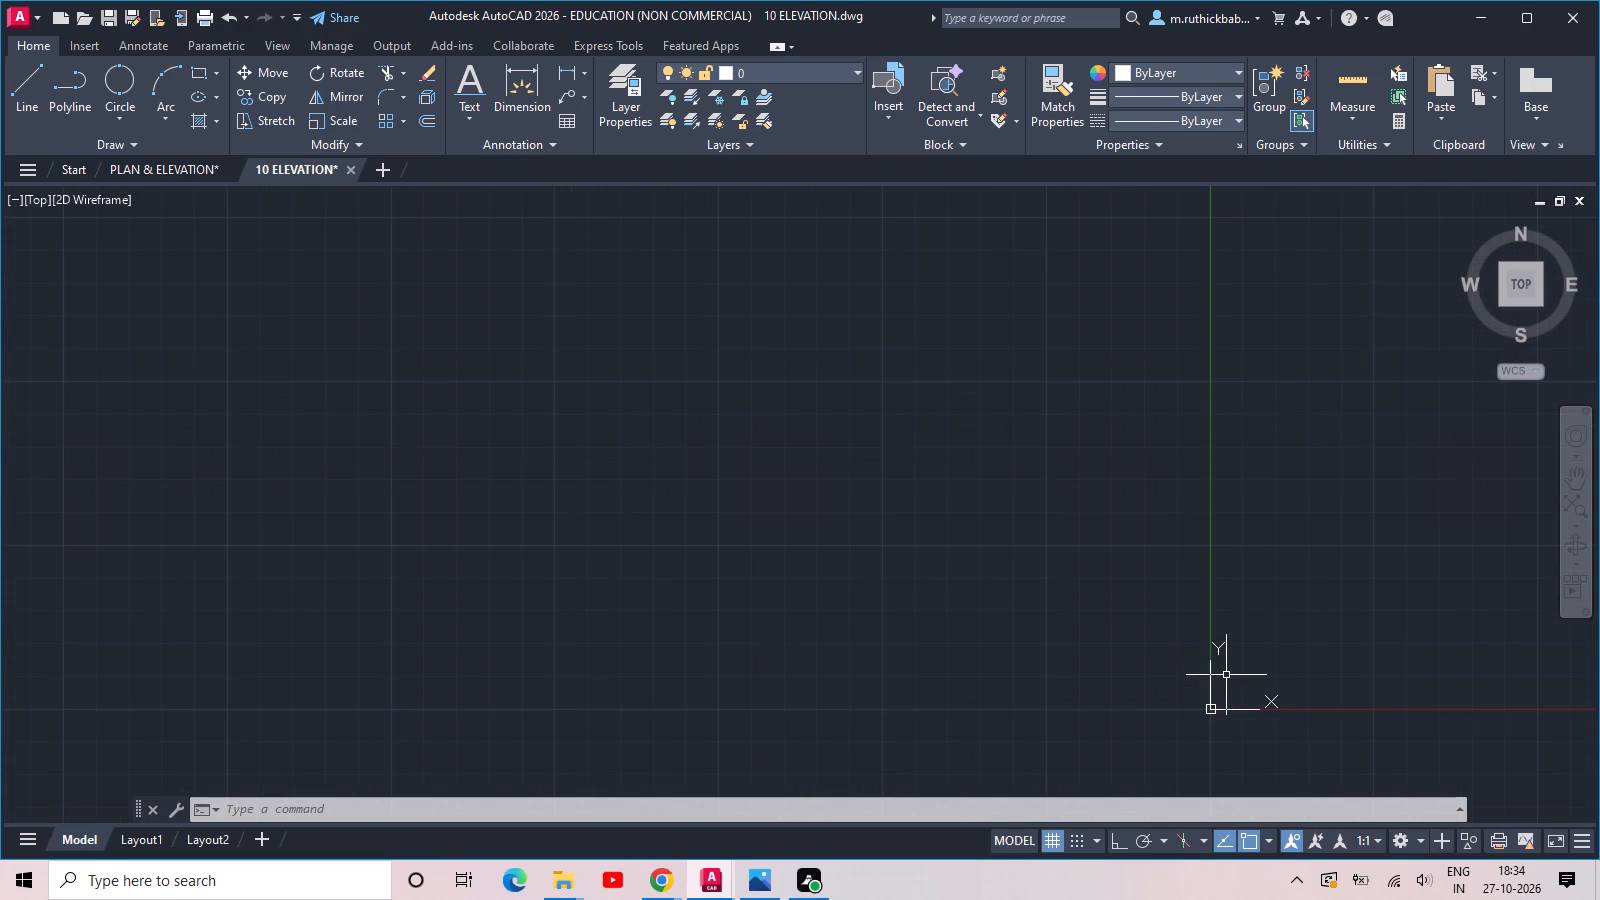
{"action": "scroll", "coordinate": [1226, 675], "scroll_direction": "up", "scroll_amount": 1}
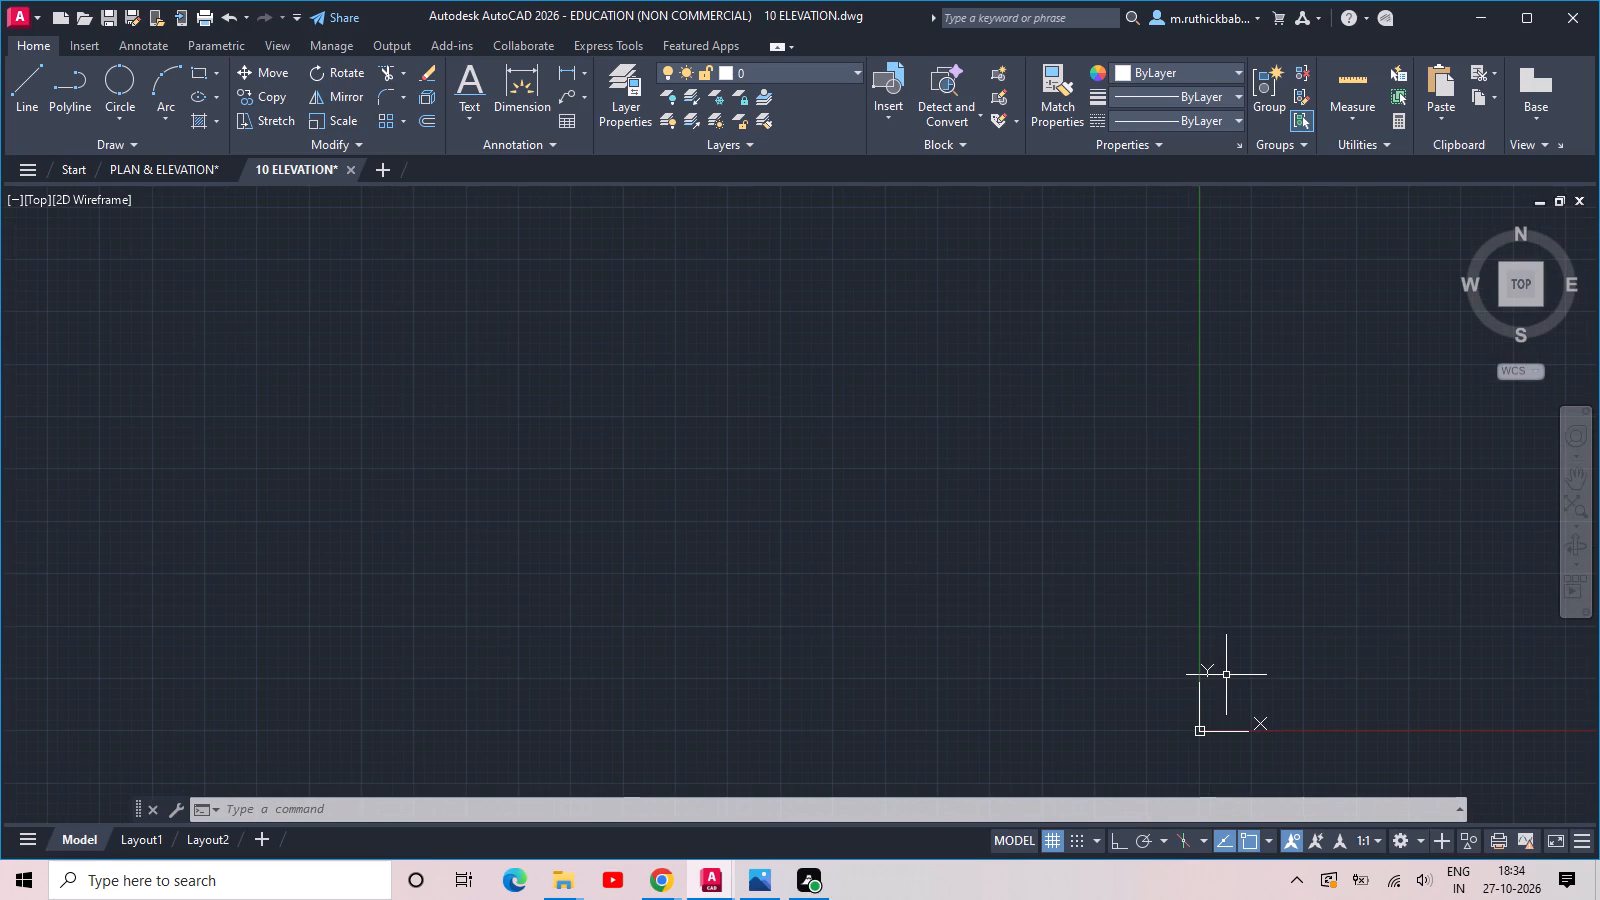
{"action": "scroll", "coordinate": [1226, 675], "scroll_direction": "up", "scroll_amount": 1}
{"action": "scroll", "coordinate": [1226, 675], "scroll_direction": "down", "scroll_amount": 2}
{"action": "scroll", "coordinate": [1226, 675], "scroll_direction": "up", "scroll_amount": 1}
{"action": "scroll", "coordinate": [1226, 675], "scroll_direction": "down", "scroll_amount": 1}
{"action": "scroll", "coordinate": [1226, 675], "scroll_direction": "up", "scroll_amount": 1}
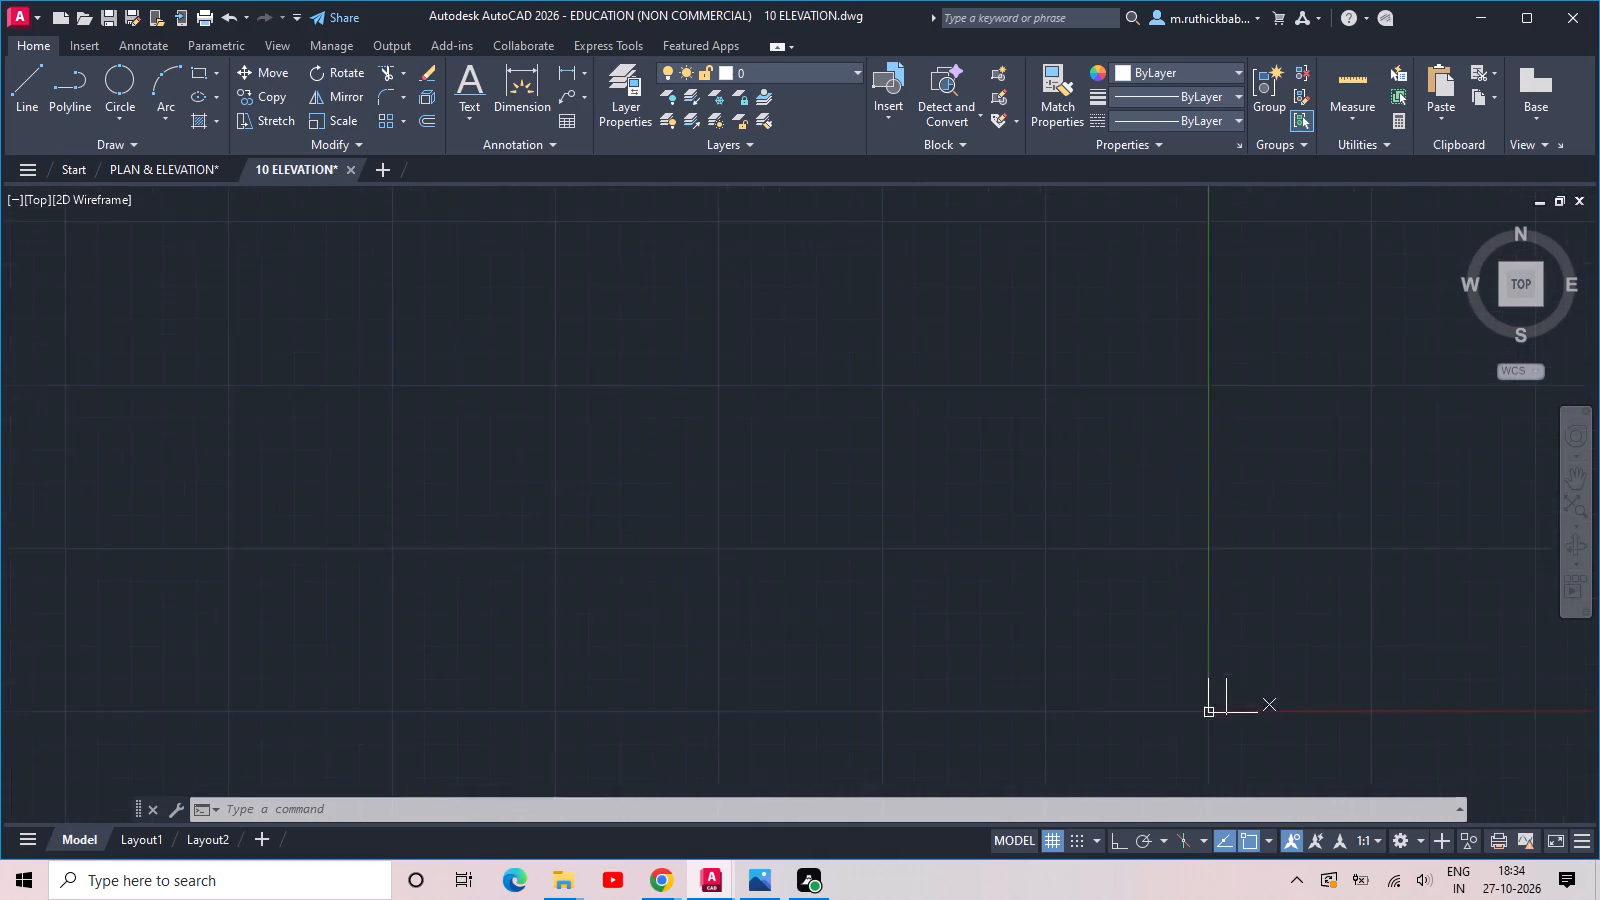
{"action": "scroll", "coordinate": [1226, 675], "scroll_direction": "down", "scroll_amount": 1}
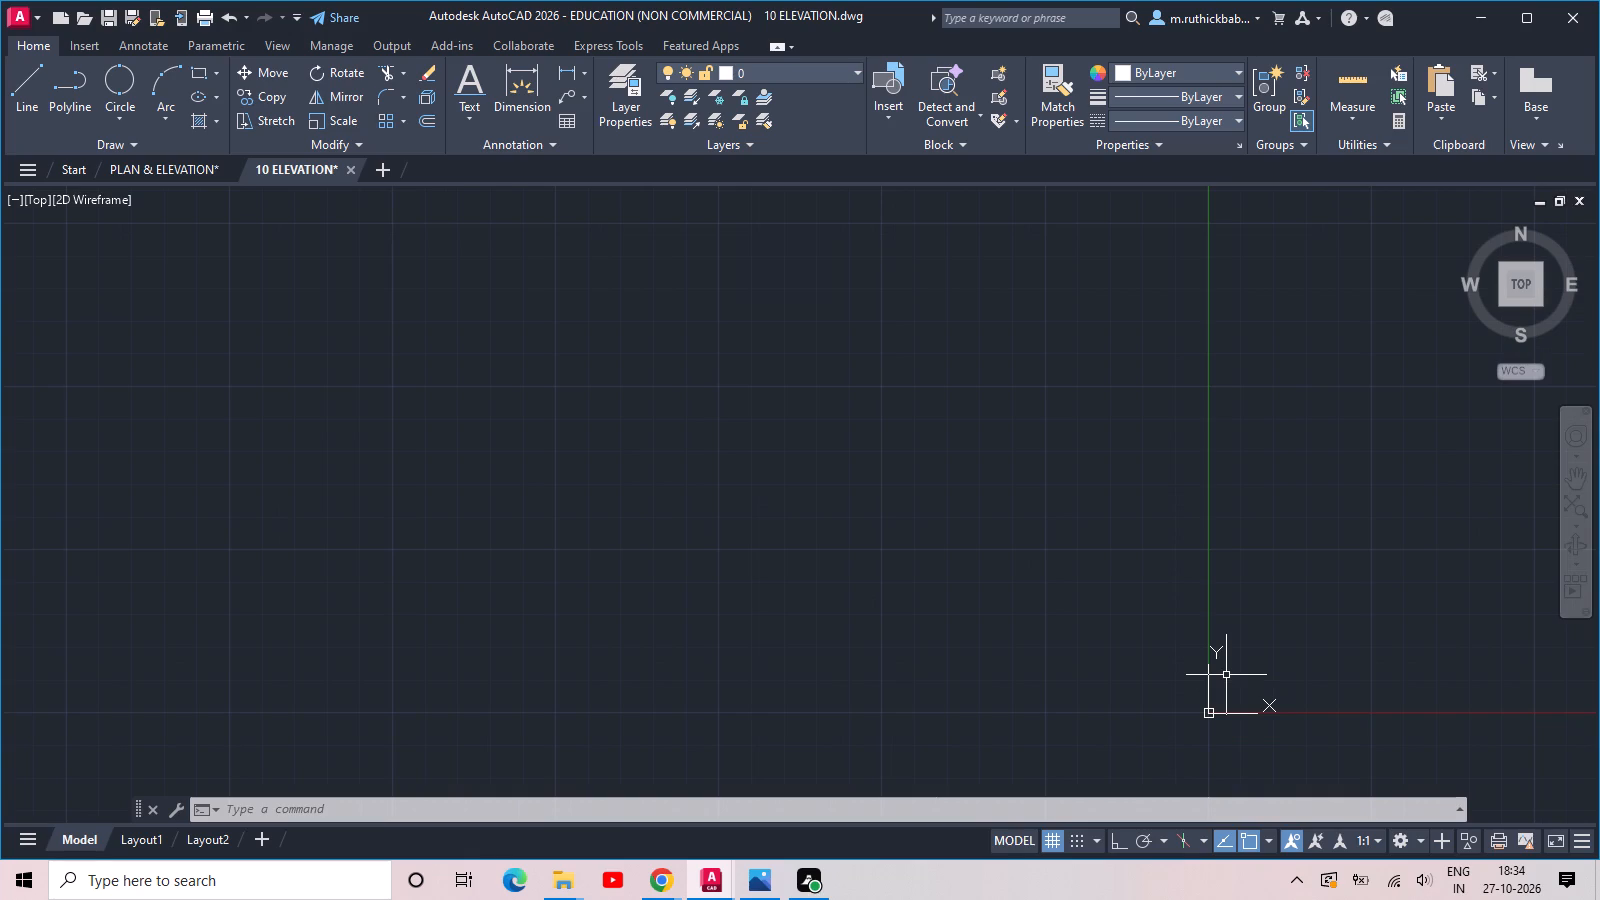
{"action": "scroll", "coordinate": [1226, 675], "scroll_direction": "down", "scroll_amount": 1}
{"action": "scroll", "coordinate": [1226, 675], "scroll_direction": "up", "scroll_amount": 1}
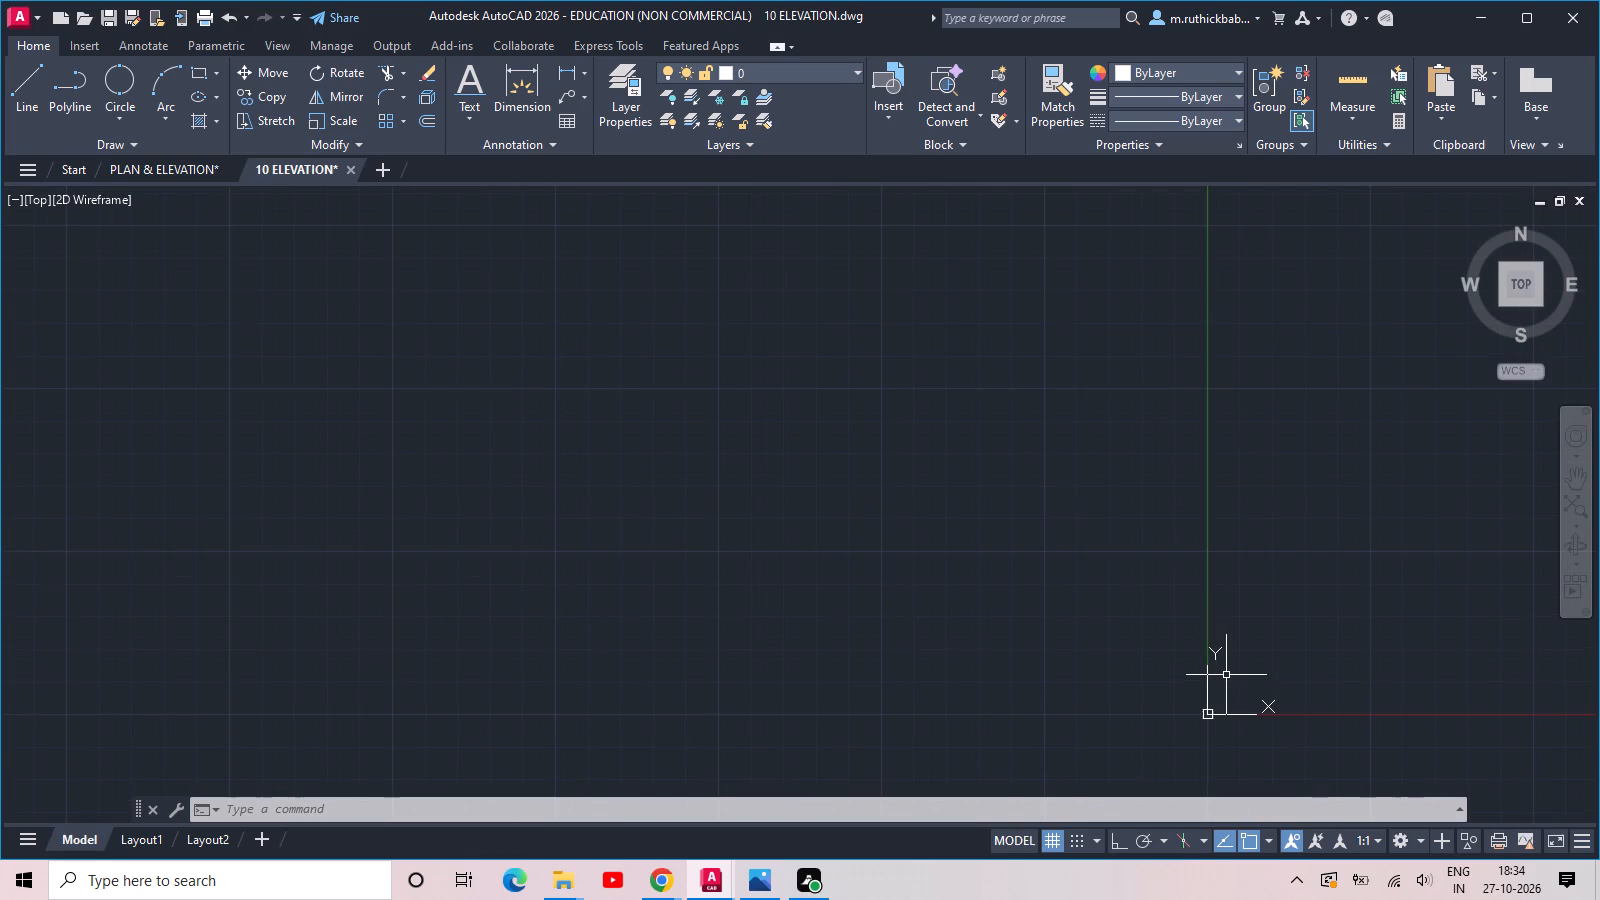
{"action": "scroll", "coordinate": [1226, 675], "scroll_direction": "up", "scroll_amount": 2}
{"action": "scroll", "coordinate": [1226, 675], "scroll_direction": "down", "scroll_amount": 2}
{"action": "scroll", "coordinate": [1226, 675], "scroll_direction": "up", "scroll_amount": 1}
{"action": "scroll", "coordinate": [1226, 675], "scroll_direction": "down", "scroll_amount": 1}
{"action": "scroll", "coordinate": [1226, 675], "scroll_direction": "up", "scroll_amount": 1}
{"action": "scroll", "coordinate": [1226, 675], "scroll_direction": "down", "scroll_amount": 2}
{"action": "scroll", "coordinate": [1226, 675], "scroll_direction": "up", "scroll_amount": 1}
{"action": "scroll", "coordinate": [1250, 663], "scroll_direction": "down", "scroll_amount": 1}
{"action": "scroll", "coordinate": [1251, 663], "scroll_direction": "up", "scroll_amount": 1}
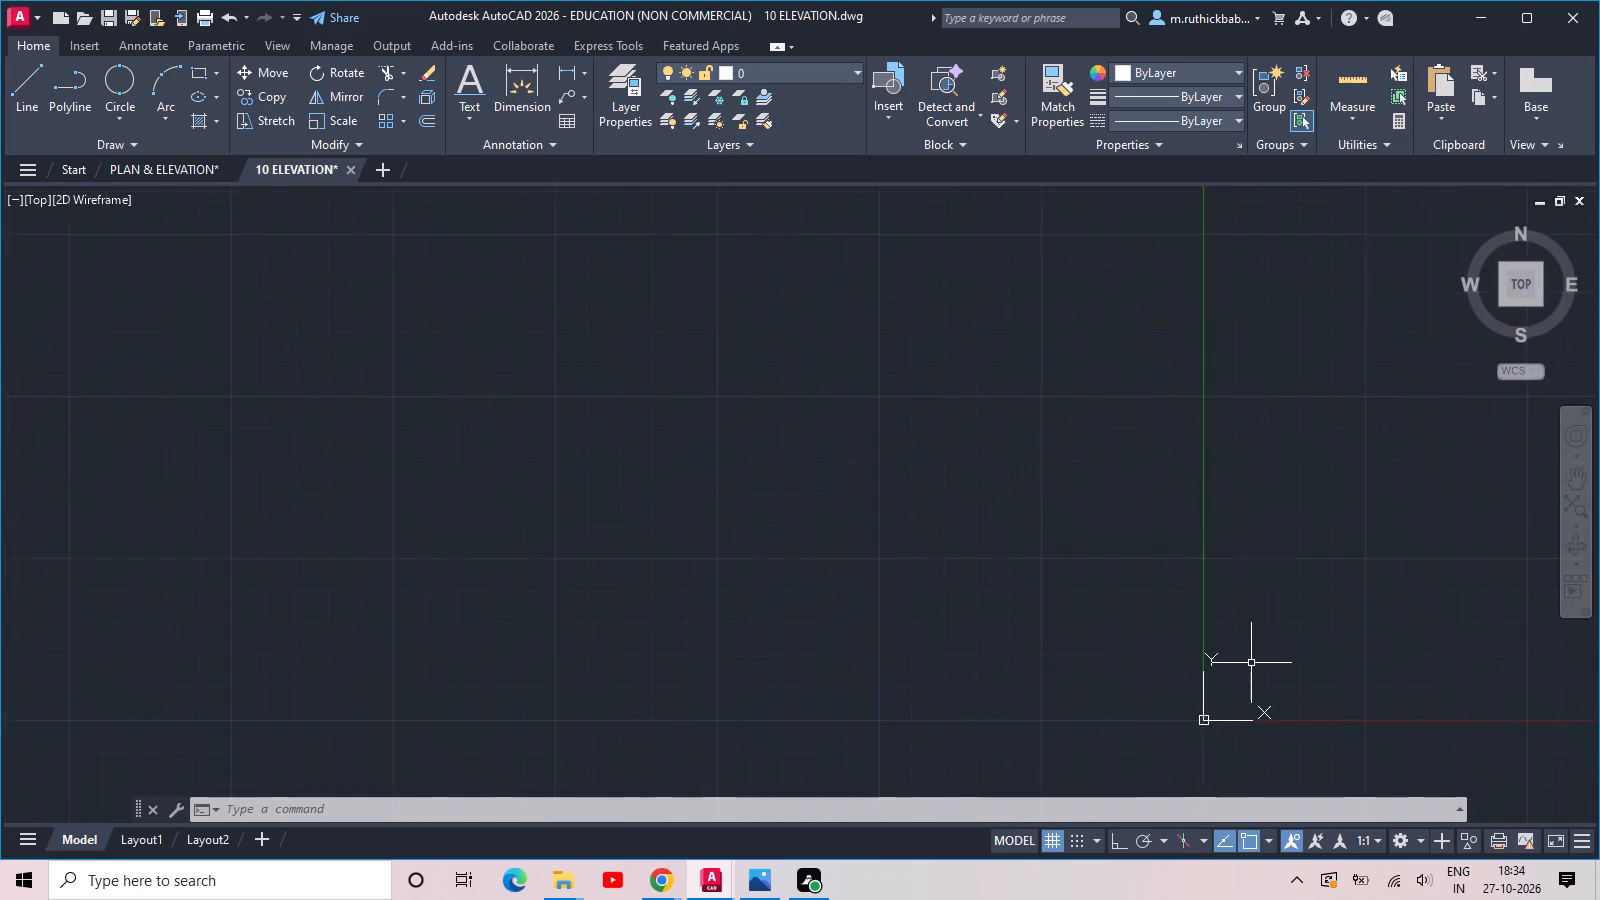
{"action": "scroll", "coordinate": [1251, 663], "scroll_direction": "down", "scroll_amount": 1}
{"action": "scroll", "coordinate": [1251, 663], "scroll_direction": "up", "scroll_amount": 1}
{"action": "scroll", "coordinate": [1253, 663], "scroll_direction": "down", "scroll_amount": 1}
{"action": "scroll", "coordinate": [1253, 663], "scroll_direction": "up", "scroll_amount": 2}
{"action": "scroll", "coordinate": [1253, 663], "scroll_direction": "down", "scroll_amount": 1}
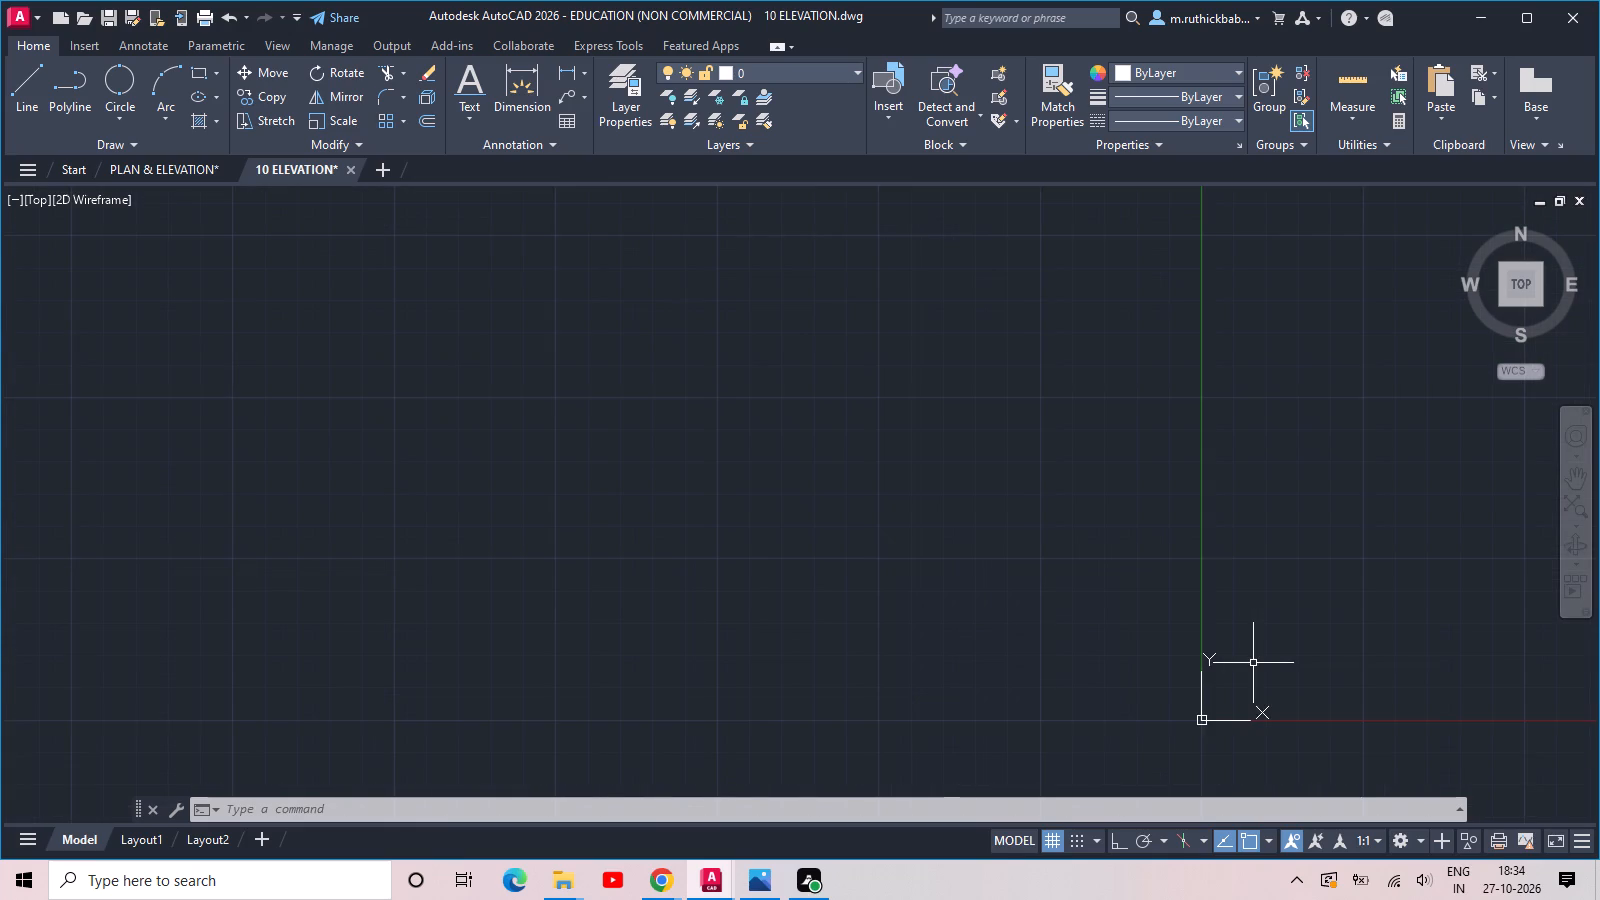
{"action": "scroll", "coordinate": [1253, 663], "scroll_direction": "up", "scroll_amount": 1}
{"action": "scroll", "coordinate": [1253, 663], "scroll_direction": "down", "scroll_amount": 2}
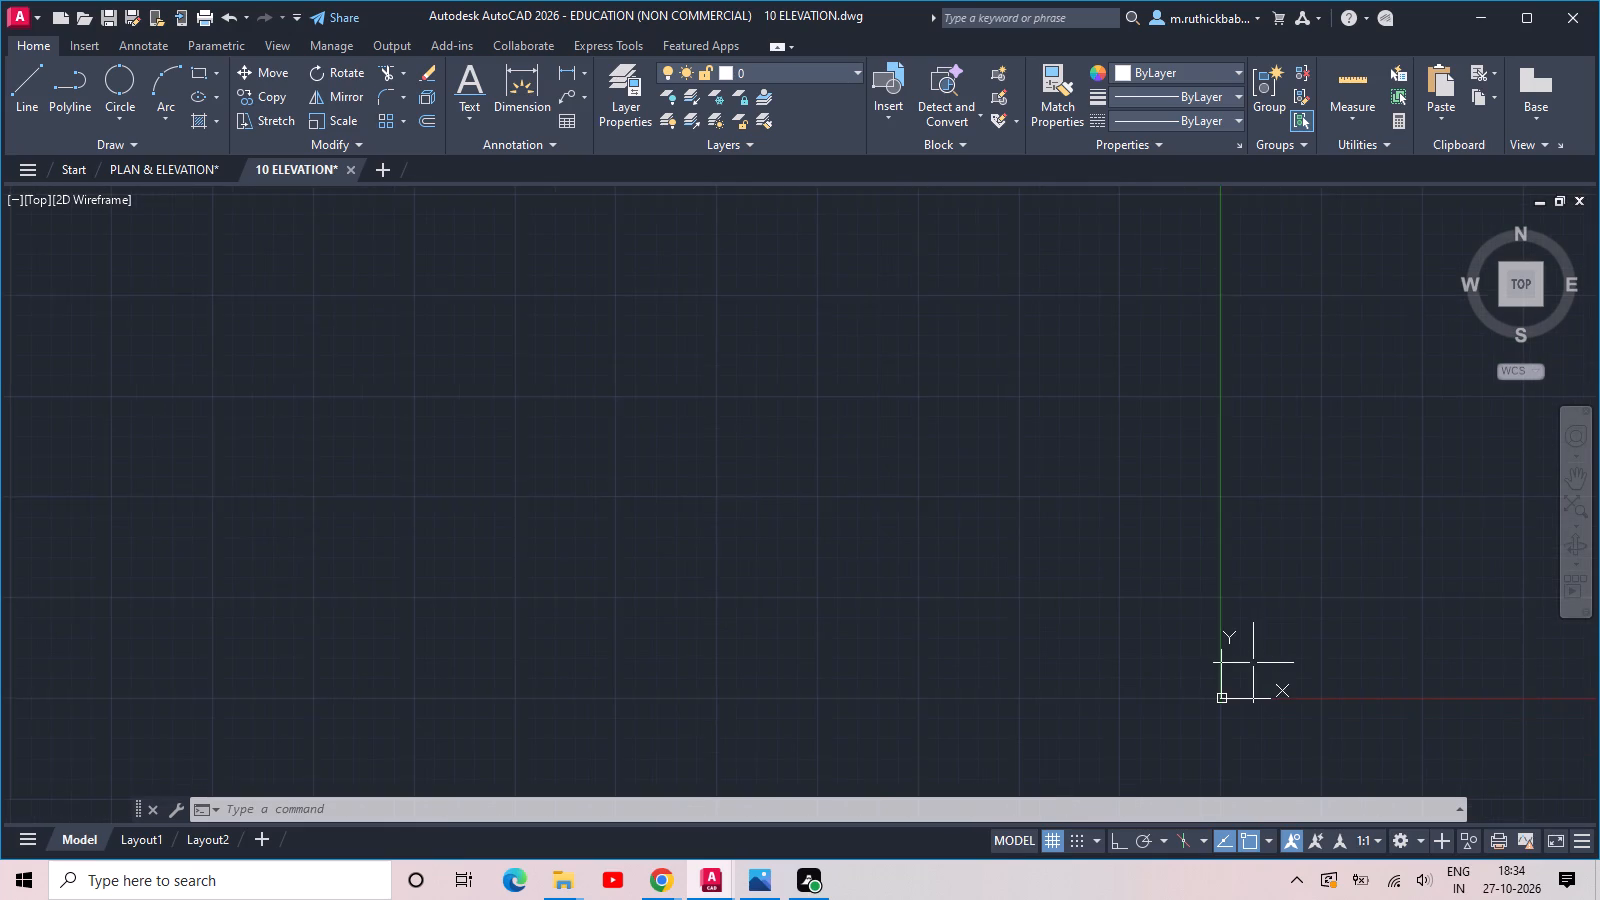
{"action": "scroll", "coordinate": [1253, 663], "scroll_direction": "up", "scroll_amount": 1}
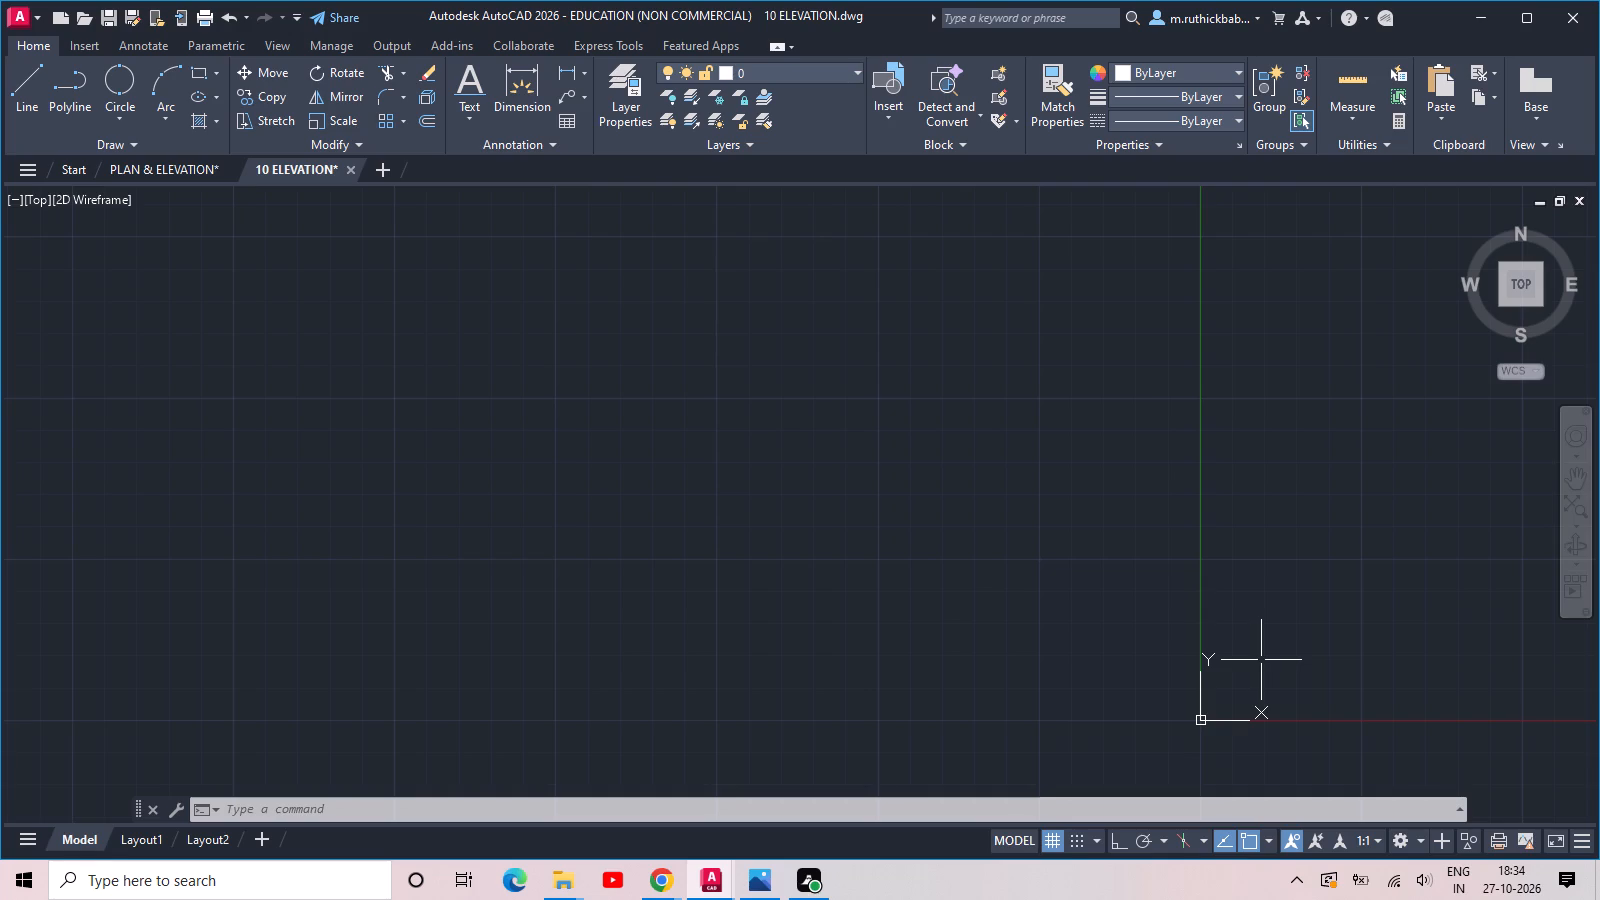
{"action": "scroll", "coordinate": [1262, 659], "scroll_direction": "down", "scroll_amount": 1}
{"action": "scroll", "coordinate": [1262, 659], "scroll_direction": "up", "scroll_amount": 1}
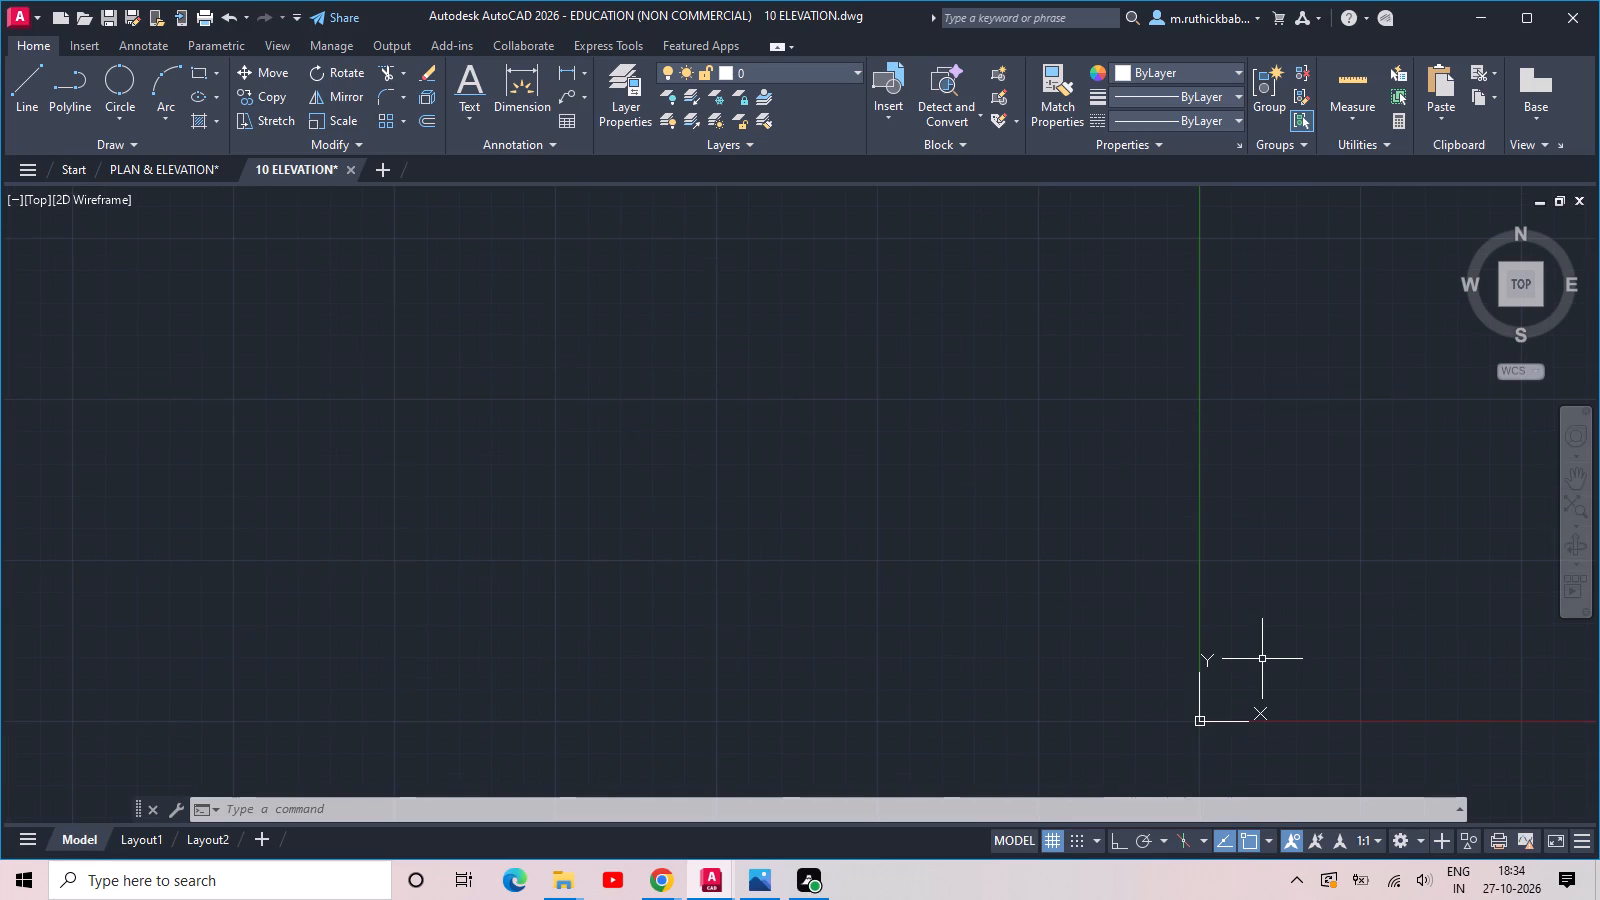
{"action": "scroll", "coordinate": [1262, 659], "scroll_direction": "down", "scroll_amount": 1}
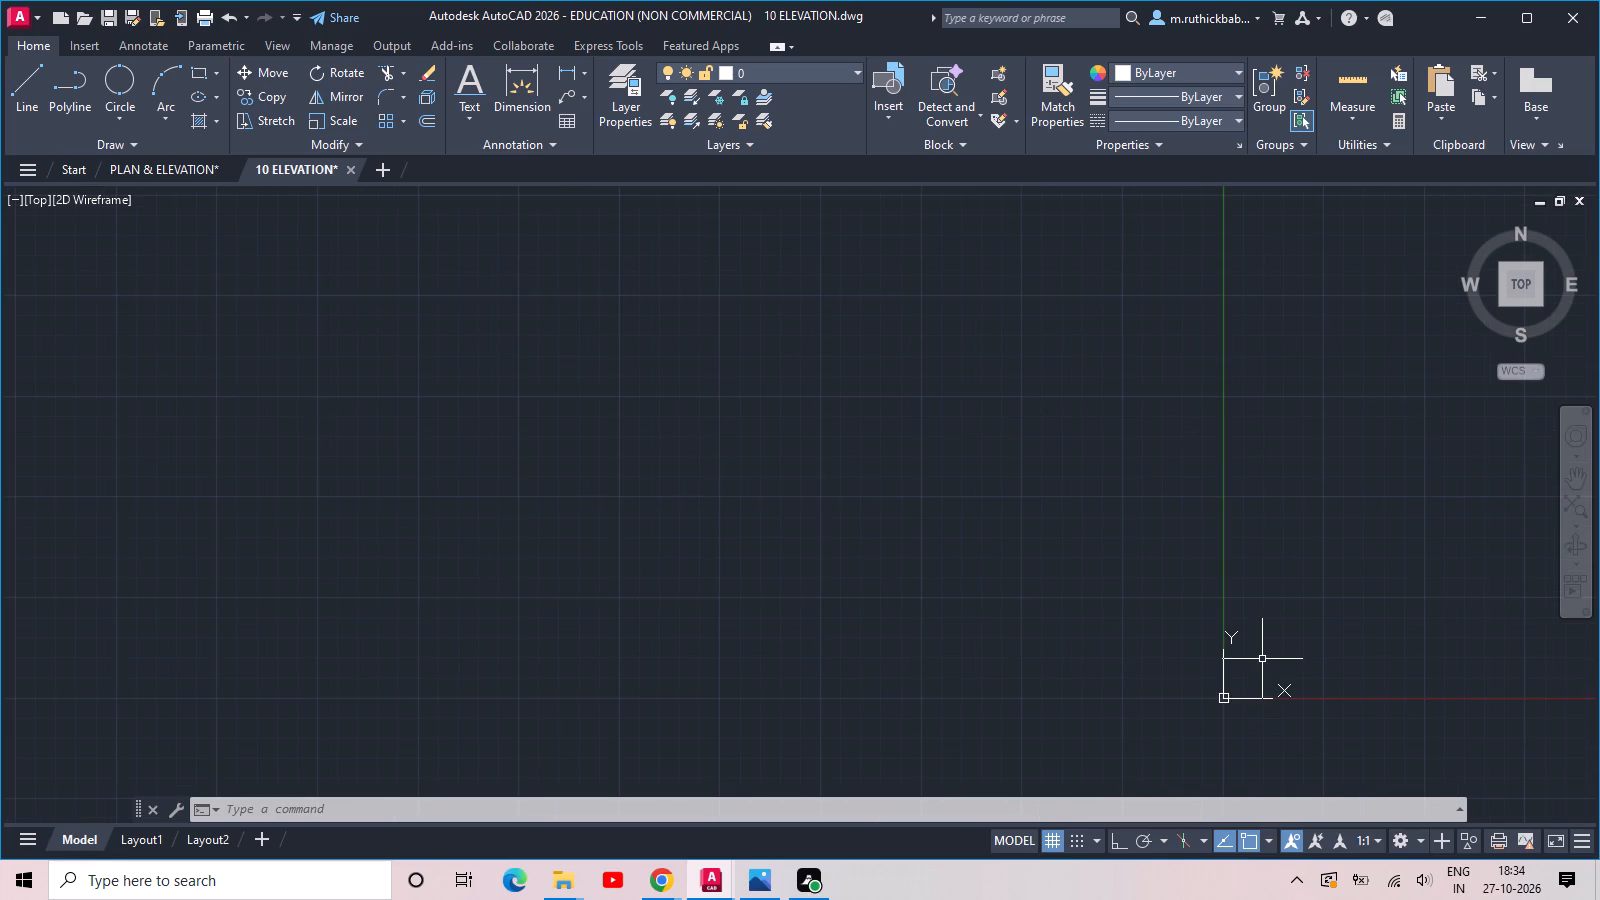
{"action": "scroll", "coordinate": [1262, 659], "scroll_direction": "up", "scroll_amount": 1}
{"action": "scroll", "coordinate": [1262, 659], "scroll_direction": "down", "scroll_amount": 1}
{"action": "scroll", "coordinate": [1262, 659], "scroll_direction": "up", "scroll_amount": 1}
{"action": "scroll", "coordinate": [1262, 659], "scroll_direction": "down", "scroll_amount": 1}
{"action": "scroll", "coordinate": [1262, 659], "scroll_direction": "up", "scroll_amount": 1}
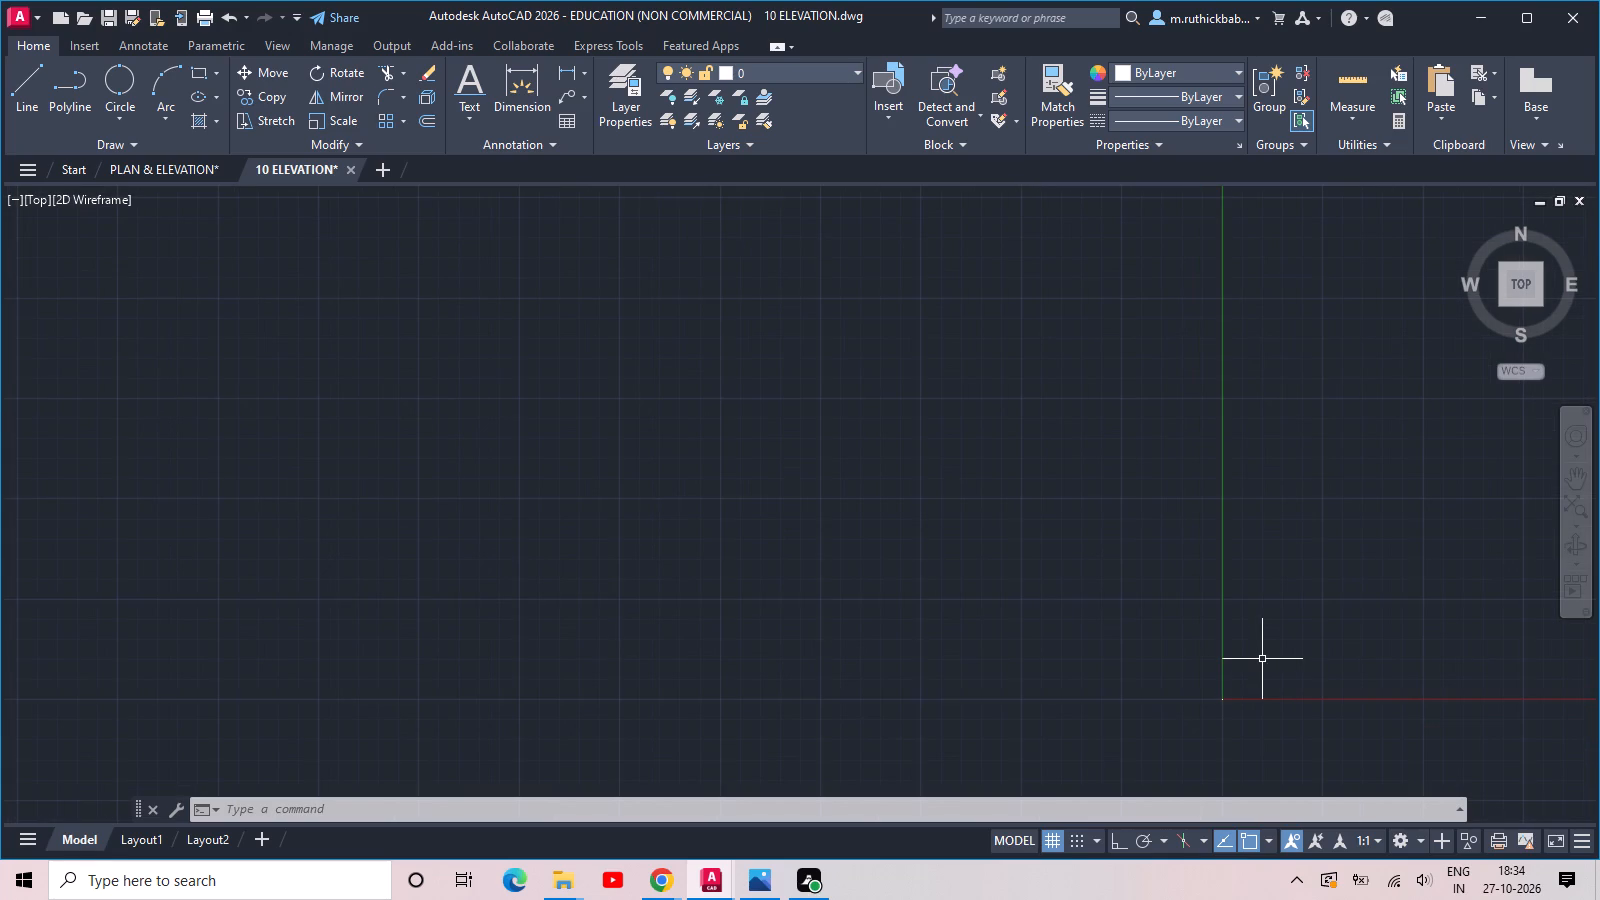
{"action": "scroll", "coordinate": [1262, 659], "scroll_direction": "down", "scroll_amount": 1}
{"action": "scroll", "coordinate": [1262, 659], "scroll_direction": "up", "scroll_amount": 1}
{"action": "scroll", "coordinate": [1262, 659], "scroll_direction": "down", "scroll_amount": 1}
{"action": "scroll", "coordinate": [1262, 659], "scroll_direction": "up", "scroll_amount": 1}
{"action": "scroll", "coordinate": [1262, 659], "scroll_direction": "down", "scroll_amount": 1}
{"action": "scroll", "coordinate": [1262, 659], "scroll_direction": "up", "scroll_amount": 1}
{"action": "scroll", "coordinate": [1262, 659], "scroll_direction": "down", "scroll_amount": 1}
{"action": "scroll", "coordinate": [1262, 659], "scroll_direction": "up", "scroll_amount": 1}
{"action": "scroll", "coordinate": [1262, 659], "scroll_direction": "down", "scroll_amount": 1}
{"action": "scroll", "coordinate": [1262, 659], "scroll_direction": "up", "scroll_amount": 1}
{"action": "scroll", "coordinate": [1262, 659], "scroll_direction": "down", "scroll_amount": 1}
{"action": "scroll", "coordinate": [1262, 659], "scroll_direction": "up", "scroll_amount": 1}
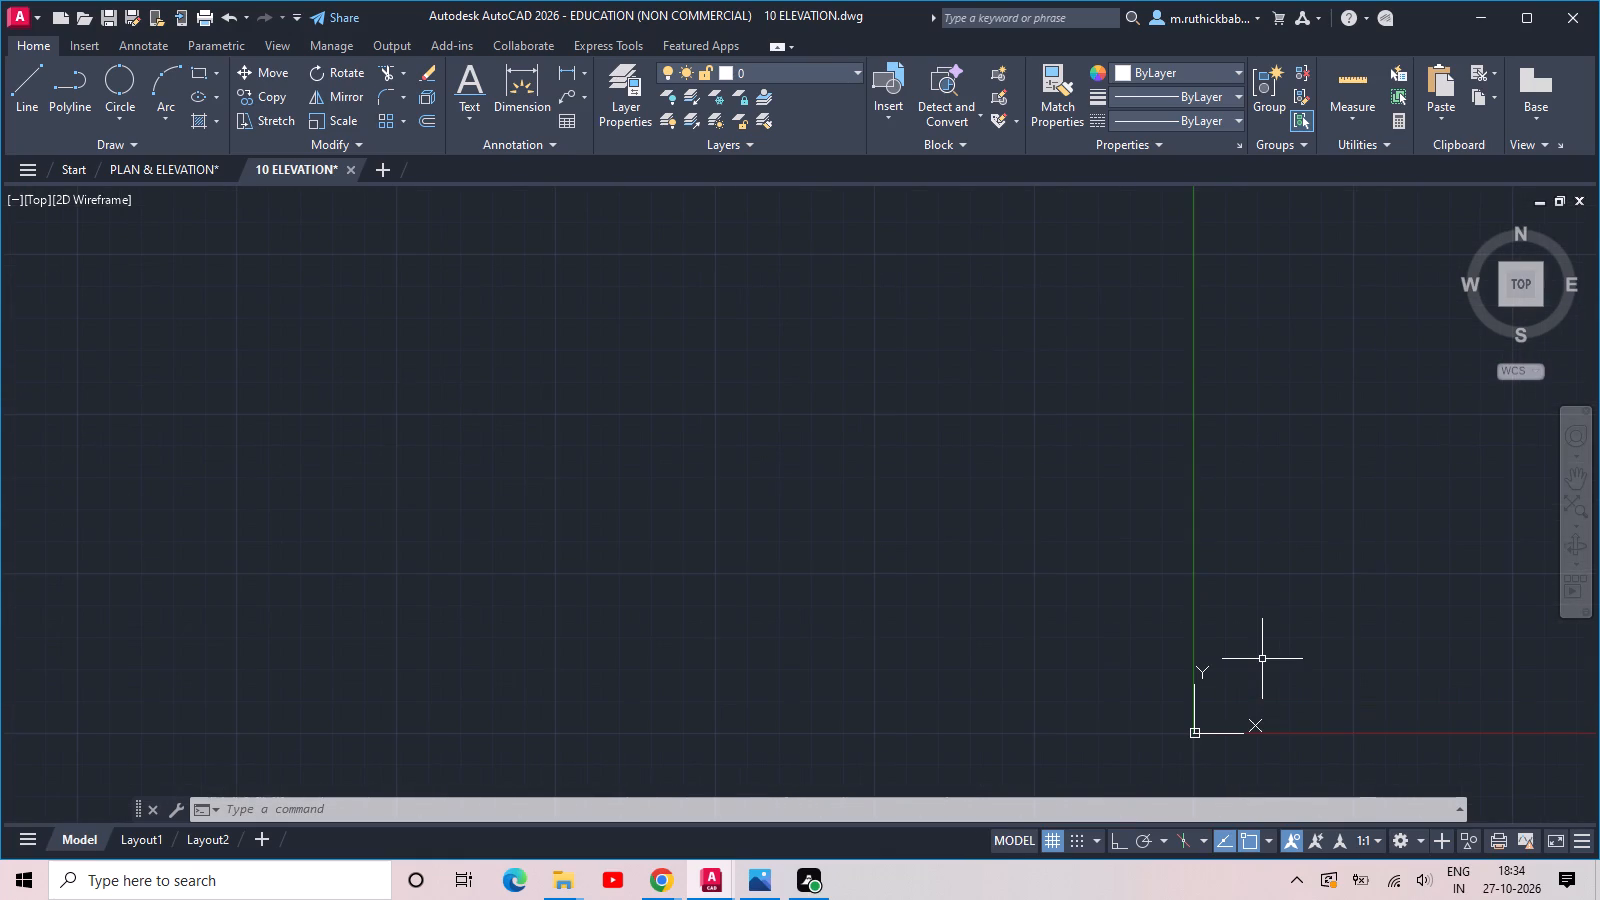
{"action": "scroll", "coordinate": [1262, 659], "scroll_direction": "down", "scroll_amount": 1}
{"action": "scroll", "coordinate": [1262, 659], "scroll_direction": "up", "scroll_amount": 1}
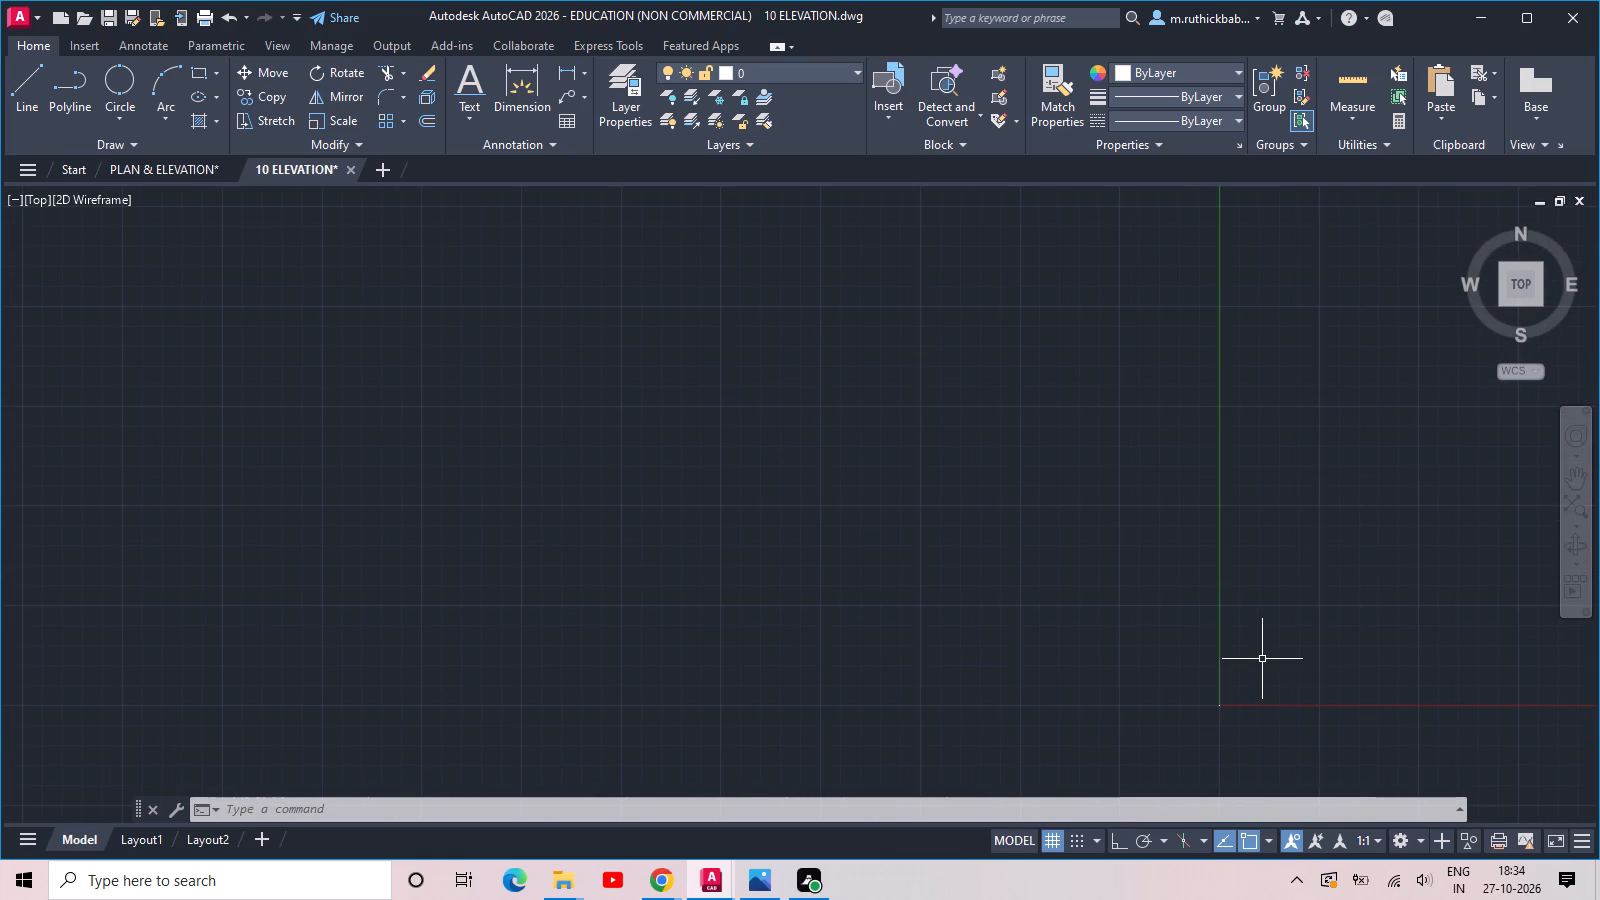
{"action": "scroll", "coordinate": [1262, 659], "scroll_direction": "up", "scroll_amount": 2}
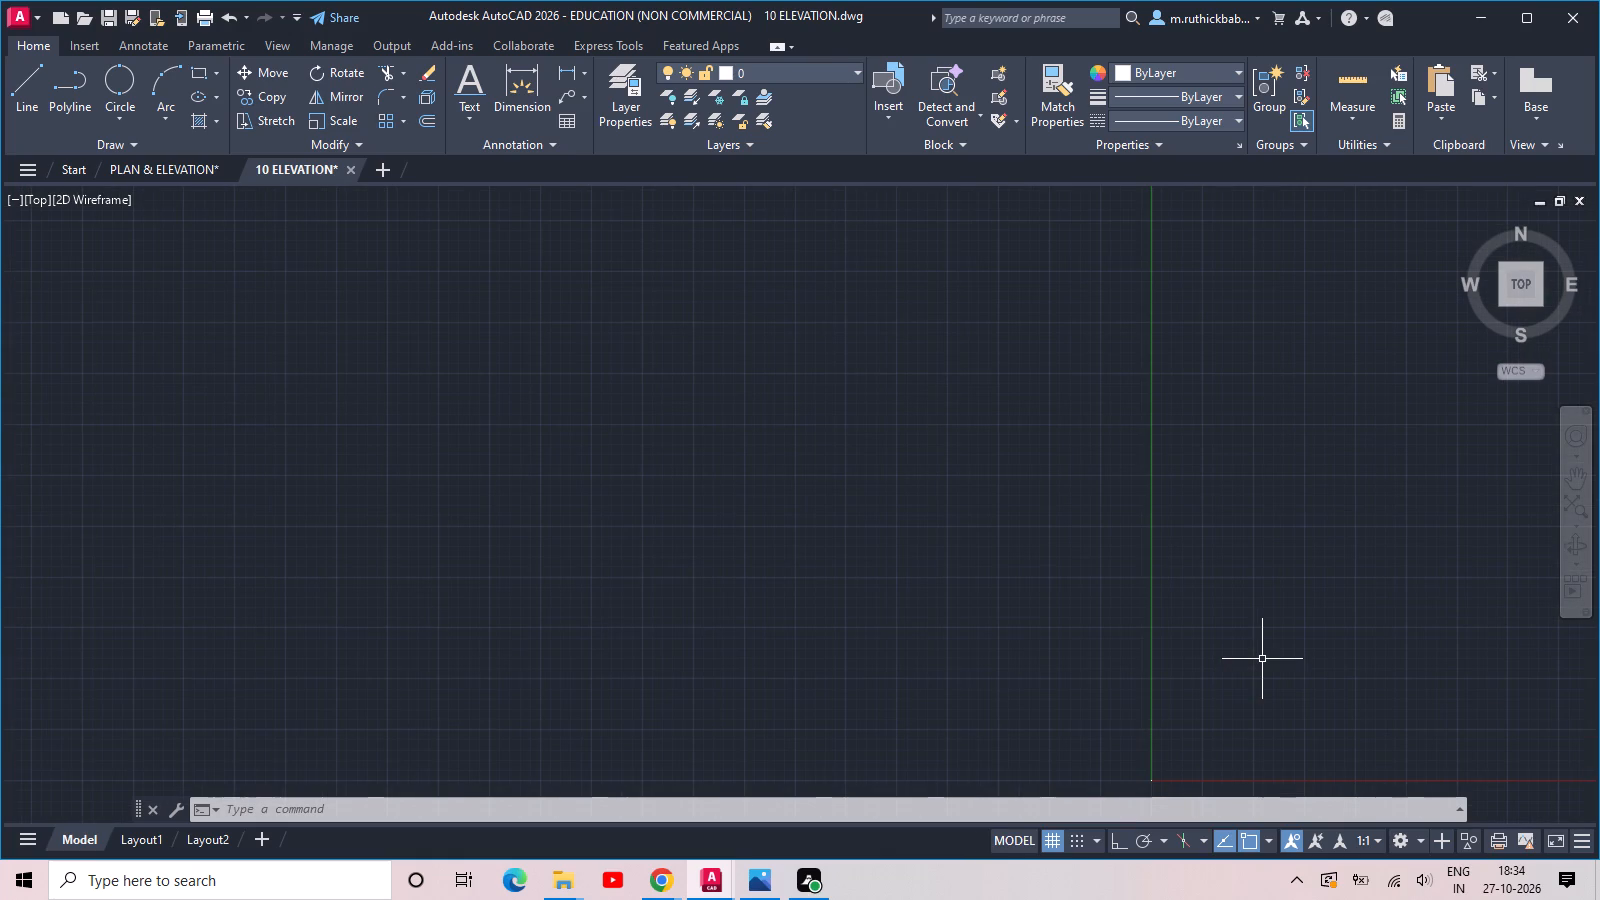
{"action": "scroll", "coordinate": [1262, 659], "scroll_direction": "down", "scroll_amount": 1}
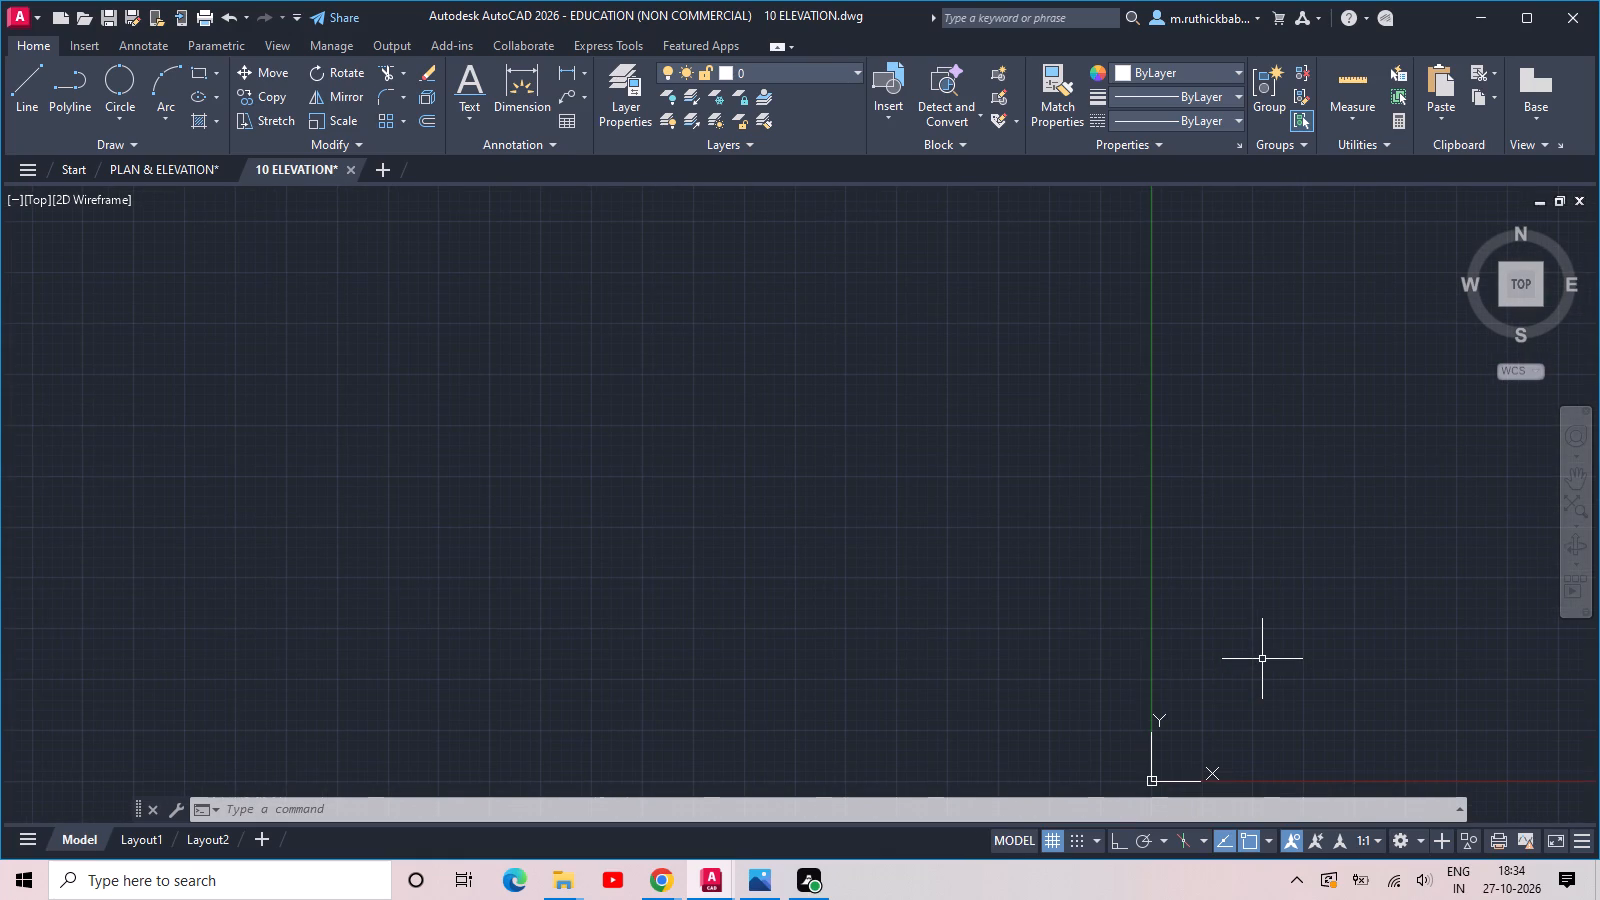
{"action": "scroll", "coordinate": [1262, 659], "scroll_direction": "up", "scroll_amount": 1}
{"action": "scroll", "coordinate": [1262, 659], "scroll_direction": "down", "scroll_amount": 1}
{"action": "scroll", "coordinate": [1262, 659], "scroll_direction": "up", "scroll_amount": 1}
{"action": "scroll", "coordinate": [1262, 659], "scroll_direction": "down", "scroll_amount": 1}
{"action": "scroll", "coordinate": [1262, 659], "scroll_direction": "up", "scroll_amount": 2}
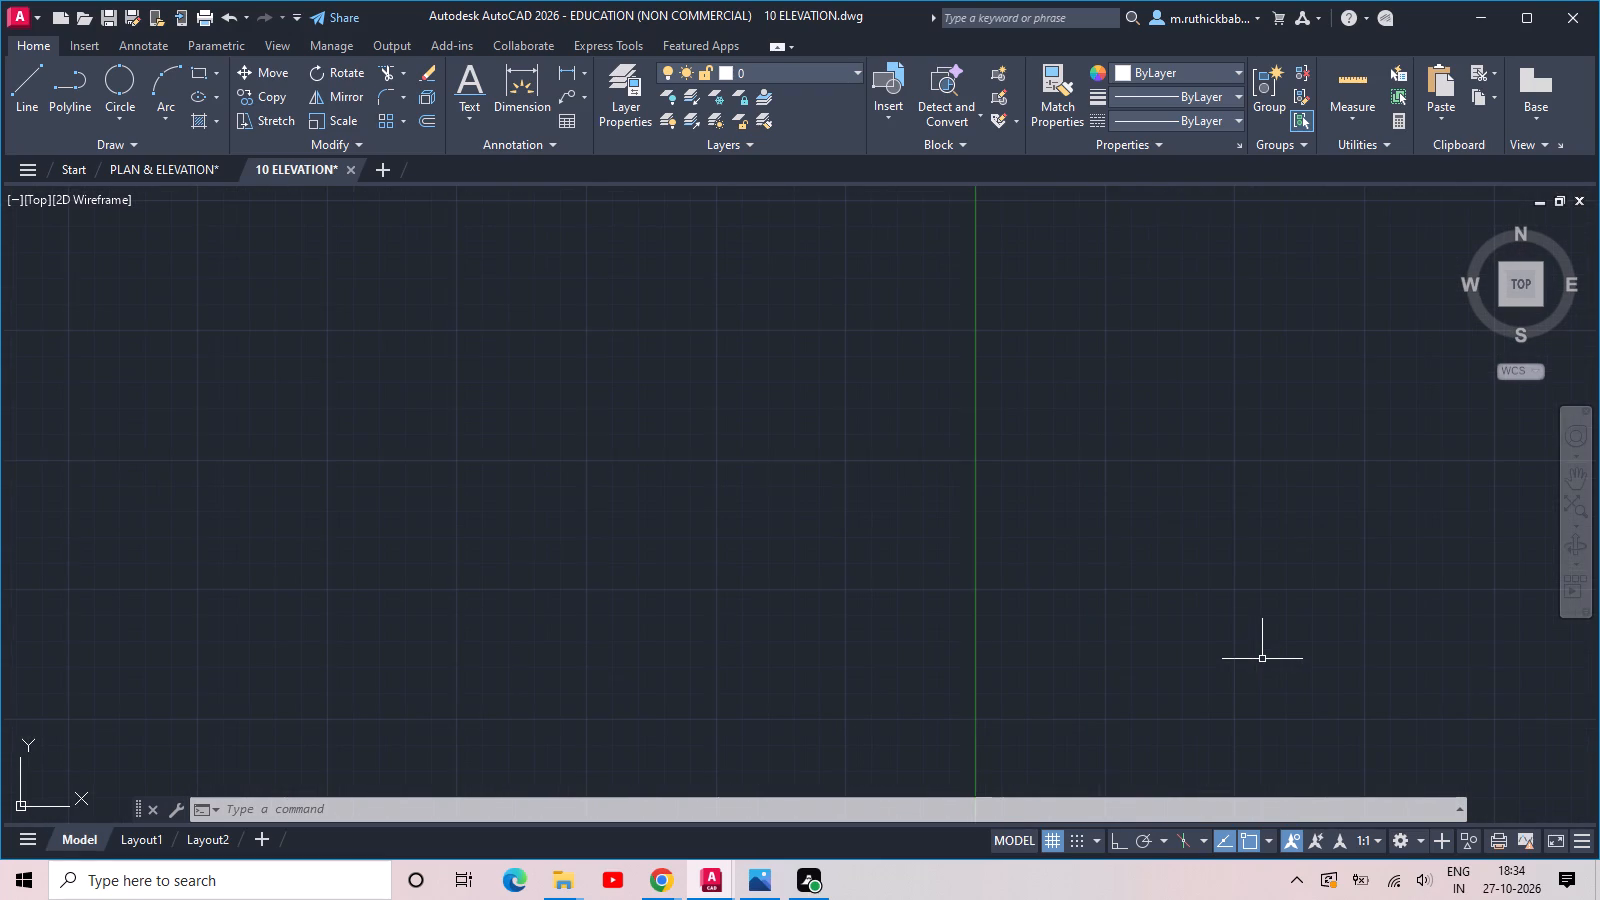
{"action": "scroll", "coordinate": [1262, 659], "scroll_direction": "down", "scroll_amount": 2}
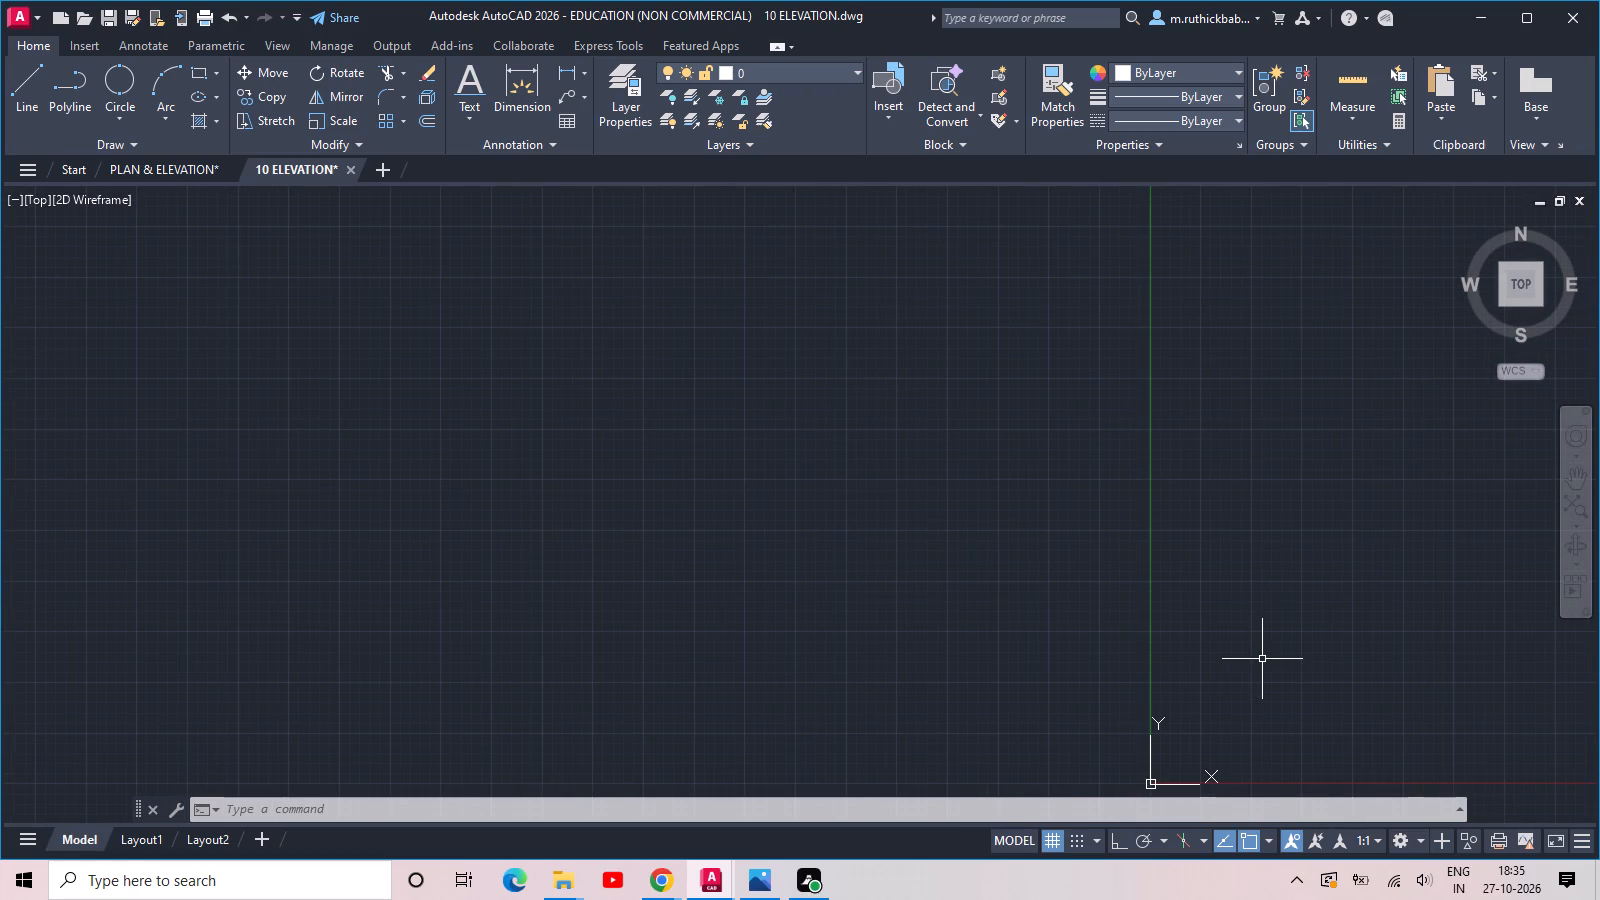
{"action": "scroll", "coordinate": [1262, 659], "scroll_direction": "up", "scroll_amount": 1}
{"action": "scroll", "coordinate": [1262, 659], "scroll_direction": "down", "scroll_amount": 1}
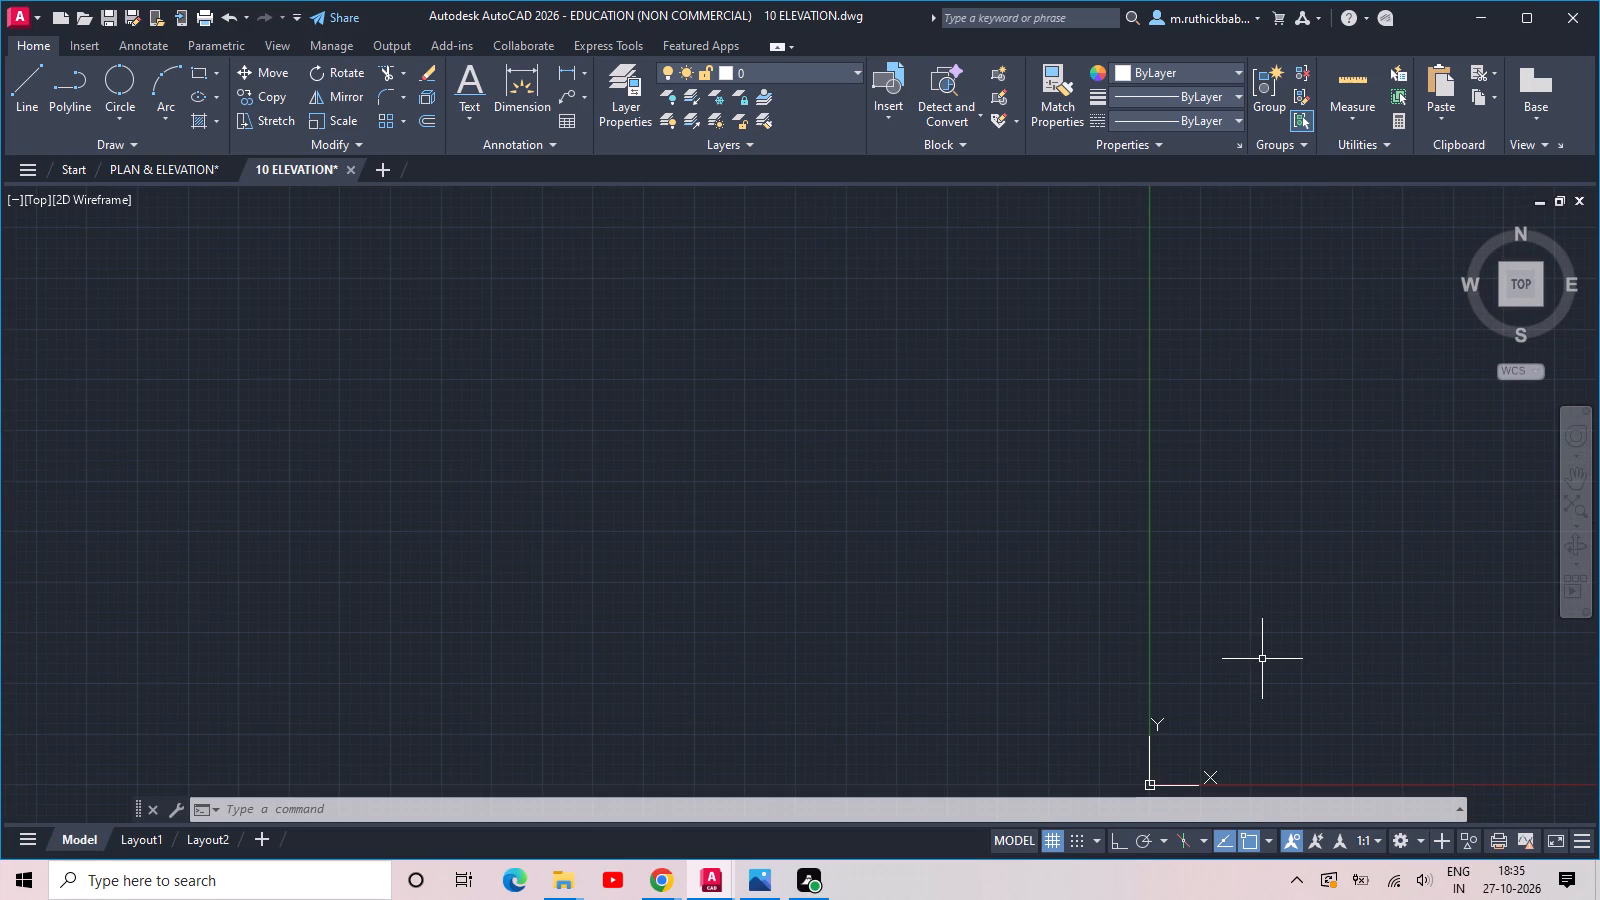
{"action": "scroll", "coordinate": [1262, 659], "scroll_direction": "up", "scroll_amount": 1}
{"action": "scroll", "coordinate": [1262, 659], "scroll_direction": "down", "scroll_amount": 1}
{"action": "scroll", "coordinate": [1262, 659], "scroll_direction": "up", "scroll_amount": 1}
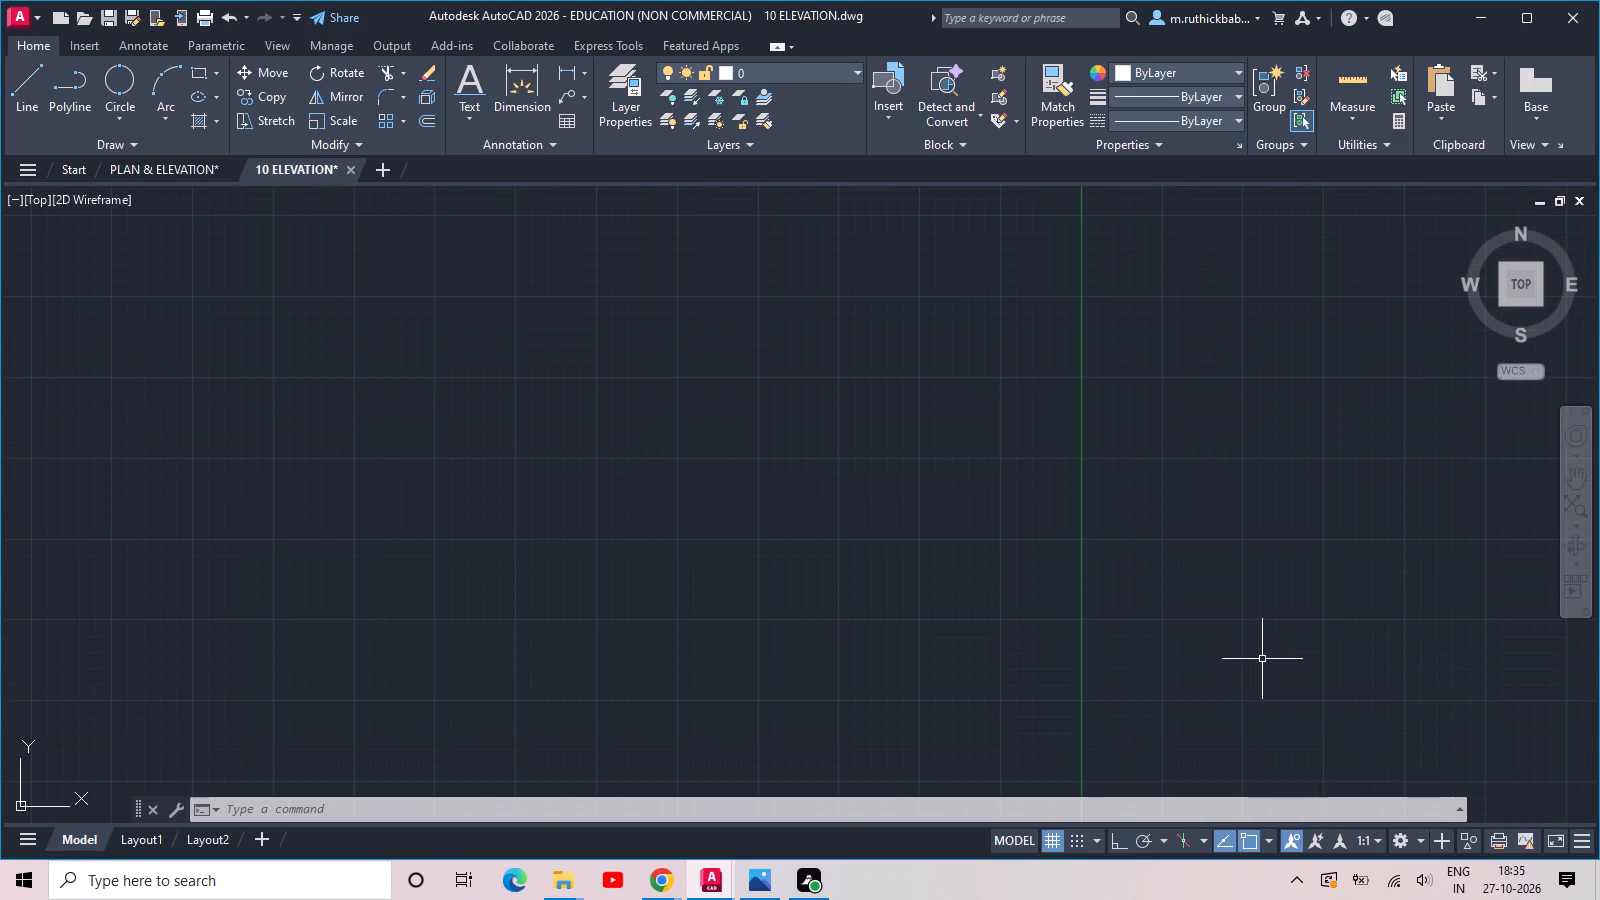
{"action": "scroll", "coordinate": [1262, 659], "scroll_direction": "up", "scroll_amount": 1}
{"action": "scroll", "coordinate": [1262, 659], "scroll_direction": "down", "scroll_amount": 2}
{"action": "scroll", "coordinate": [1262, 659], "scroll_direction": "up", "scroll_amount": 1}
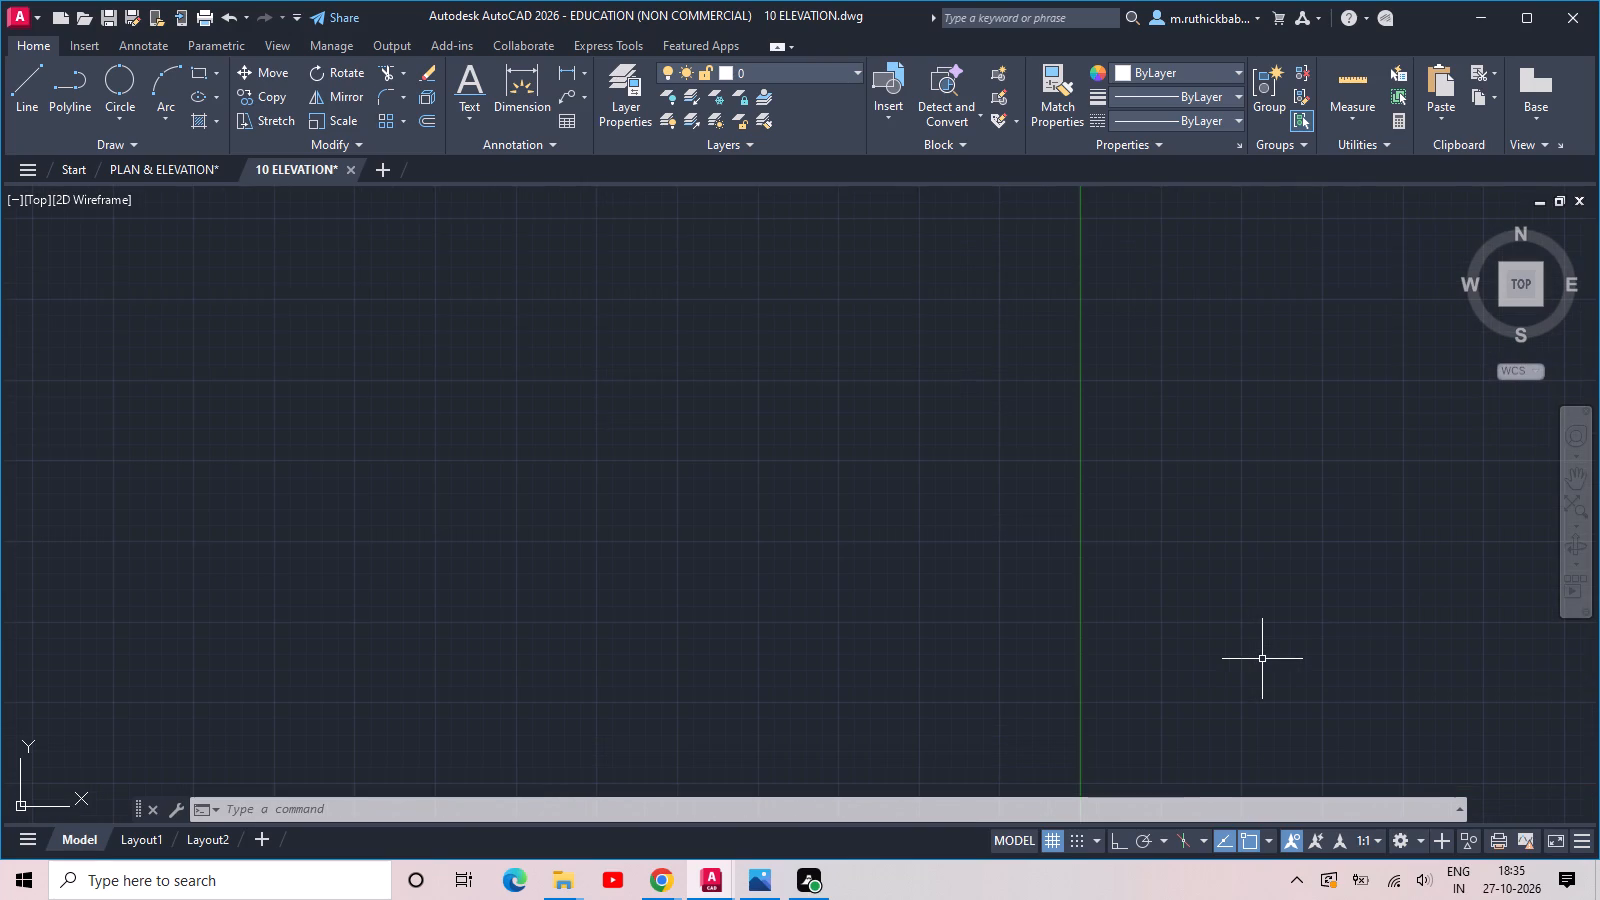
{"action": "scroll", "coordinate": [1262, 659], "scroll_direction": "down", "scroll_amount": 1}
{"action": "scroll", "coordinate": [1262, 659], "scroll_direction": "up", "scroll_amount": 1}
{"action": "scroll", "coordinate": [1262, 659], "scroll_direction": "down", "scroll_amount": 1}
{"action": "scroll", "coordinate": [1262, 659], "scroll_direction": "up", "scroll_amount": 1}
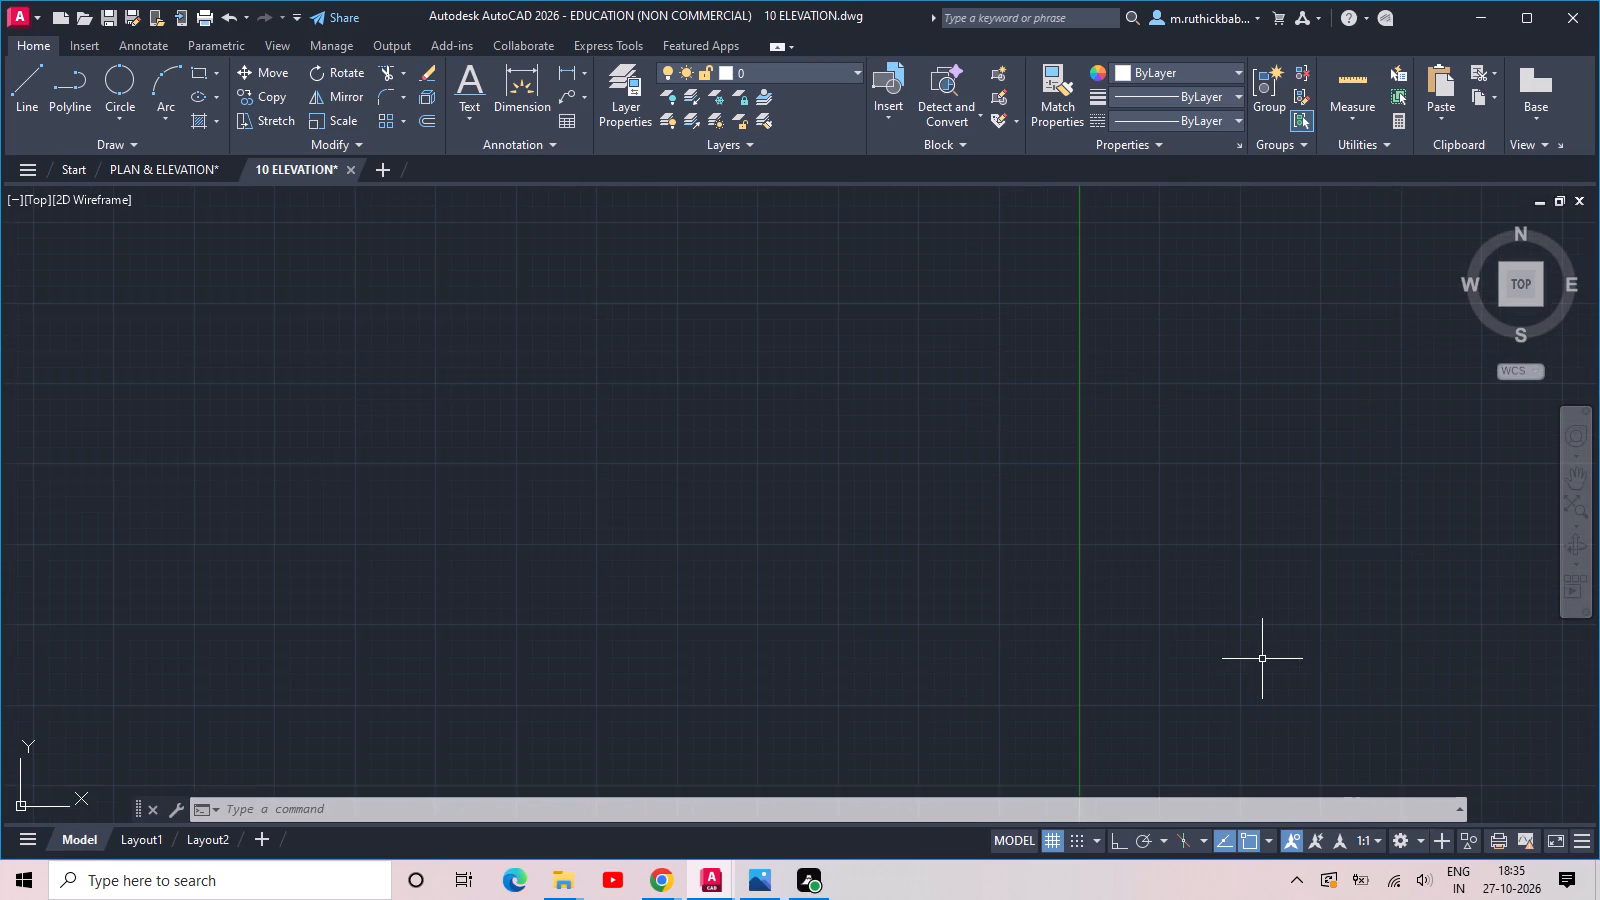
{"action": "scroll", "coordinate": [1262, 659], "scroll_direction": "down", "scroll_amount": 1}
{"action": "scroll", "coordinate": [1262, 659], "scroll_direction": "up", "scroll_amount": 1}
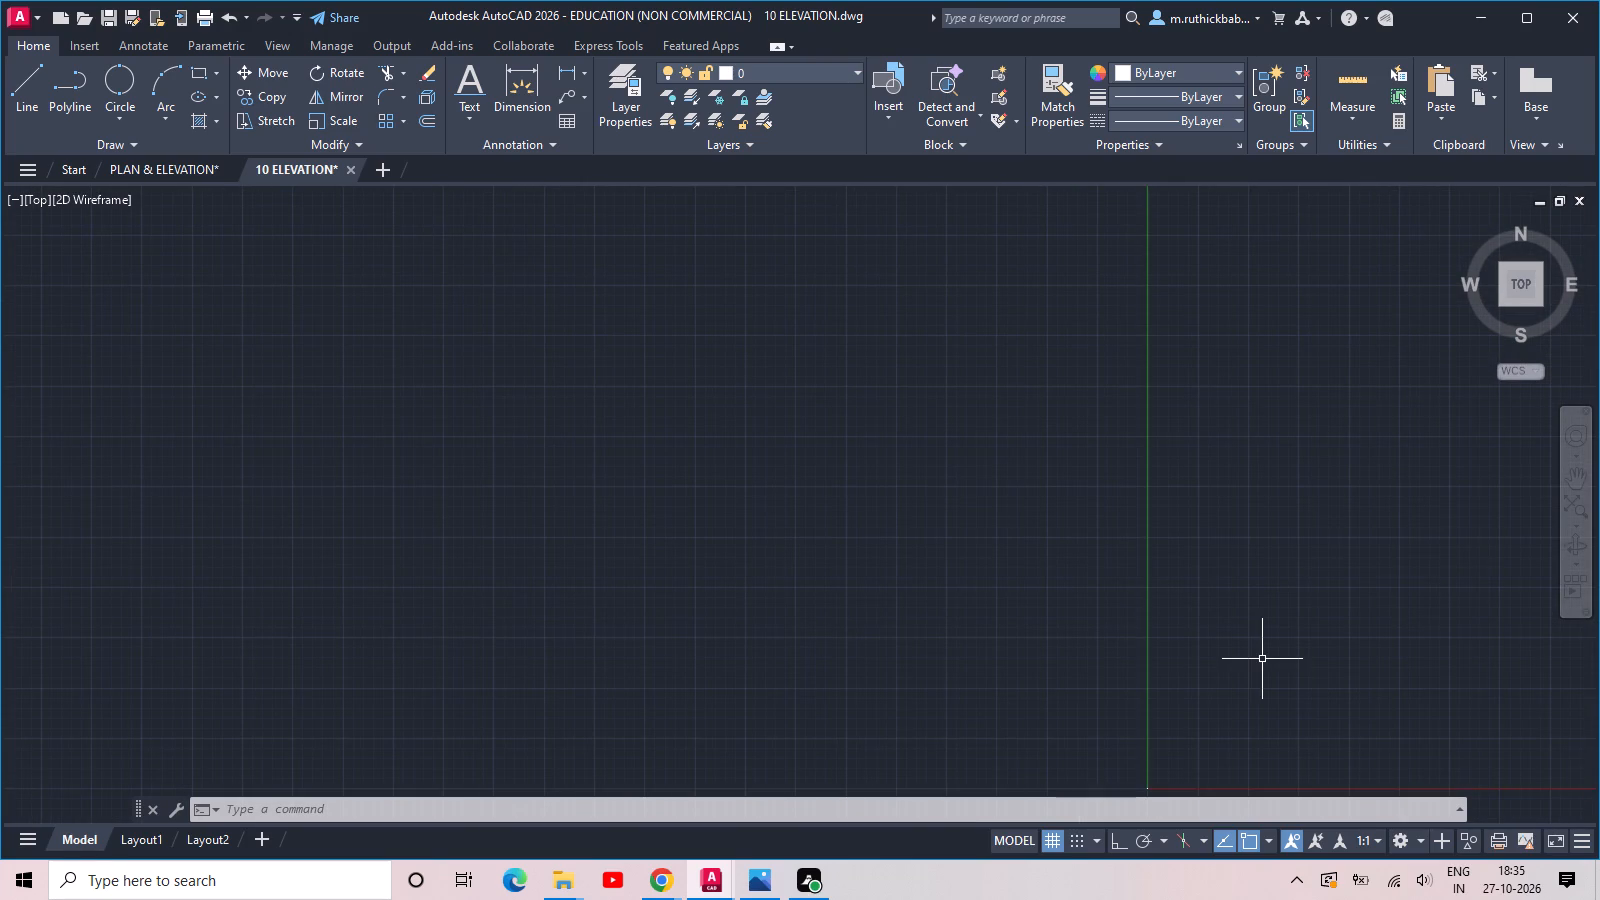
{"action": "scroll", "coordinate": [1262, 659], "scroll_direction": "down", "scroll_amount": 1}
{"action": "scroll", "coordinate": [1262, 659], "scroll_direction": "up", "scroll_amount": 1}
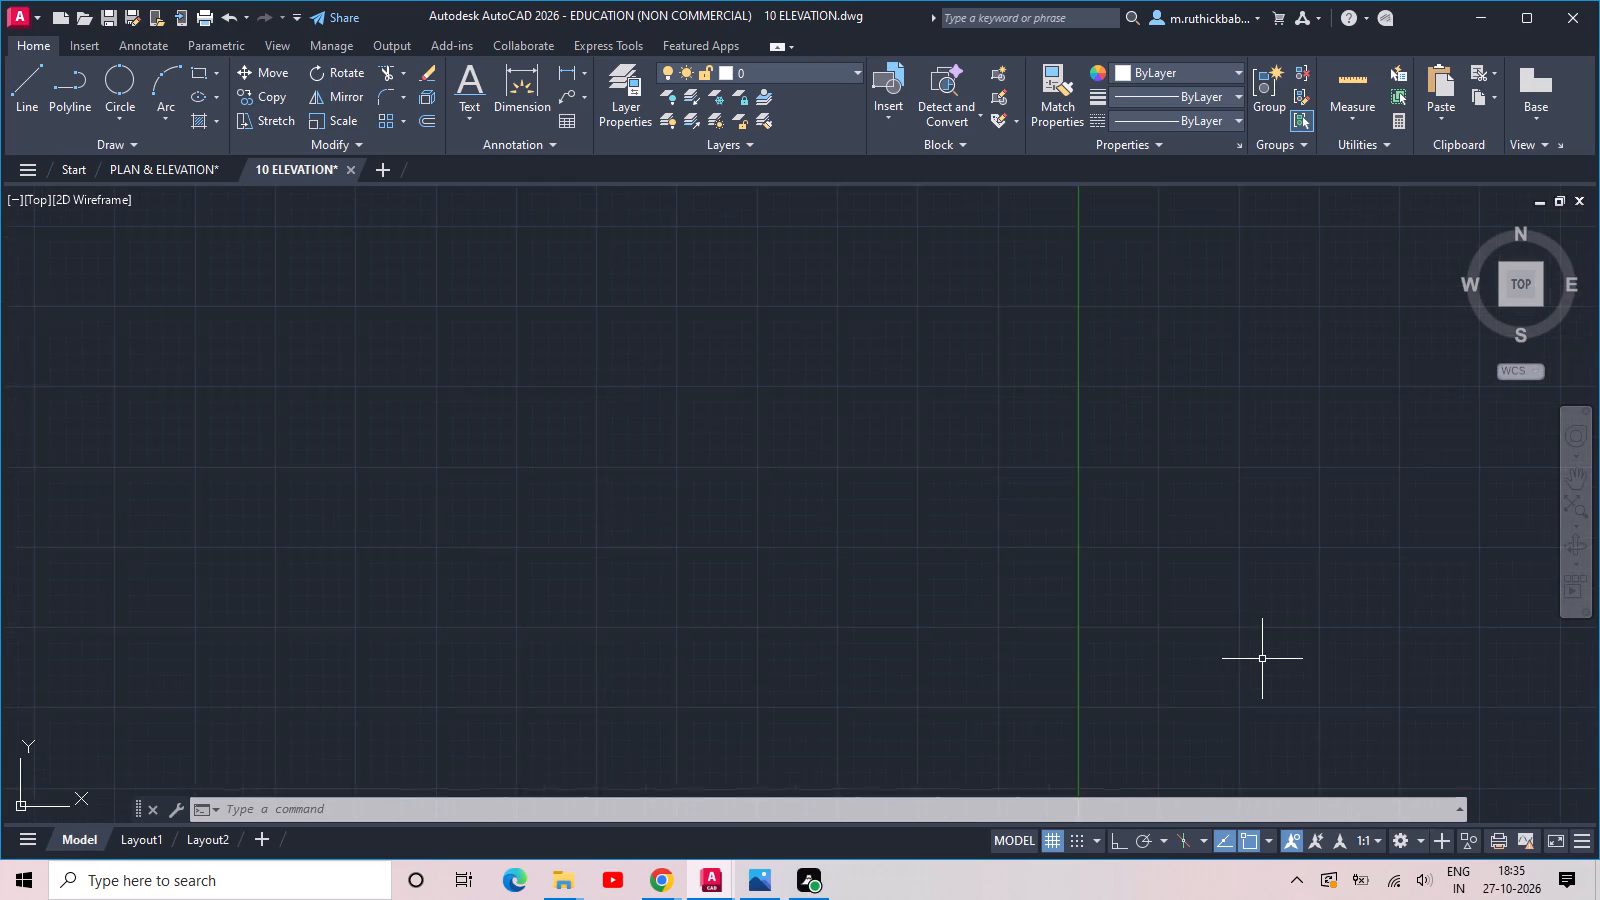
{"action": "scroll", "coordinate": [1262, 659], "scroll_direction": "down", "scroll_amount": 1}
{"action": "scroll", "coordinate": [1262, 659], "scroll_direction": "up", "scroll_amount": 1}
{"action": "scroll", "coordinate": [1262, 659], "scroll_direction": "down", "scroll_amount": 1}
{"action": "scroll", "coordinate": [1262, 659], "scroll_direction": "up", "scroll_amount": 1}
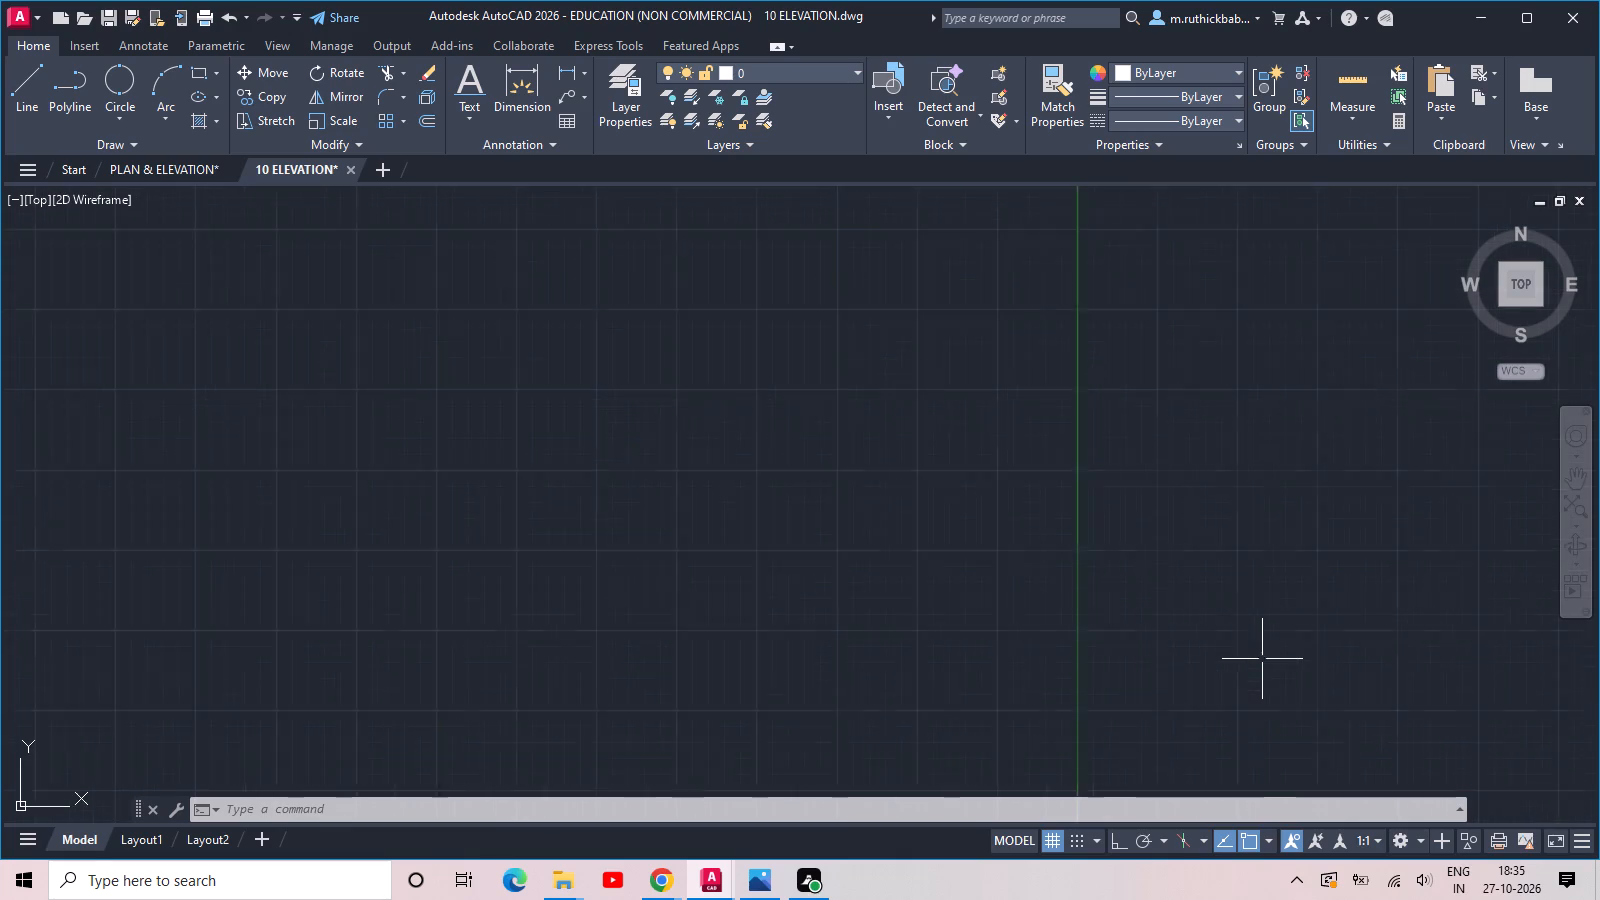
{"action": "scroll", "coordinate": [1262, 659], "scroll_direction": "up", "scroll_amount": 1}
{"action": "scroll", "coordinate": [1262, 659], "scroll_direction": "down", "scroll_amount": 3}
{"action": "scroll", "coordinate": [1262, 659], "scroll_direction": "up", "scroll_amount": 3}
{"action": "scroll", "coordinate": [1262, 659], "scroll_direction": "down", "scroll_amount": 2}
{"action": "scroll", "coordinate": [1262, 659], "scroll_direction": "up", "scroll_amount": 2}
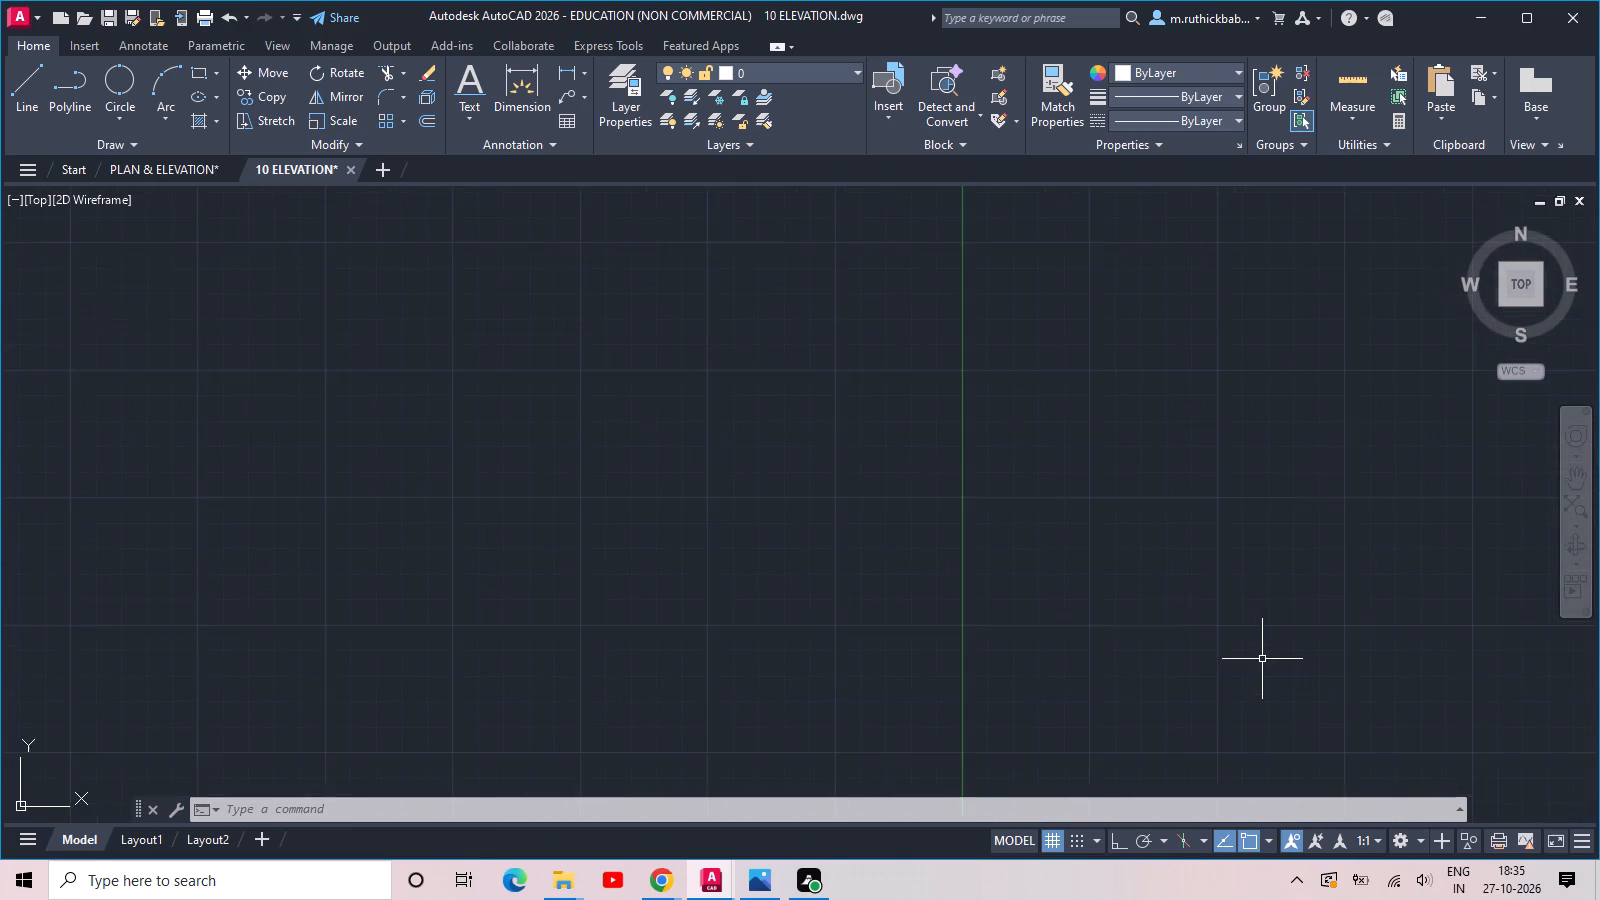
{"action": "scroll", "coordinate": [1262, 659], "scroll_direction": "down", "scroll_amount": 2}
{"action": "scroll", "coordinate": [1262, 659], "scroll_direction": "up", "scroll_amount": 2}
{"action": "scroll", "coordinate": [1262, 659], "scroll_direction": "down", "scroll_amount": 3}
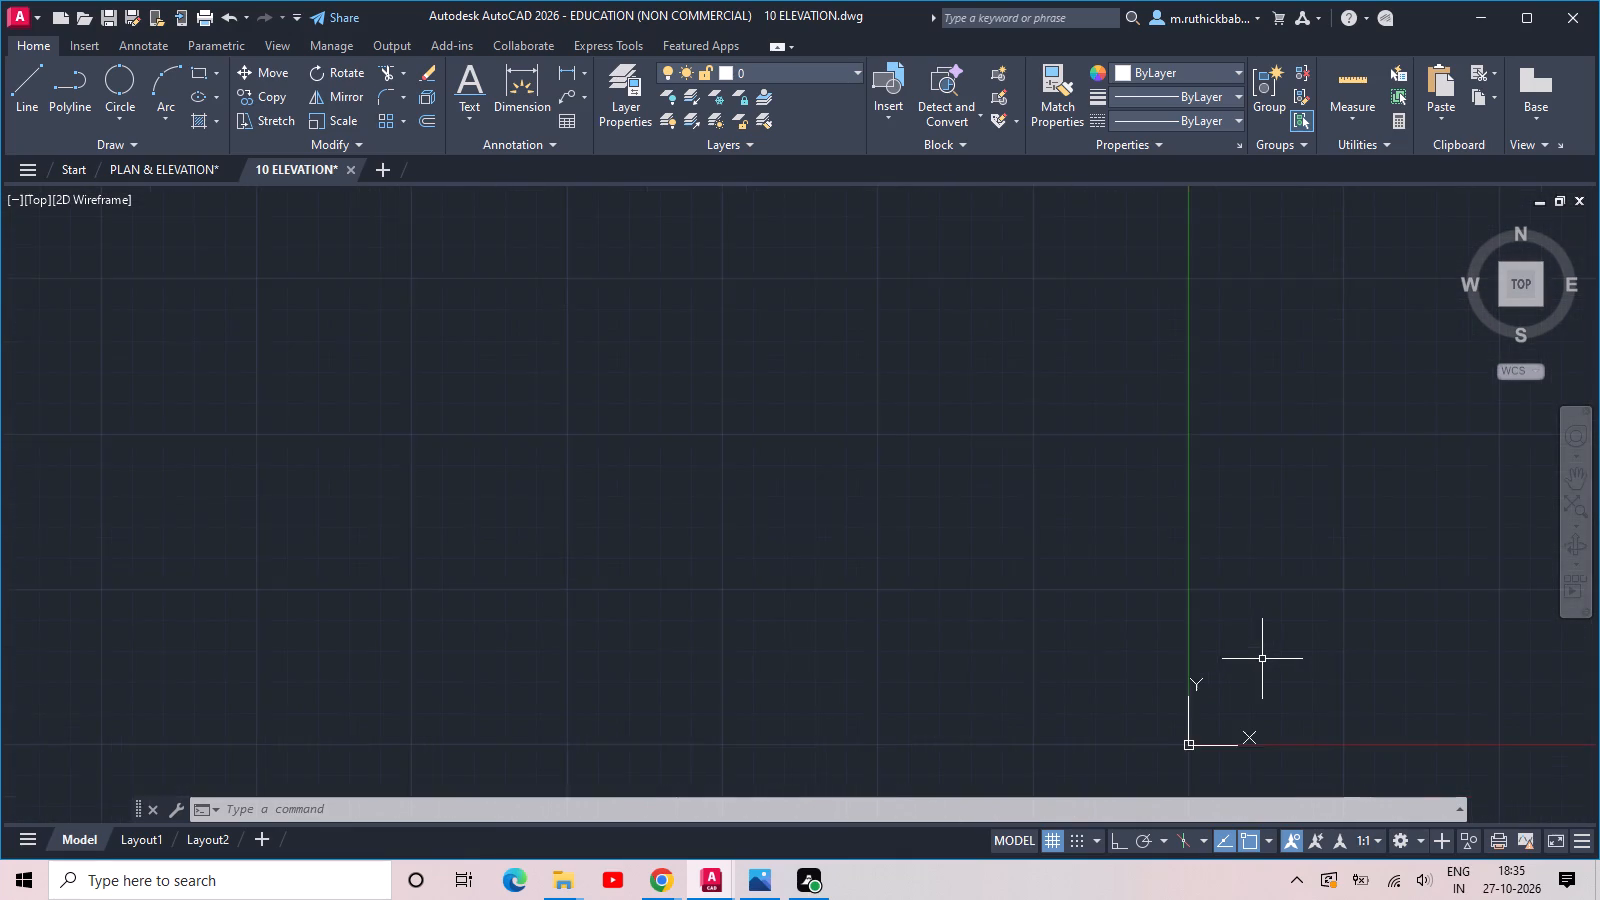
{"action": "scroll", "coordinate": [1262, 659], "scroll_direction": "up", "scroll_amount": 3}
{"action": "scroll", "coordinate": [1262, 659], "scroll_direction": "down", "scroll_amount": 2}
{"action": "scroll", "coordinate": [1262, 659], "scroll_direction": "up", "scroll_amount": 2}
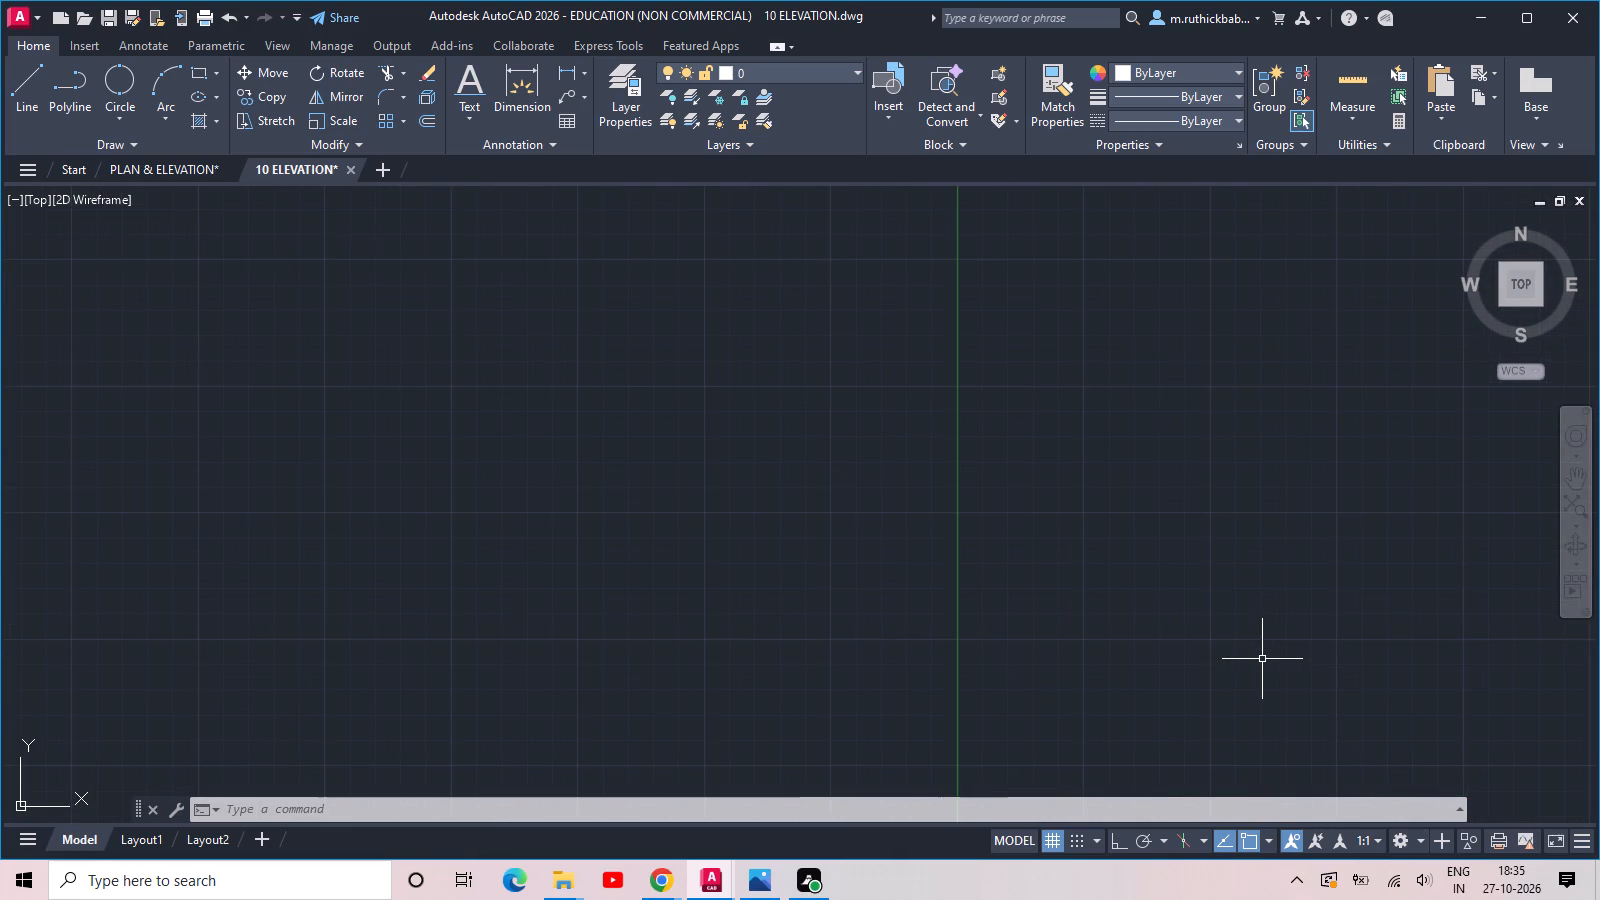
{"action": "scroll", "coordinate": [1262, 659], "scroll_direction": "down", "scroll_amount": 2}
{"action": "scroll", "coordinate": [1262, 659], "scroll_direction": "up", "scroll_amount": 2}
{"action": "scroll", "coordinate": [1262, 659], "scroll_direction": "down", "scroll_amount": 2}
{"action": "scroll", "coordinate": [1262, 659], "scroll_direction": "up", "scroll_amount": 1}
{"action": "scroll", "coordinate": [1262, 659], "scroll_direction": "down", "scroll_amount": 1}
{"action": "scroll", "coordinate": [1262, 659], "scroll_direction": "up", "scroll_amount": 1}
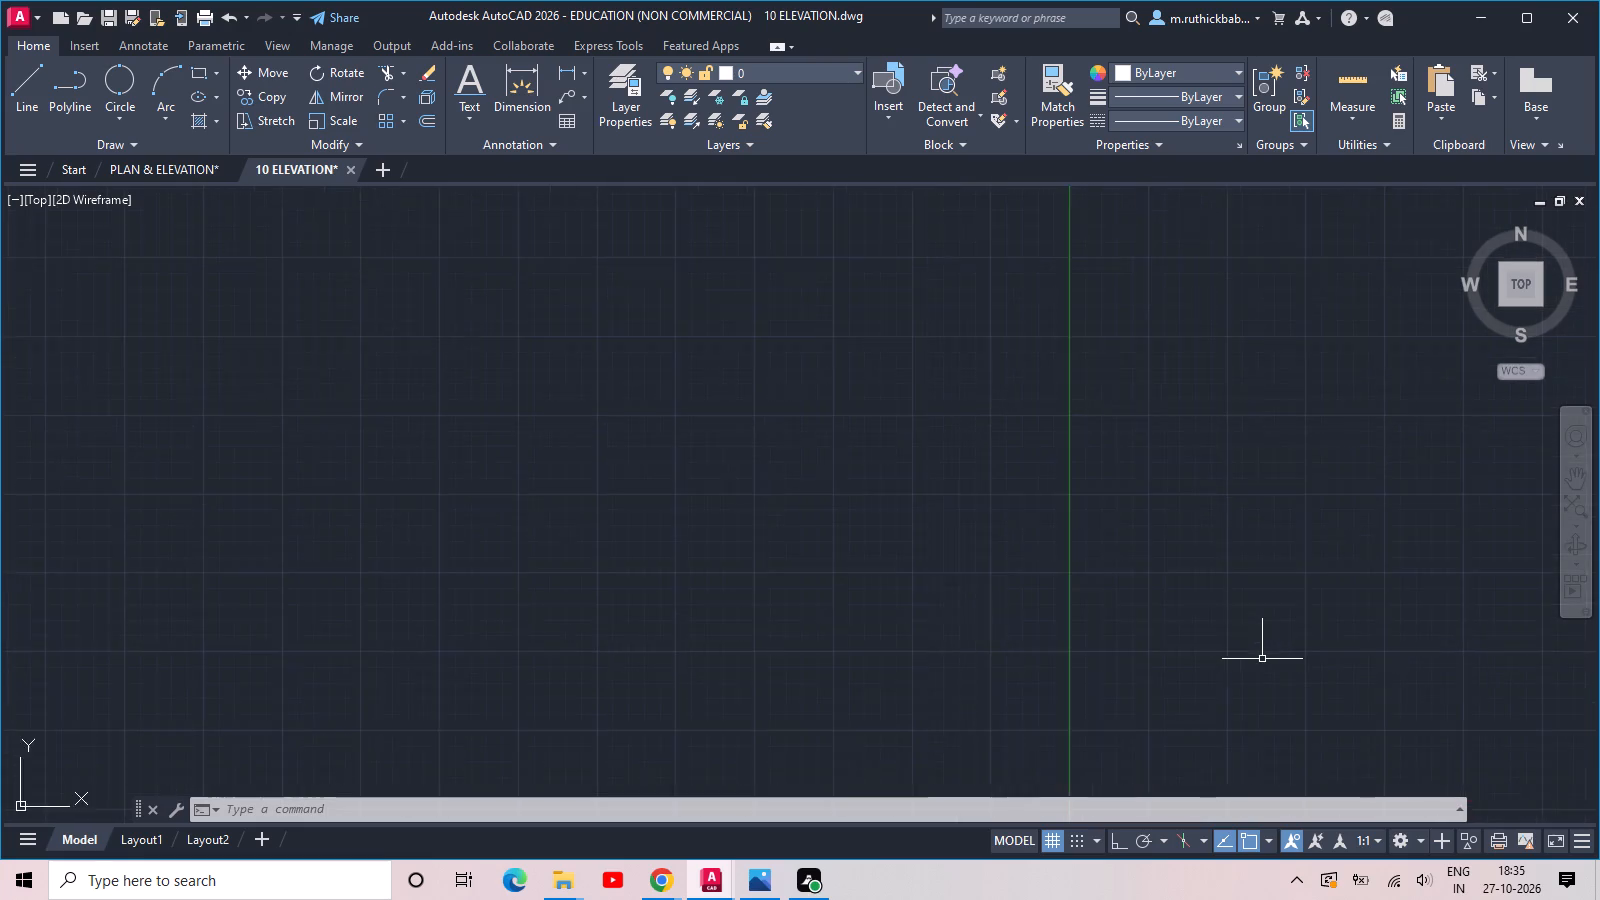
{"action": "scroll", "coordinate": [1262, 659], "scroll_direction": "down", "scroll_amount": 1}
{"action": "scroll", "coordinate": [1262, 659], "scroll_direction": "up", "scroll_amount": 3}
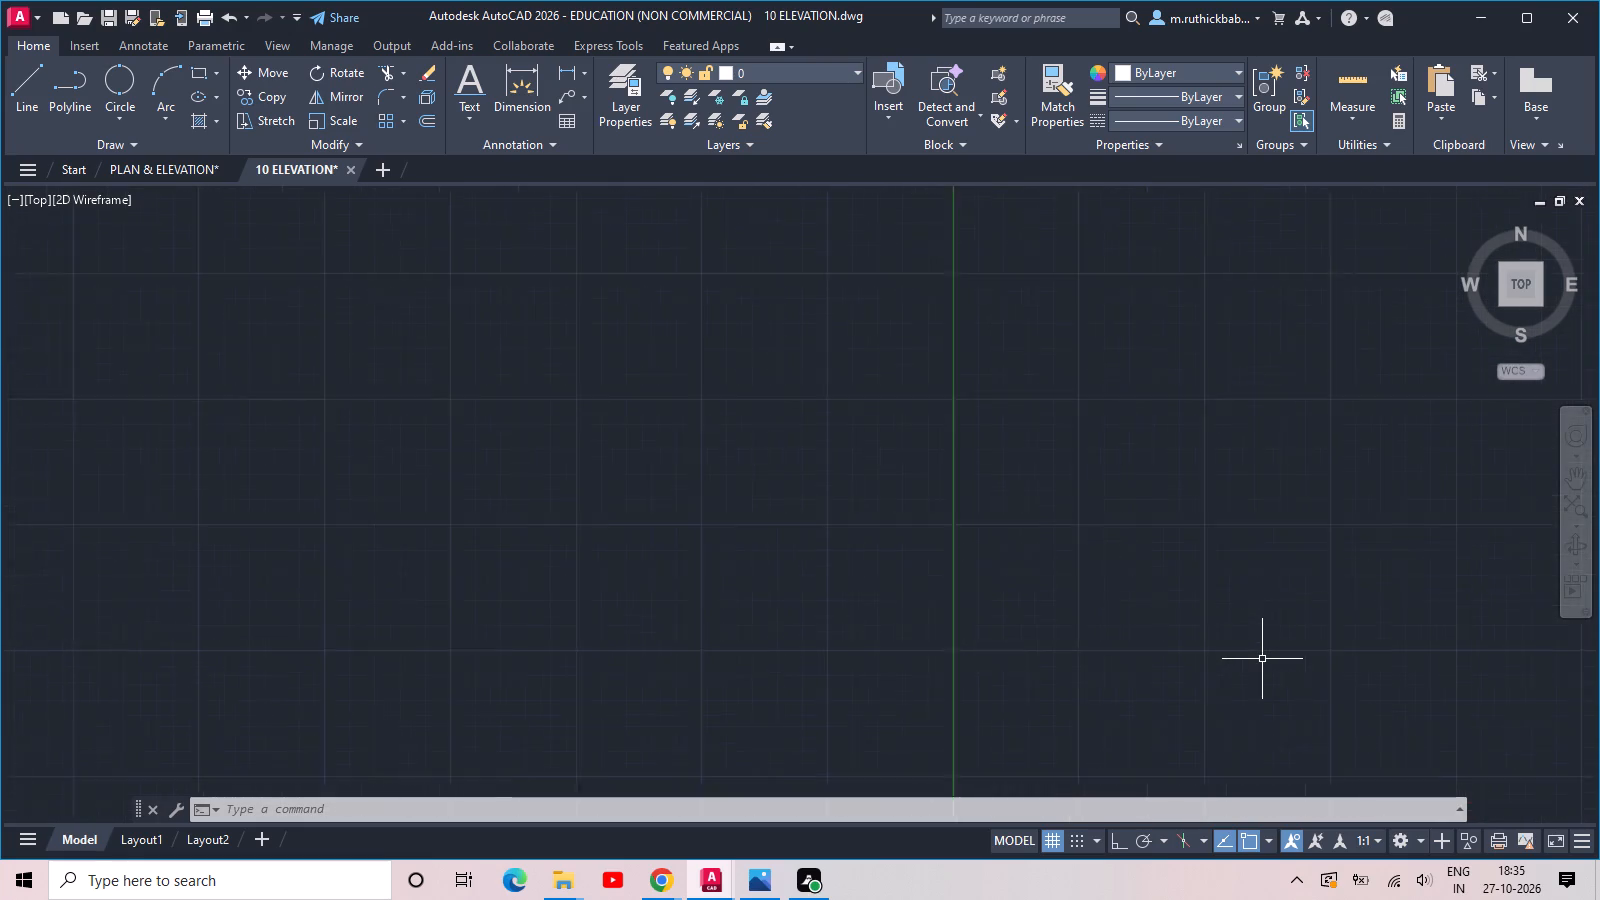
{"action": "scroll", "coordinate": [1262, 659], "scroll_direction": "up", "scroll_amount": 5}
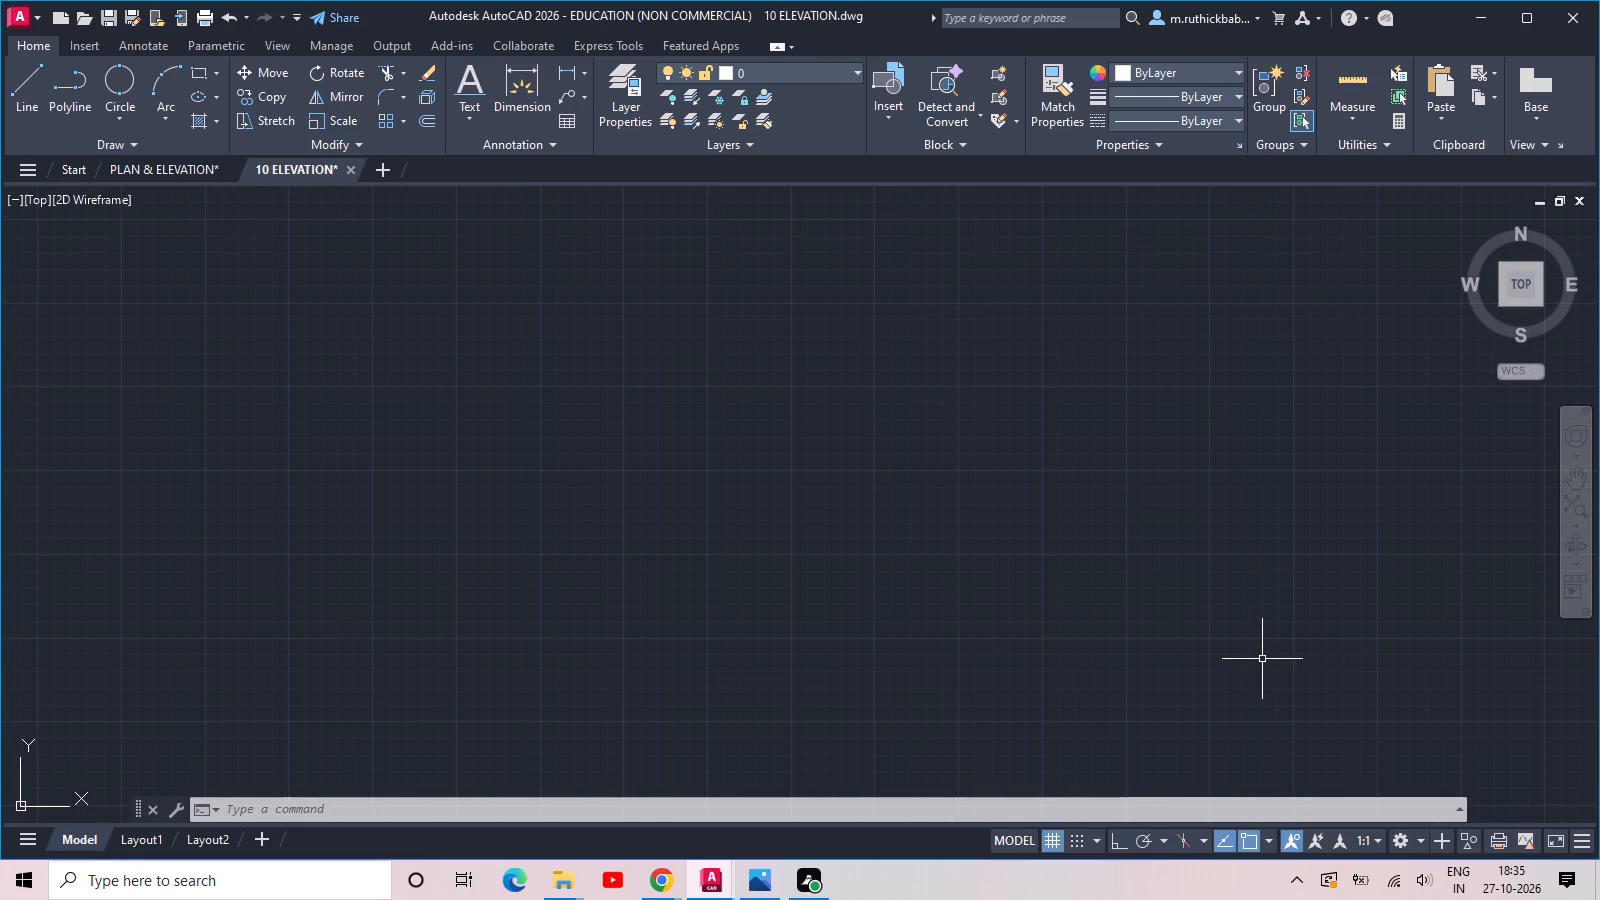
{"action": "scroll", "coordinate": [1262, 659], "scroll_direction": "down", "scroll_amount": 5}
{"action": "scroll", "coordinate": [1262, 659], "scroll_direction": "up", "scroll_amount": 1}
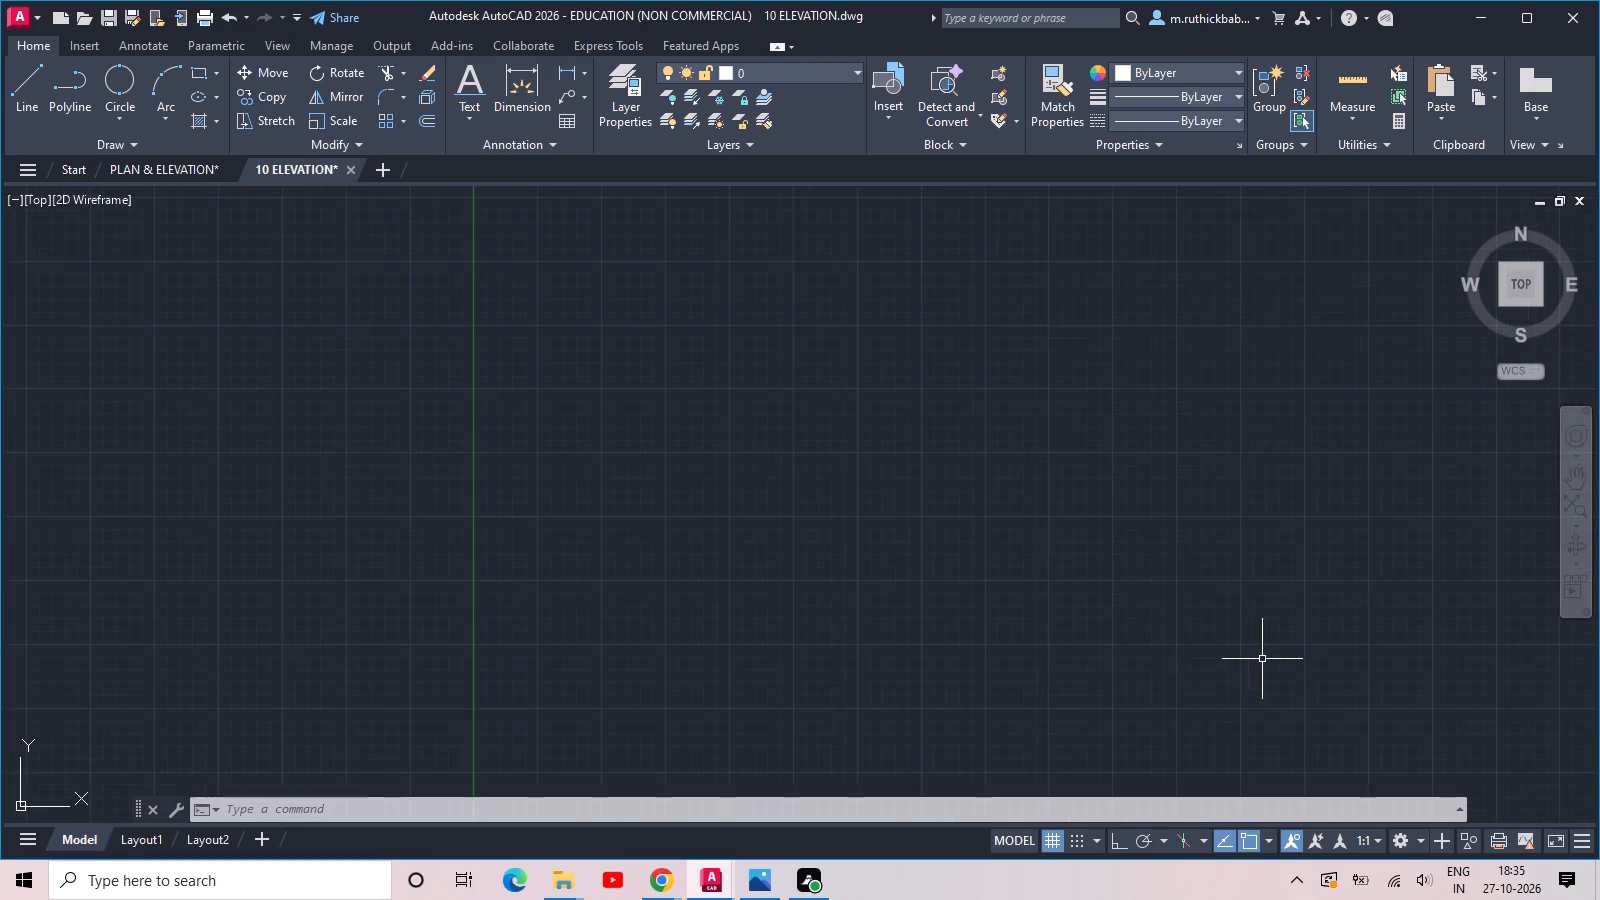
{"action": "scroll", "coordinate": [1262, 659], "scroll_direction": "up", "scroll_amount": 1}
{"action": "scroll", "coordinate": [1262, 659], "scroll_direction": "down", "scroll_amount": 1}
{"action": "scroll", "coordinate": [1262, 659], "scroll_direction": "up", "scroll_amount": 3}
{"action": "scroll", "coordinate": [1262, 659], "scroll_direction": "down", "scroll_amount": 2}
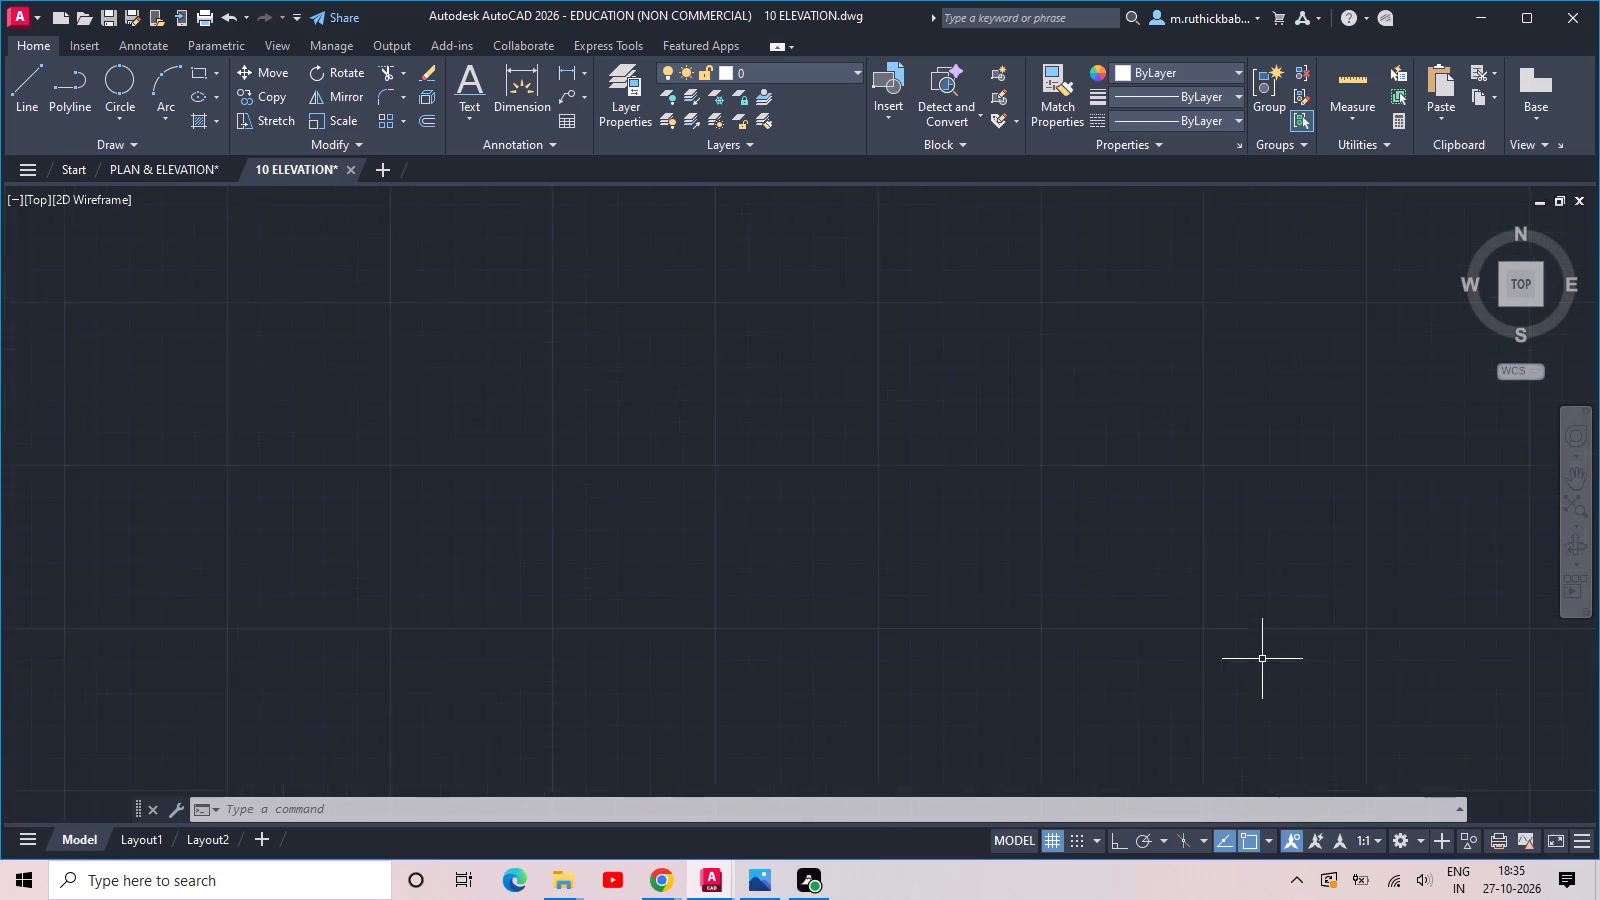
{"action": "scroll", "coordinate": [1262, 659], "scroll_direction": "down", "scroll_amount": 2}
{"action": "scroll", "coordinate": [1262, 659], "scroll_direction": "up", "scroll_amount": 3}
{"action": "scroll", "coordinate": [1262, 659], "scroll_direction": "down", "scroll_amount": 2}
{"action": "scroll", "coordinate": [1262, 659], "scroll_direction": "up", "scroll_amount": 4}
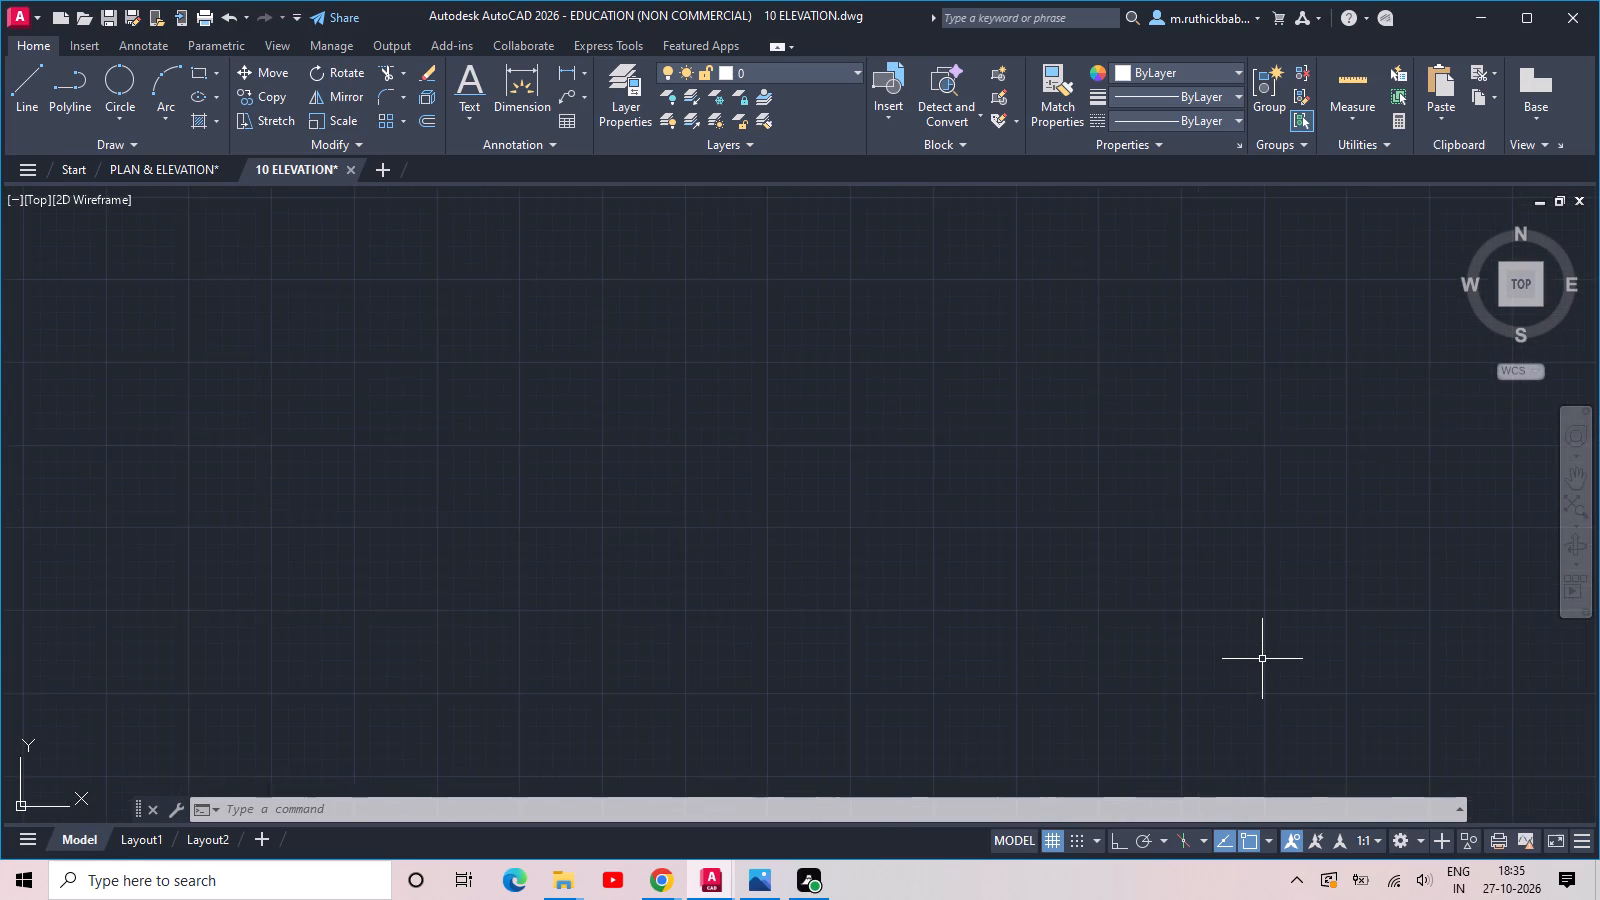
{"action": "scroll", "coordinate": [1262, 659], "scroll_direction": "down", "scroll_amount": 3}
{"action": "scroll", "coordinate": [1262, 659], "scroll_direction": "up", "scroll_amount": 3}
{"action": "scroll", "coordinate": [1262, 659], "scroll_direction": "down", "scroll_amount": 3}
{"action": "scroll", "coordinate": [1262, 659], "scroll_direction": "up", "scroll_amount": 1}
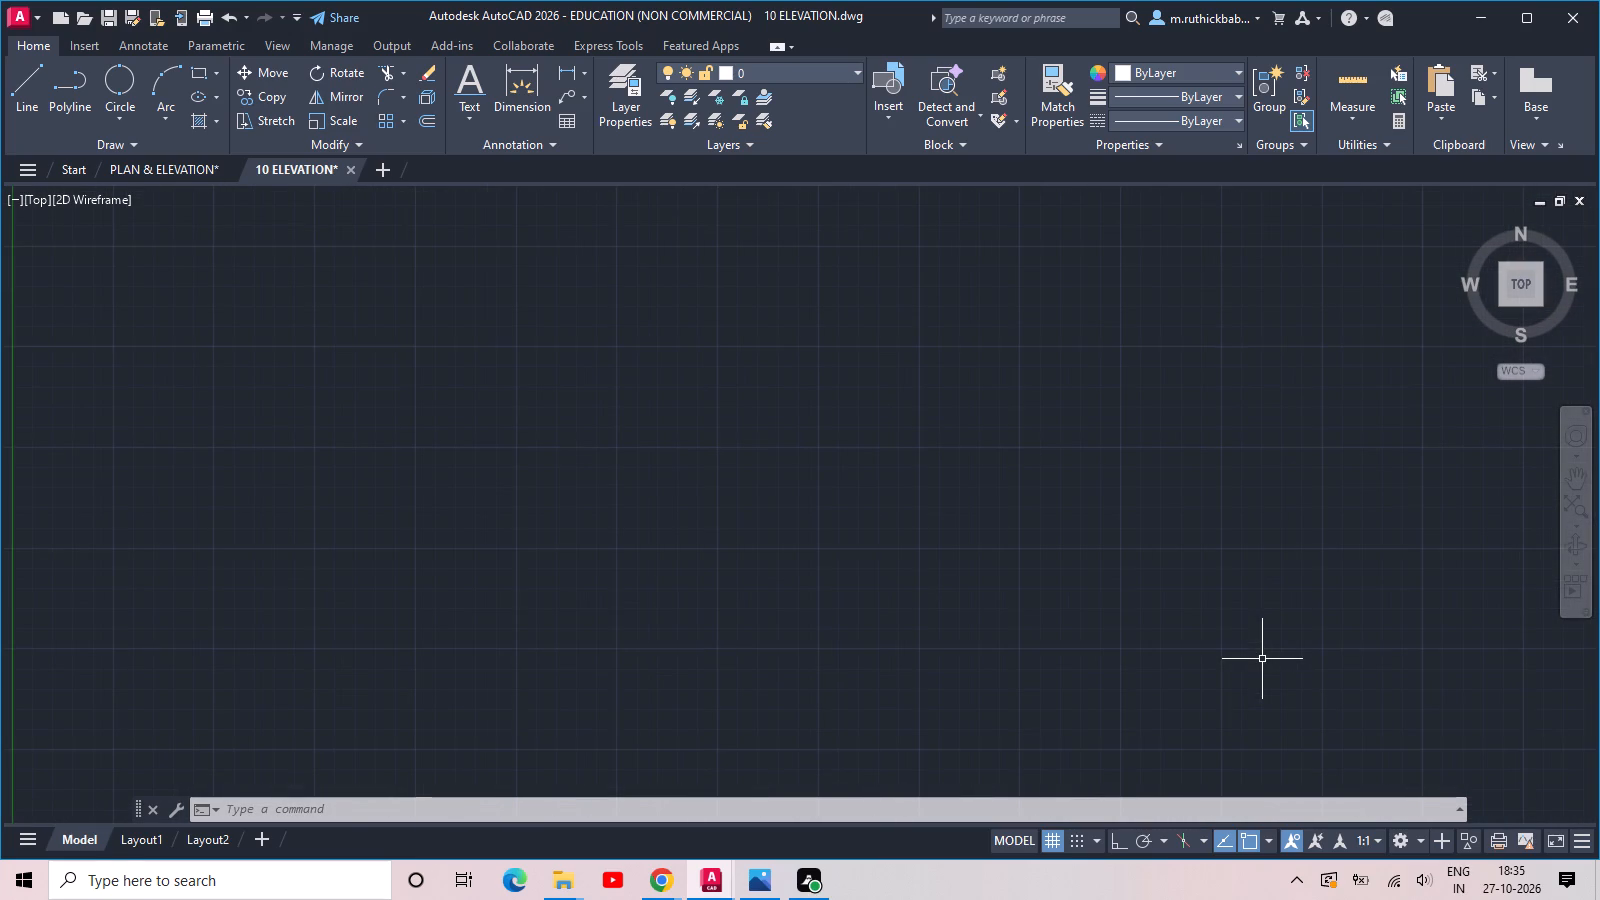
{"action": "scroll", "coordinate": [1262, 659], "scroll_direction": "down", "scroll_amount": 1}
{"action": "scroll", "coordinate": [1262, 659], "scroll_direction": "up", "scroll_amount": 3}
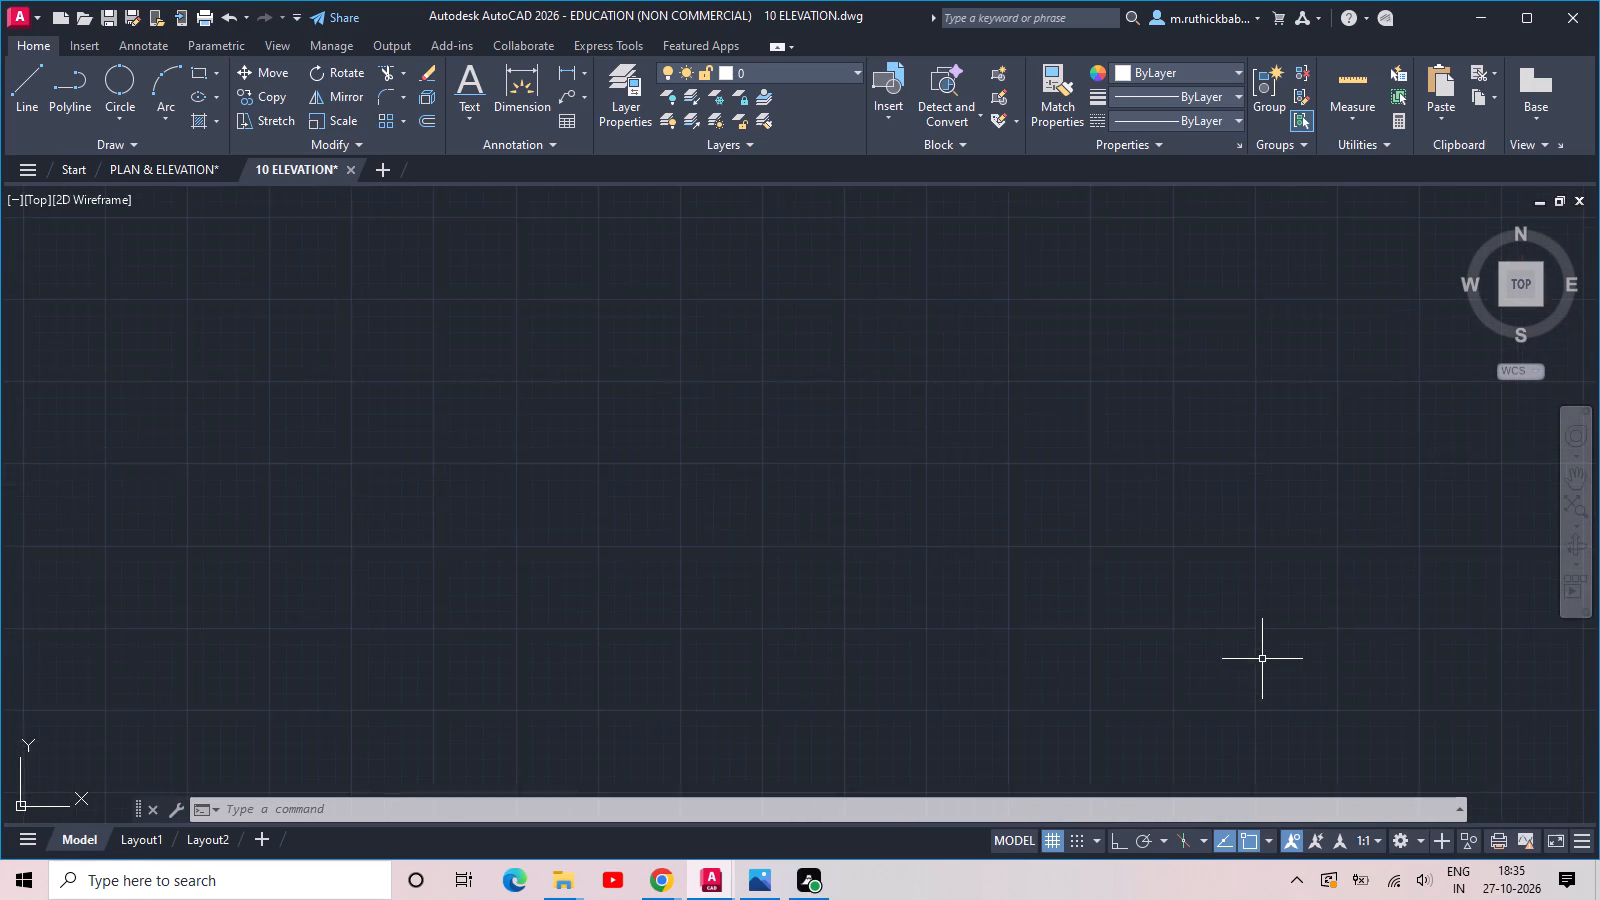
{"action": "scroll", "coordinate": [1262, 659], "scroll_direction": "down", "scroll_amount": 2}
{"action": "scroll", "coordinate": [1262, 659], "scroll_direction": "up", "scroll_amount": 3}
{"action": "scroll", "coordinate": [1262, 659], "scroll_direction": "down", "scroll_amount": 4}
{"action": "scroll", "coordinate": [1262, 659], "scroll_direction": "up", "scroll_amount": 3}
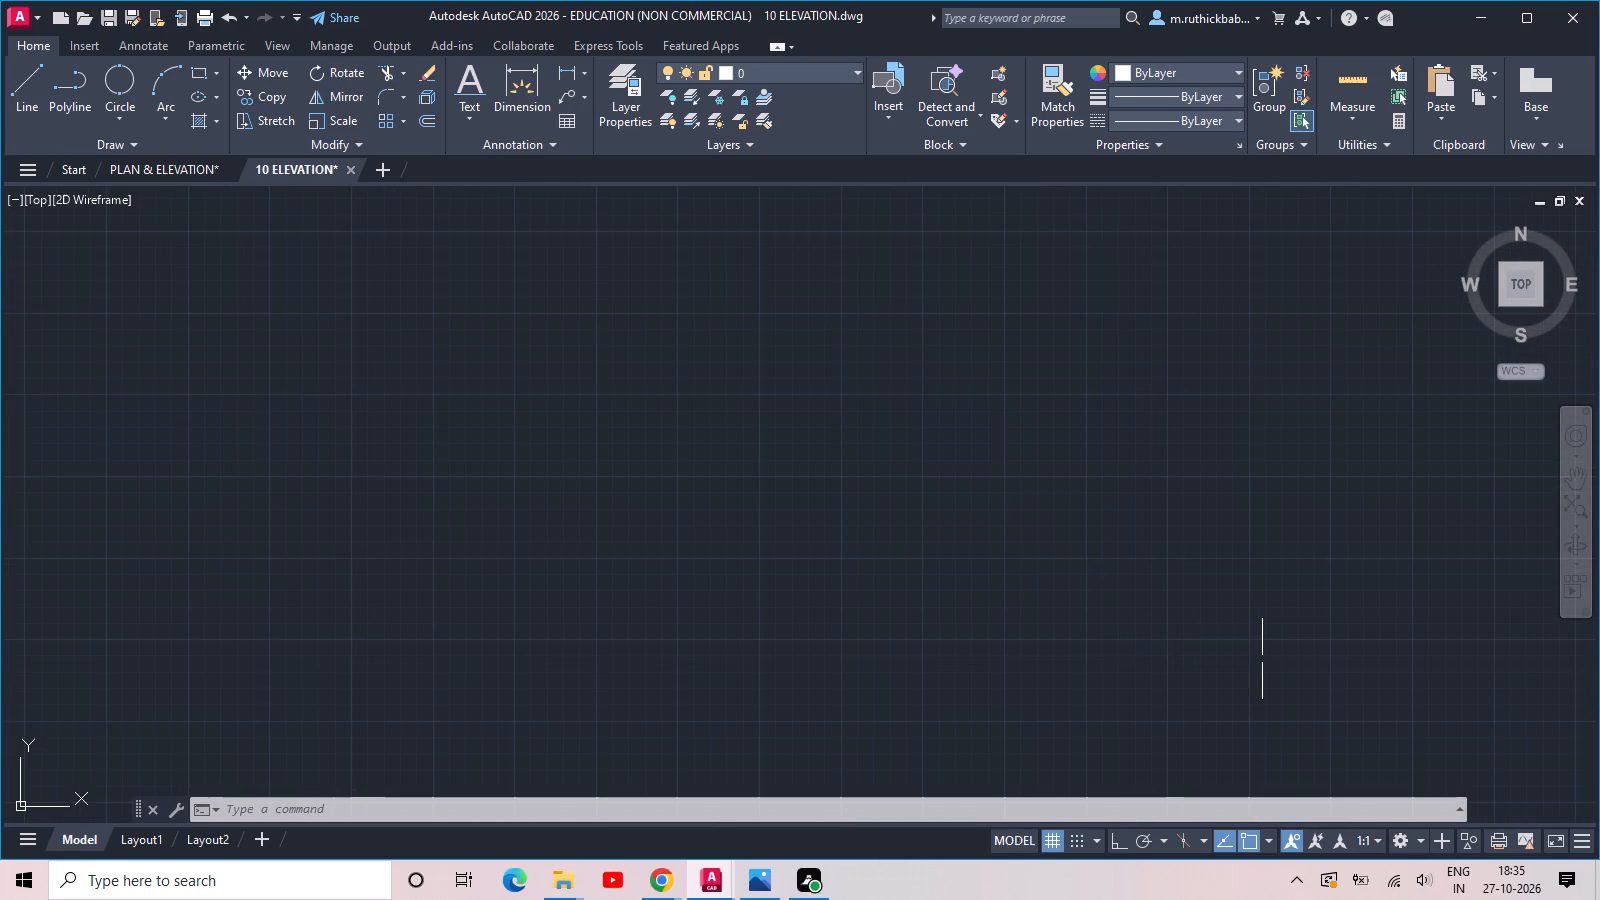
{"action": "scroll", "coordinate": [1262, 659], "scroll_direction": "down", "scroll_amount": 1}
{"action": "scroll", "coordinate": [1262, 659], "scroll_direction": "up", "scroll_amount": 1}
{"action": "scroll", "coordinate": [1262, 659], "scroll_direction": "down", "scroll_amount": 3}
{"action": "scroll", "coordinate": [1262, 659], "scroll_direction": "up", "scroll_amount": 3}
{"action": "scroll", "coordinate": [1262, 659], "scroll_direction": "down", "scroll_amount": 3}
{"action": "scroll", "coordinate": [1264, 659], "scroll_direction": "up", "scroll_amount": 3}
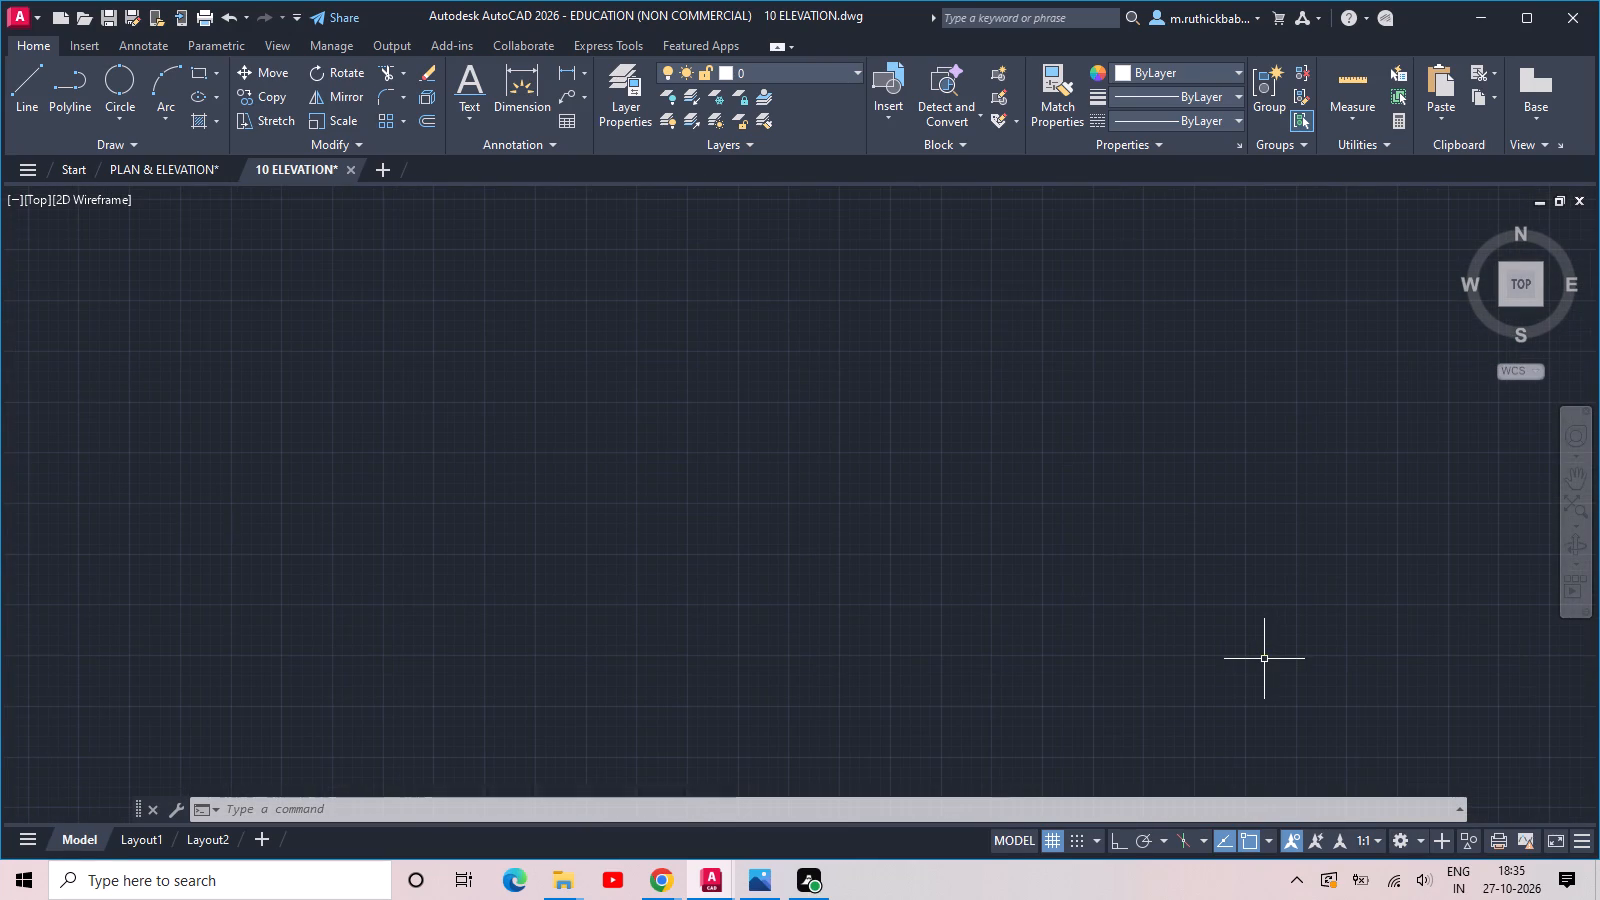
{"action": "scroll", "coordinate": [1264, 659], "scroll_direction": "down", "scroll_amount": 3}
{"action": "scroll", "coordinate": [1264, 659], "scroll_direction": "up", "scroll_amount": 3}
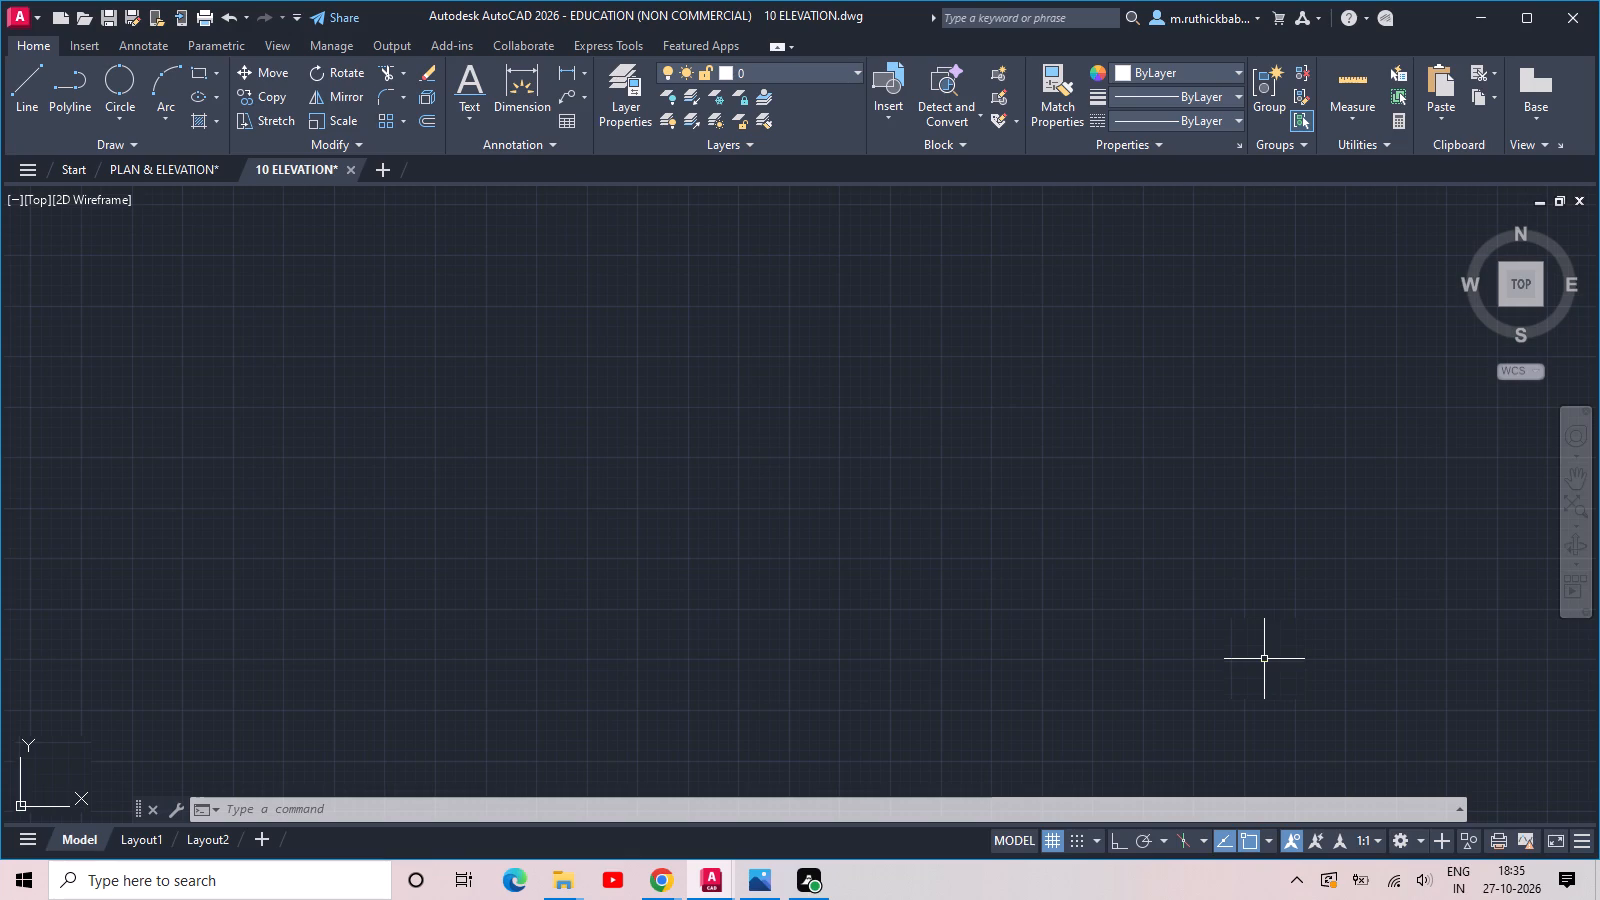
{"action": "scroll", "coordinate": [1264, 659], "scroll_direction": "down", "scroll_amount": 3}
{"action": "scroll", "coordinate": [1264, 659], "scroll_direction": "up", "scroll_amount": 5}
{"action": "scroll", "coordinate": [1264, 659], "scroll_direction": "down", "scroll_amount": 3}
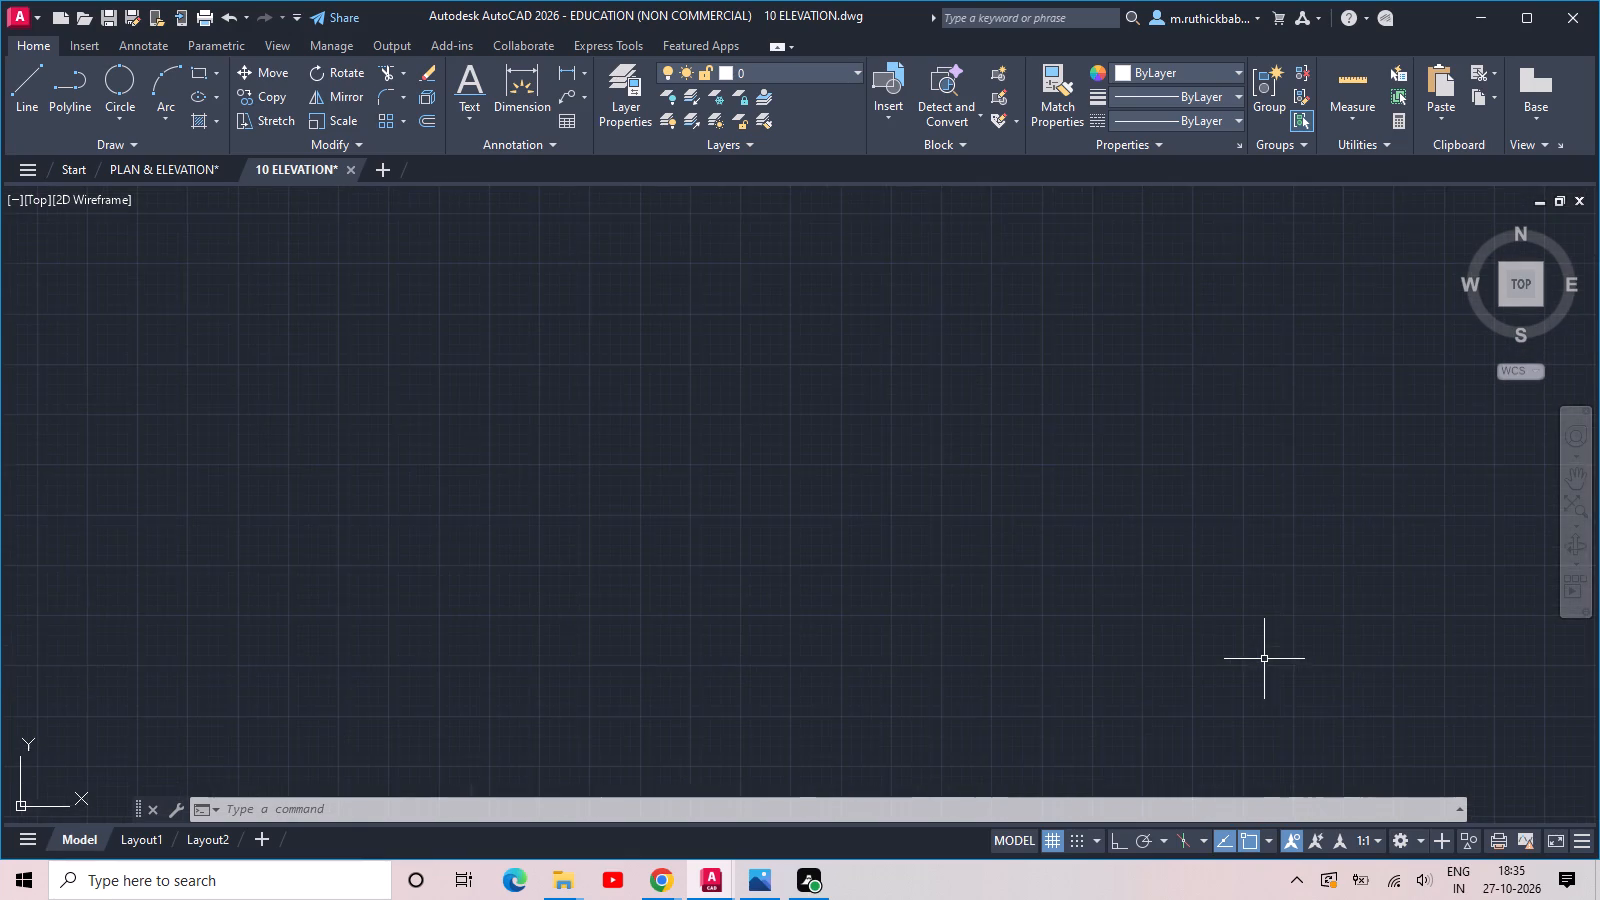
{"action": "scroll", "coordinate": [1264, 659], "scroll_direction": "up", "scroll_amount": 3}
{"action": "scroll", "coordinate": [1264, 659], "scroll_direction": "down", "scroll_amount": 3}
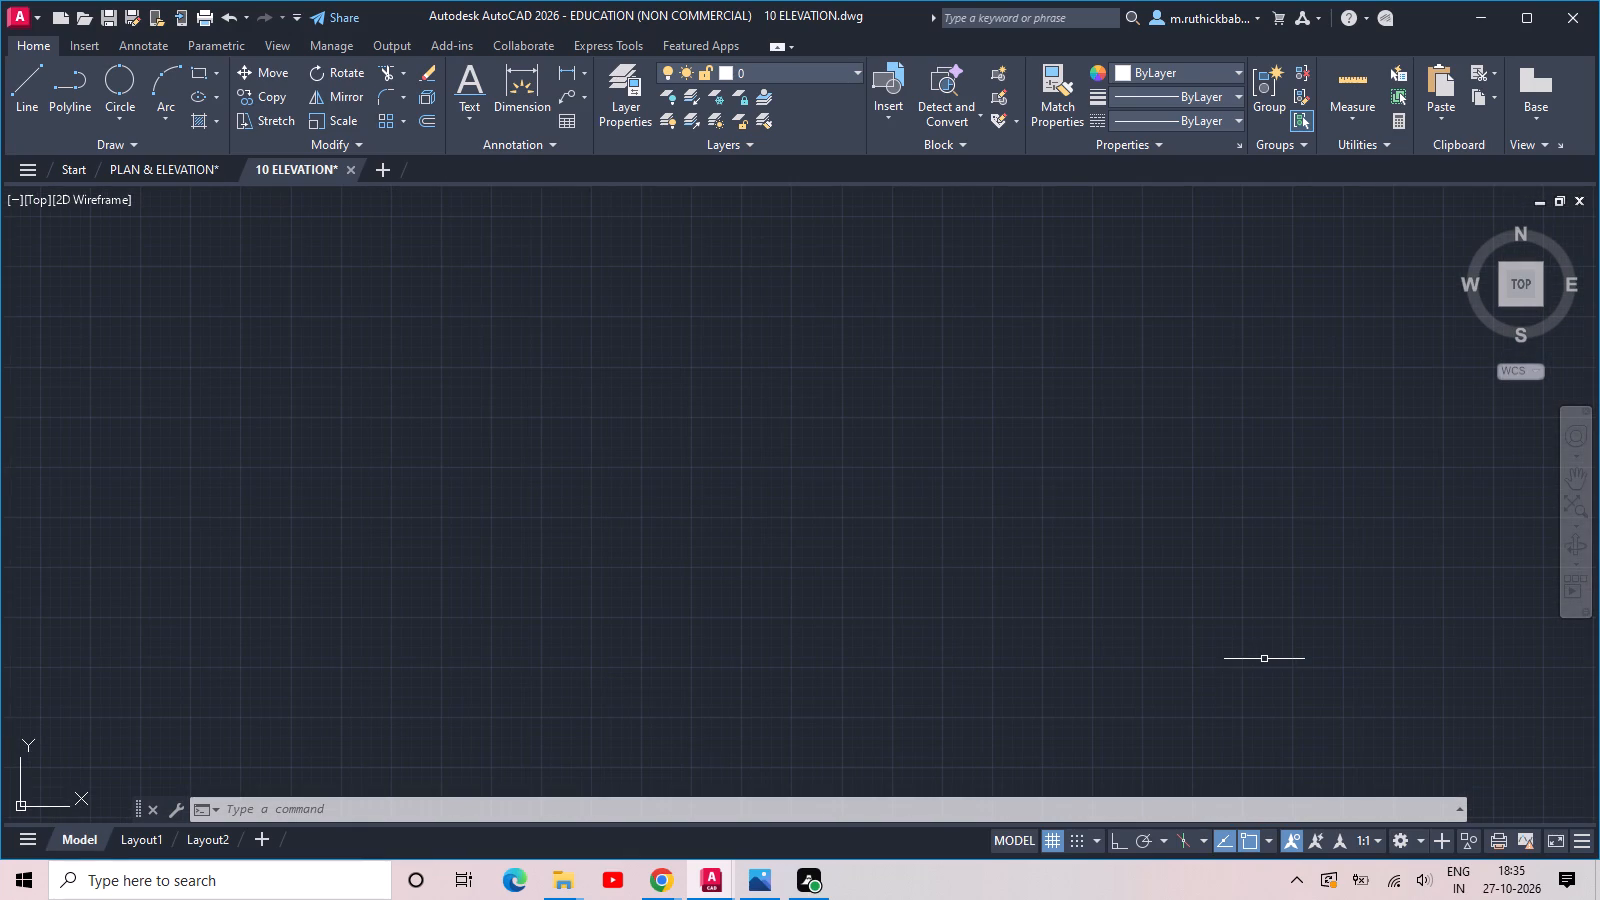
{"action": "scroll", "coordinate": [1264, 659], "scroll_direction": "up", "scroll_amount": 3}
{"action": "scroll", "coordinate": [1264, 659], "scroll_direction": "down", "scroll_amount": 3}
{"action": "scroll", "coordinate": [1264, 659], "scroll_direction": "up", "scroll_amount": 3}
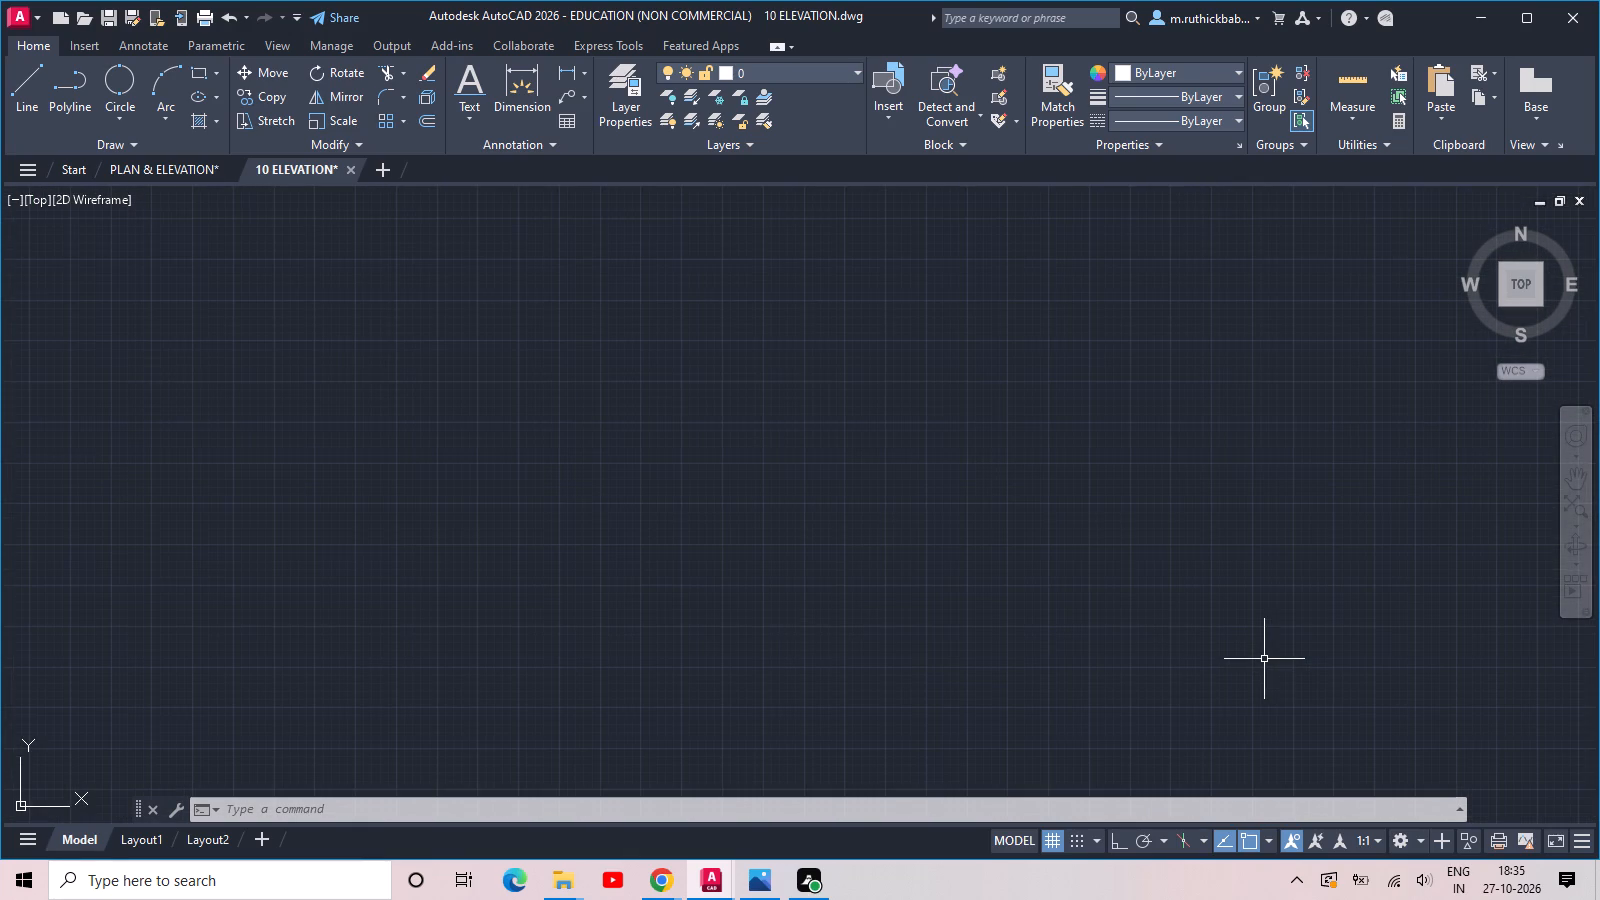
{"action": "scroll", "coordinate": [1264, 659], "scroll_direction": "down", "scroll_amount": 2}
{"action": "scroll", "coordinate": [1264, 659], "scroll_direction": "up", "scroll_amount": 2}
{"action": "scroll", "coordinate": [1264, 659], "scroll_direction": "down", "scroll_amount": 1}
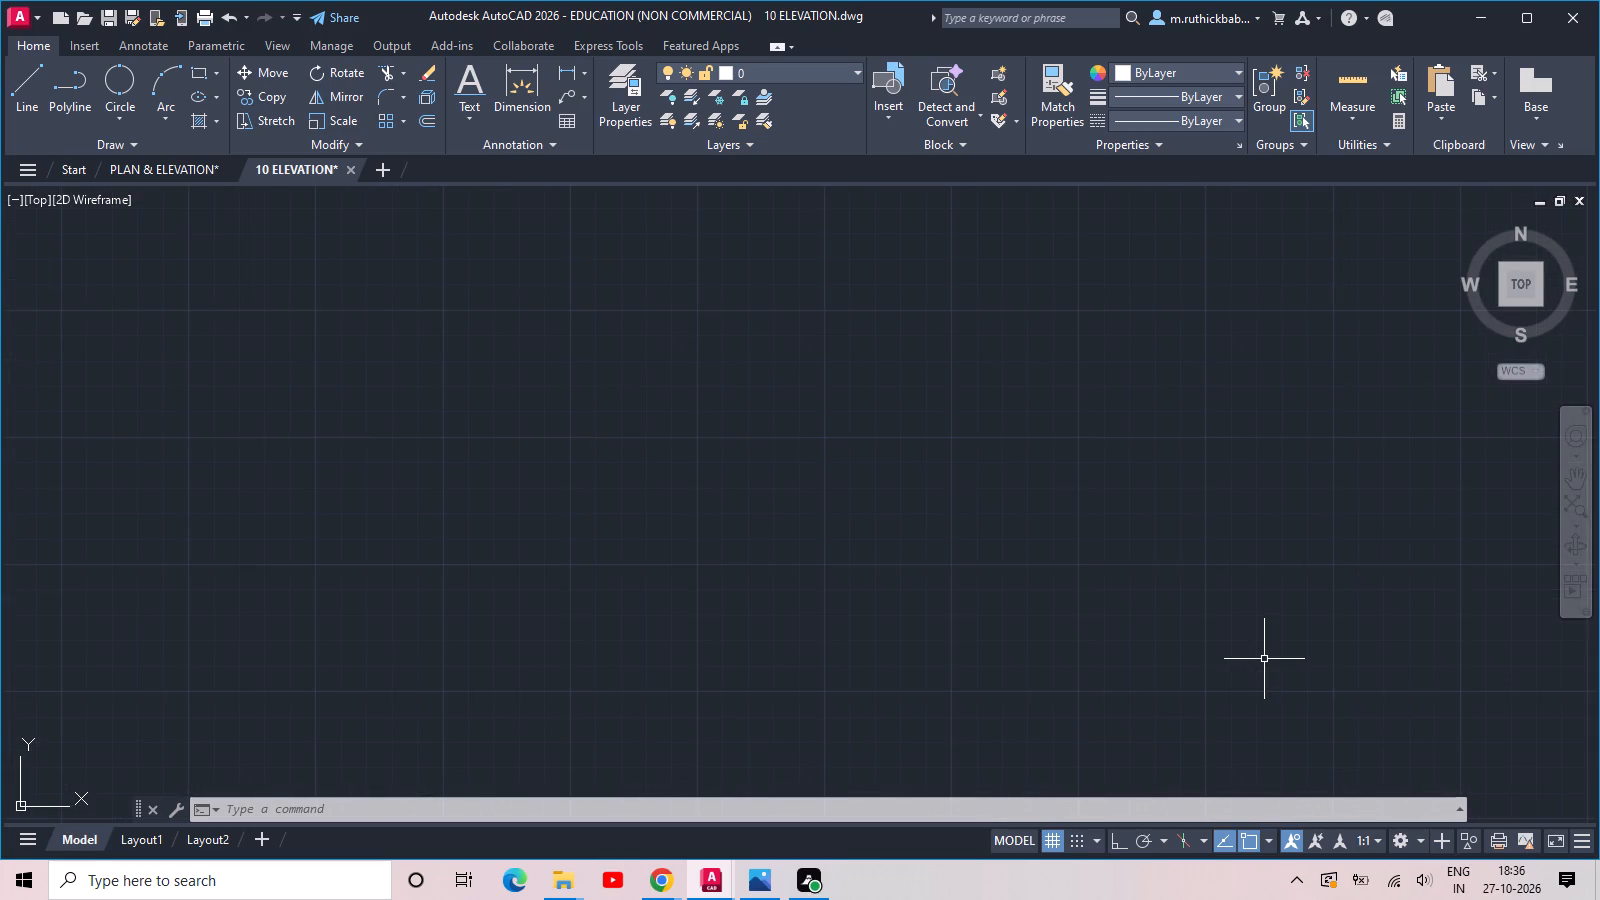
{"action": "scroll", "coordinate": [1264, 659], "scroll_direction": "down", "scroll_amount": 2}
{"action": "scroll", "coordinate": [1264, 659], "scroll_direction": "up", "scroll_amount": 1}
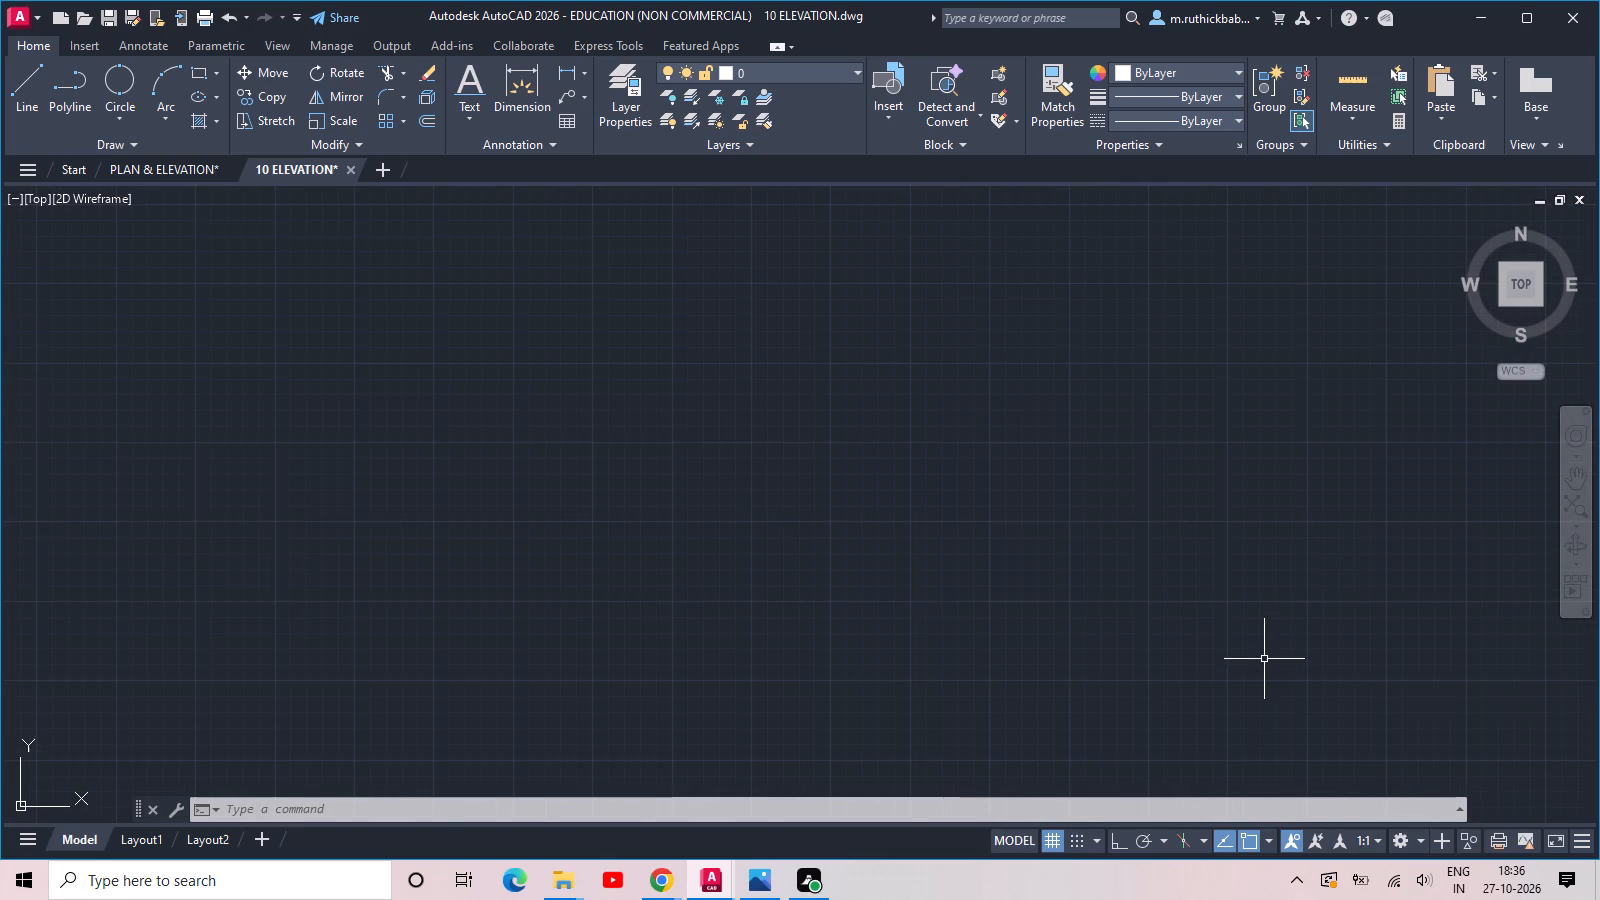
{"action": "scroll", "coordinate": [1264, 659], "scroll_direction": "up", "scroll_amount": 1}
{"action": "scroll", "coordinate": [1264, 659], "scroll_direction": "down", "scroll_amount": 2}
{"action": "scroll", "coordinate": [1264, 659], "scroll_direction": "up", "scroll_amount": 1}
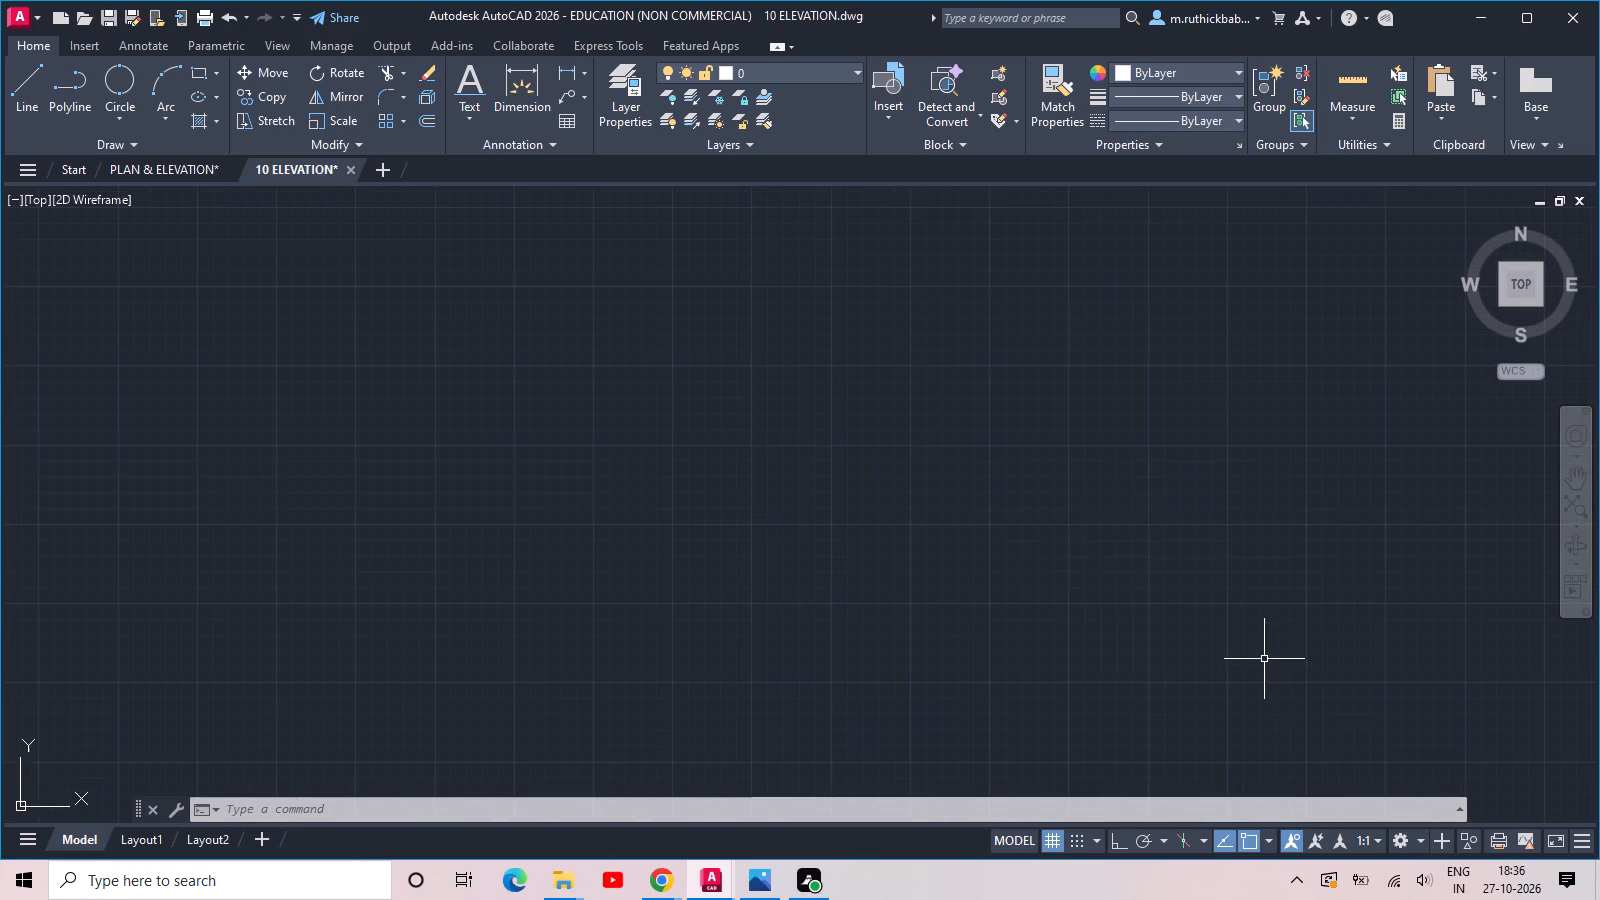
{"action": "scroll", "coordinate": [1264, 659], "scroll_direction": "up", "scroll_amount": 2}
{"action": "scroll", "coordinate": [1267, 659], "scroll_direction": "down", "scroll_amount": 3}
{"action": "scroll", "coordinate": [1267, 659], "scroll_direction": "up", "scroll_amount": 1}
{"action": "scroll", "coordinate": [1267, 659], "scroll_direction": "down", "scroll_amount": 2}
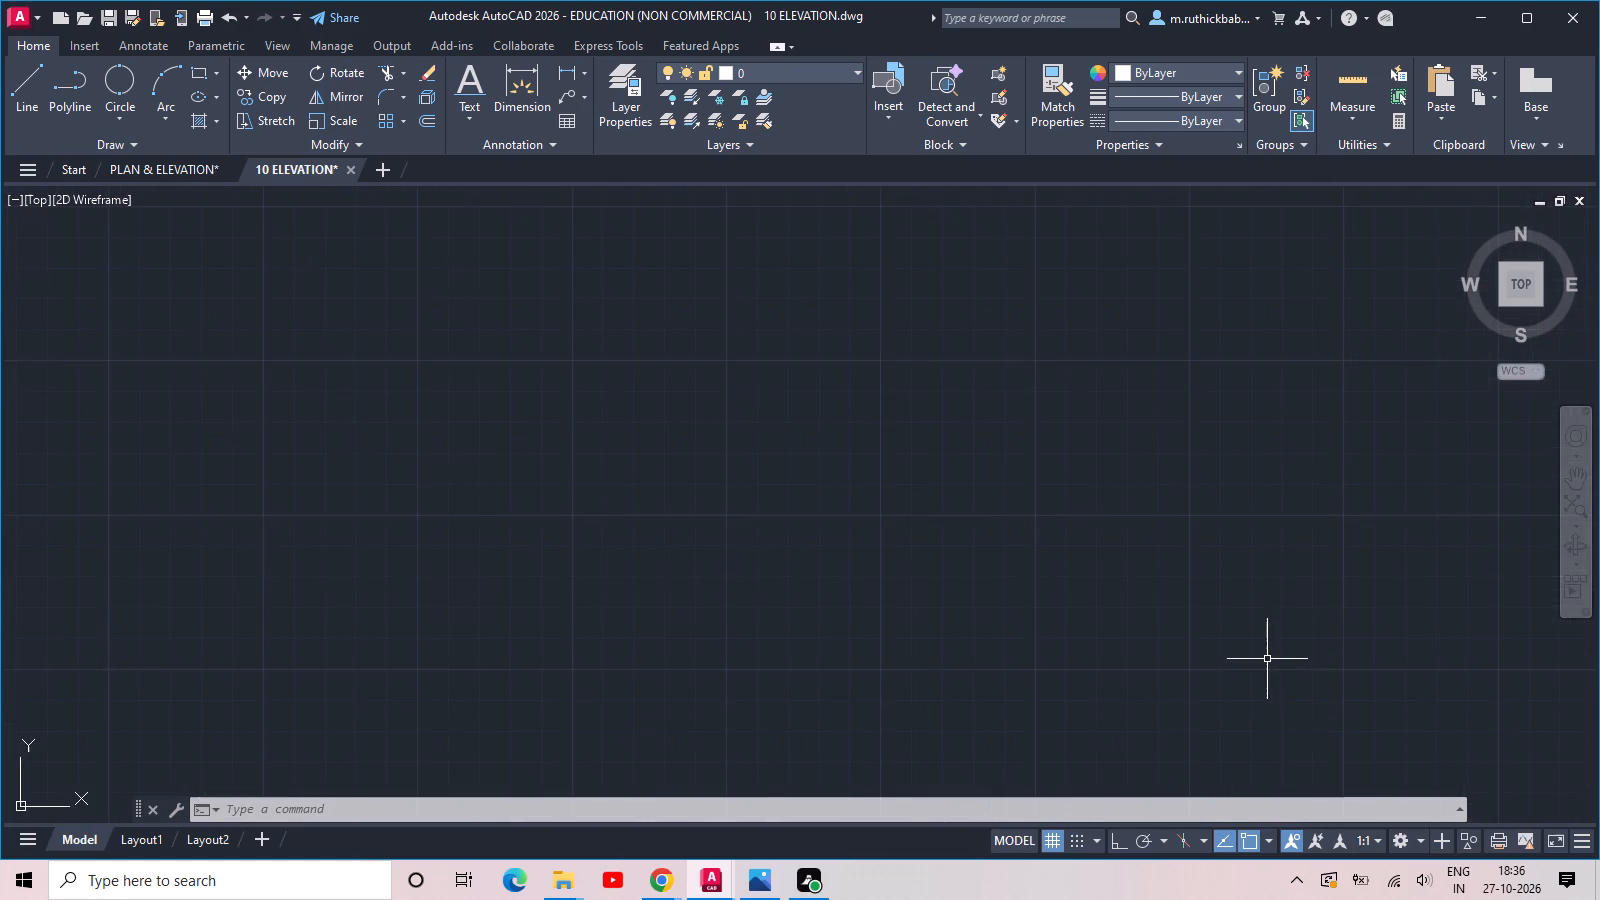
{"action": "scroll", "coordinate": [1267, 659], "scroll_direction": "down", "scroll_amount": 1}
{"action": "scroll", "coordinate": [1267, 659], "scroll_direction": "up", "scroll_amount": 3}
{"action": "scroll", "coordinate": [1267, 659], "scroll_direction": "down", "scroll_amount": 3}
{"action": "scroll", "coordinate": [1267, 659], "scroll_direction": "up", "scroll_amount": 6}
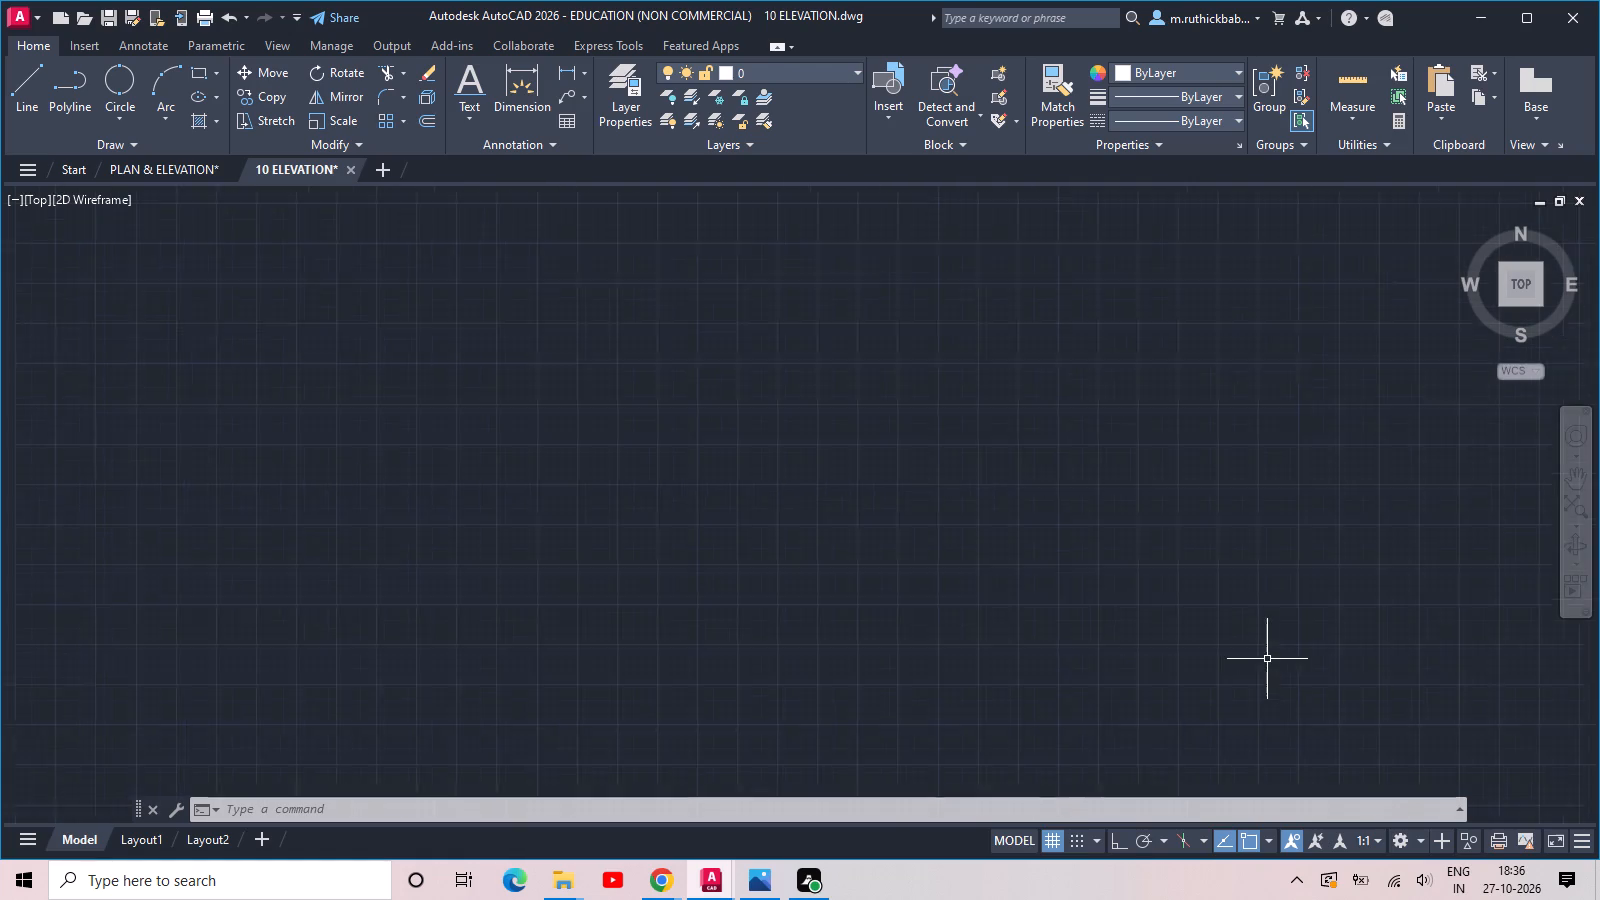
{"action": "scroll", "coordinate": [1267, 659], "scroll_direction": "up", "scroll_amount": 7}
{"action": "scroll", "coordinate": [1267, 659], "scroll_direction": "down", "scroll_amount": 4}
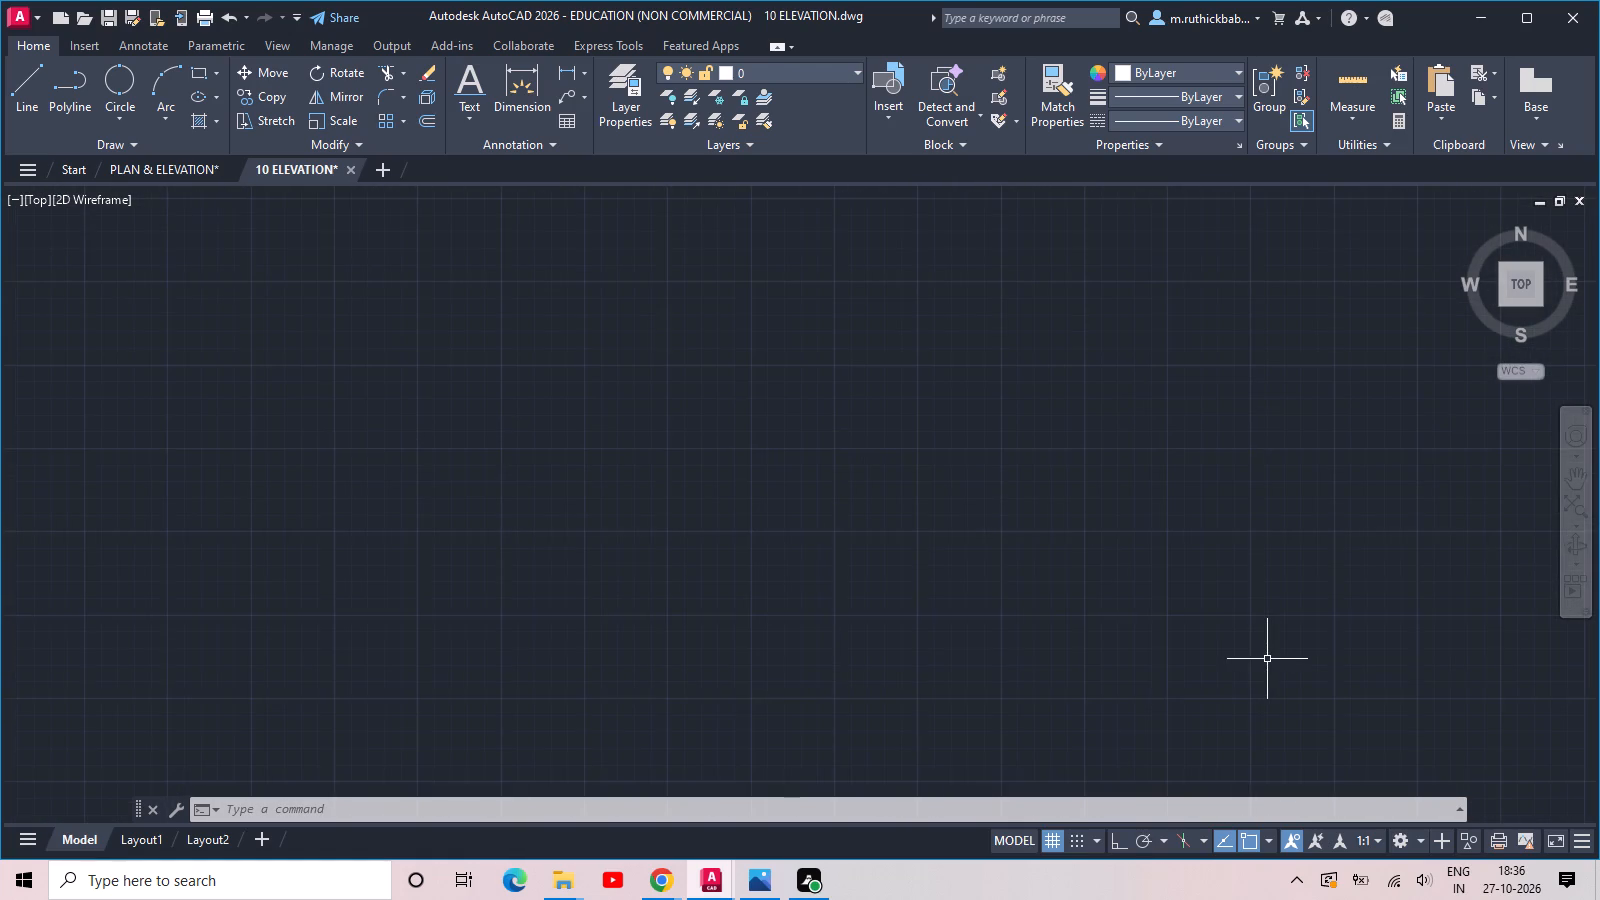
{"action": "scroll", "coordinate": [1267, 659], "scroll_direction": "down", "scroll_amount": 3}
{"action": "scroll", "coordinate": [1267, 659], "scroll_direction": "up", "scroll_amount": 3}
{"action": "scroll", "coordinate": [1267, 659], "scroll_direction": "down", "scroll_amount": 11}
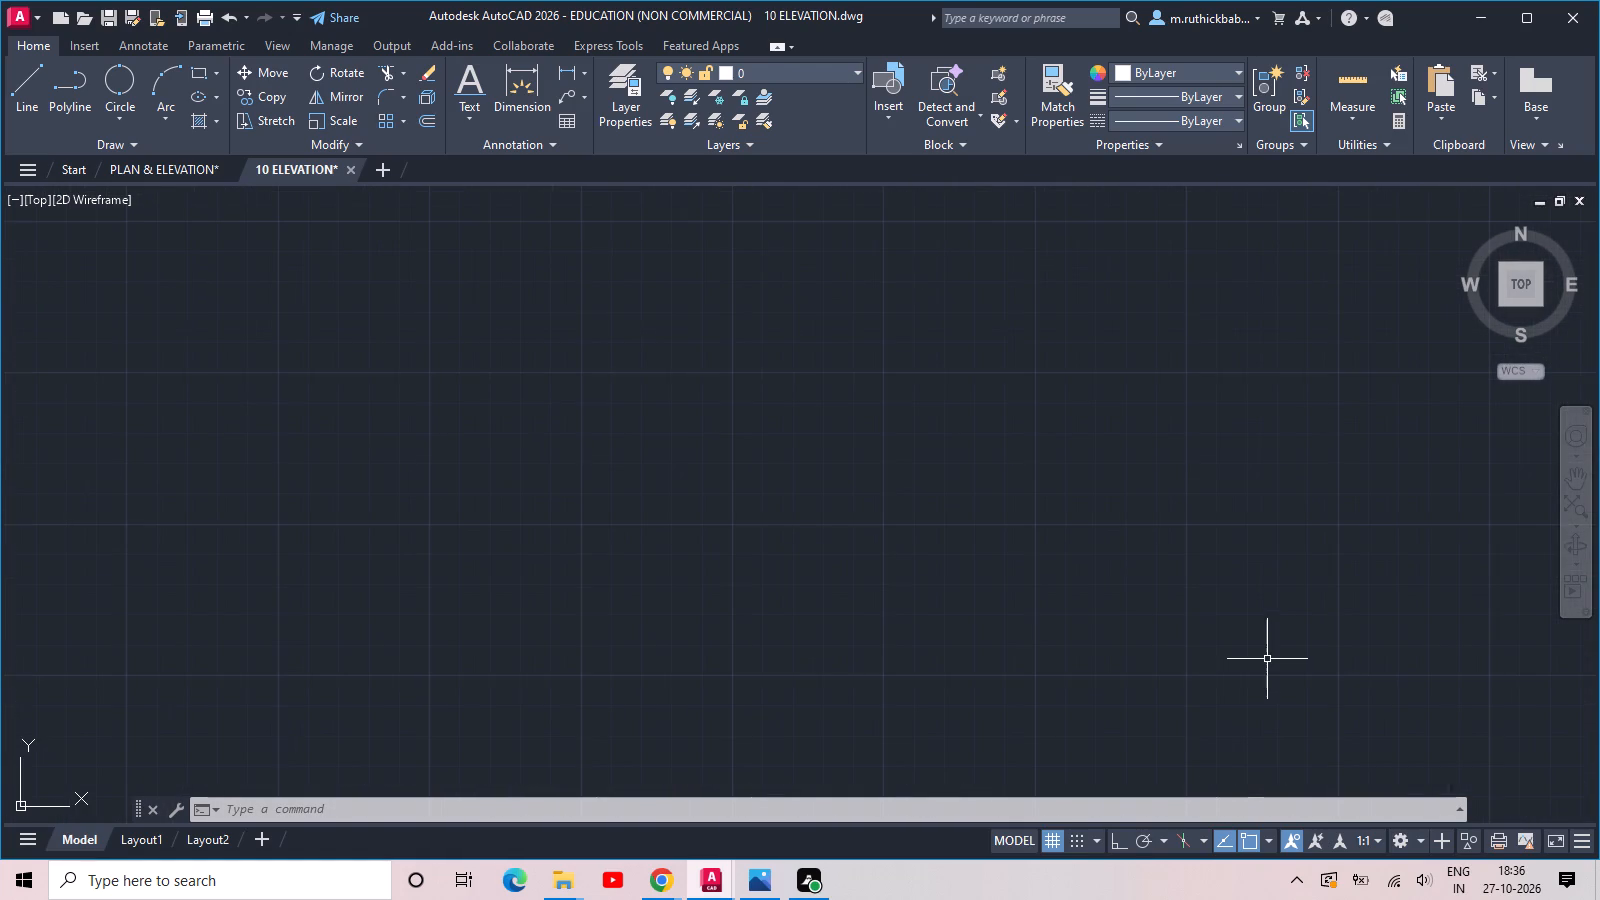
Zoom to all of the drawing's contents to bring the whole line elevation back into view.
{"action": "type", "text": "Z A"}
{"action": "key", "text": "space"}
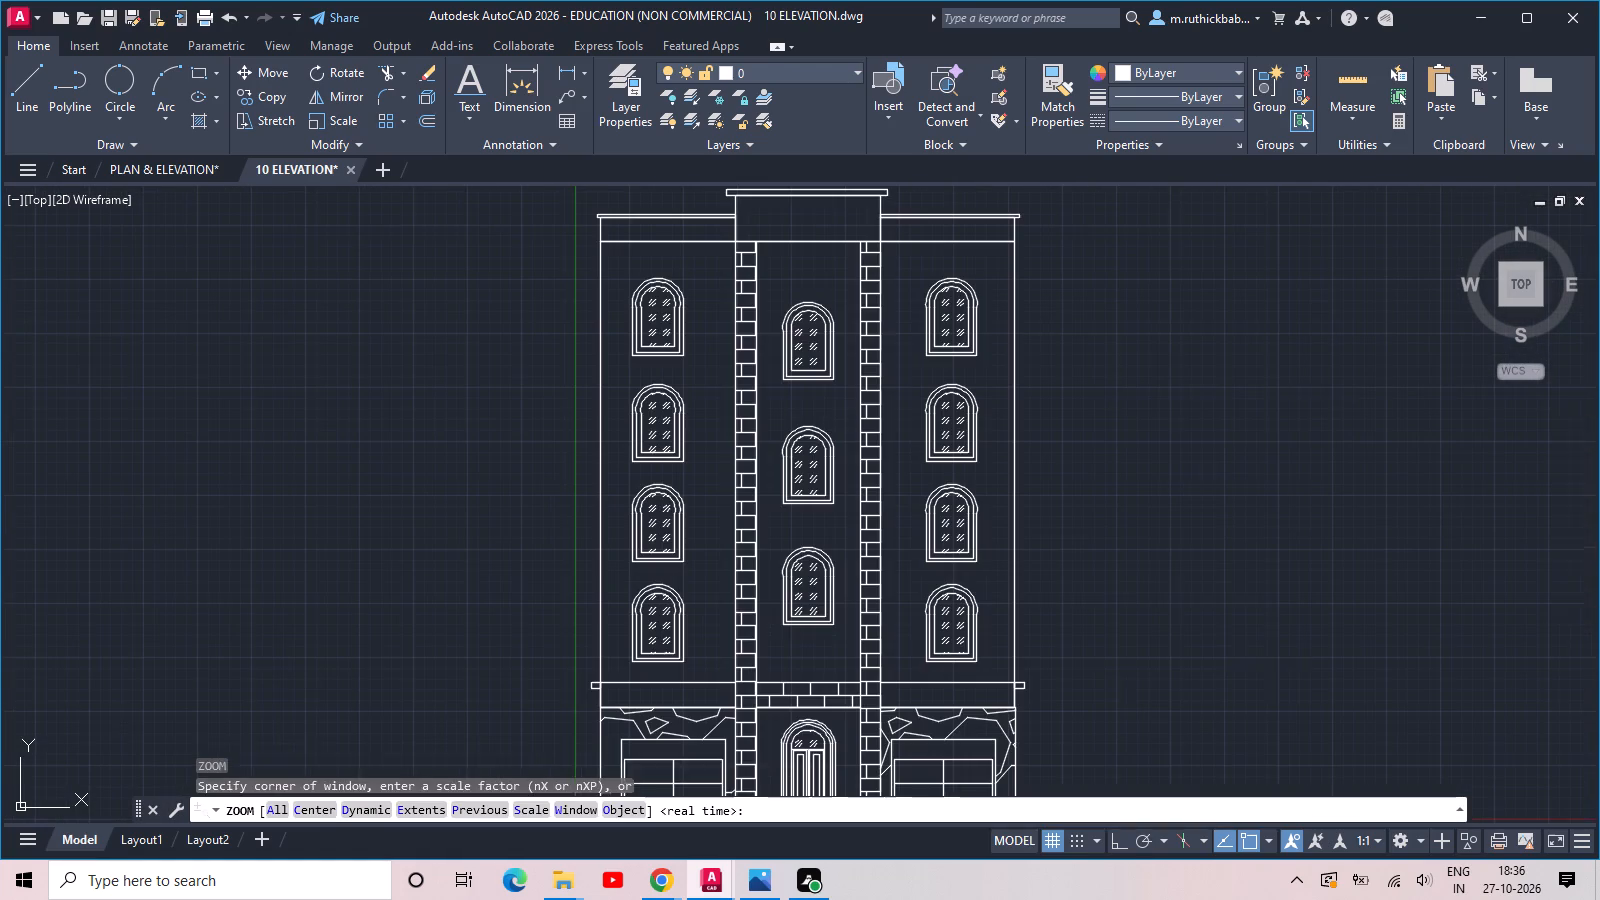
{"action": "scroll", "coordinate": [1416, 539], "scroll_direction": "down", "scroll_amount": 3}
{"action": "scroll", "coordinate": [1417, 539], "scroll_direction": "up", "scroll_amount": 3}
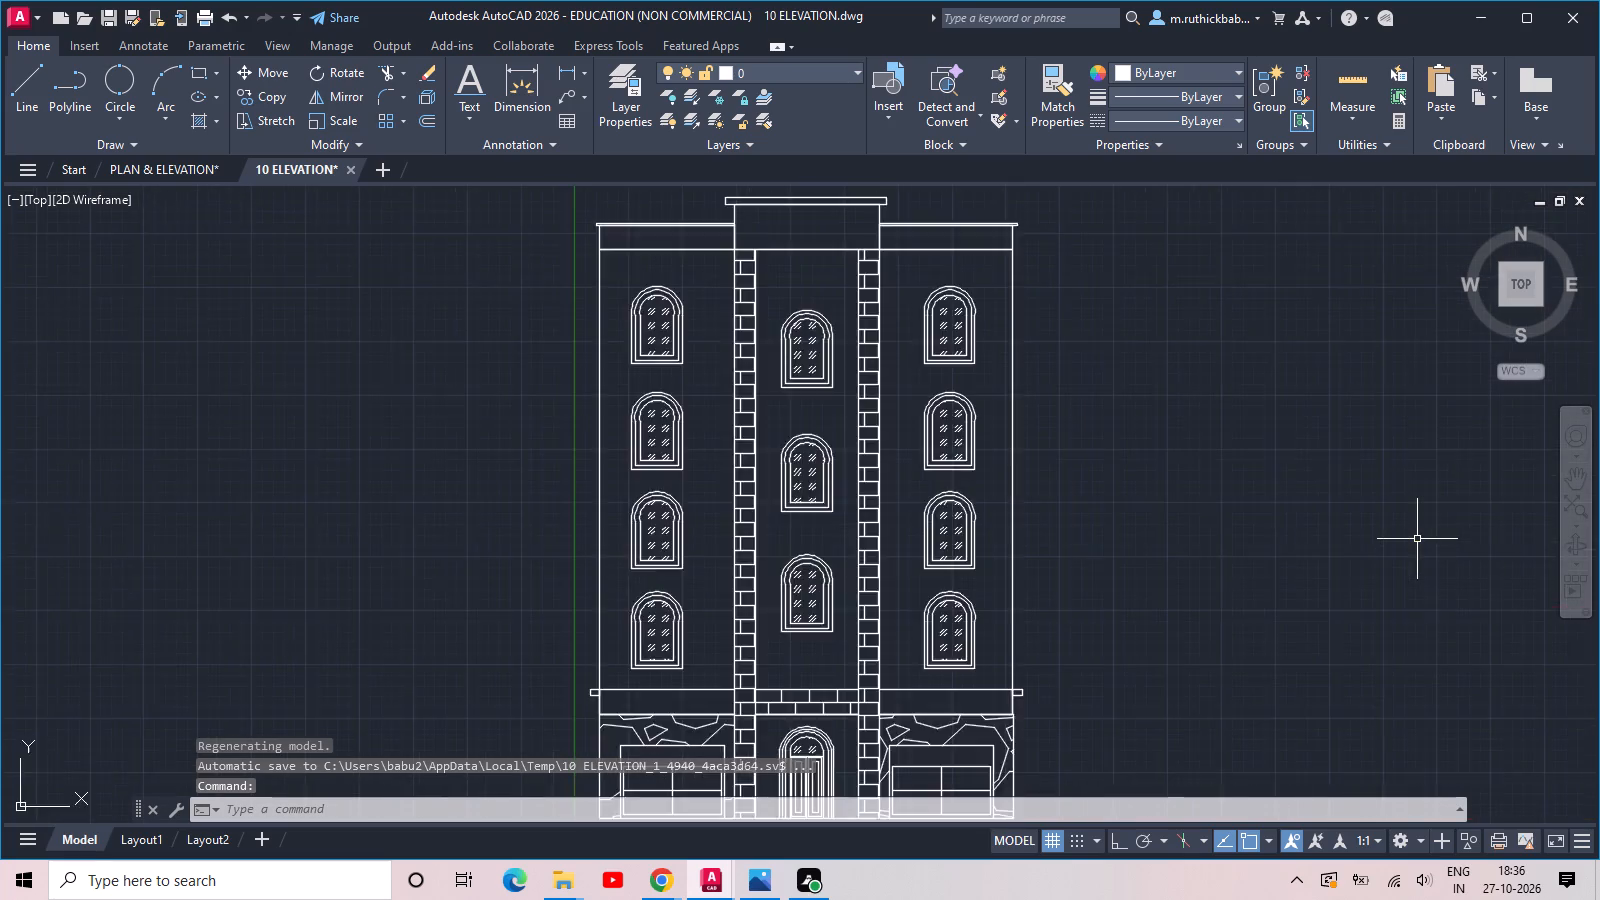
{"action": "scroll", "coordinate": [1417, 539], "scroll_direction": "down", "scroll_amount": 4}
{"action": "scroll", "coordinate": [1417, 539], "scroll_direction": "up", "scroll_amount": 3}
{"action": "scroll", "coordinate": [1417, 539], "scroll_direction": "down", "scroll_amount": 2}
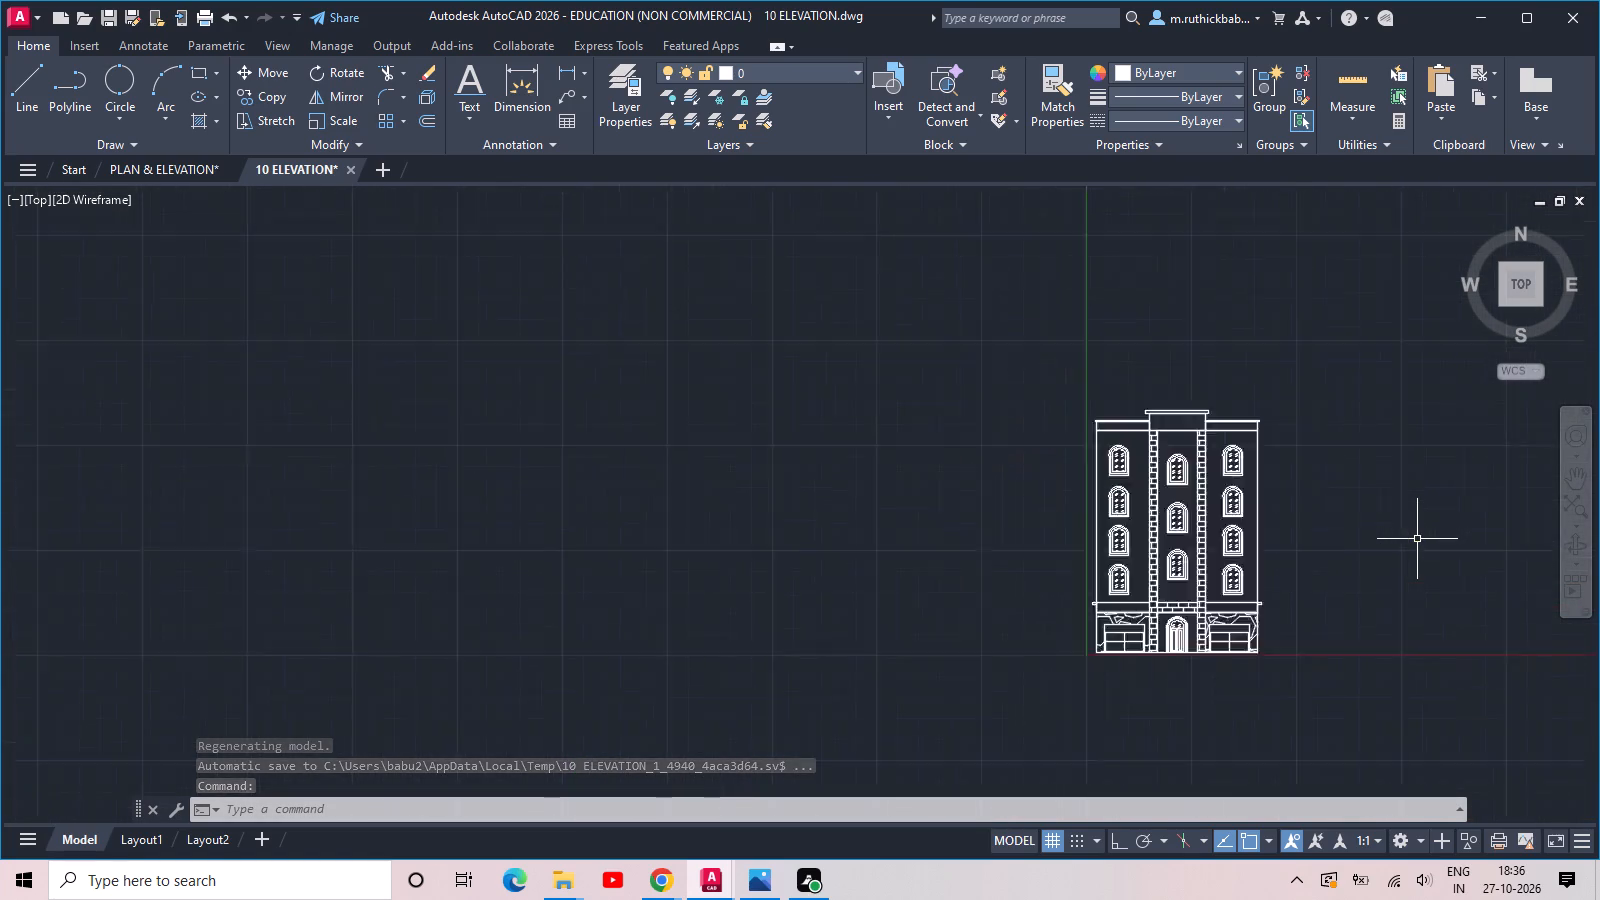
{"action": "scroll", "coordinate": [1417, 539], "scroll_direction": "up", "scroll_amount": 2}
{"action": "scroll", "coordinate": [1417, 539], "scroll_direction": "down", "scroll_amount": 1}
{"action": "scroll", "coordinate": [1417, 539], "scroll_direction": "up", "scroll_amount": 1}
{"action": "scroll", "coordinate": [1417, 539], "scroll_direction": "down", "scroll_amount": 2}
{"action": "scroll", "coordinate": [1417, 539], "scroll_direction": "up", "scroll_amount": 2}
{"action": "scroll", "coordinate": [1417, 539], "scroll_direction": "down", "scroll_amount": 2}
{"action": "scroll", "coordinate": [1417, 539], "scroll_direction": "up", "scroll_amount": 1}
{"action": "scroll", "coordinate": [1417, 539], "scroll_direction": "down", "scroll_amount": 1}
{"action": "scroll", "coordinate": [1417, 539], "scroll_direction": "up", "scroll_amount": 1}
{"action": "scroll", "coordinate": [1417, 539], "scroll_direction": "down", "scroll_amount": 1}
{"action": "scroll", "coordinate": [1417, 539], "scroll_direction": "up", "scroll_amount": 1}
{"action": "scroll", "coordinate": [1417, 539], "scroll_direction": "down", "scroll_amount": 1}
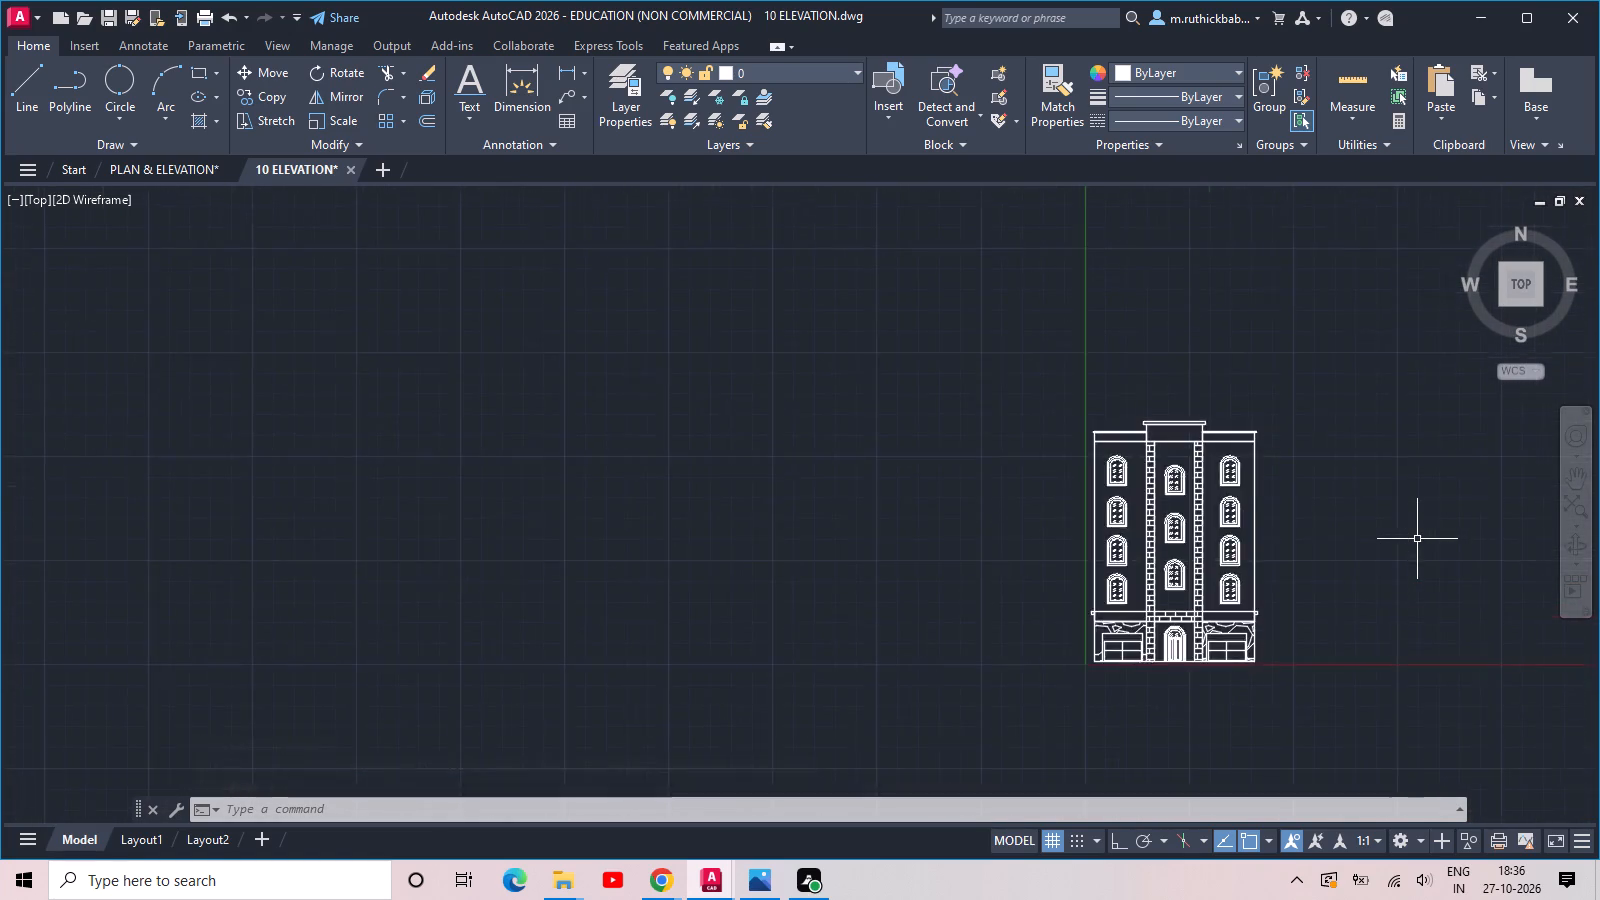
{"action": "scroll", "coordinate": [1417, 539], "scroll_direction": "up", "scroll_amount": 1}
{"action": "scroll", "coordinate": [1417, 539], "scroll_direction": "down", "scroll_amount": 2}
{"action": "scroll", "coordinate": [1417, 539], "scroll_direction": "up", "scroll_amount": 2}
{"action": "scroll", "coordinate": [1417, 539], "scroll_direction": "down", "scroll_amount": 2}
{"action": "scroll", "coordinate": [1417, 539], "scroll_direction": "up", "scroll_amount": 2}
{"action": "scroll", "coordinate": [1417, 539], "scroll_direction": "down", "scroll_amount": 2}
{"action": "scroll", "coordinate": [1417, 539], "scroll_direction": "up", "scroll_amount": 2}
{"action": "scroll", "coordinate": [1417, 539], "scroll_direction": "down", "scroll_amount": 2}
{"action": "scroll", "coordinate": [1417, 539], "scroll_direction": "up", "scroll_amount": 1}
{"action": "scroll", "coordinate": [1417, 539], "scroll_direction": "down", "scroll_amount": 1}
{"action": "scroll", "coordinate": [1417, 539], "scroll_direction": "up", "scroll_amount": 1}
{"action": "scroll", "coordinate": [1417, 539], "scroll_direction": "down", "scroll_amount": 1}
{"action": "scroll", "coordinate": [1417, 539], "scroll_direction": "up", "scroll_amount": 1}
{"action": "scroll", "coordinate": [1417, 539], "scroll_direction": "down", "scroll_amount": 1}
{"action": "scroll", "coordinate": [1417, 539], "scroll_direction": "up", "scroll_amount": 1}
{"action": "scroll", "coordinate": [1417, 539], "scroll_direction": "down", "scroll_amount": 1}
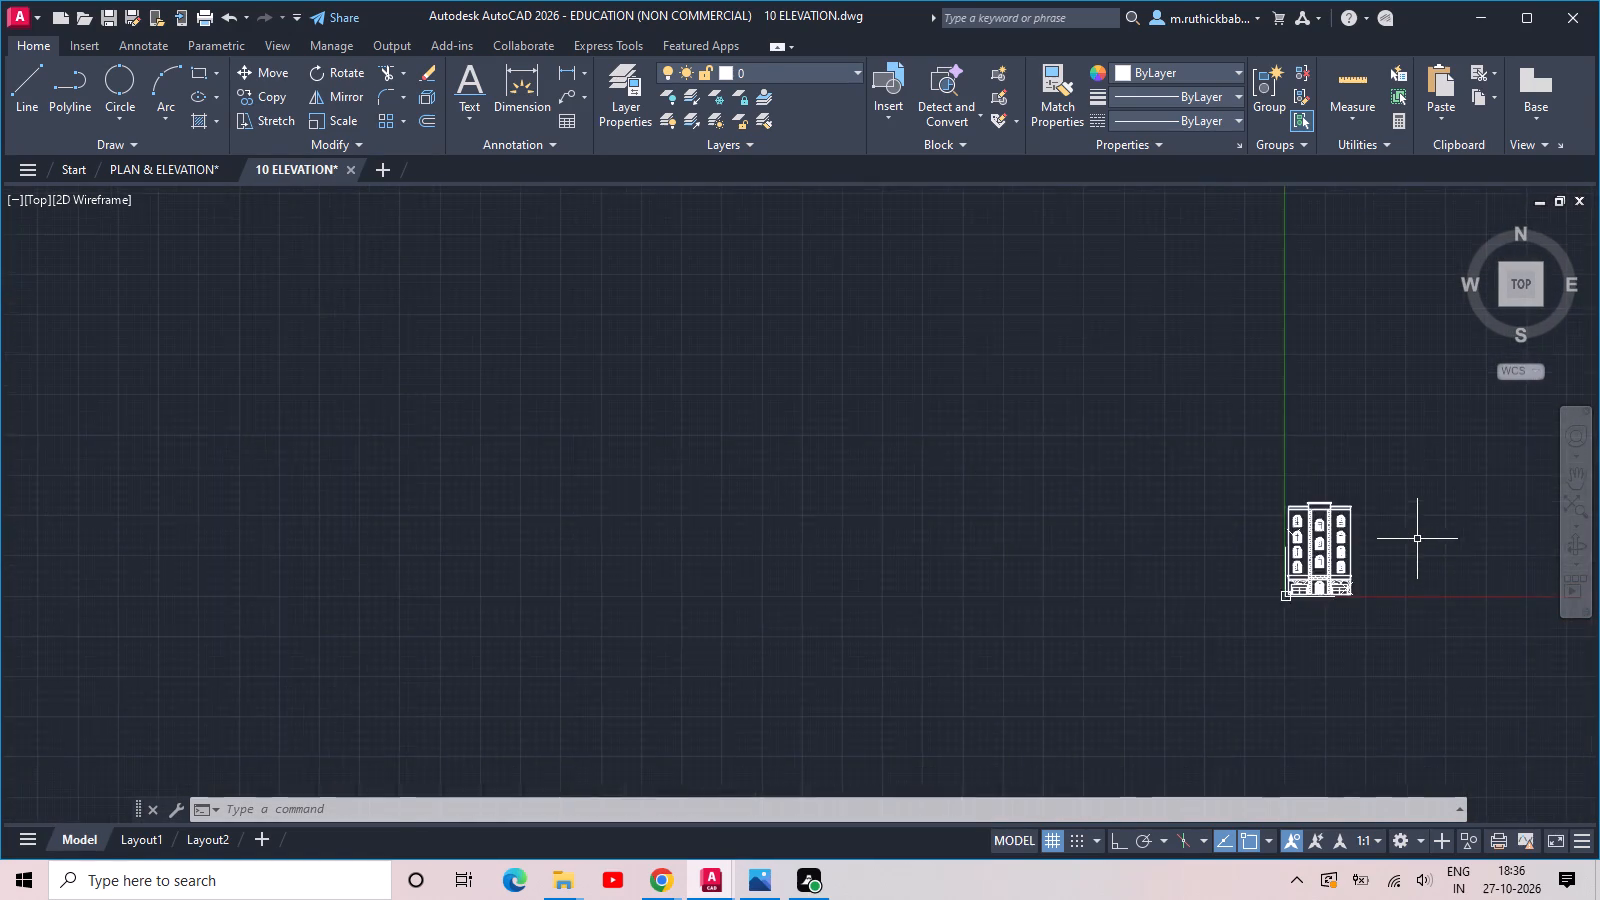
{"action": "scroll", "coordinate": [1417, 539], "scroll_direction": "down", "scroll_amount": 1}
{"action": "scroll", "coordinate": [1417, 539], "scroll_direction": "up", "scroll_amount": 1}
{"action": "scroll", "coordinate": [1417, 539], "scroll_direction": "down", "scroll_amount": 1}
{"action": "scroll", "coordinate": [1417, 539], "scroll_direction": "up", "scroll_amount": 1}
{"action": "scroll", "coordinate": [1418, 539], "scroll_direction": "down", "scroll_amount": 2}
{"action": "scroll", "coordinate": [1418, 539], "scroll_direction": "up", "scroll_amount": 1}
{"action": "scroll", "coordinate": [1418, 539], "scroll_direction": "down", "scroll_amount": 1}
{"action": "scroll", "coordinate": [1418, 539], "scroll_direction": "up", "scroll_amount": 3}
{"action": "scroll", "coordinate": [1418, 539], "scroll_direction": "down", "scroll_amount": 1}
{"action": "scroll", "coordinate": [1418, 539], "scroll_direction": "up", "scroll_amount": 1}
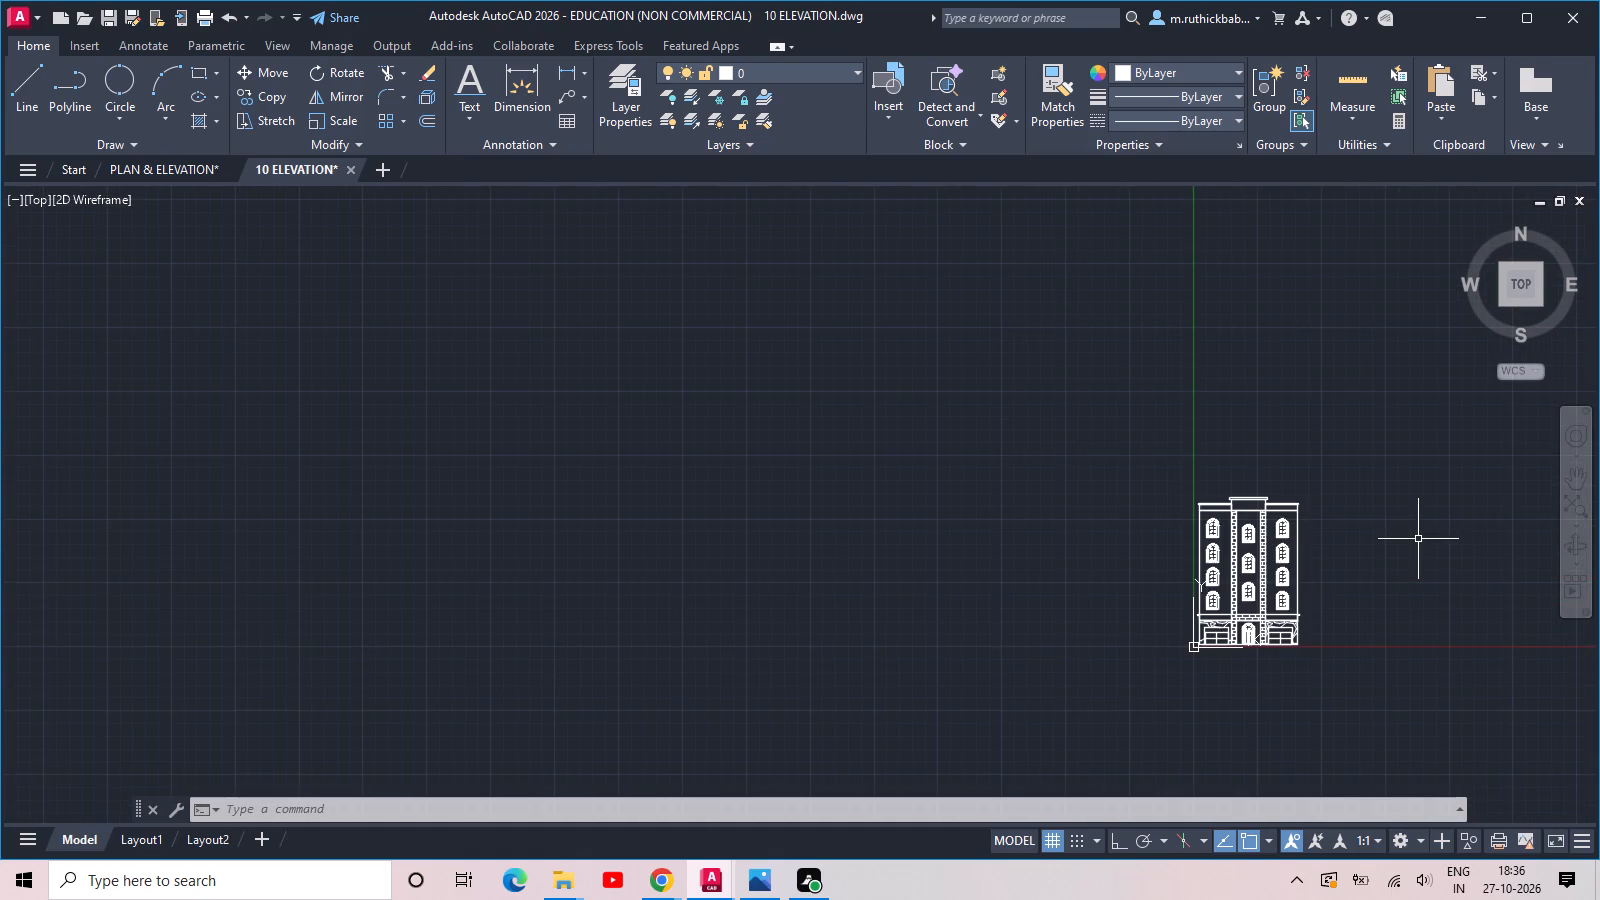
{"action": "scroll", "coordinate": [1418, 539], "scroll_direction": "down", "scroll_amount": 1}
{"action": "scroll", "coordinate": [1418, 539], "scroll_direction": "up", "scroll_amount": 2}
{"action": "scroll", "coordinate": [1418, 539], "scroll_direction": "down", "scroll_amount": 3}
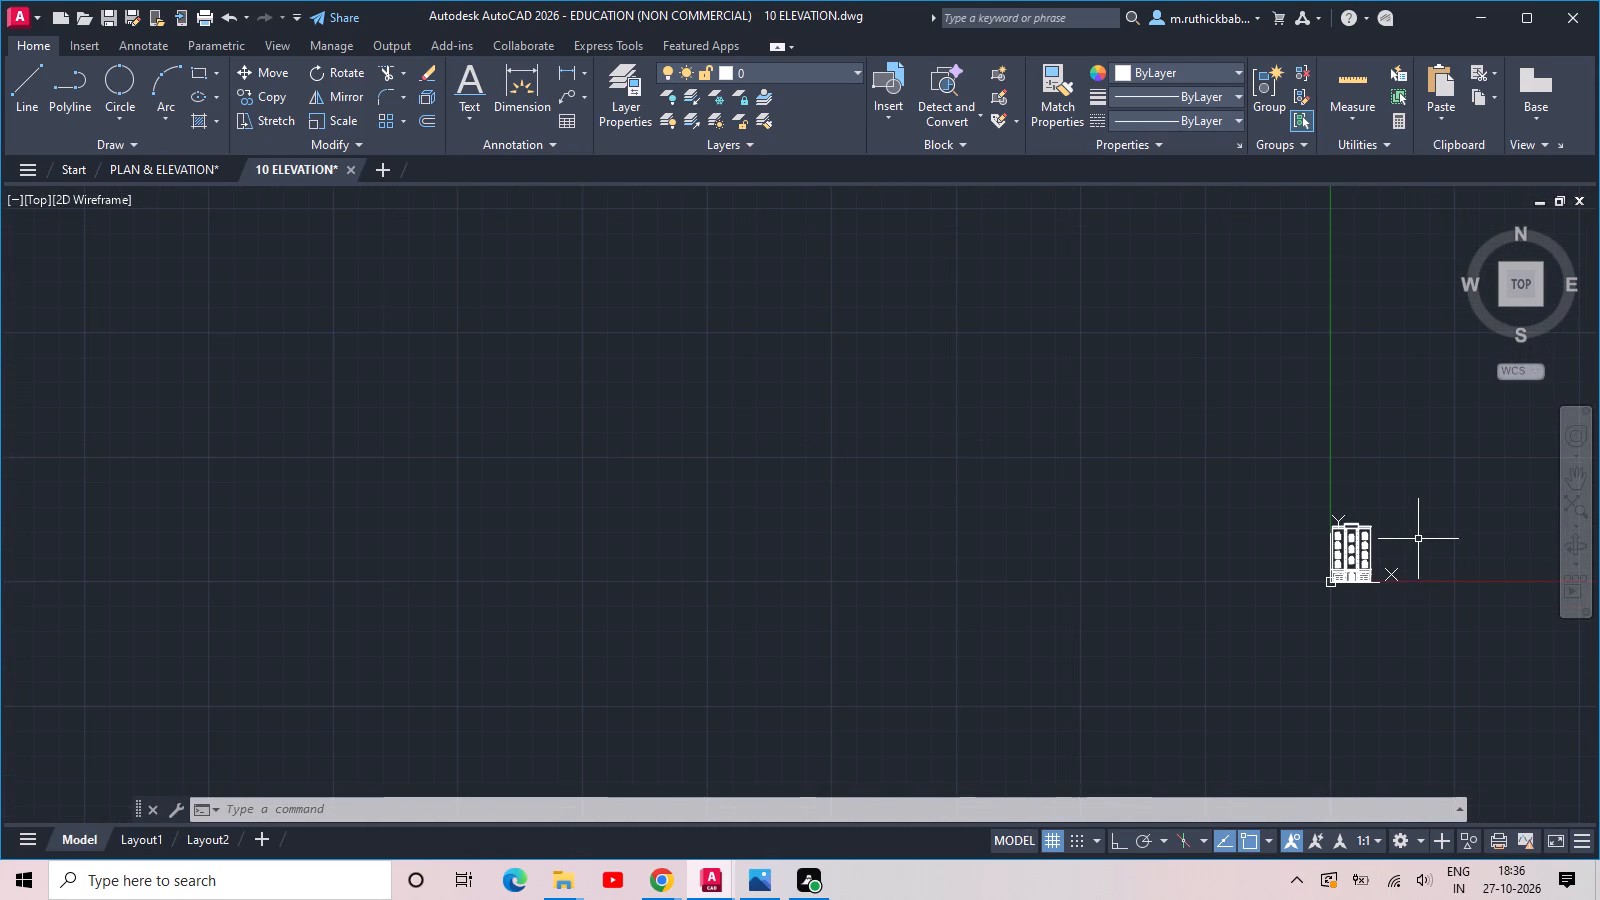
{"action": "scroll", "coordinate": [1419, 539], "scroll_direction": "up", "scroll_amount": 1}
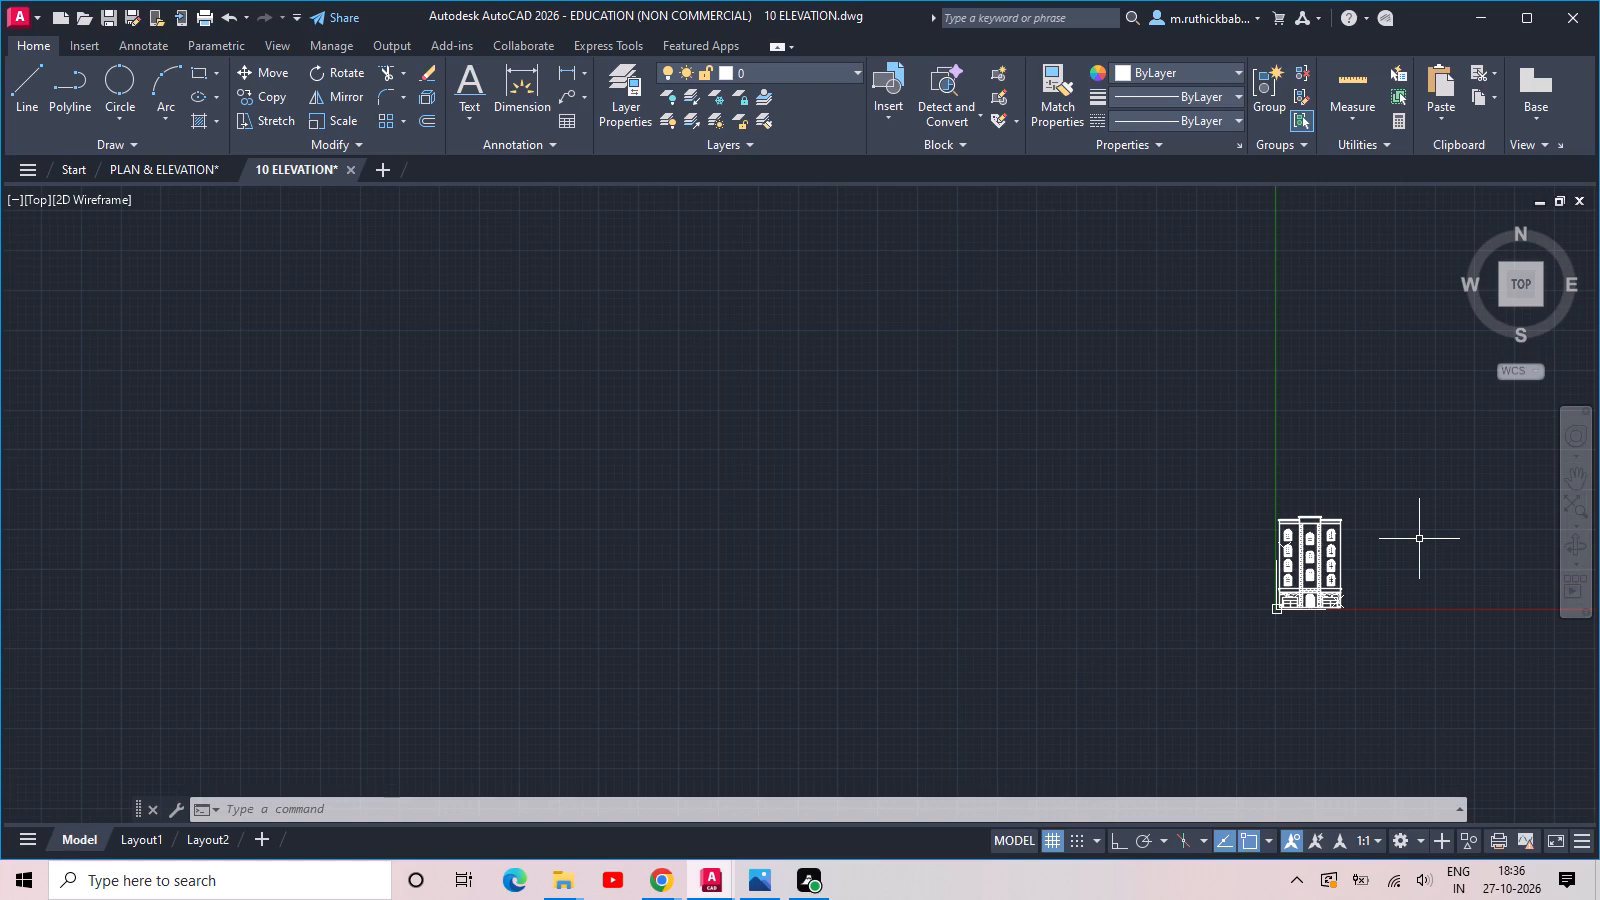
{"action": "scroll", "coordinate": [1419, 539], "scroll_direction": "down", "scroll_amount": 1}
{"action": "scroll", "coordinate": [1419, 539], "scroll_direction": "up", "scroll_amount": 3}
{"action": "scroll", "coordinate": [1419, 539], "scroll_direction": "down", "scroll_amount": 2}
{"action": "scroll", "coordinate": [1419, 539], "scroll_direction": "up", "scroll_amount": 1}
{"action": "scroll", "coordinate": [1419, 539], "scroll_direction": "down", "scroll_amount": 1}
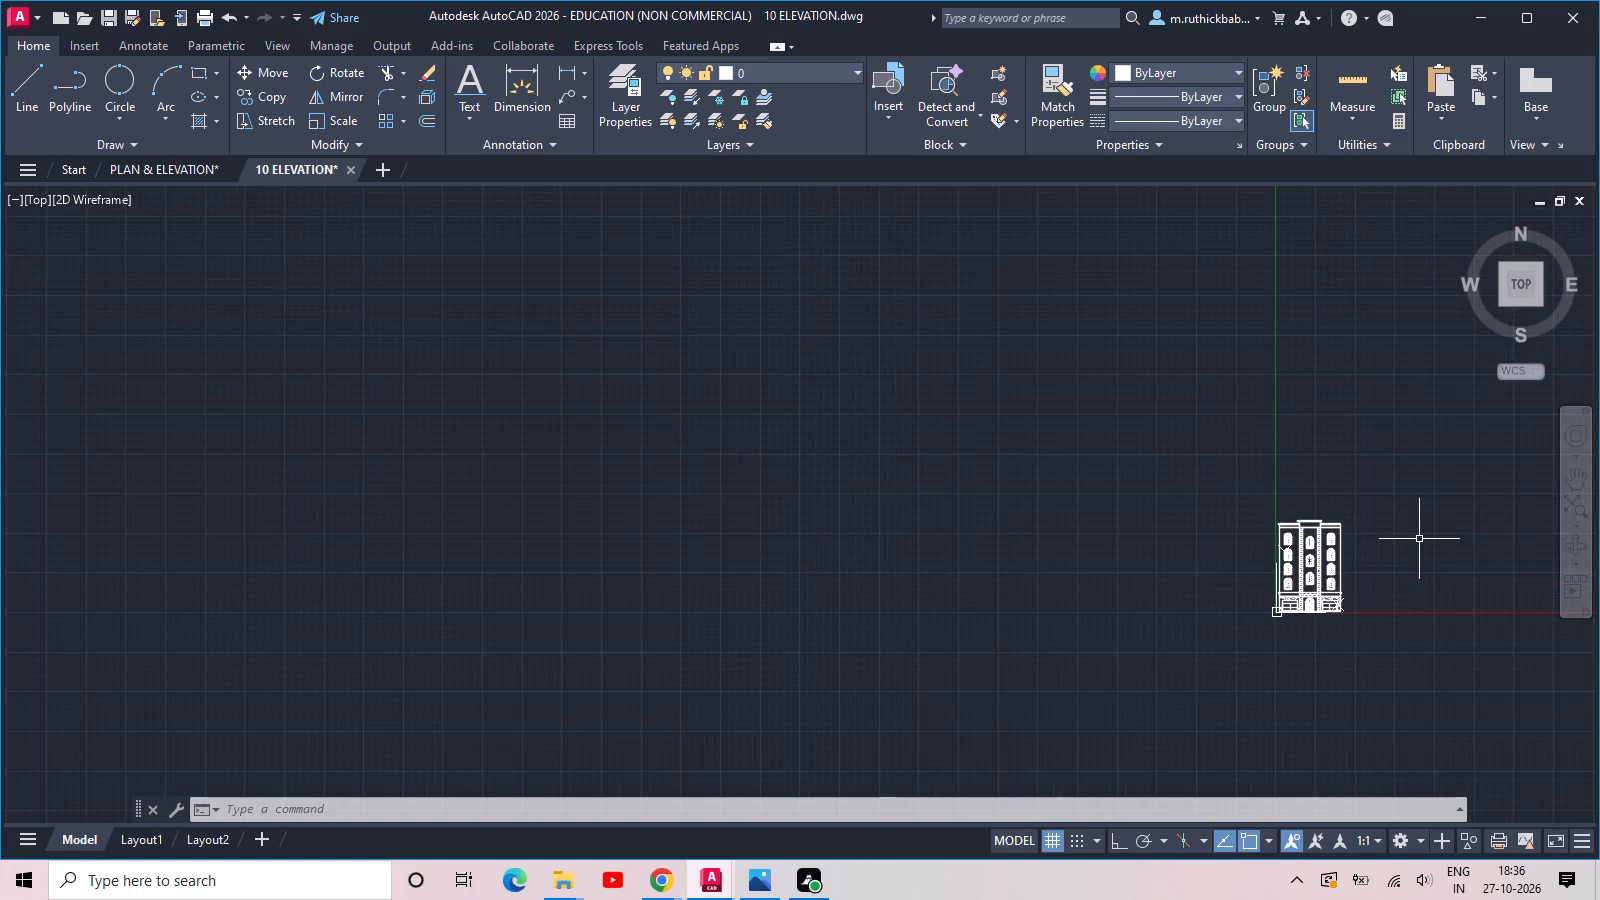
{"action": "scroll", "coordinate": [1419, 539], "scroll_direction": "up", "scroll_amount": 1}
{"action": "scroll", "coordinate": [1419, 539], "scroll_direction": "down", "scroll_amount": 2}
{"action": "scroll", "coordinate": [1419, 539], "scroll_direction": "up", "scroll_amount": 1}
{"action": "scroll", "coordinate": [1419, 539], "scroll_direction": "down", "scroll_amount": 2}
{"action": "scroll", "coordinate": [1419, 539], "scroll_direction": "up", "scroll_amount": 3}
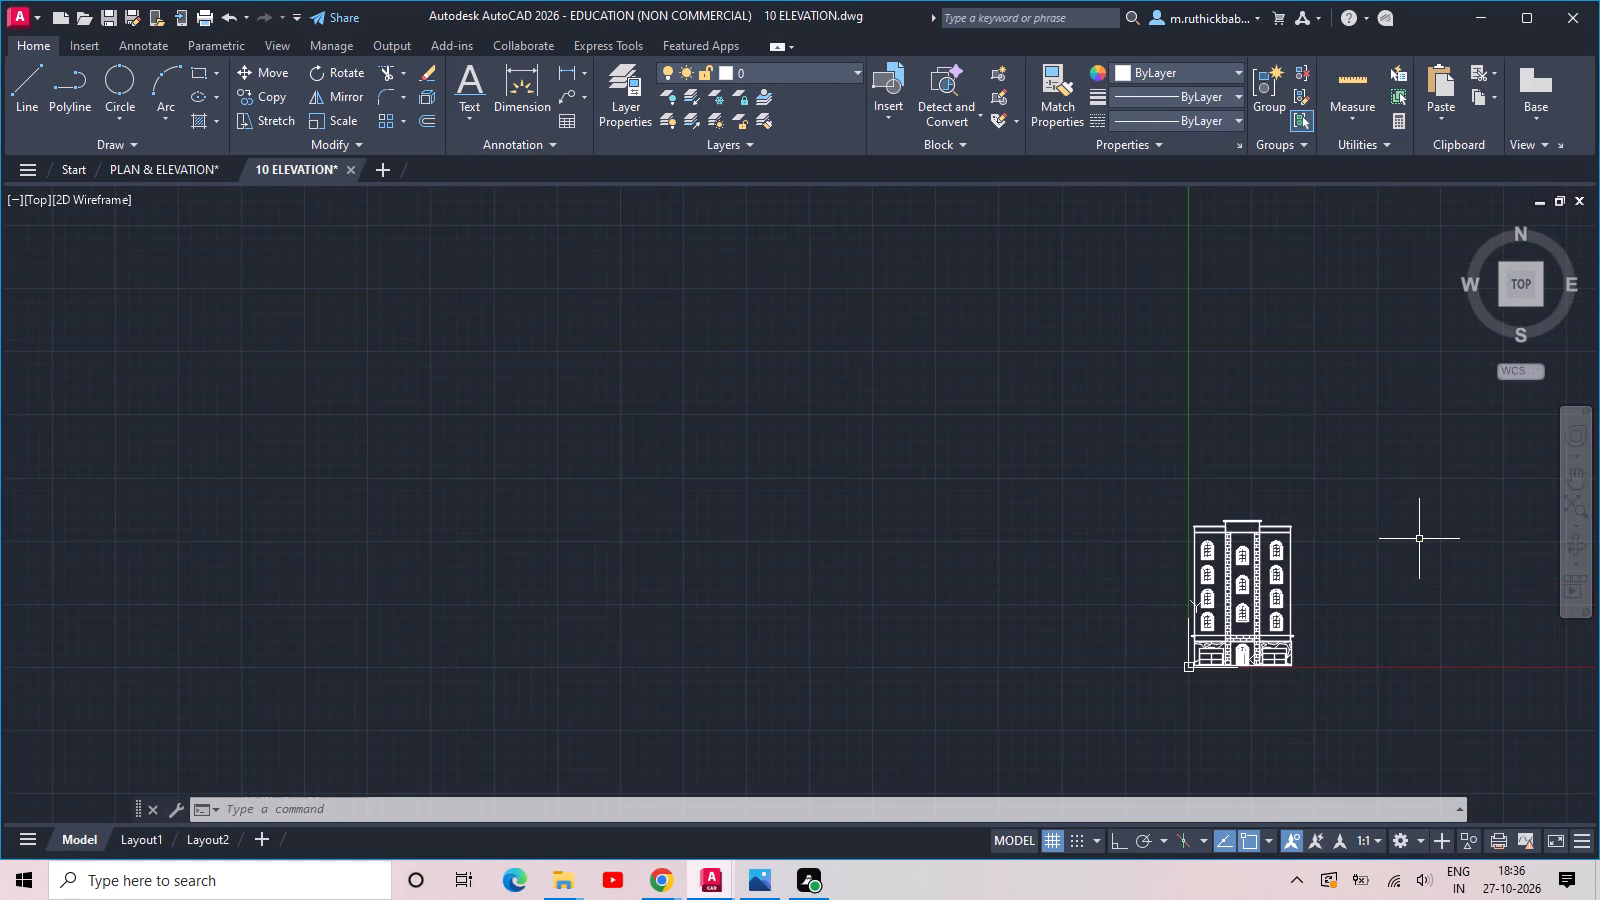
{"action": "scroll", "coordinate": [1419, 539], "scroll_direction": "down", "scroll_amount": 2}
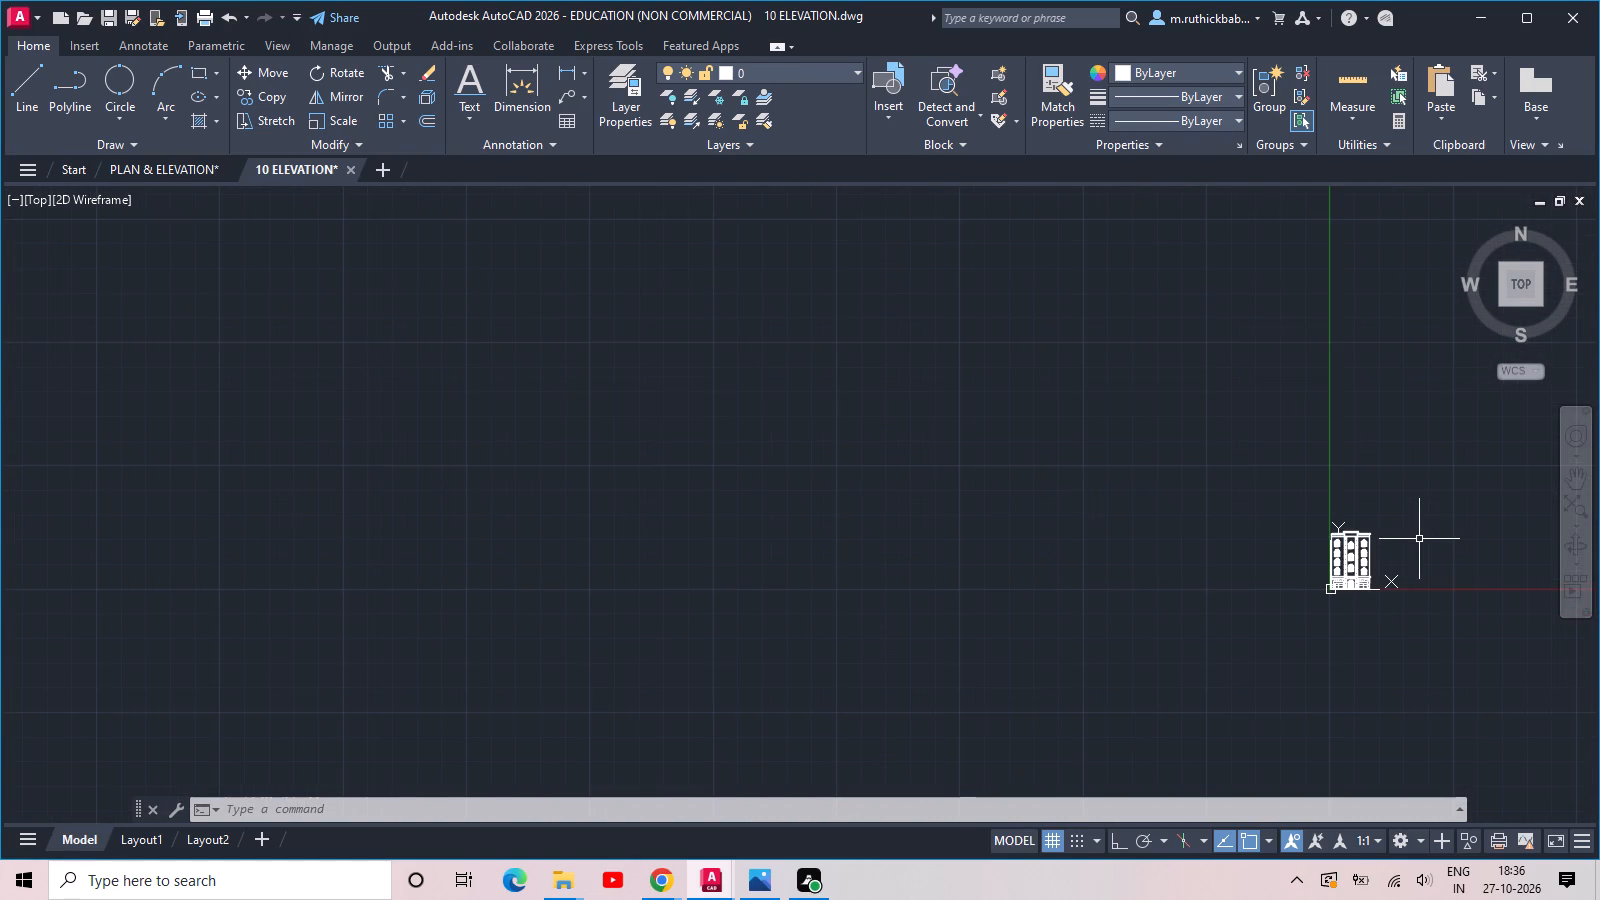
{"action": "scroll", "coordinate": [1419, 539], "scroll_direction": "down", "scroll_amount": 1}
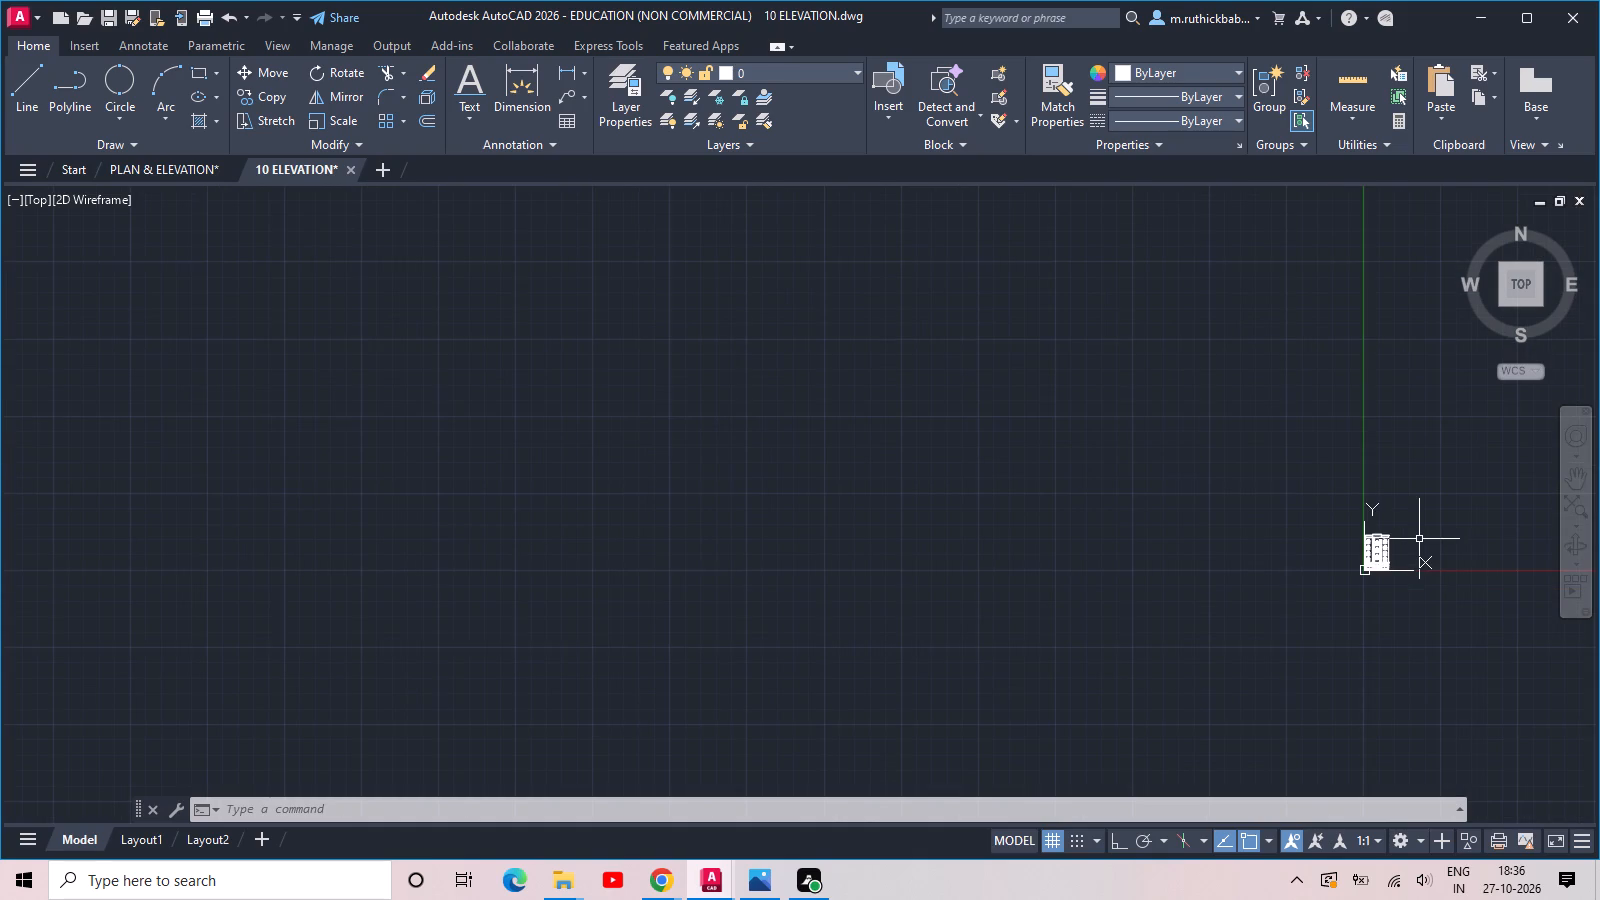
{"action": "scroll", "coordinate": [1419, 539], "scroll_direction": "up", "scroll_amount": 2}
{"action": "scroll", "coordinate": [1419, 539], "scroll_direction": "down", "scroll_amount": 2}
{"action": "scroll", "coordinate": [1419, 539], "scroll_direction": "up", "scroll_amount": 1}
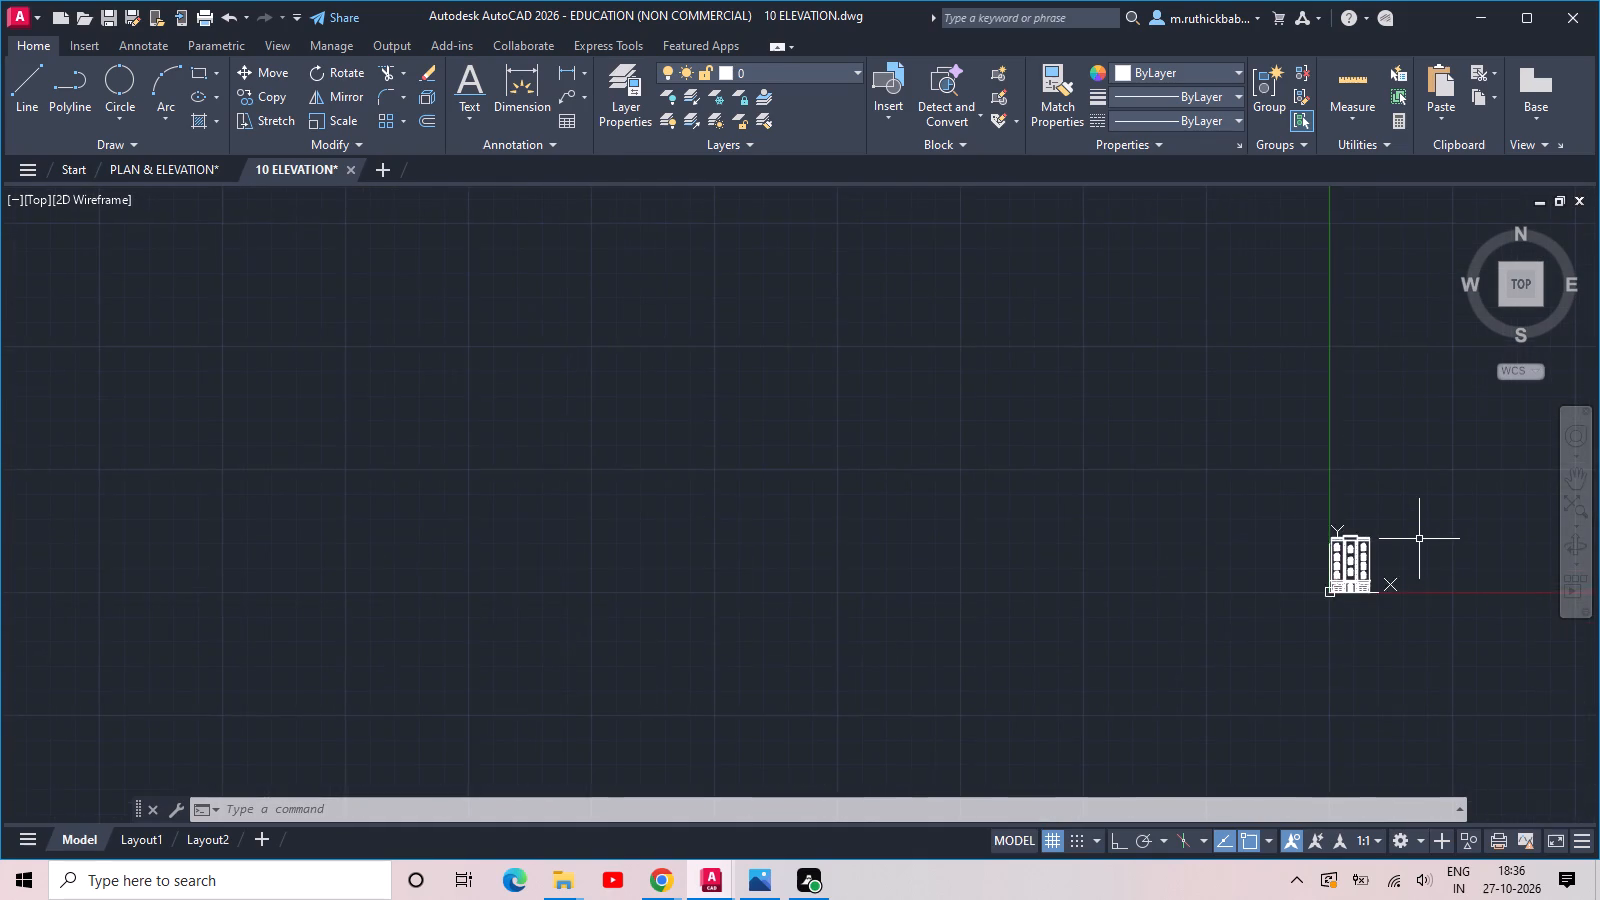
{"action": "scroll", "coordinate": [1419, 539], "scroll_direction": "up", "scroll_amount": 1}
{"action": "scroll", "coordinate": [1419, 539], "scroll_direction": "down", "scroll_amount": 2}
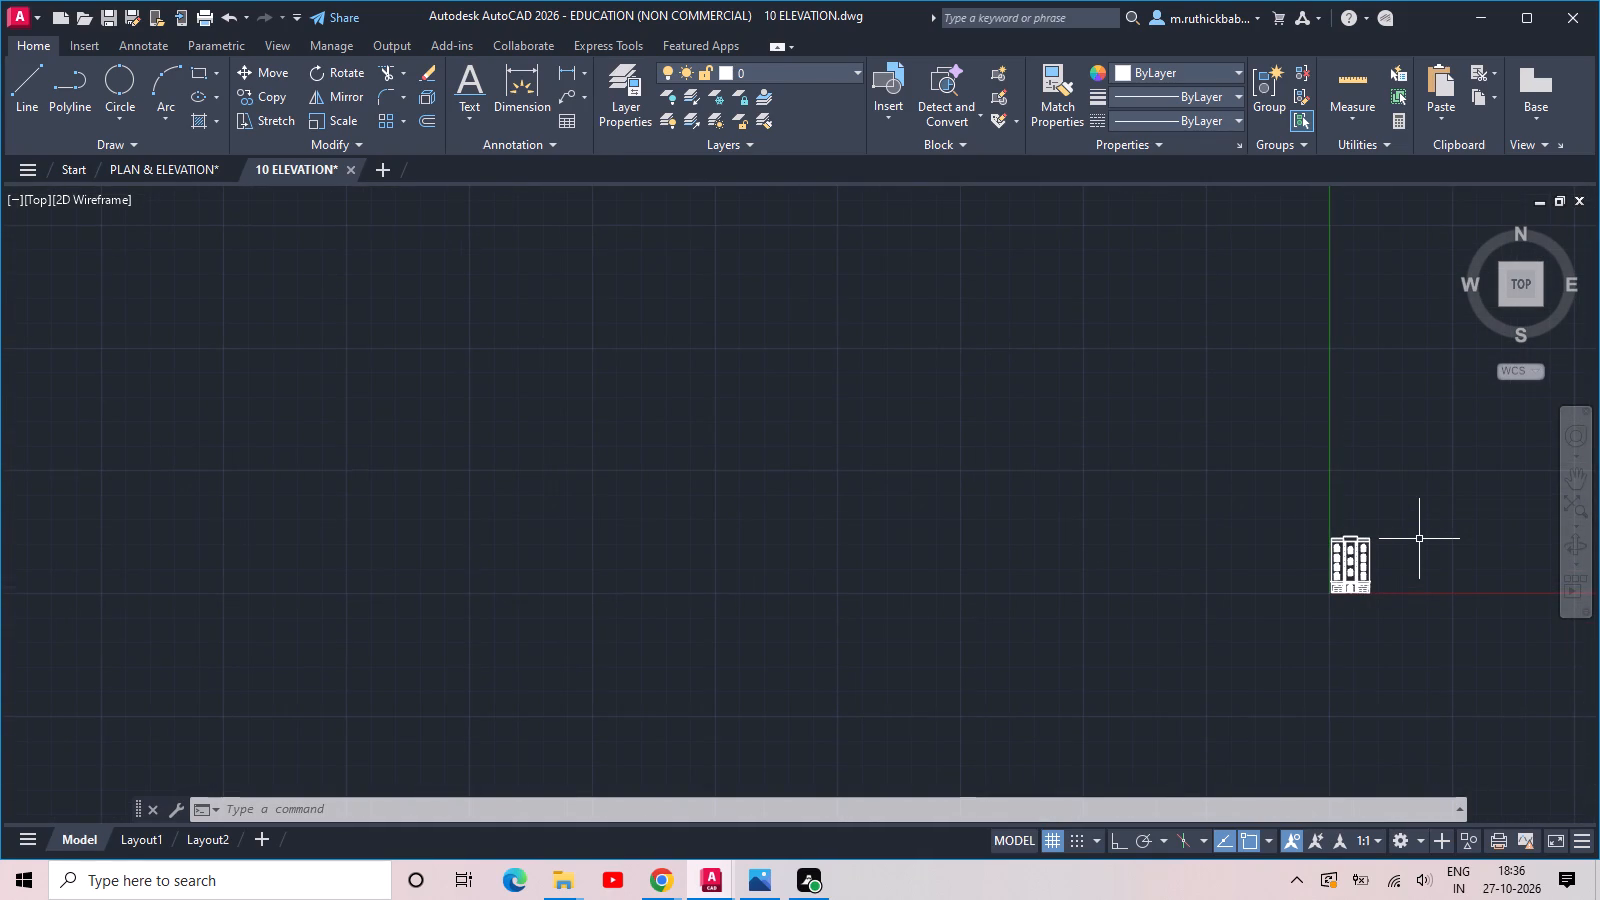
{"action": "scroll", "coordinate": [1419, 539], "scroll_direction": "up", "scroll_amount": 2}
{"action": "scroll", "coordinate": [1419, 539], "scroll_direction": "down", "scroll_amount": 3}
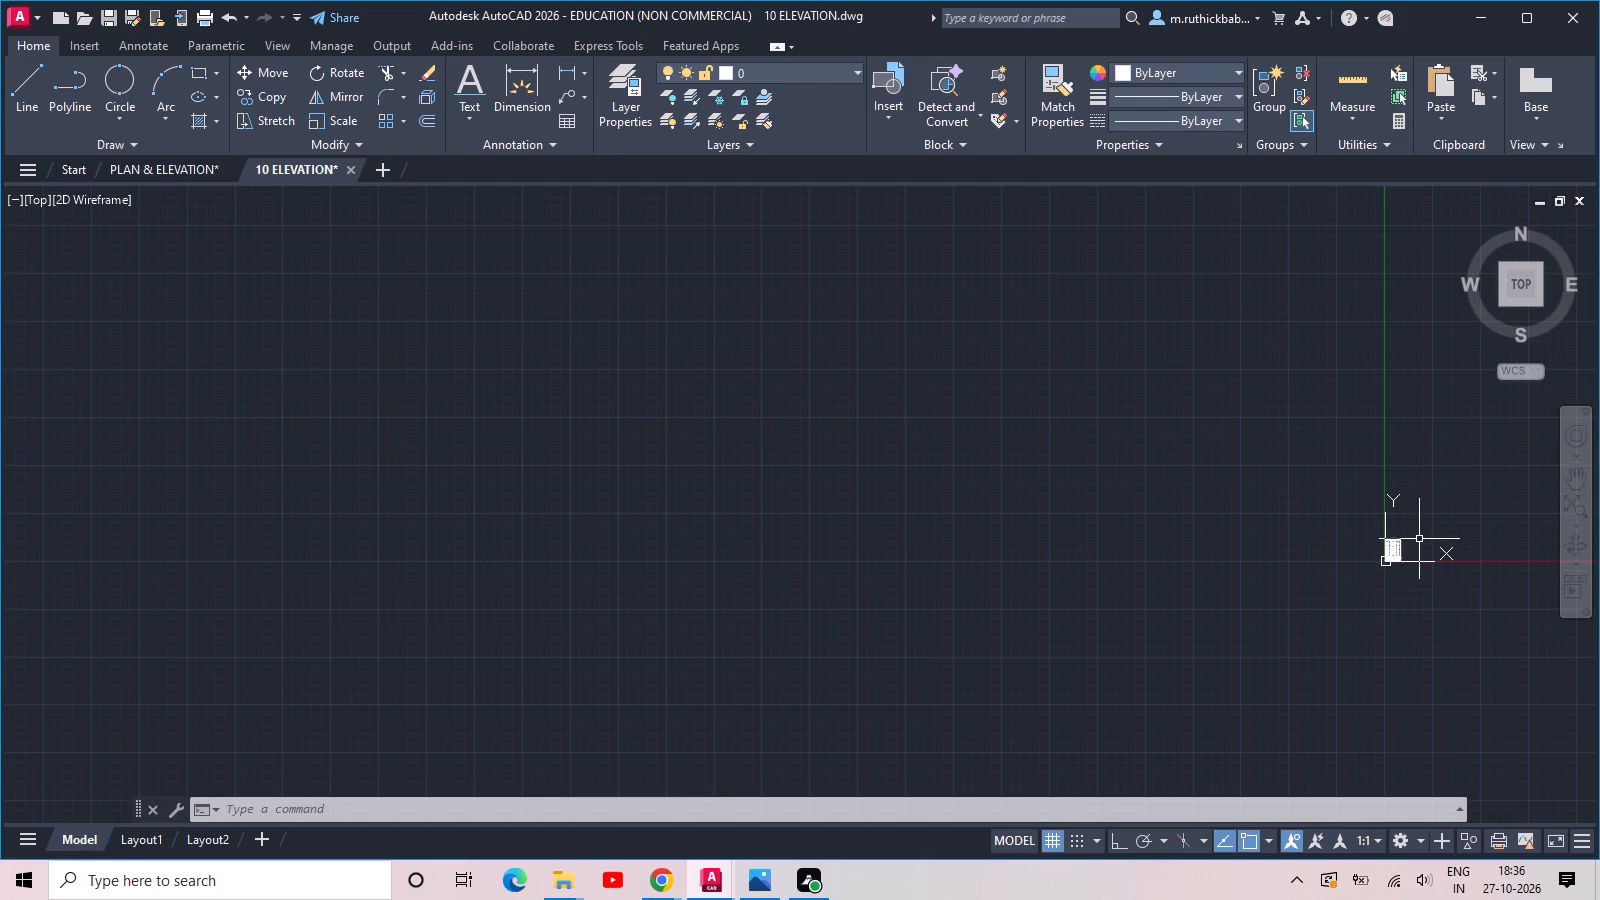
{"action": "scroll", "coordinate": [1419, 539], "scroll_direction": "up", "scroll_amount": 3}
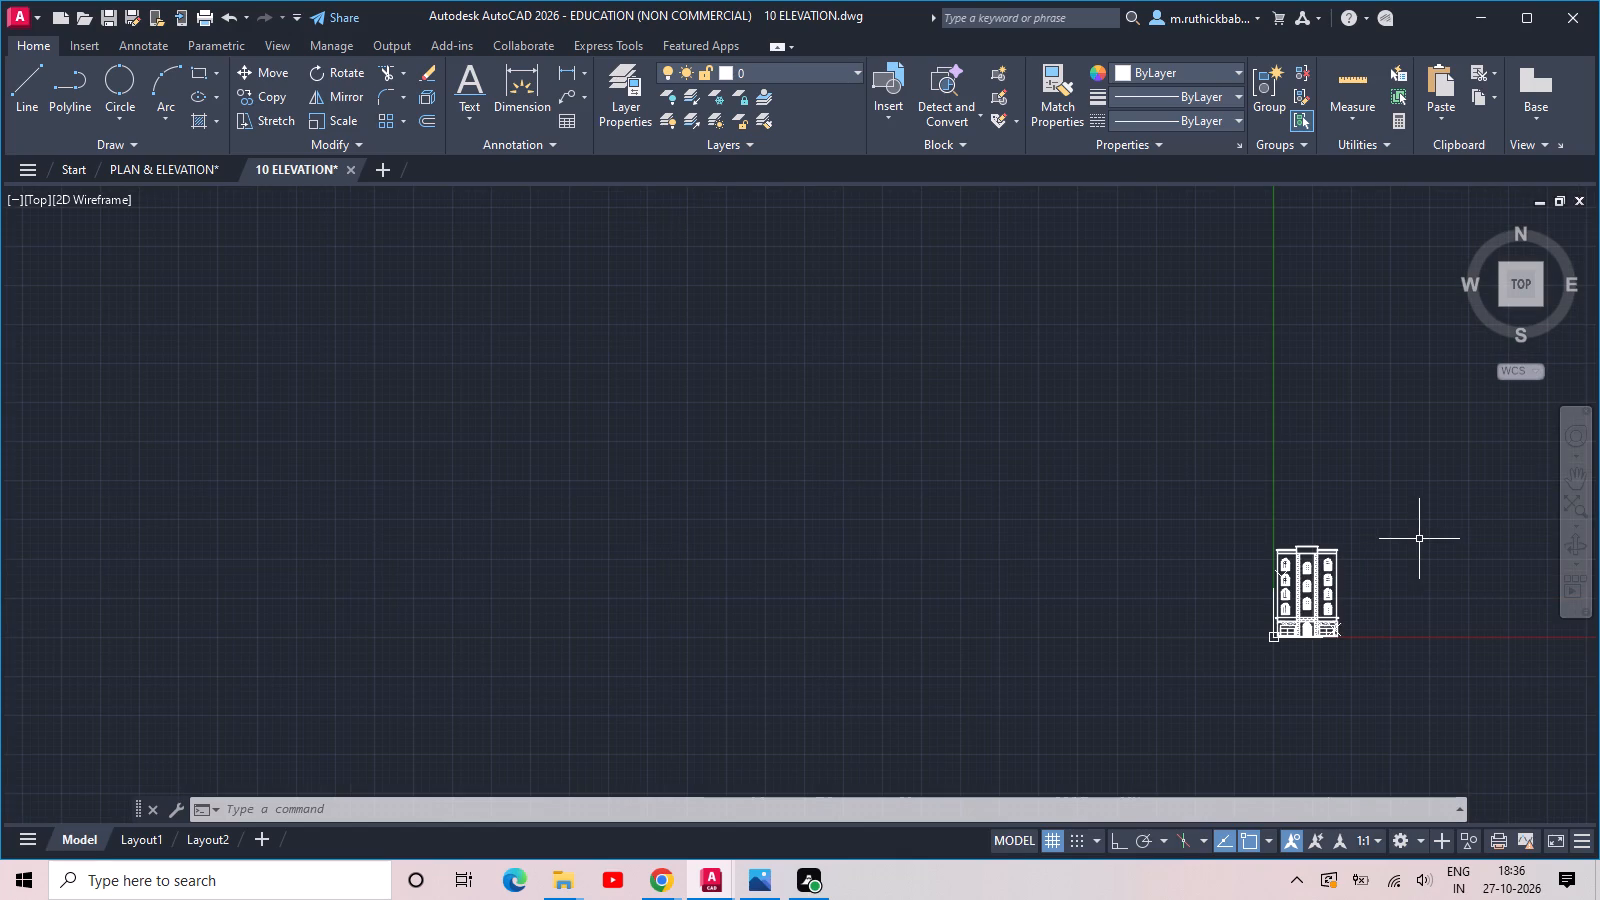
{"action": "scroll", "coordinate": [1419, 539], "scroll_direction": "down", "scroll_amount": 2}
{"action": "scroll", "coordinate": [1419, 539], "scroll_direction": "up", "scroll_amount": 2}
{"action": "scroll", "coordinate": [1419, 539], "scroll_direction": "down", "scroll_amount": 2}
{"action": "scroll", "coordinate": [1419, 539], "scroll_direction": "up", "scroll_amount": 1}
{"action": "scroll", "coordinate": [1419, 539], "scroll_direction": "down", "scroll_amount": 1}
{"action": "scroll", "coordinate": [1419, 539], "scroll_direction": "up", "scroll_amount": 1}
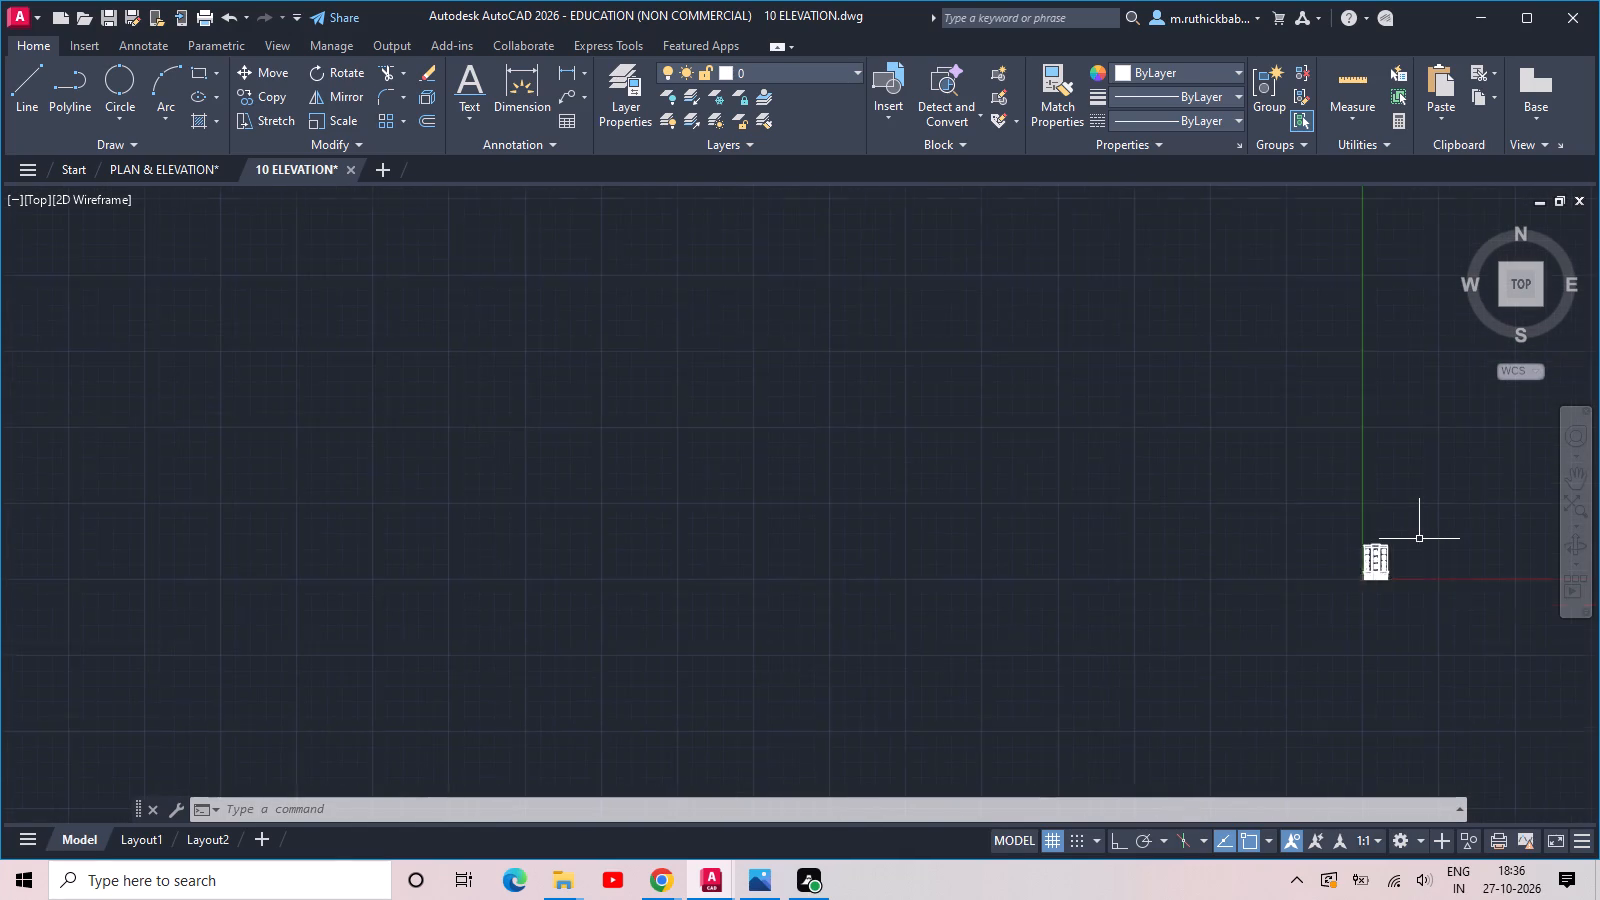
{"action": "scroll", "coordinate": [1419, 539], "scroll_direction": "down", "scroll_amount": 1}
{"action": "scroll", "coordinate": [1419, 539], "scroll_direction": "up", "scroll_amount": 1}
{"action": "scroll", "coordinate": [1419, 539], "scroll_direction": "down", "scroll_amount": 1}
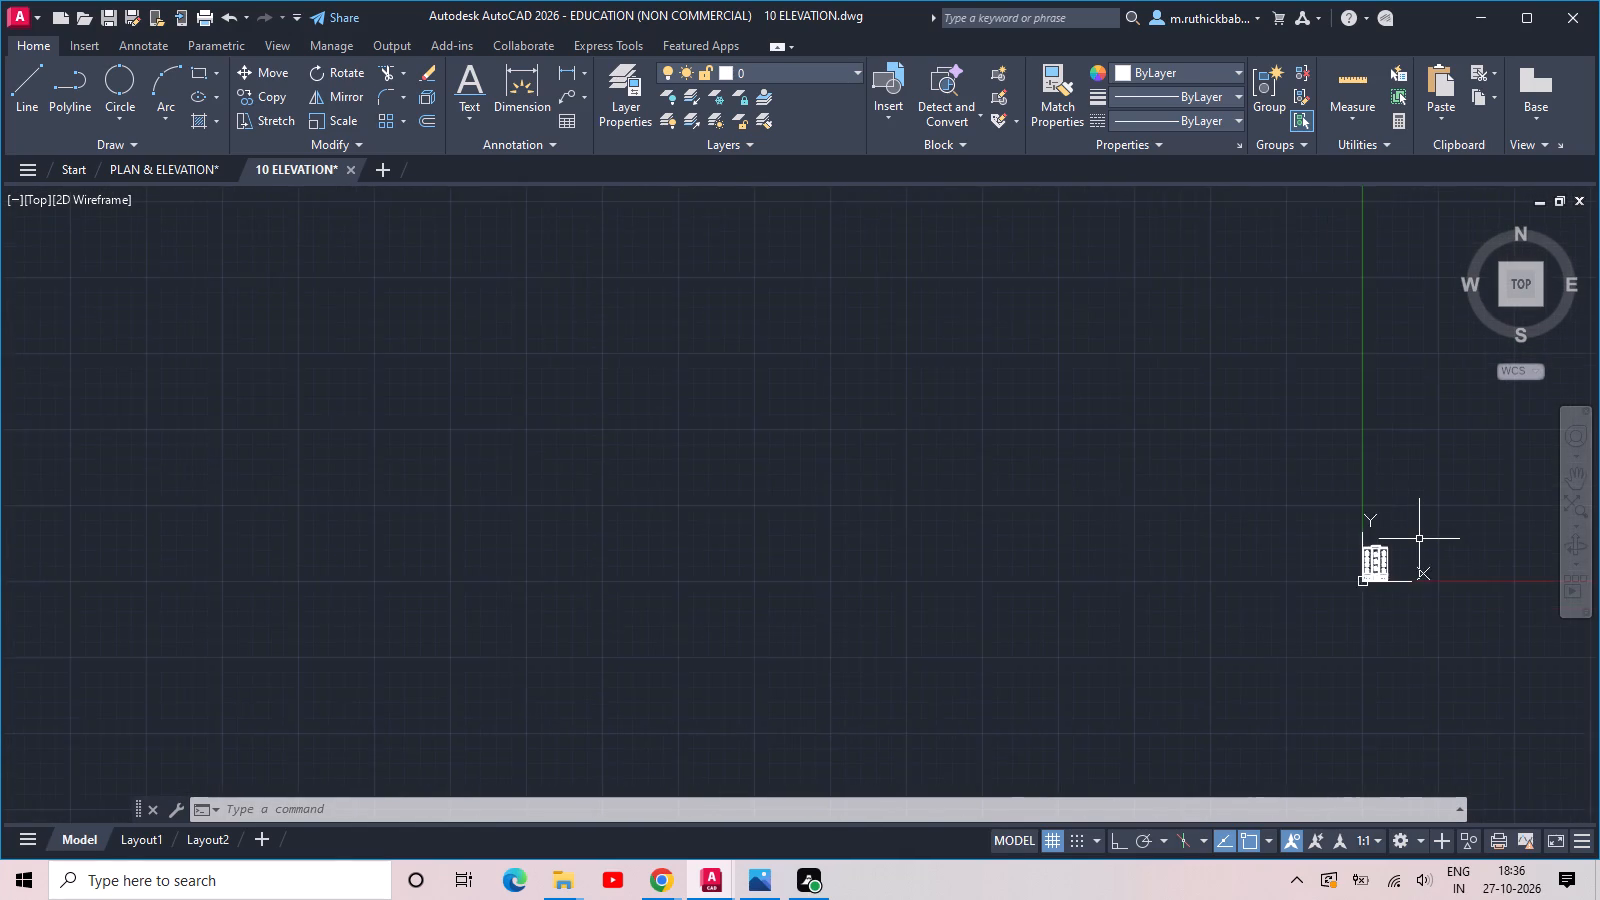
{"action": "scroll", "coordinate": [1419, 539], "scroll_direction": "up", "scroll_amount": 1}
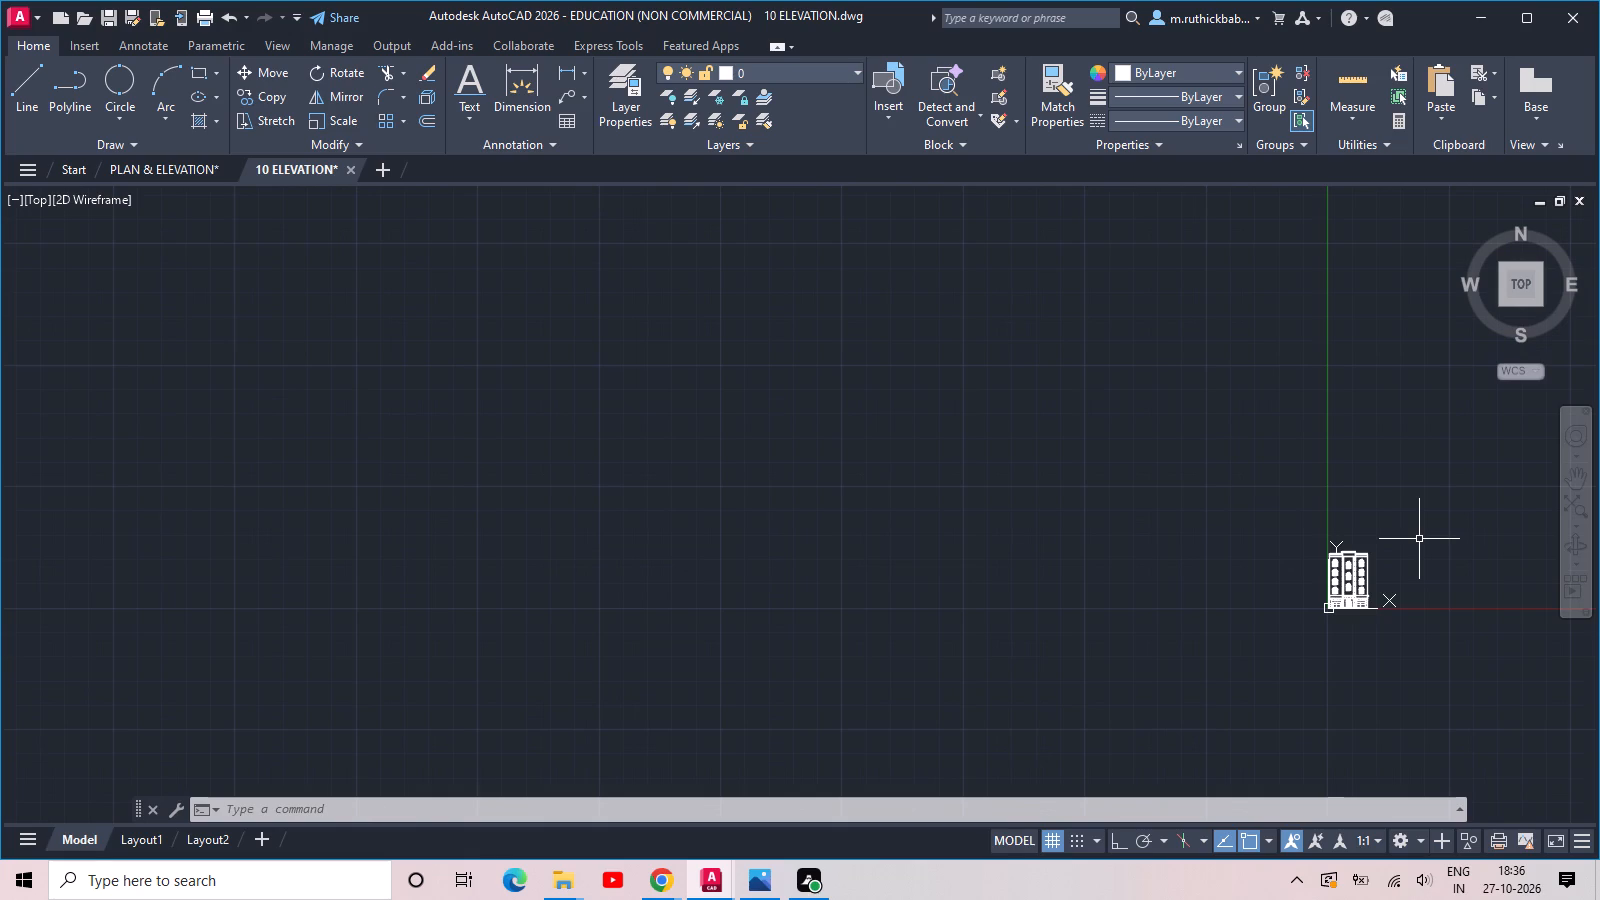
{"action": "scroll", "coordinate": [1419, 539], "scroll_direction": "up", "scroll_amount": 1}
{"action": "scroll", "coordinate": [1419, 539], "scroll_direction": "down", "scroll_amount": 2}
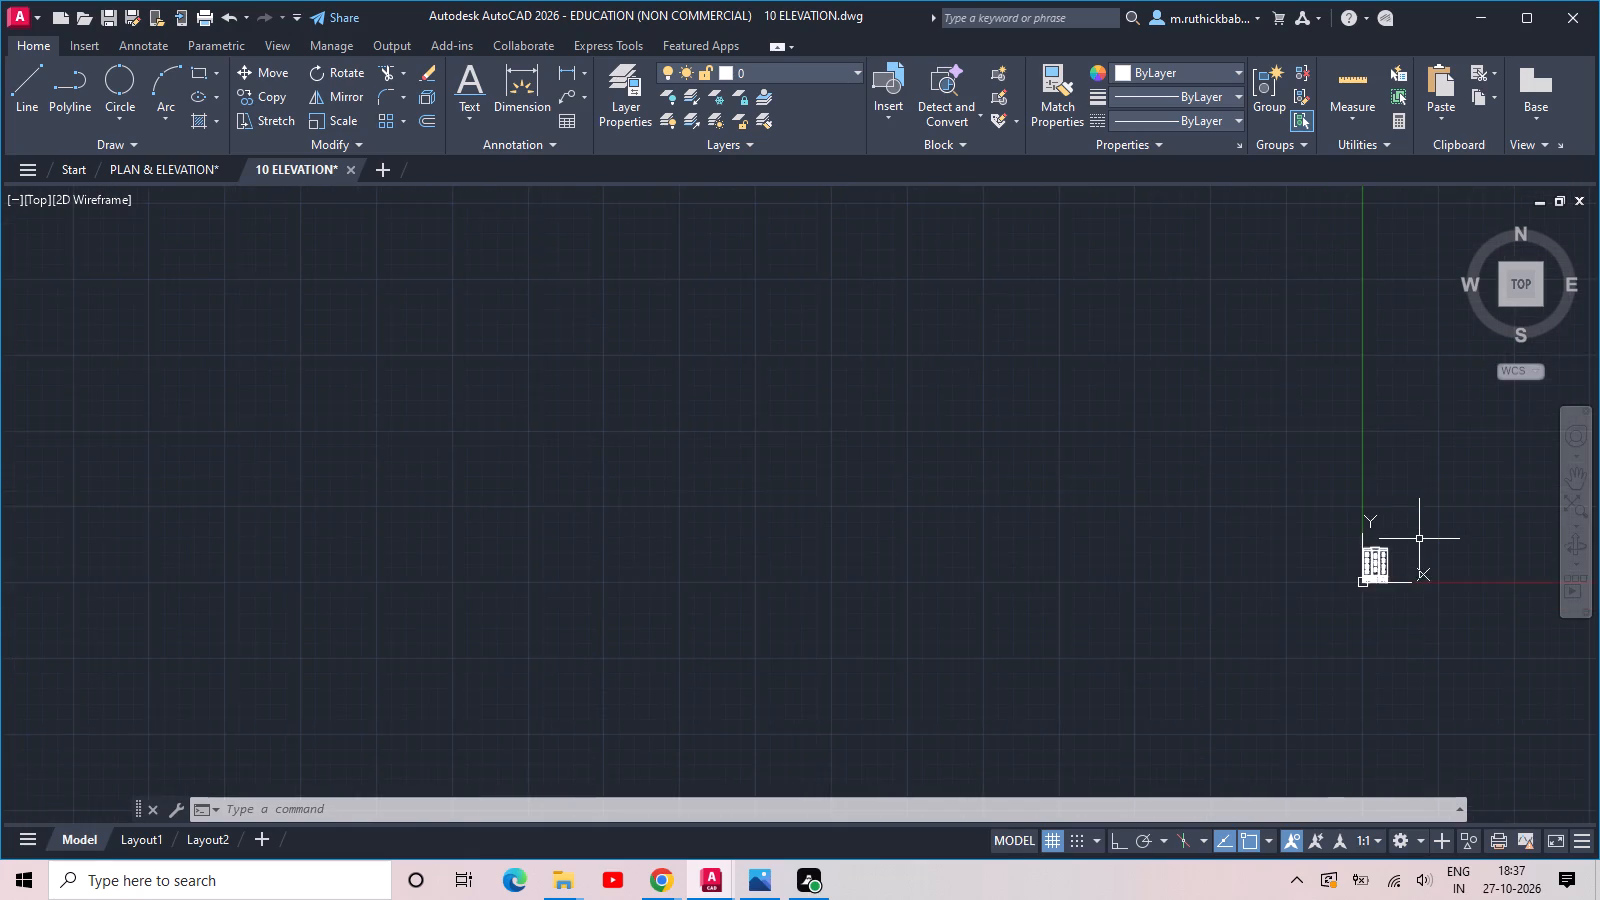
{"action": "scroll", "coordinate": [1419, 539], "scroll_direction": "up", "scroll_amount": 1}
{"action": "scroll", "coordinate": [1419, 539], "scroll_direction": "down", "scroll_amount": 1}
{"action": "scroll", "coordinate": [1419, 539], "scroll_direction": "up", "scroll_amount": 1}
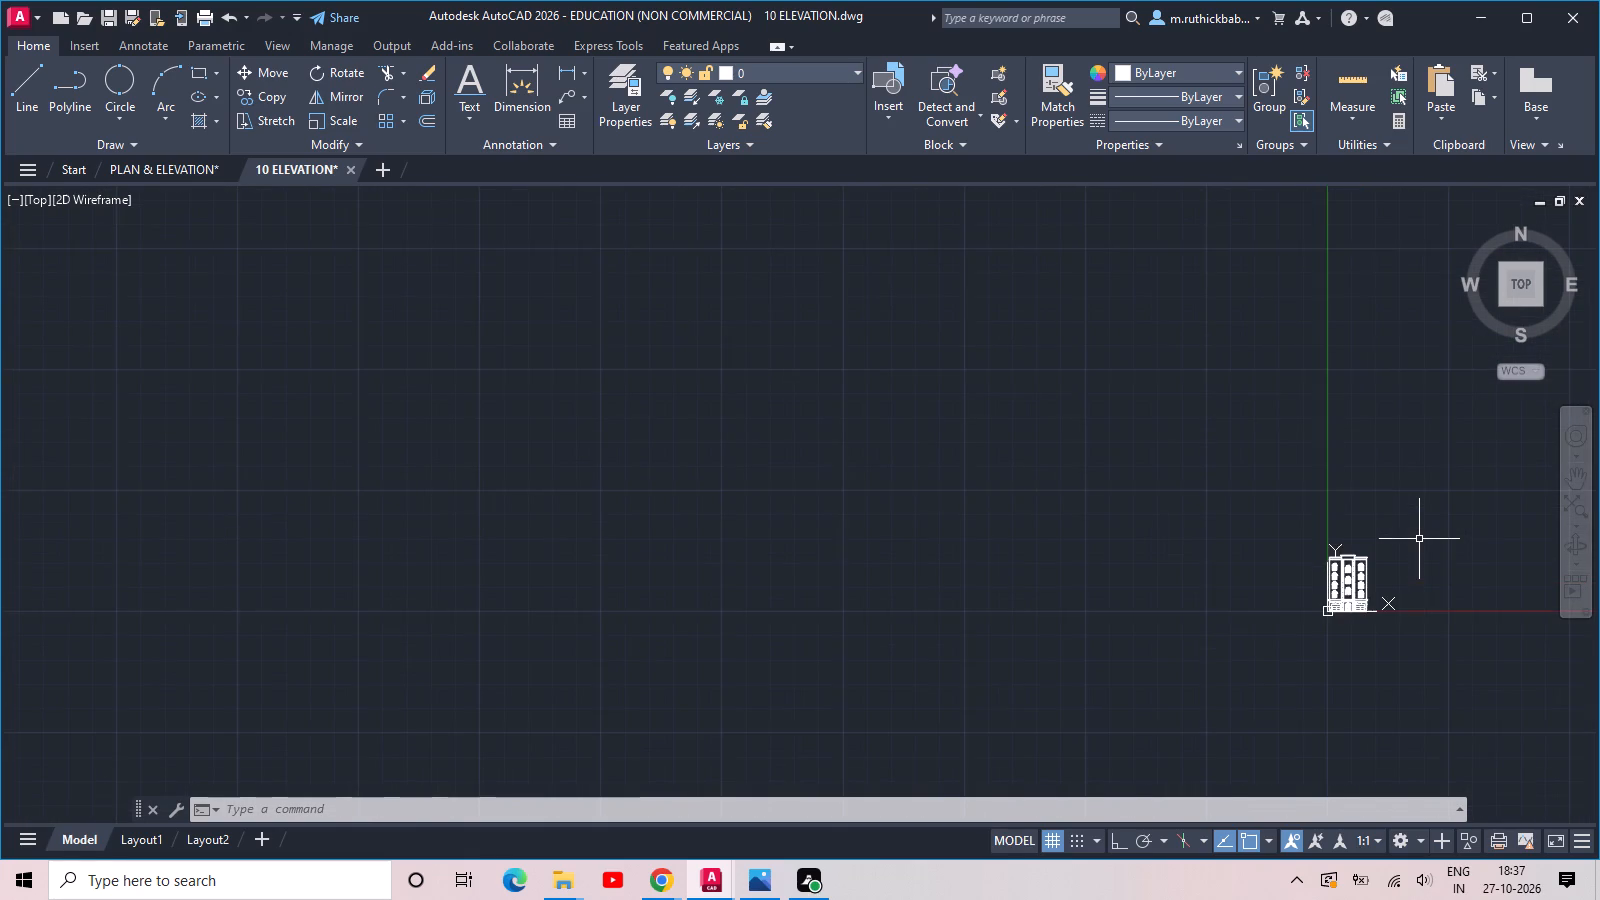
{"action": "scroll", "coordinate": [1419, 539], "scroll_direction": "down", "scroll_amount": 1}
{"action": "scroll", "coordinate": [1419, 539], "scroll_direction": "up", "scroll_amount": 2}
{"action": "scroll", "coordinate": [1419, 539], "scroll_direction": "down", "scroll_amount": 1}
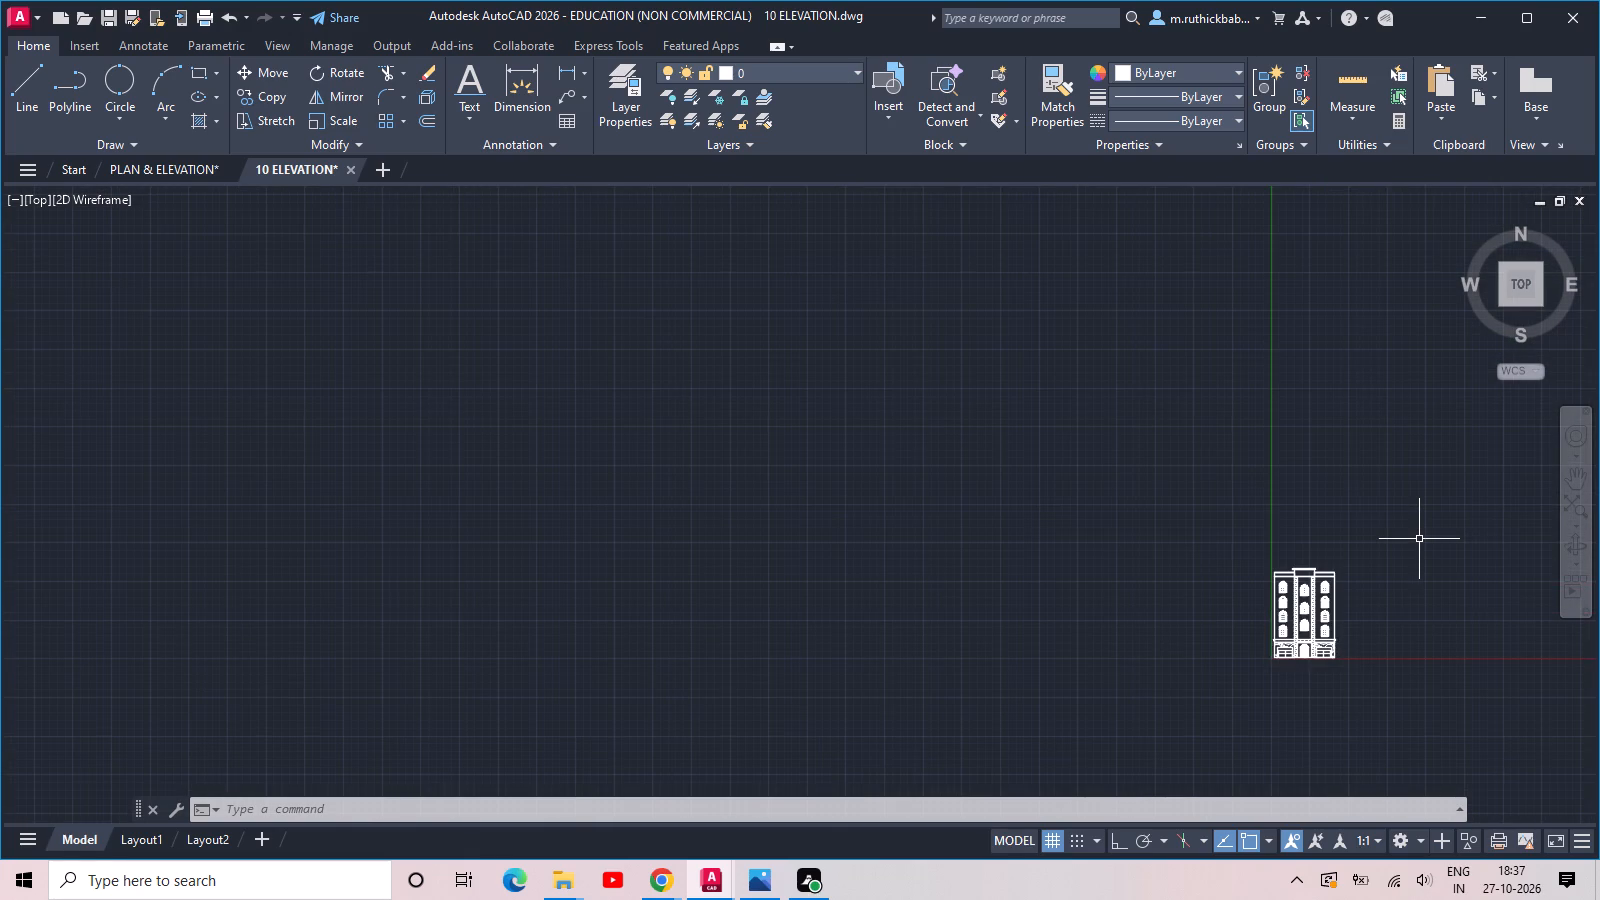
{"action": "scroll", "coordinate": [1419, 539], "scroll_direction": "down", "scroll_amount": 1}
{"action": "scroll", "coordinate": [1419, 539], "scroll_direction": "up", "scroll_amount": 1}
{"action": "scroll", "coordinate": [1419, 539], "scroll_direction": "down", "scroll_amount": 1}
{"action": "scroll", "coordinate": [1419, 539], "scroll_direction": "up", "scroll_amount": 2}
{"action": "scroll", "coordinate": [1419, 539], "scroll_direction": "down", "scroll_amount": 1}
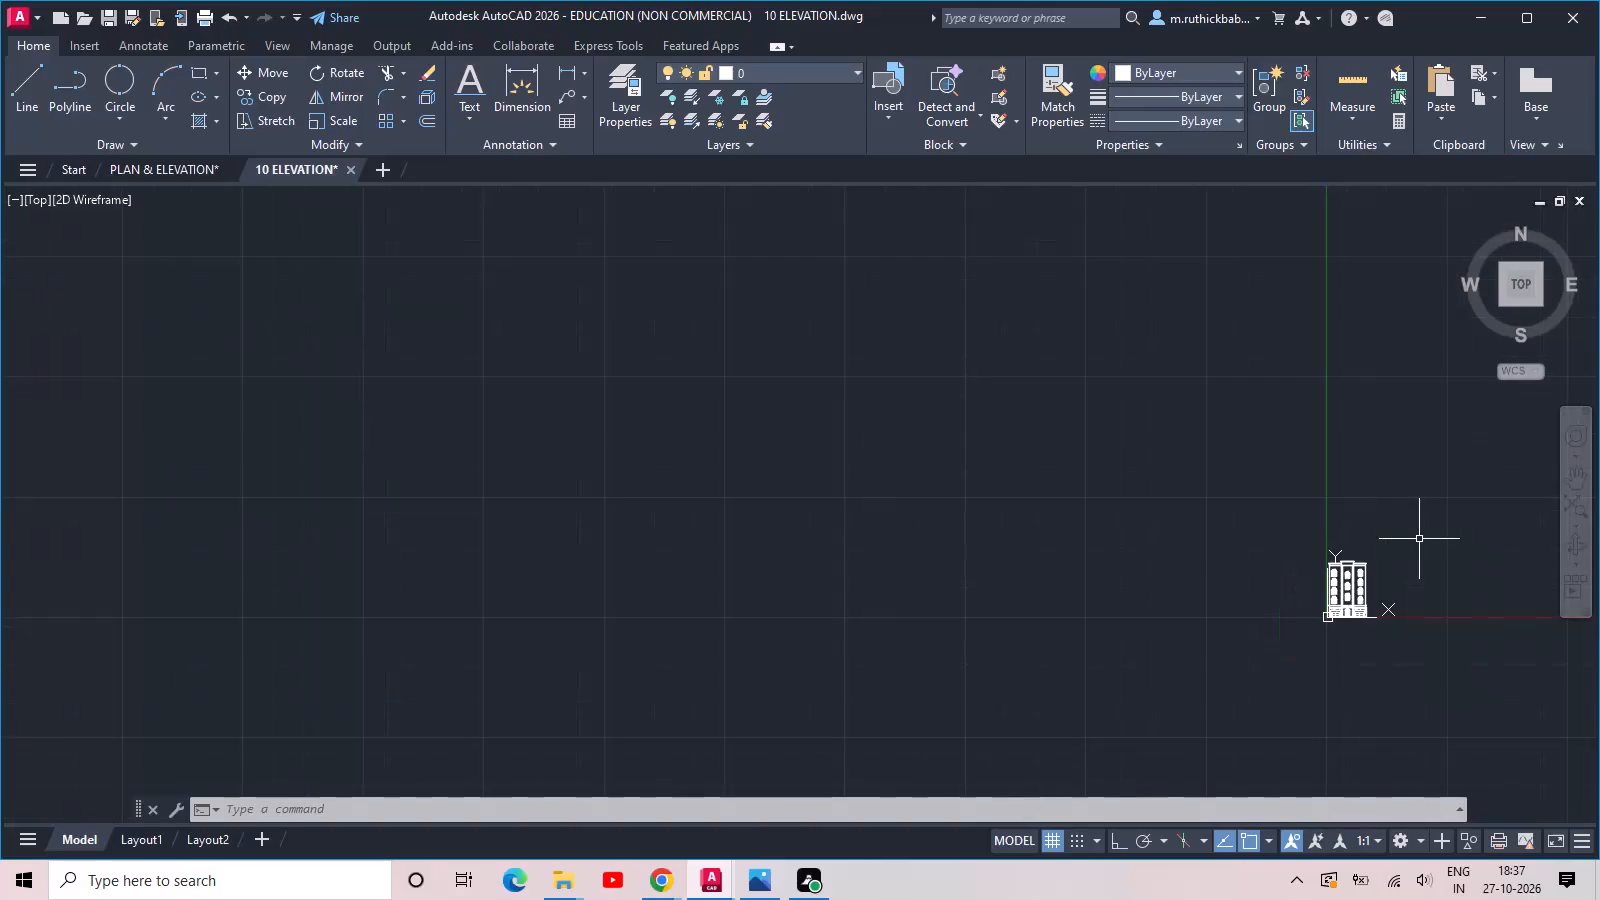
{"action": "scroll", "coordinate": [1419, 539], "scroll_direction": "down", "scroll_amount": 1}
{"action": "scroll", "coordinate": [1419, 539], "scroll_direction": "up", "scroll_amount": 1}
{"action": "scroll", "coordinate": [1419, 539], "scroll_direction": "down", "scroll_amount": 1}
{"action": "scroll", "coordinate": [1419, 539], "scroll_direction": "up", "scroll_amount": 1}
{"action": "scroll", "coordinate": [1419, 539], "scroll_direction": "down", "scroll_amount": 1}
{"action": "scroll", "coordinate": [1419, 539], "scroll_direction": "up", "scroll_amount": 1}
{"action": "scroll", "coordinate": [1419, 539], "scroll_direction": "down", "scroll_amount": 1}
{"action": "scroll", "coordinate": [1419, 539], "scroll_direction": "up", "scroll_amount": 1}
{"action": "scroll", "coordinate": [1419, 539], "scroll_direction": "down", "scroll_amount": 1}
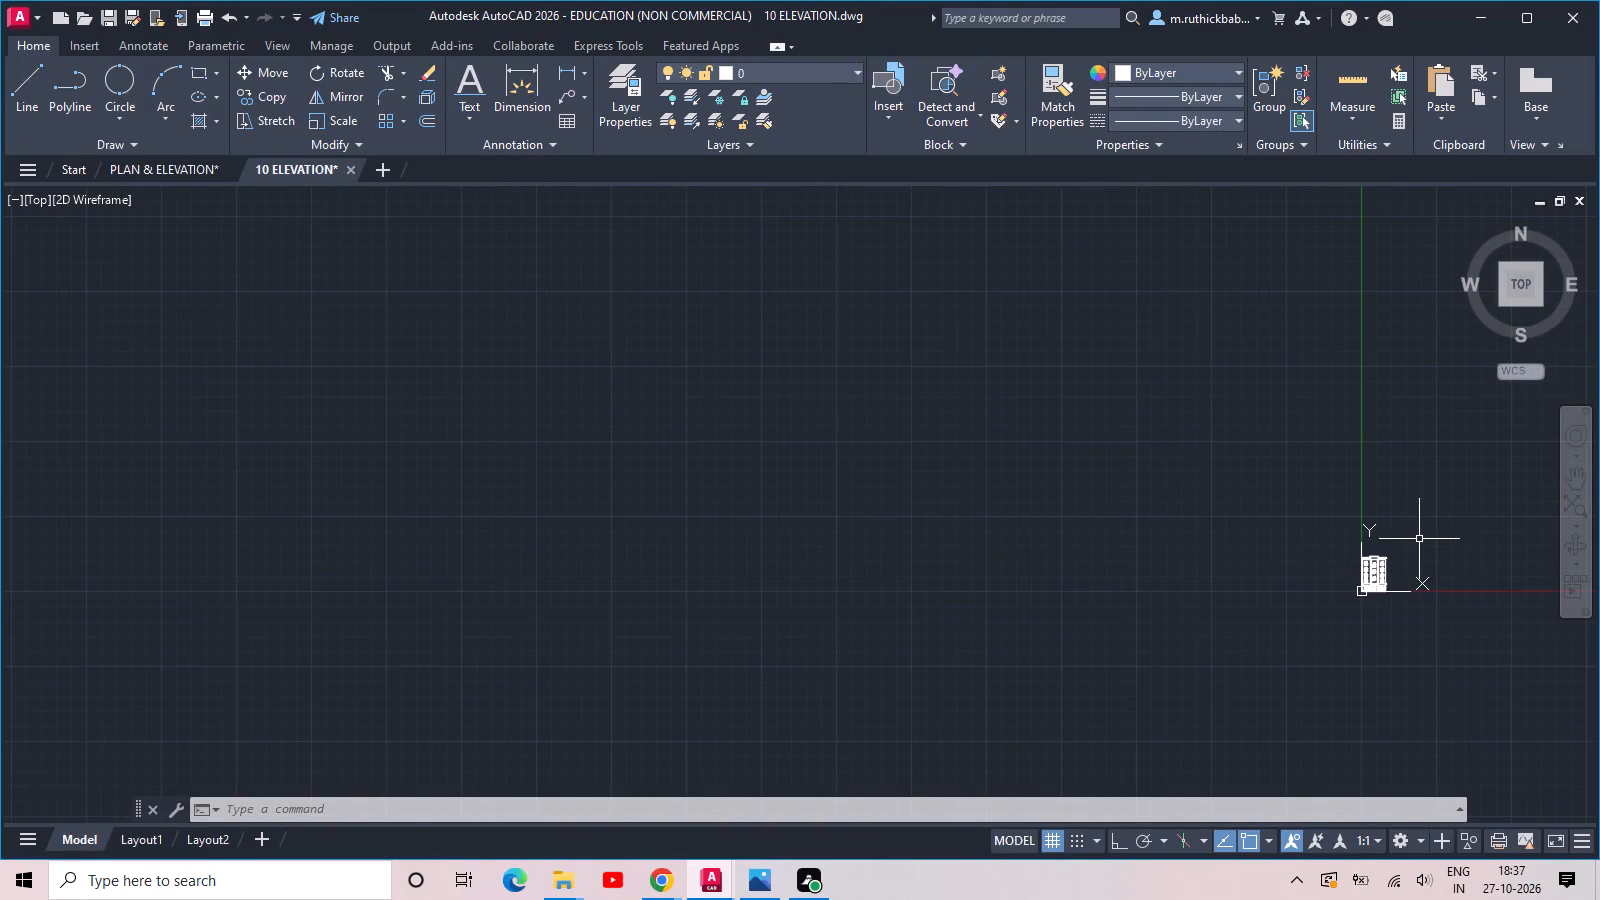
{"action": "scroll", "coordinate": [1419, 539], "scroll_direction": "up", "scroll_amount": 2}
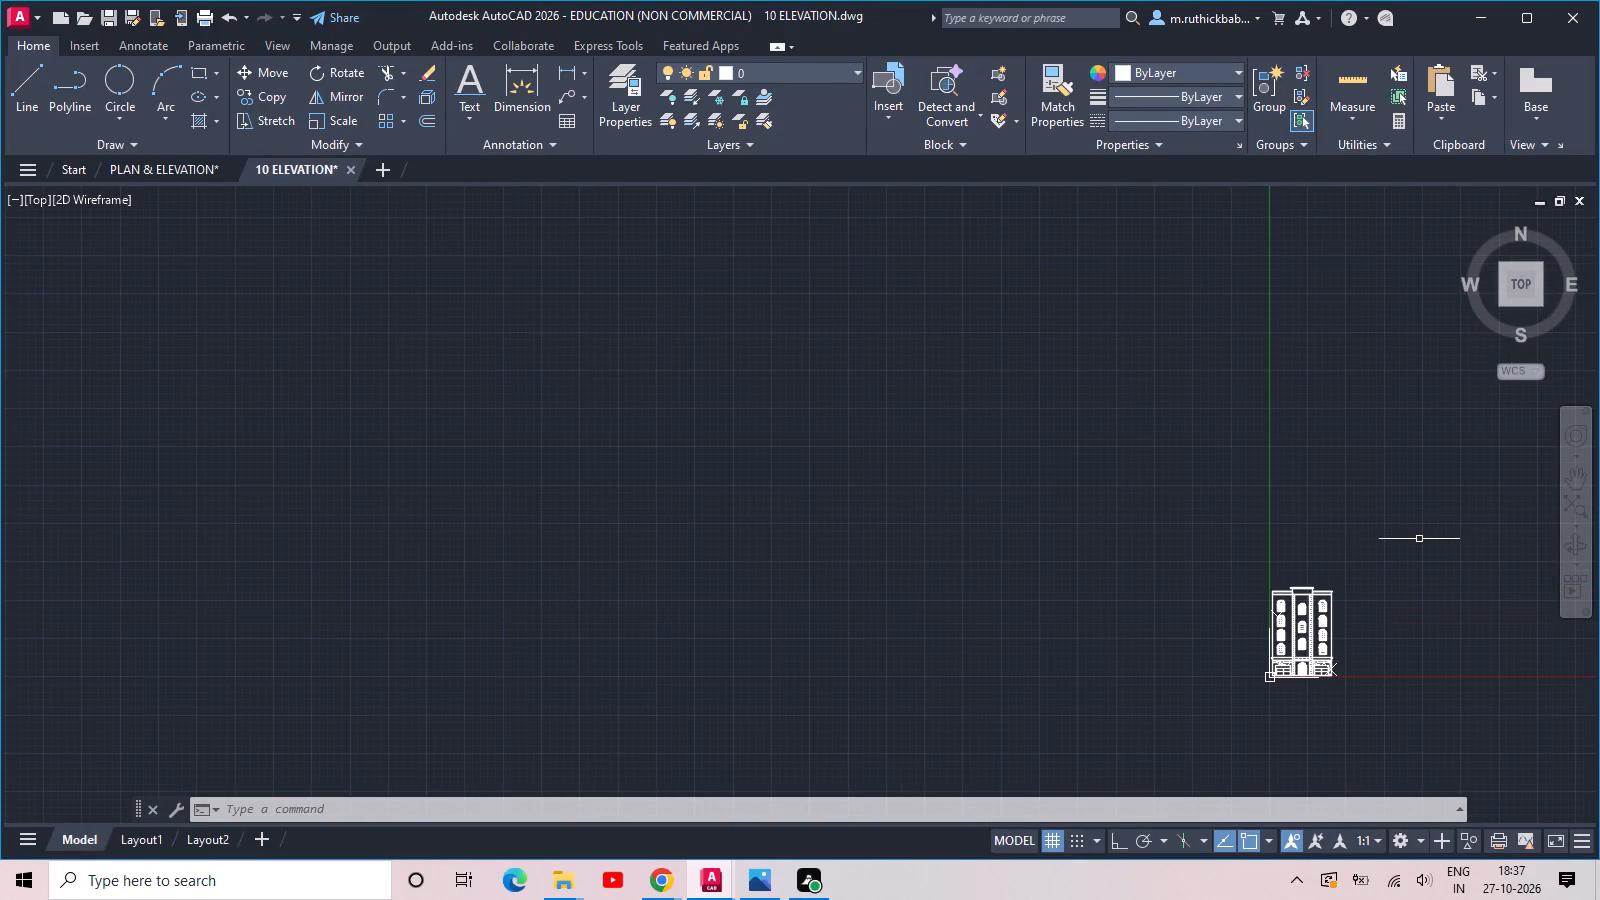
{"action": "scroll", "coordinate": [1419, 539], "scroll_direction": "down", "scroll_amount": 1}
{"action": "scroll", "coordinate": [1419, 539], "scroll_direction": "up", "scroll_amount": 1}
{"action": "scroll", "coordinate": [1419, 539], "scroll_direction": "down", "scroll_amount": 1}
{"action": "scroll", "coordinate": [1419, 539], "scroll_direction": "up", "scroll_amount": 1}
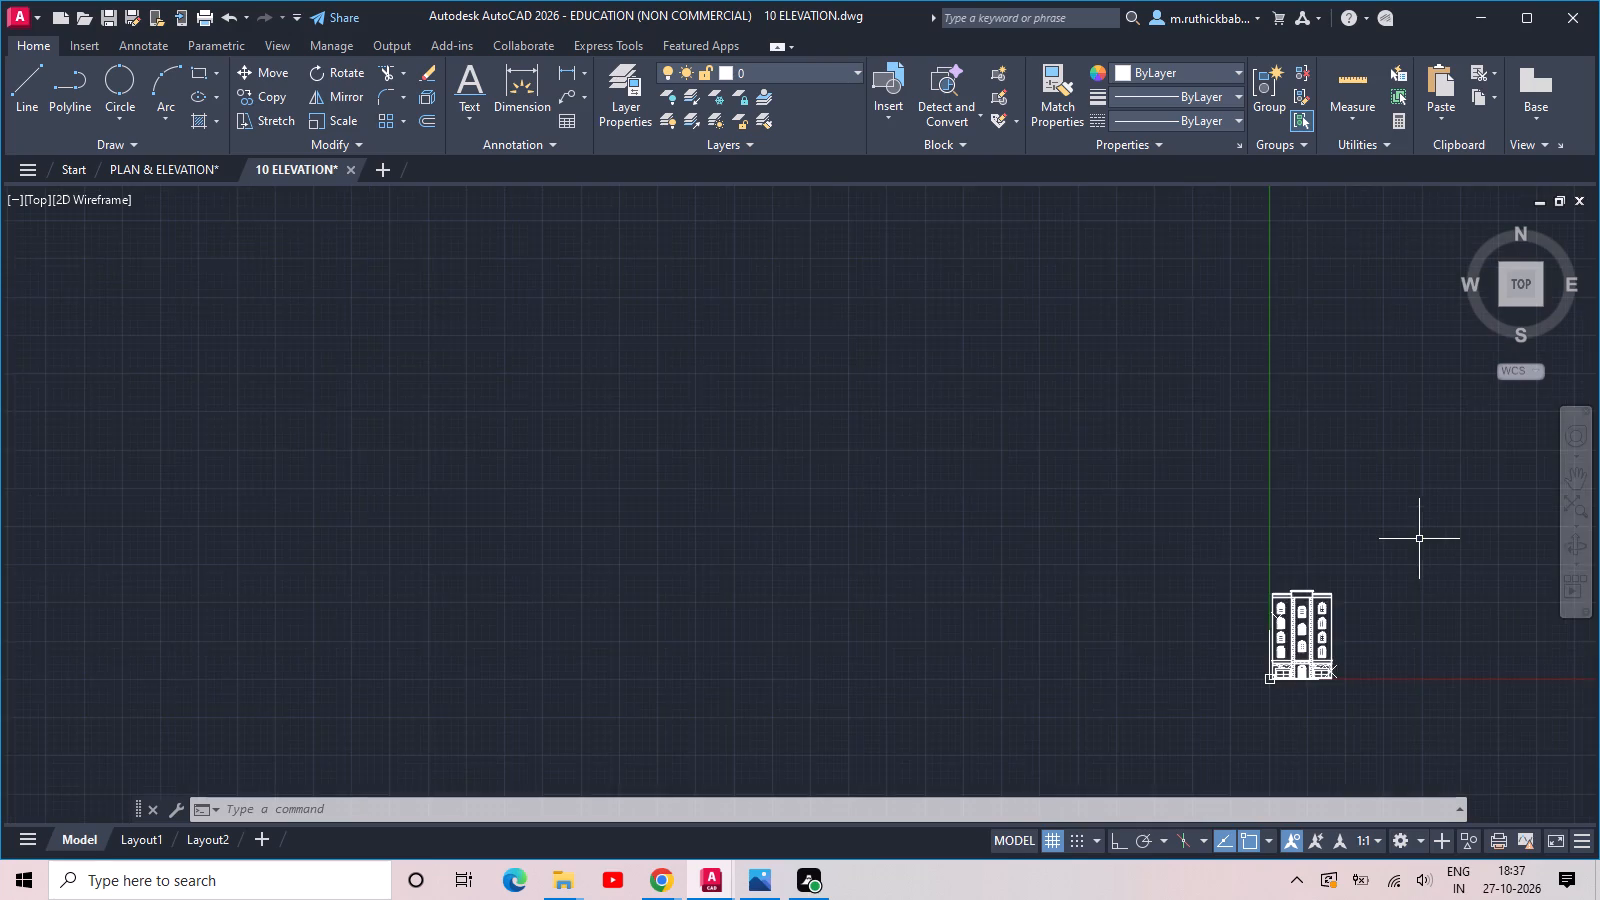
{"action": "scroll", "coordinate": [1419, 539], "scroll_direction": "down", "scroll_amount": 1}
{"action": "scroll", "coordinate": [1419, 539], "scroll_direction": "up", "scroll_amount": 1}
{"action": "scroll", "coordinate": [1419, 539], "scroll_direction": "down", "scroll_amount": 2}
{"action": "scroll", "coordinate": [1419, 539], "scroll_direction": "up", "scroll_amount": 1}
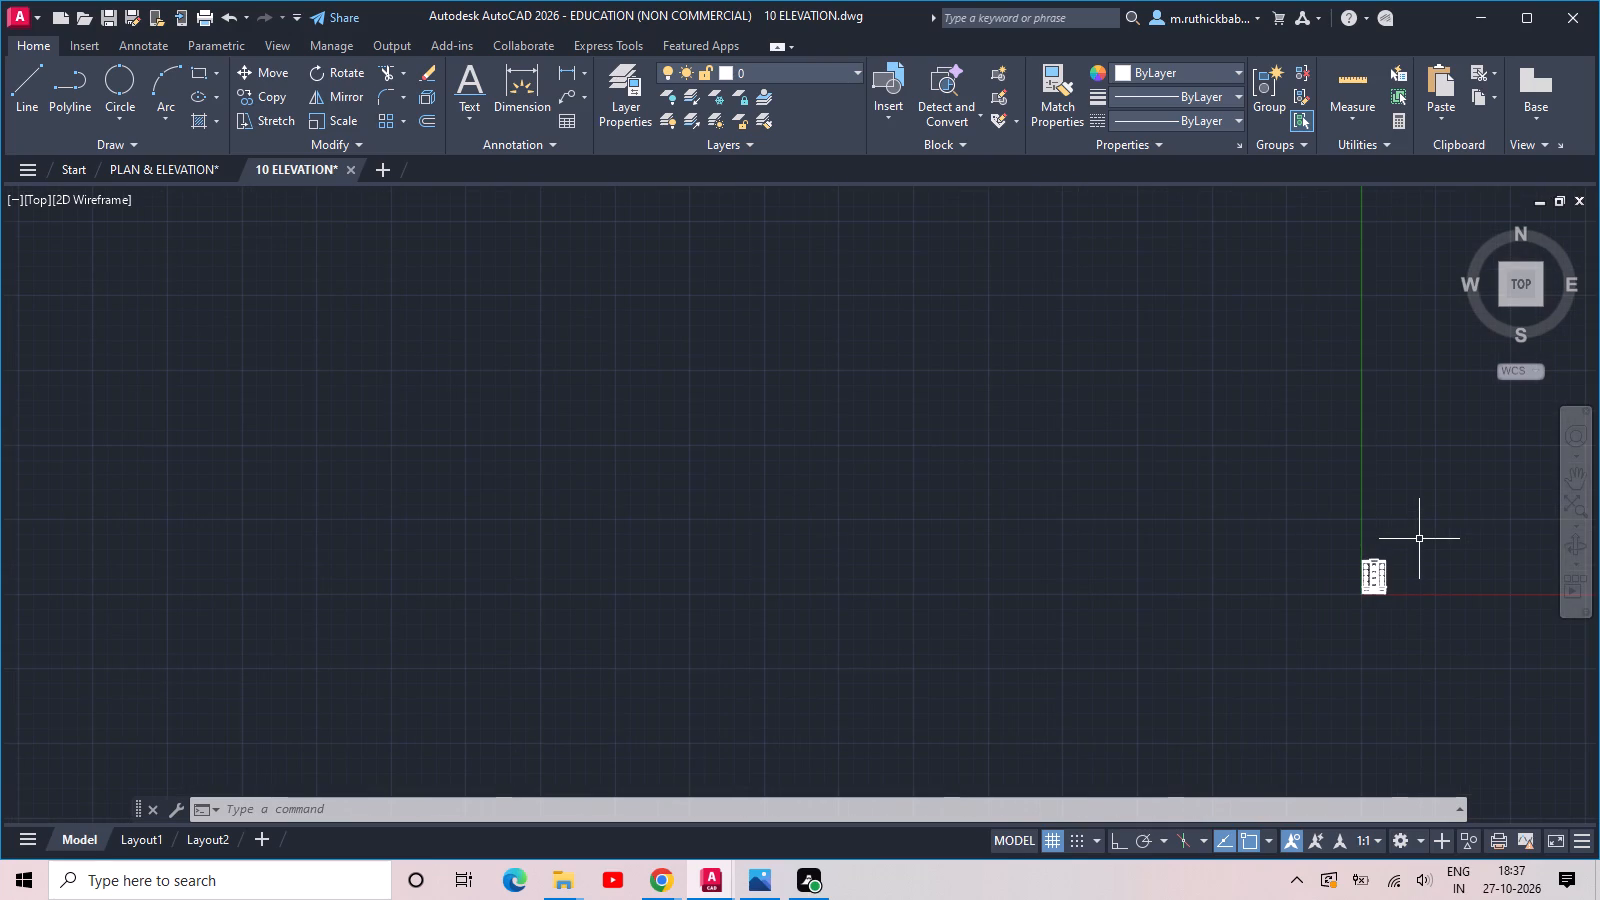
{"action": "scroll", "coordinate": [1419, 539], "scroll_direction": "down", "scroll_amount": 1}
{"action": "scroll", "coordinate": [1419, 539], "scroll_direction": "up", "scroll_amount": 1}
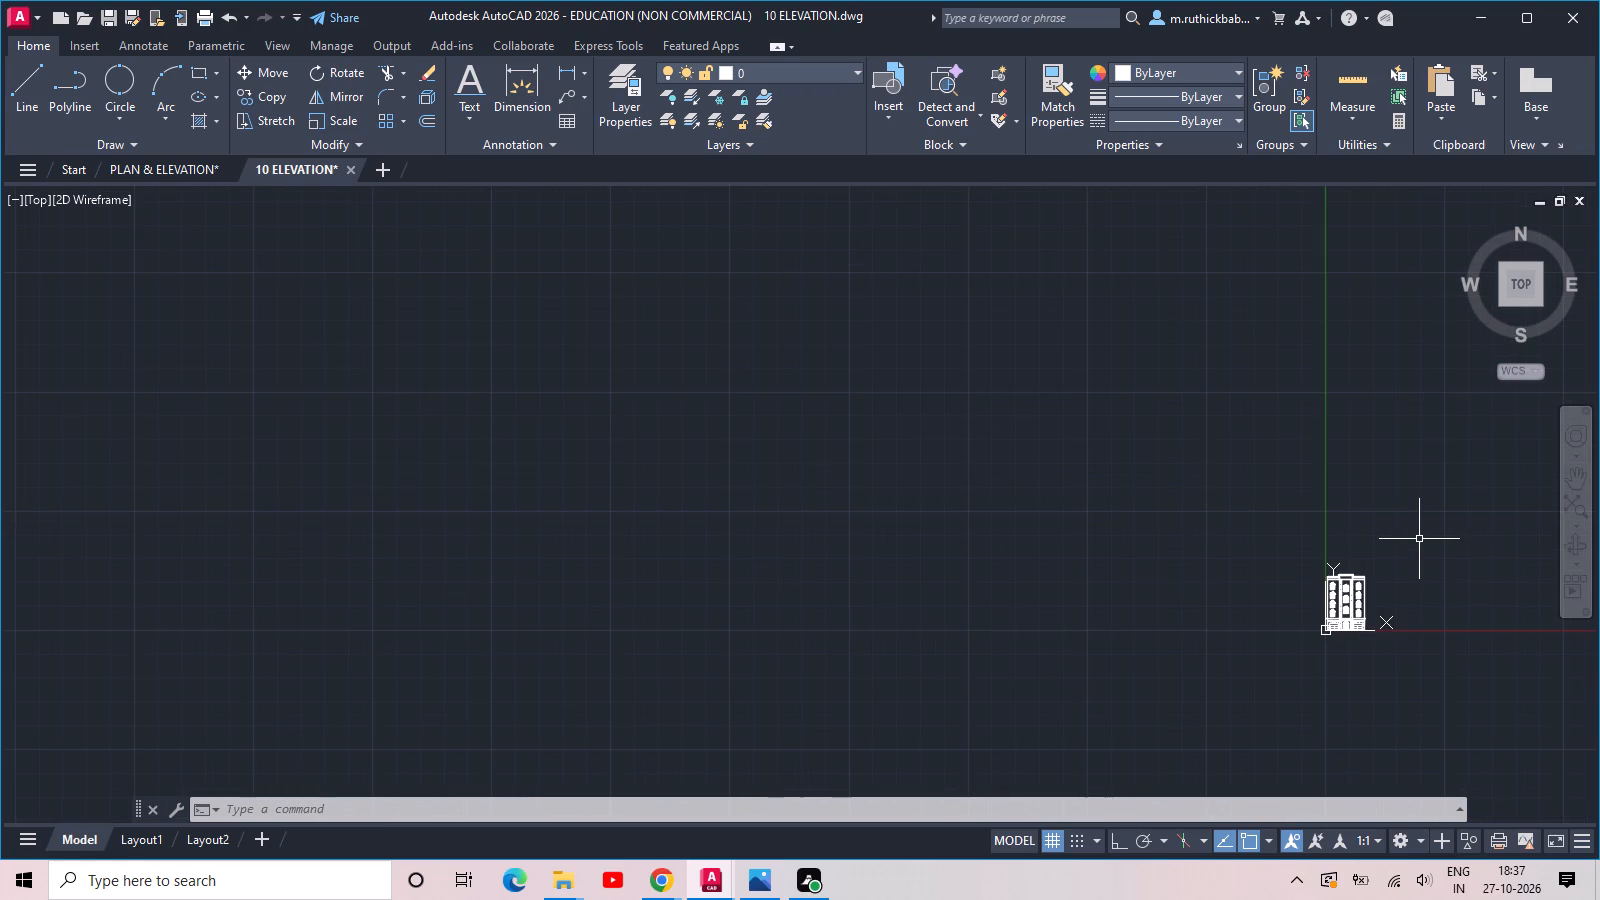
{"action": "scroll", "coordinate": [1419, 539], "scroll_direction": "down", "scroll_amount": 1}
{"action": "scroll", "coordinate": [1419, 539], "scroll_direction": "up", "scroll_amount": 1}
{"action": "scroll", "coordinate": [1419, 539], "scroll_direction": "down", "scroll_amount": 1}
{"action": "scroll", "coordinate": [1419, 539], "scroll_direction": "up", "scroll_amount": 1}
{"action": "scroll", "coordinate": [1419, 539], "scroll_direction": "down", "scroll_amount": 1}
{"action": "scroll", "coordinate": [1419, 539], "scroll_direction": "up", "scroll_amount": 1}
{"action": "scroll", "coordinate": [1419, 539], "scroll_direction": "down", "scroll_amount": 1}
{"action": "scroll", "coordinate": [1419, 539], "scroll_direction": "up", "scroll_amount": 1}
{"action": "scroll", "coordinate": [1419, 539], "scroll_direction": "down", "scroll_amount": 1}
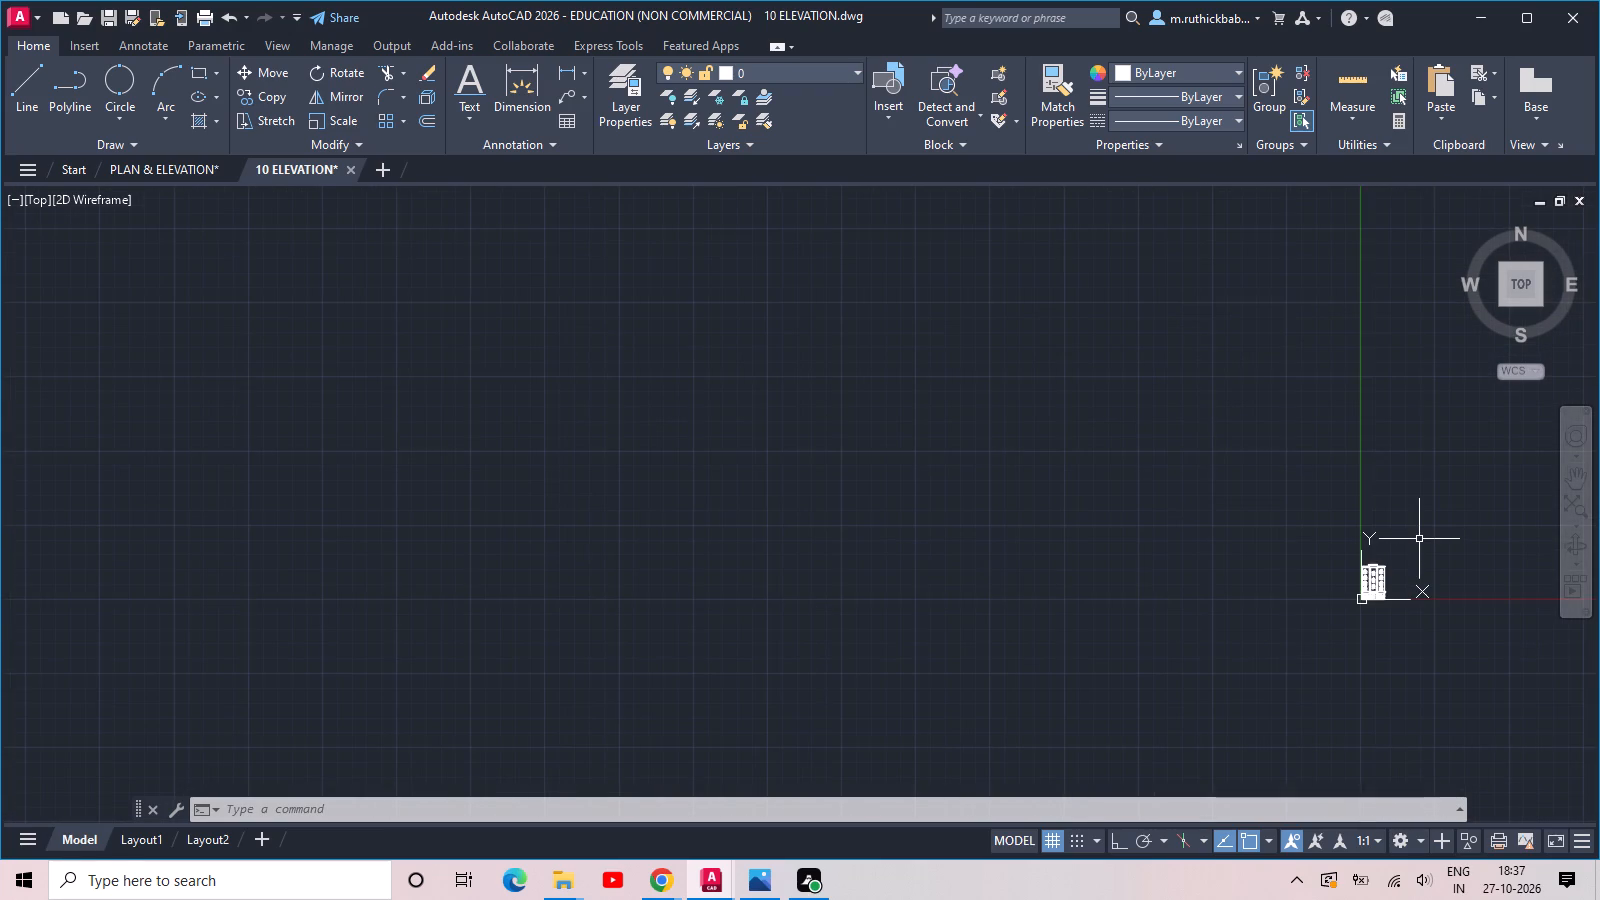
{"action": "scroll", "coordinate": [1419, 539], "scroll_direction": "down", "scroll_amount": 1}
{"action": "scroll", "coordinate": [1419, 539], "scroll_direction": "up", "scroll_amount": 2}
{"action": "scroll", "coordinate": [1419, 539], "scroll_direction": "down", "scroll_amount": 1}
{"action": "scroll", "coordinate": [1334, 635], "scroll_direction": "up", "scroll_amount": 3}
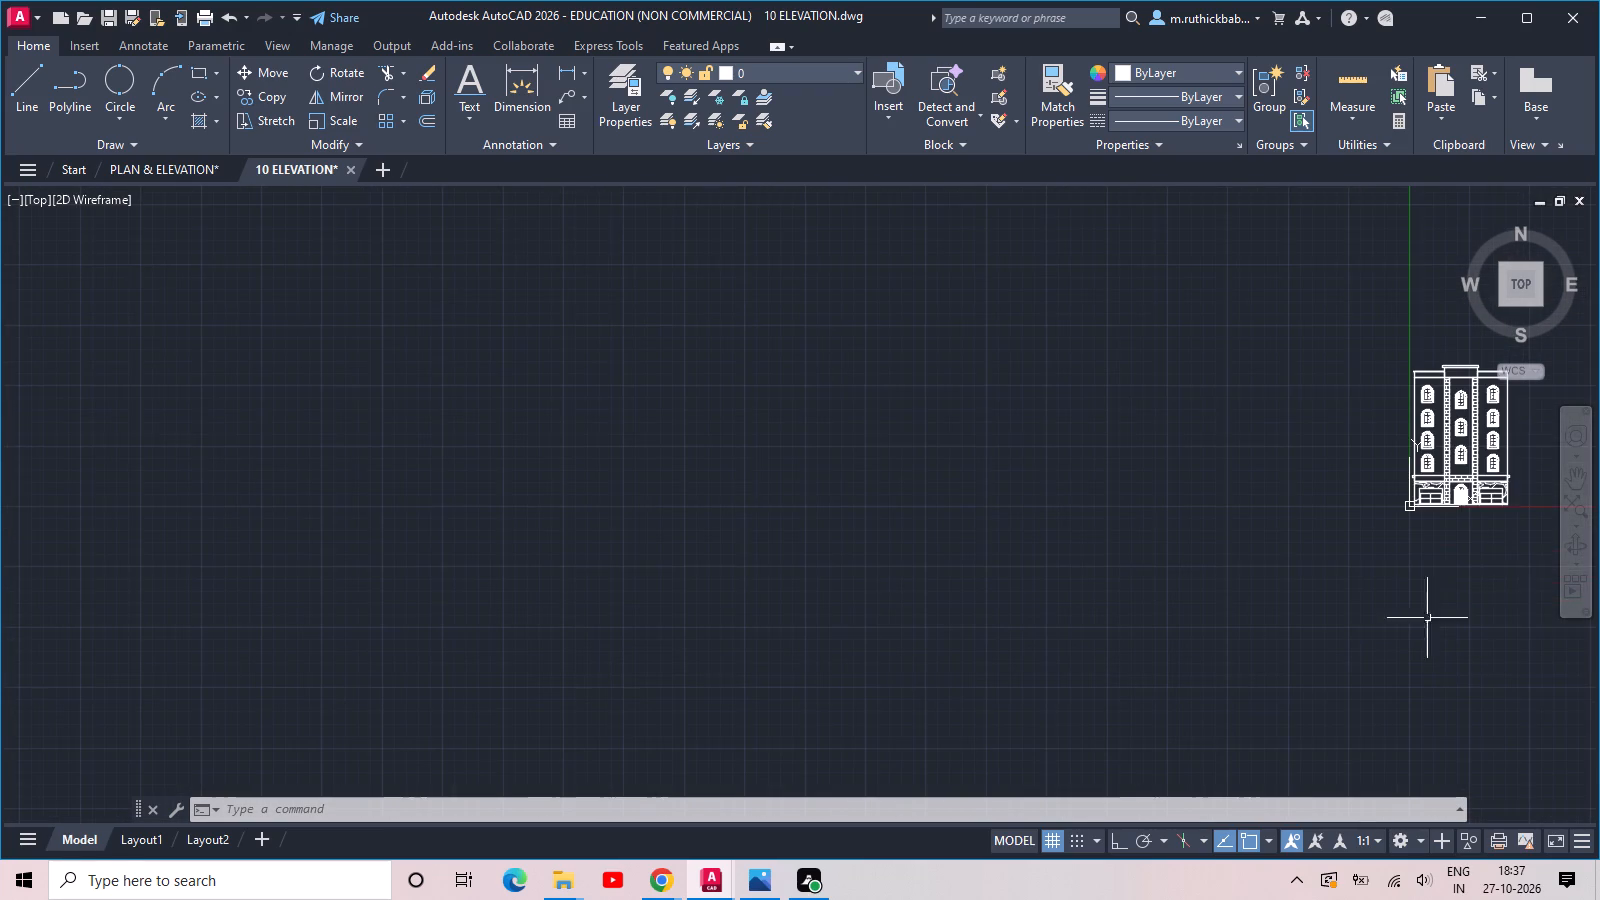
Examine the line elevation of the multi-storey facade, both as a whole and close up on its windows and brick bands.
{"action": "middle_click_drag", "start_coordinate": [1527, 569], "coordinate": [1071, 603]}
{"action": "scroll", "coordinate": [1080, 599], "scroll_direction": "up", "scroll_amount": 3}
{"action": "scroll", "coordinate": [1130, 563], "scroll_direction": "down", "scroll_amount": 4}
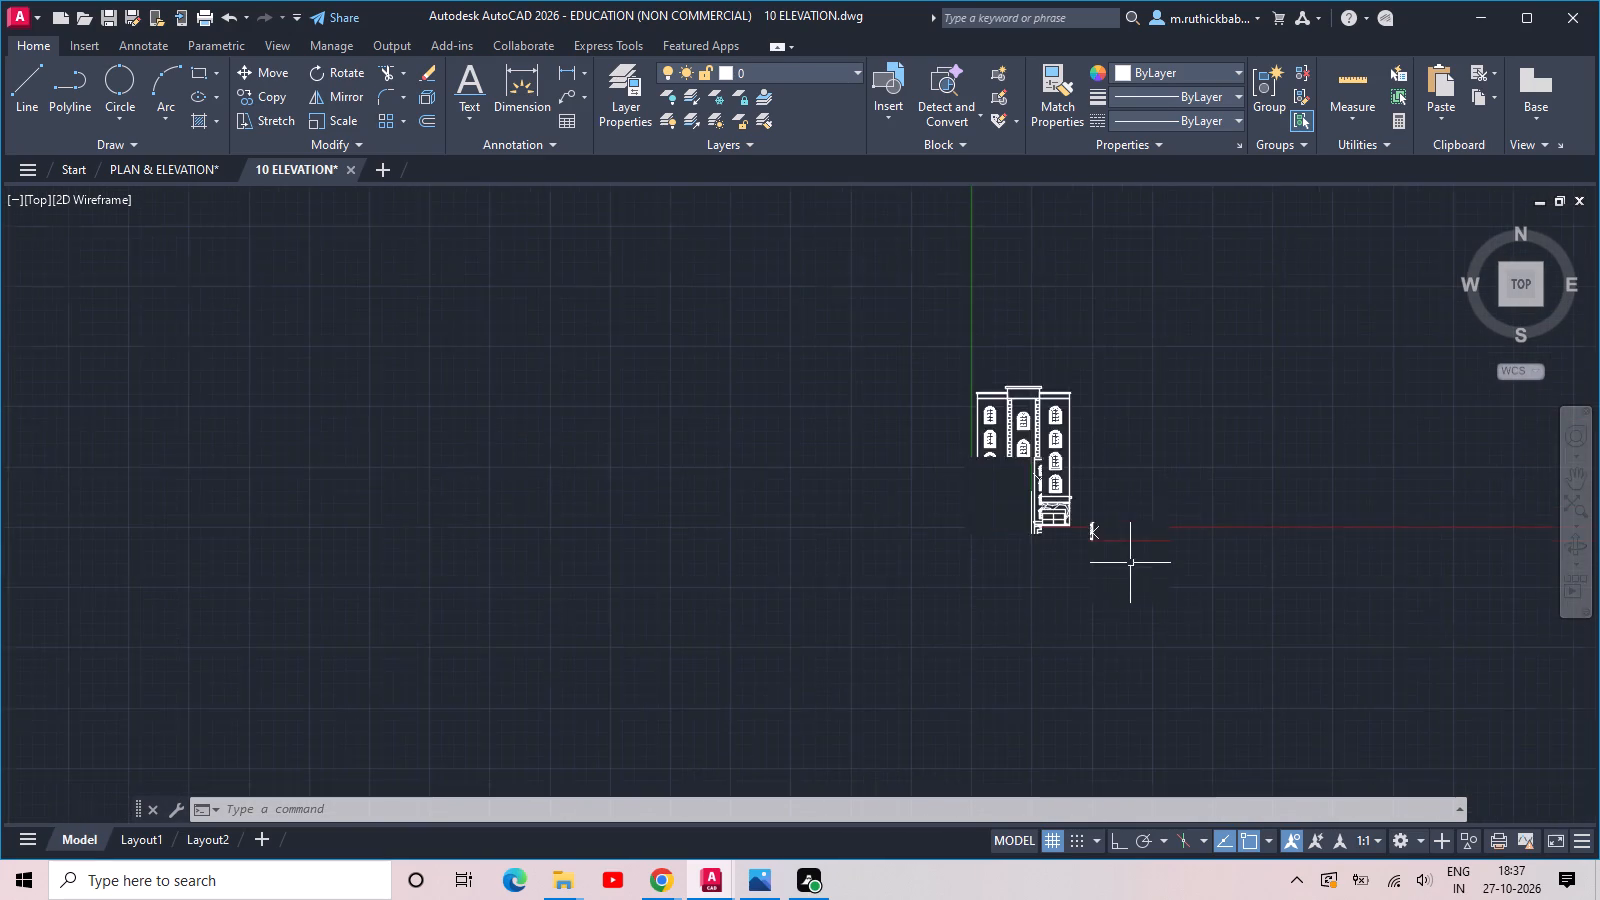
{"action": "scroll", "coordinate": [1147, 552], "scroll_direction": "up", "scroll_amount": 2}
{"action": "middle_click_drag", "start_coordinate": [1174, 422], "coordinate": [1115, 543]}
{"action": "scroll", "coordinate": [1115, 543], "scroll_direction": "up", "scroll_amount": 1}
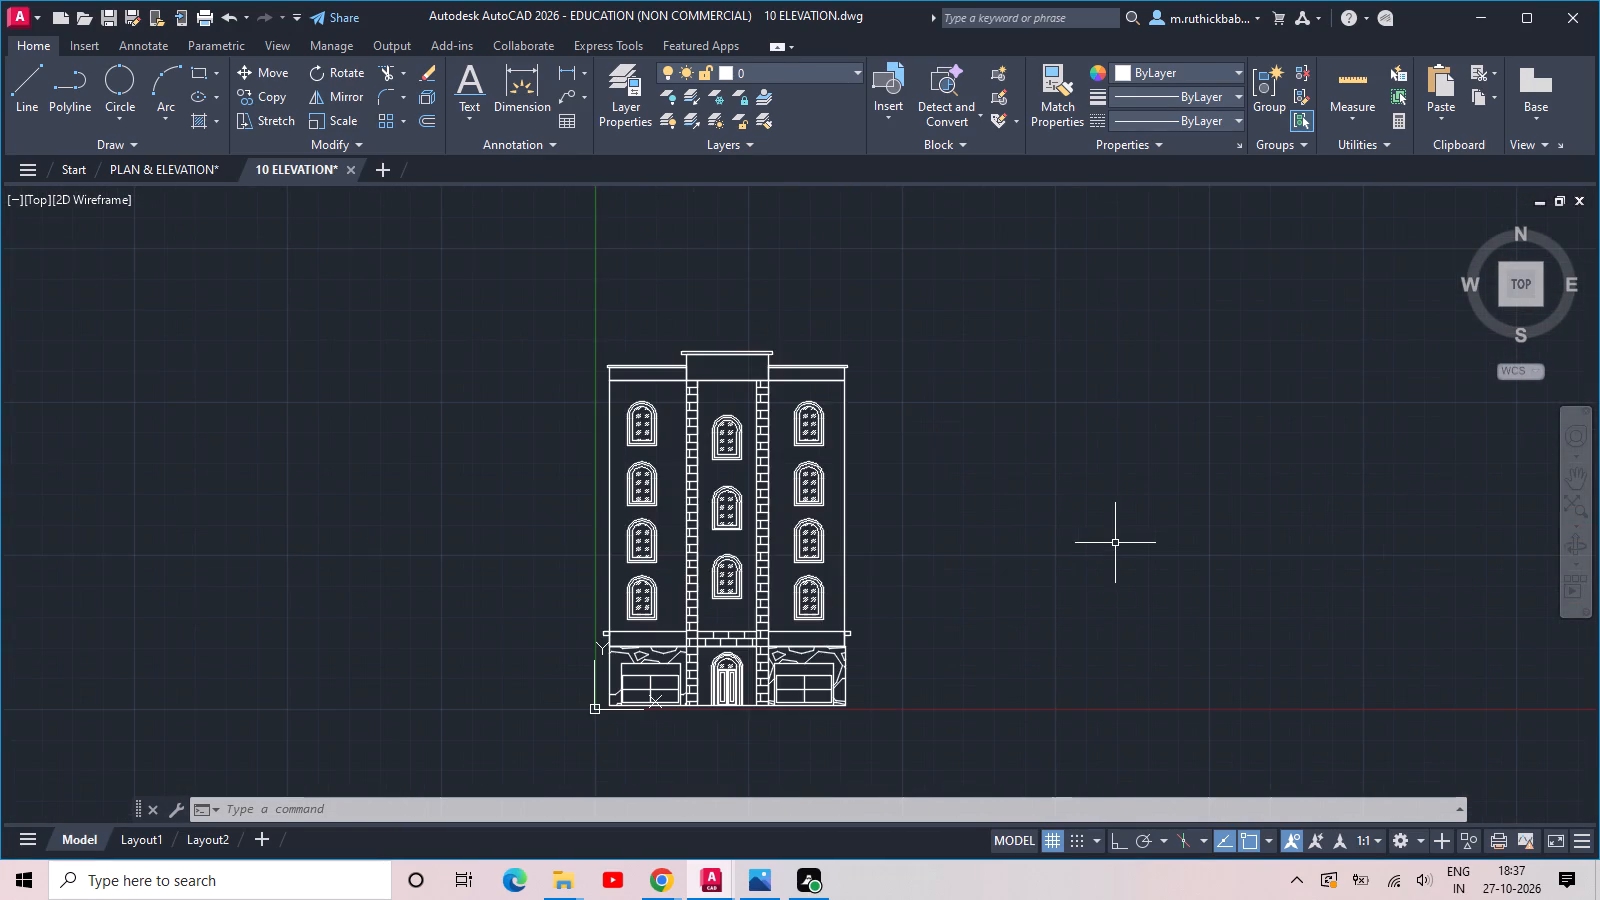
{"action": "scroll", "coordinate": [1115, 543], "scroll_direction": "up", "scroll_amount": 1}
{"action": "scroll", "coordinate": [1115, 543], "scroll_direction": "down", "scroll_amount": 1}
{"action": "scroll", "coordinate": [1115, 543], "scroll_direction": "up", "scroll_amount": 1}
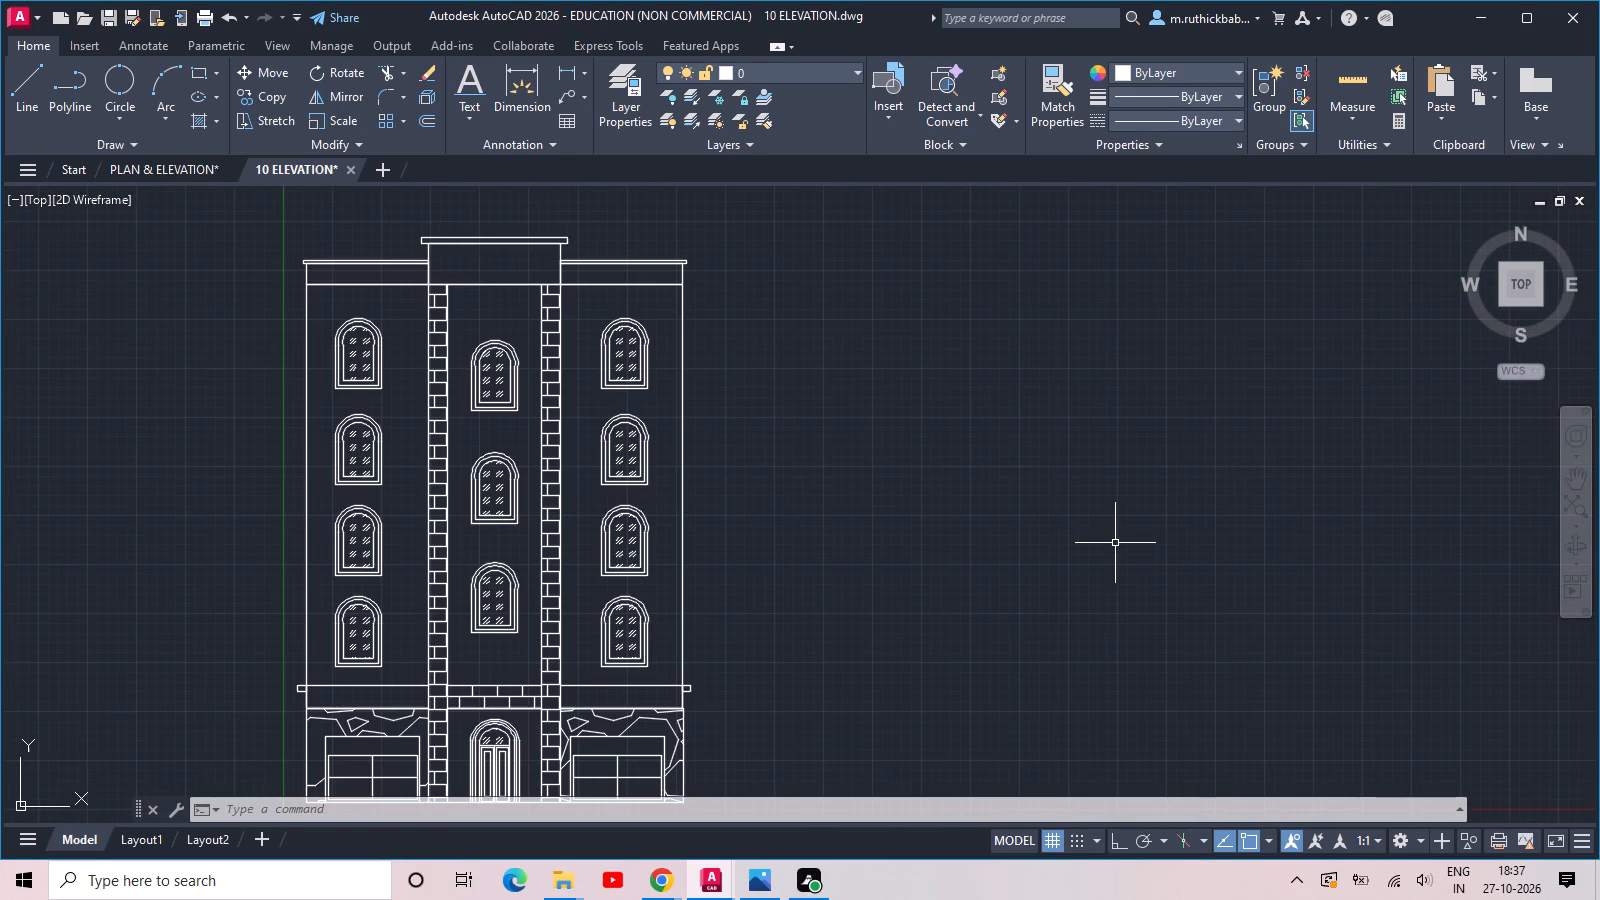
{"action": "scroll", "coordinate": [1115, 543], "scroll_direction": "up", "scroll_amount": 1}
{"action": "scroll", "coordinate": [1115, 543], "scroll_direction": "down", "scroll_amount": 1}
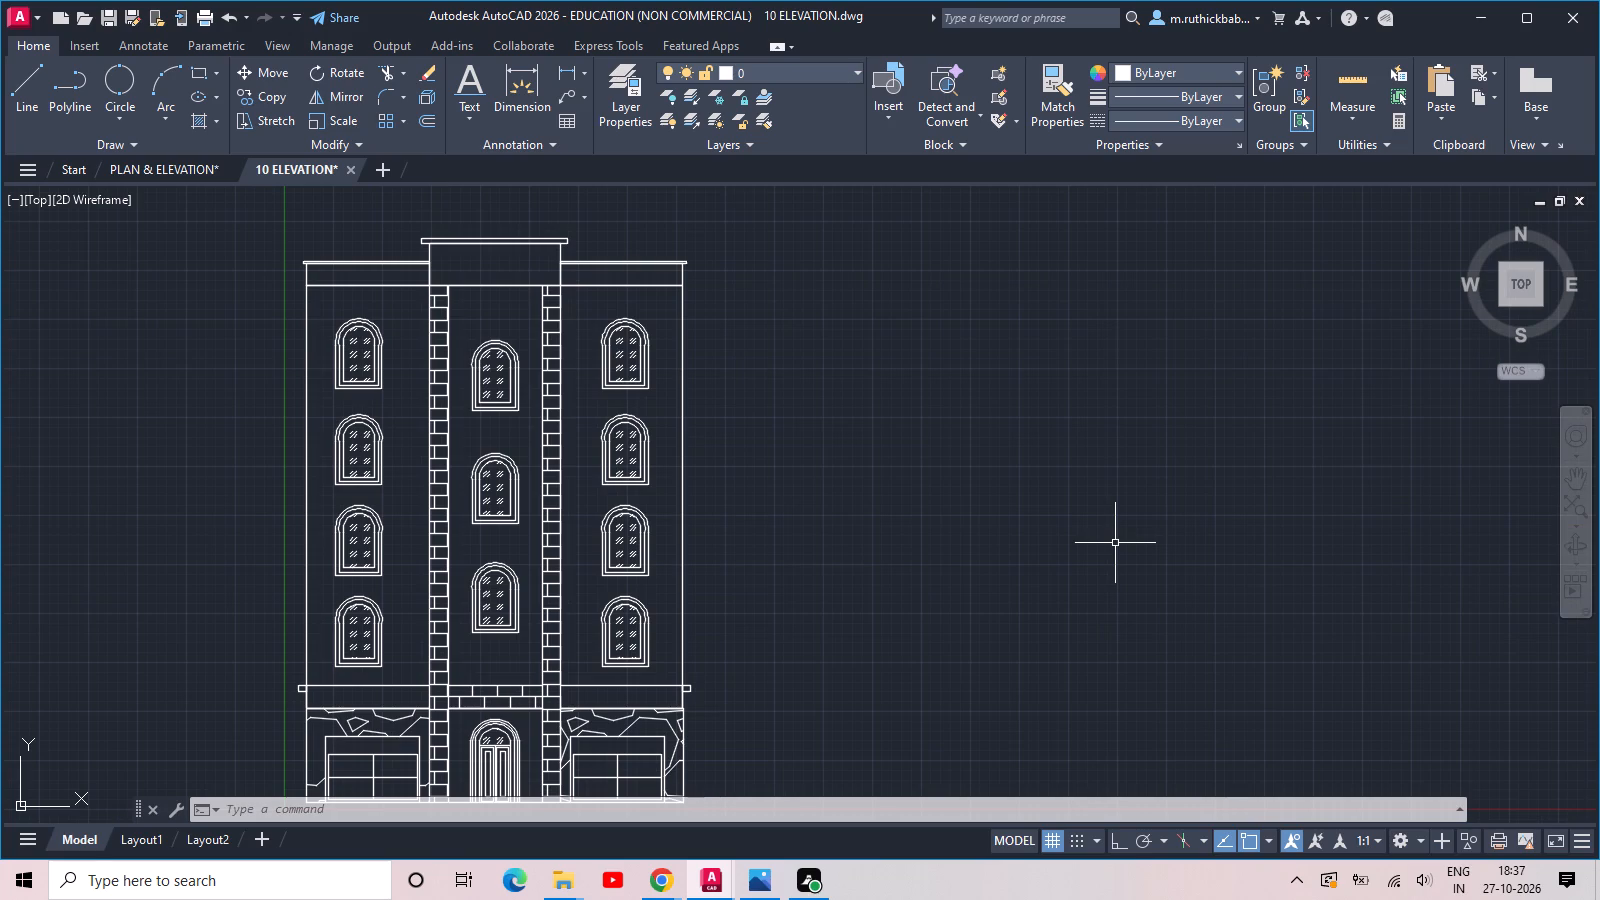
{"action": "scroll", "coordinate": [1129, 545], "scroll_direction": "down", "scroll_amount": 2}
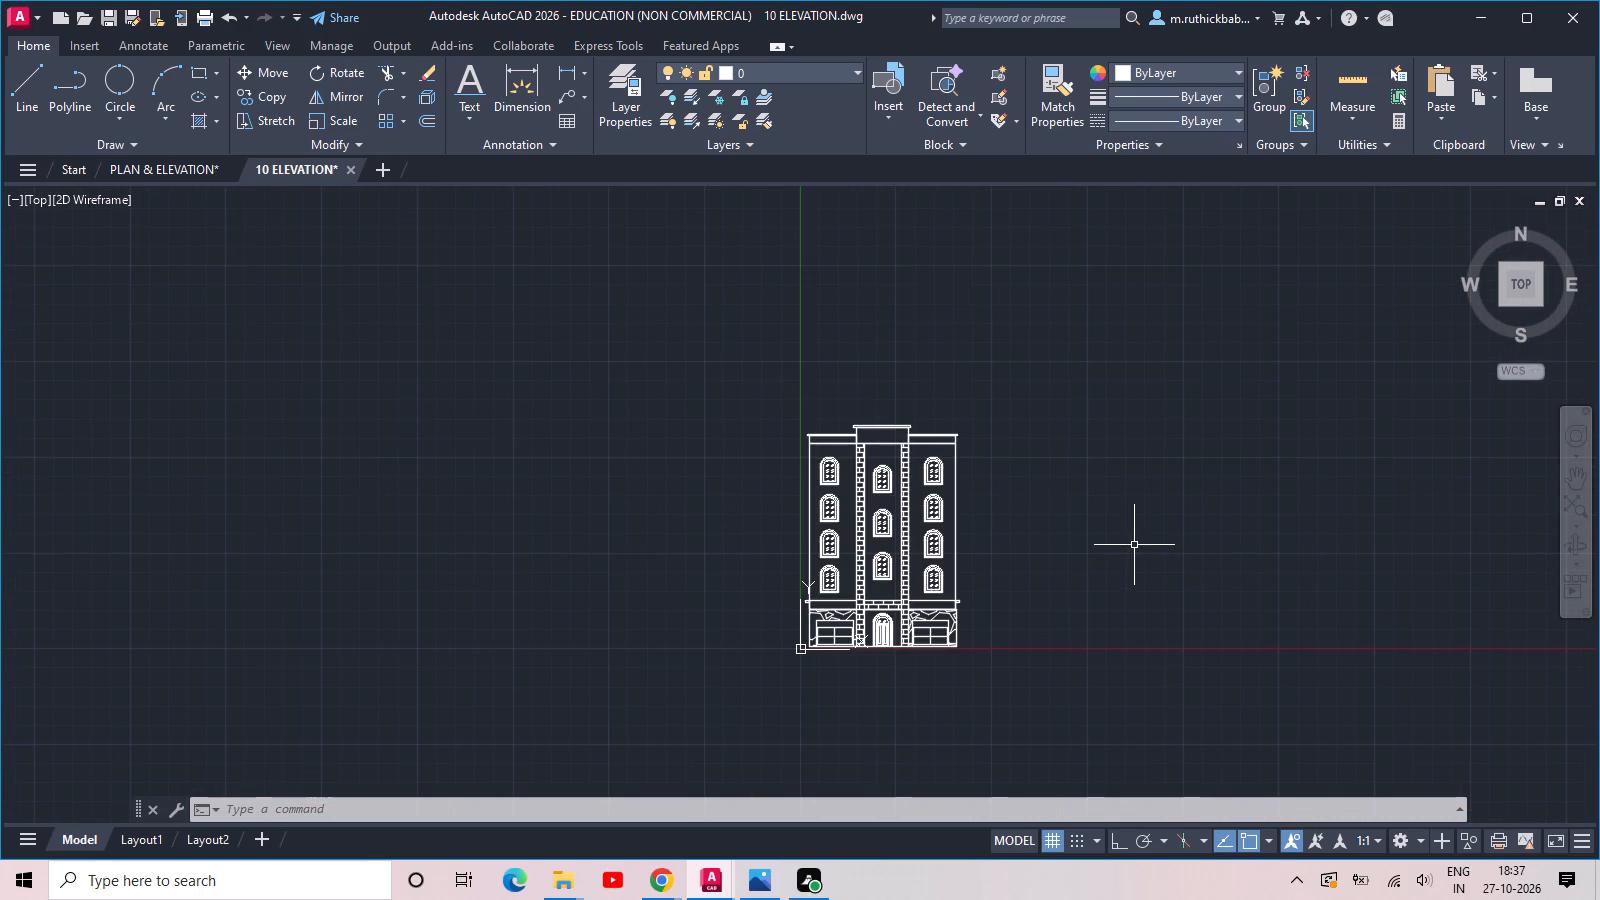
{"action": "scroll", "coordinate": [1137, 545], "scroll_direction": "up", "scroll_amount": 2}
{"action": "scroll", "coordinate": [1137, 545], "scroll_direction": "down", "scroll_amount": 1}
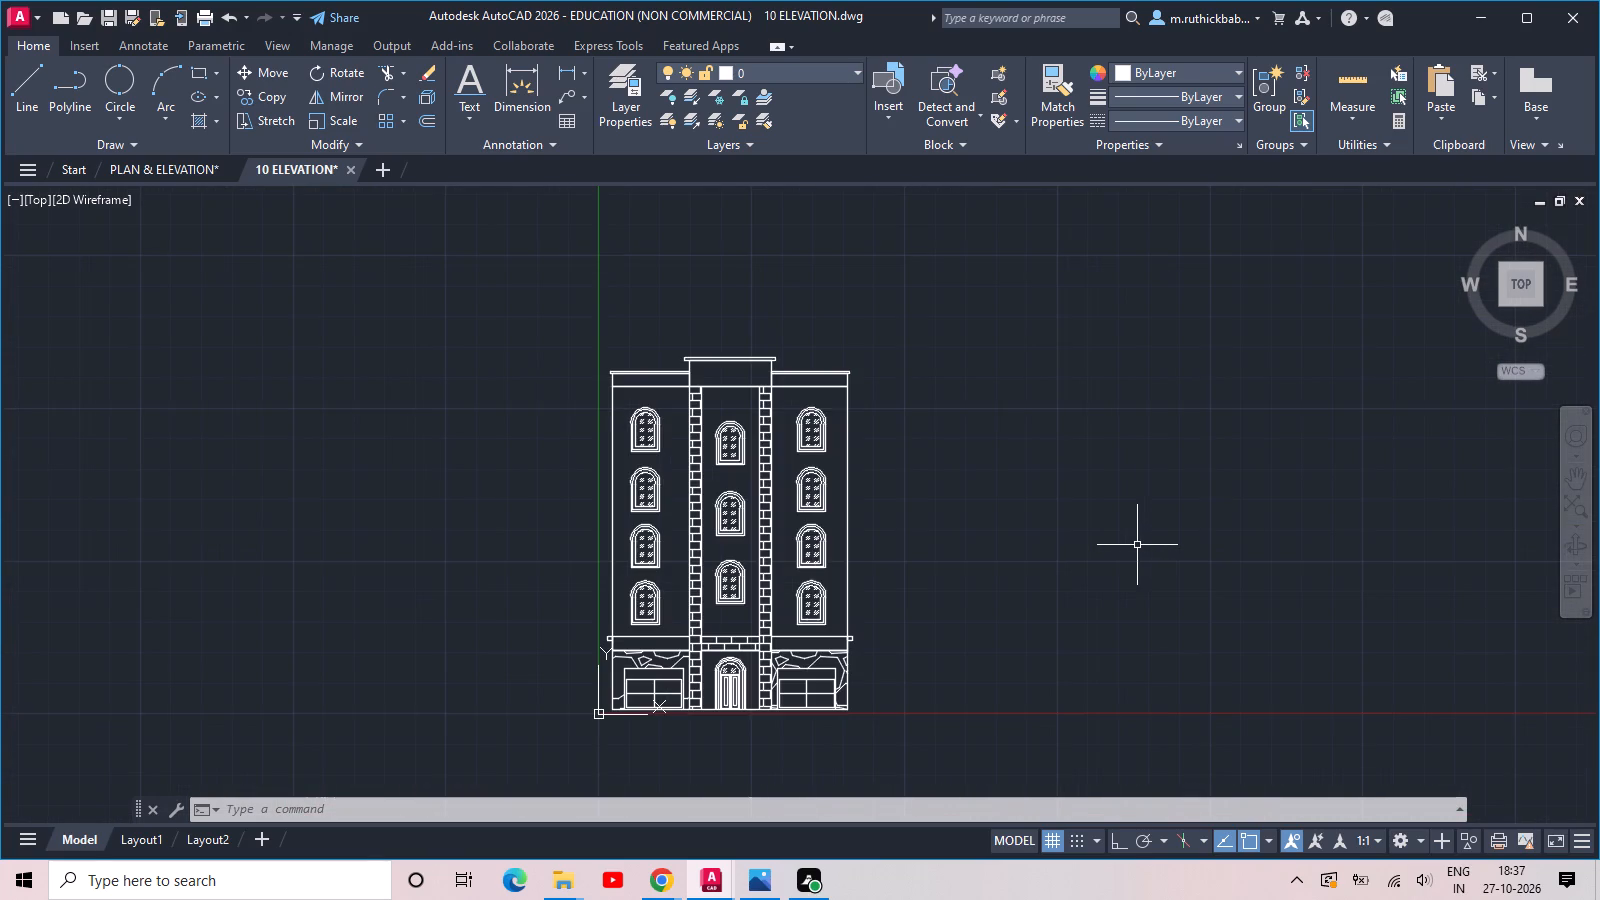
{"action": "scroll", "coordinate": [1137, 545], "scroll_direction": "up", "scroll_amount": 2}
{"action": "scroll", "coordinate": [1137, 545], "scroll_direction": "down", "scroll_amount": 2}
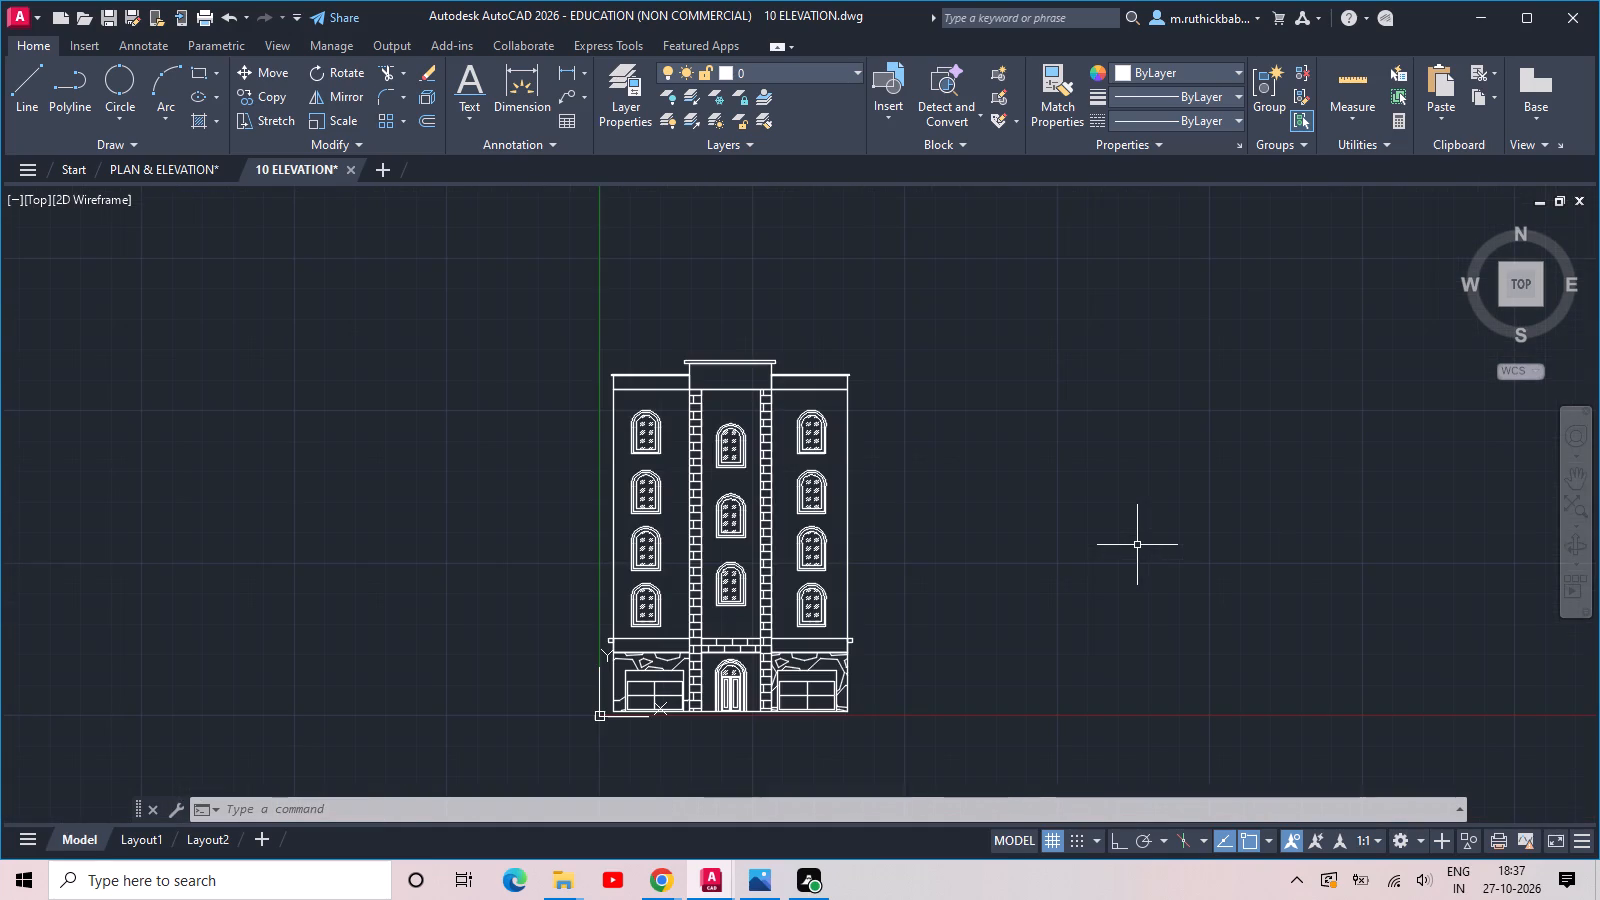
{"action": "scroll", "coordinate": [1137, 545], "scroll_direction": "up", "scroll_amount": 1}
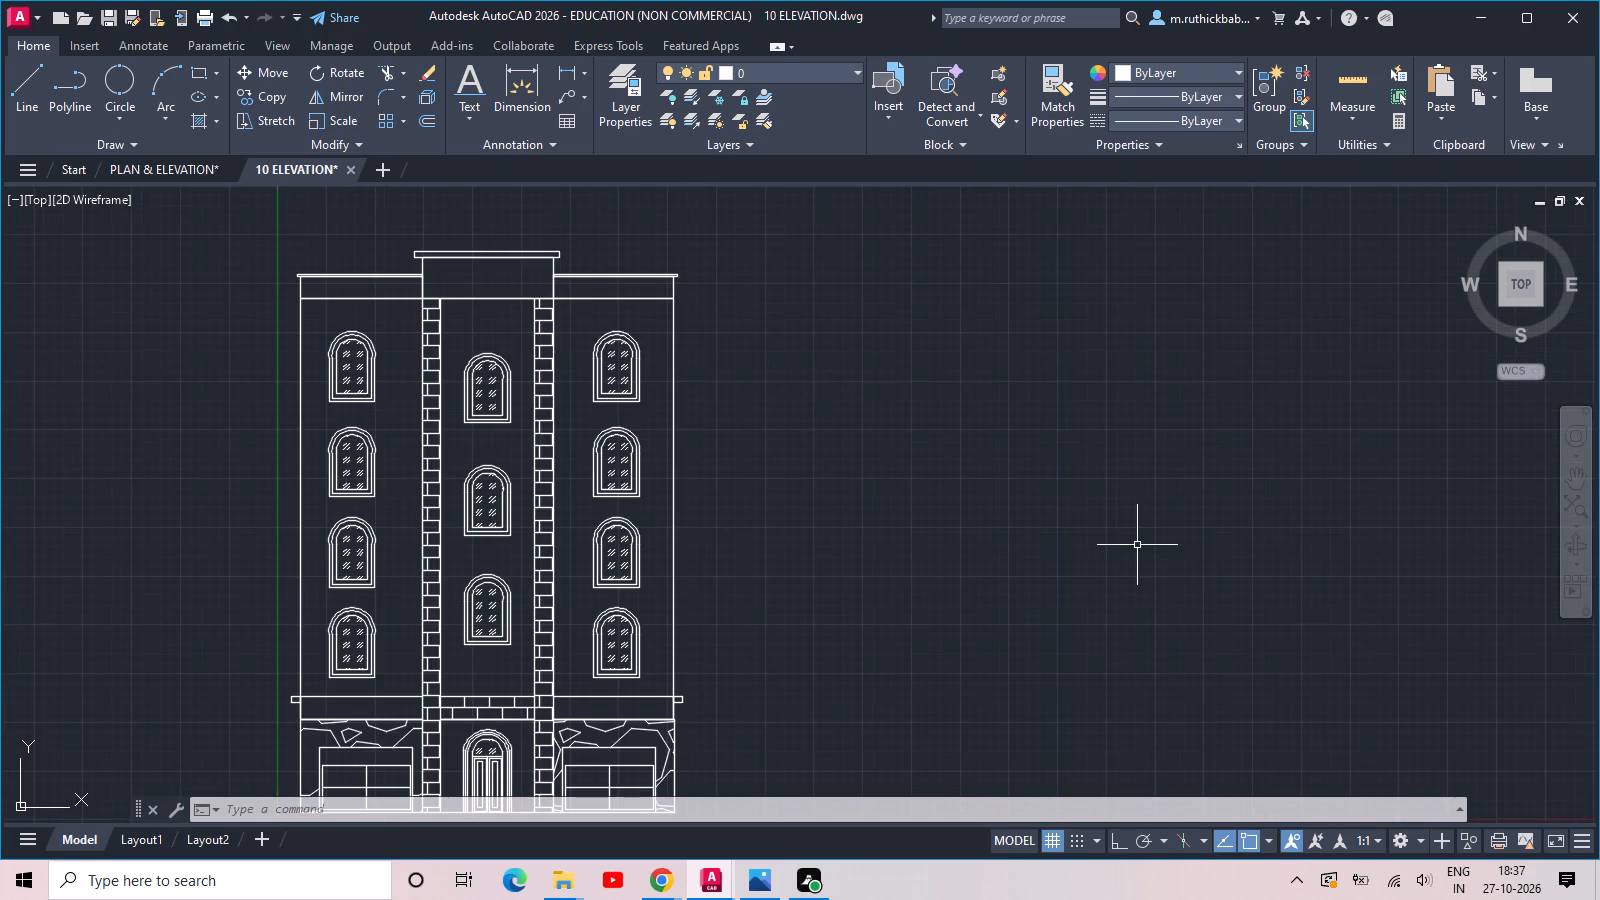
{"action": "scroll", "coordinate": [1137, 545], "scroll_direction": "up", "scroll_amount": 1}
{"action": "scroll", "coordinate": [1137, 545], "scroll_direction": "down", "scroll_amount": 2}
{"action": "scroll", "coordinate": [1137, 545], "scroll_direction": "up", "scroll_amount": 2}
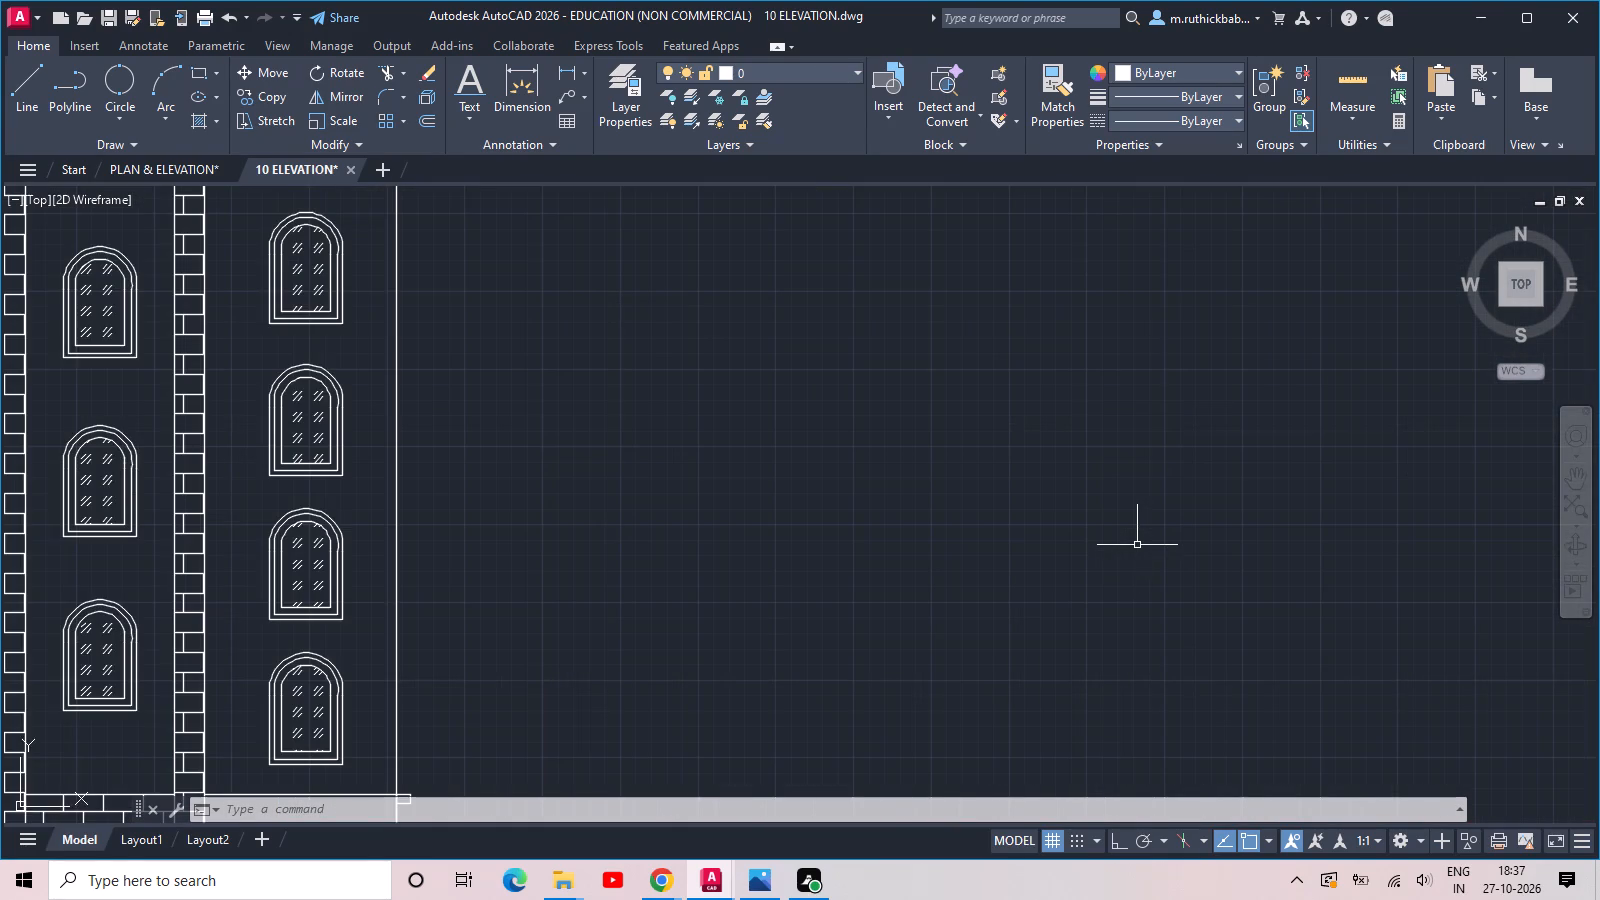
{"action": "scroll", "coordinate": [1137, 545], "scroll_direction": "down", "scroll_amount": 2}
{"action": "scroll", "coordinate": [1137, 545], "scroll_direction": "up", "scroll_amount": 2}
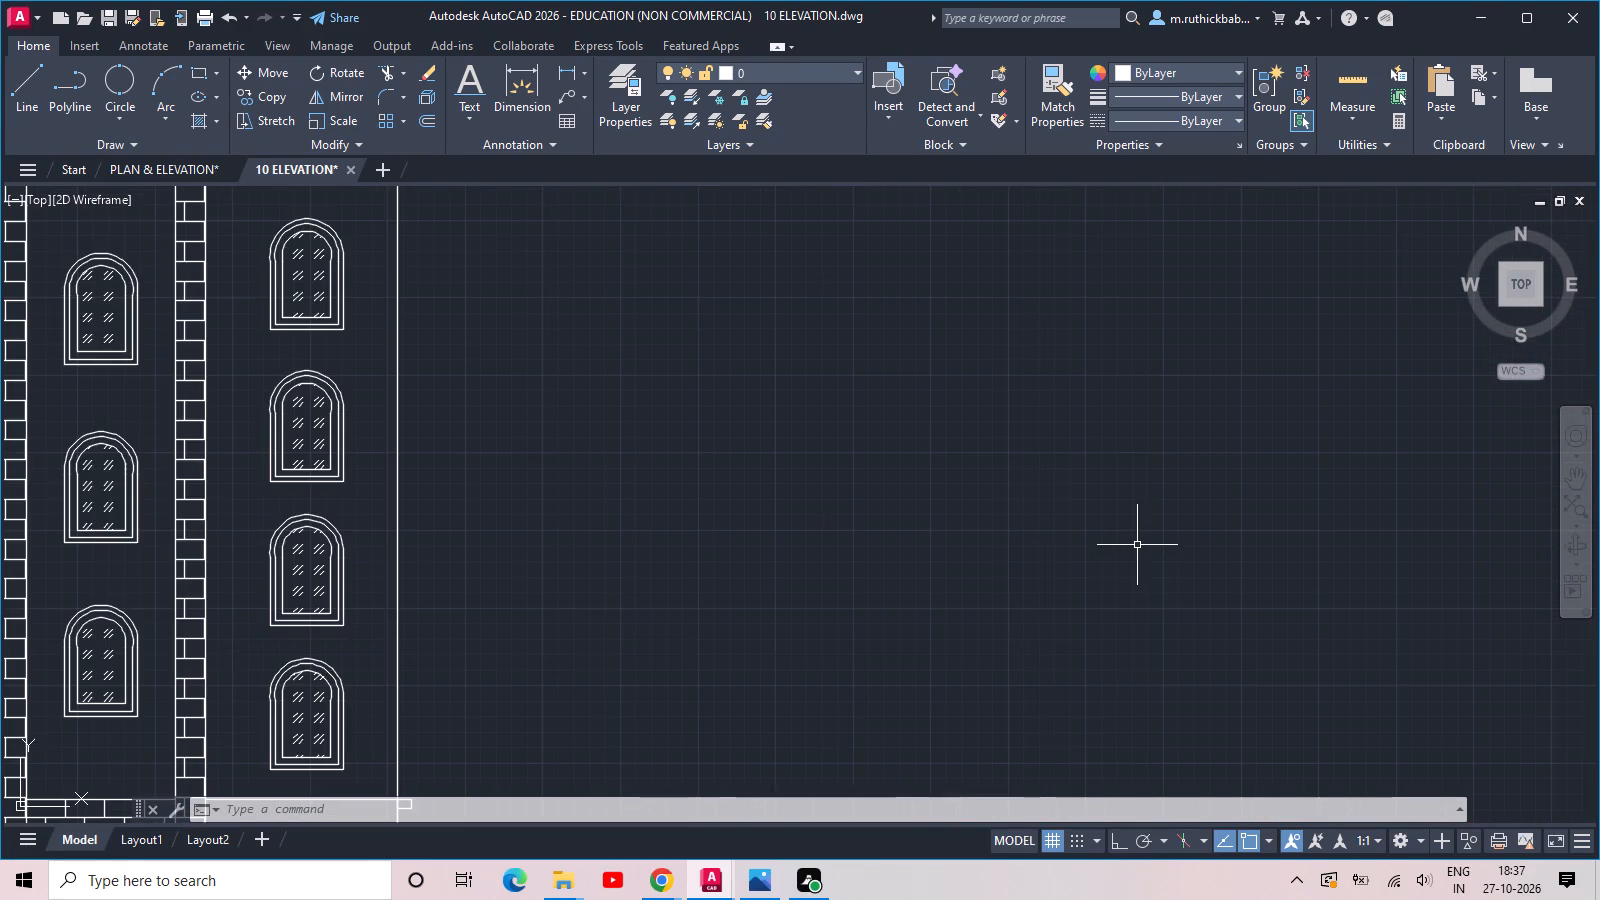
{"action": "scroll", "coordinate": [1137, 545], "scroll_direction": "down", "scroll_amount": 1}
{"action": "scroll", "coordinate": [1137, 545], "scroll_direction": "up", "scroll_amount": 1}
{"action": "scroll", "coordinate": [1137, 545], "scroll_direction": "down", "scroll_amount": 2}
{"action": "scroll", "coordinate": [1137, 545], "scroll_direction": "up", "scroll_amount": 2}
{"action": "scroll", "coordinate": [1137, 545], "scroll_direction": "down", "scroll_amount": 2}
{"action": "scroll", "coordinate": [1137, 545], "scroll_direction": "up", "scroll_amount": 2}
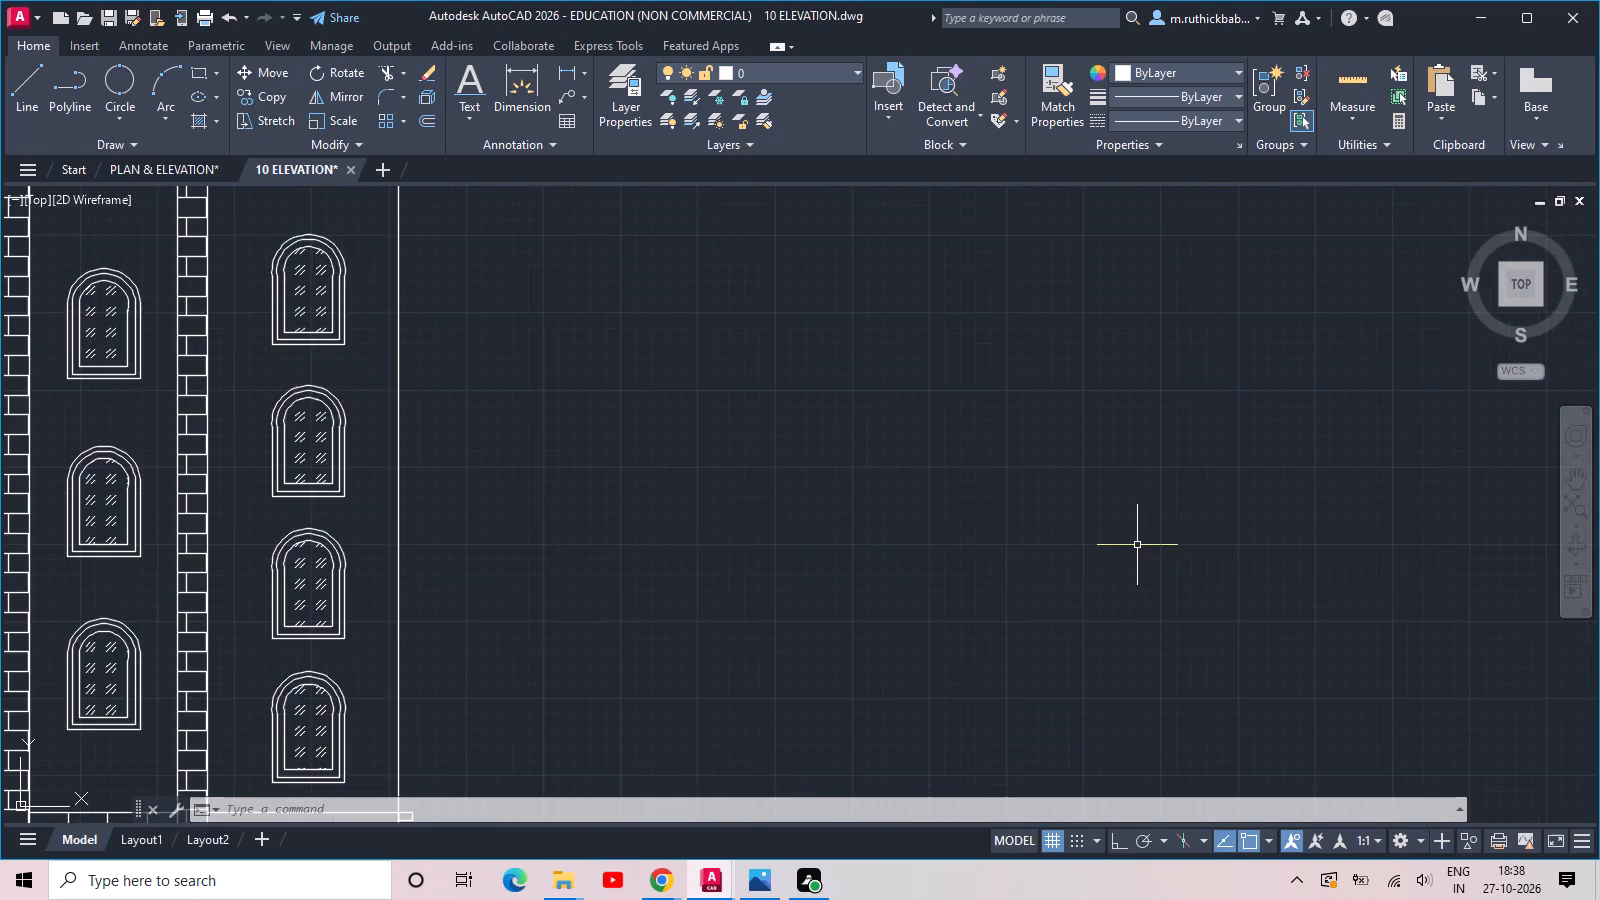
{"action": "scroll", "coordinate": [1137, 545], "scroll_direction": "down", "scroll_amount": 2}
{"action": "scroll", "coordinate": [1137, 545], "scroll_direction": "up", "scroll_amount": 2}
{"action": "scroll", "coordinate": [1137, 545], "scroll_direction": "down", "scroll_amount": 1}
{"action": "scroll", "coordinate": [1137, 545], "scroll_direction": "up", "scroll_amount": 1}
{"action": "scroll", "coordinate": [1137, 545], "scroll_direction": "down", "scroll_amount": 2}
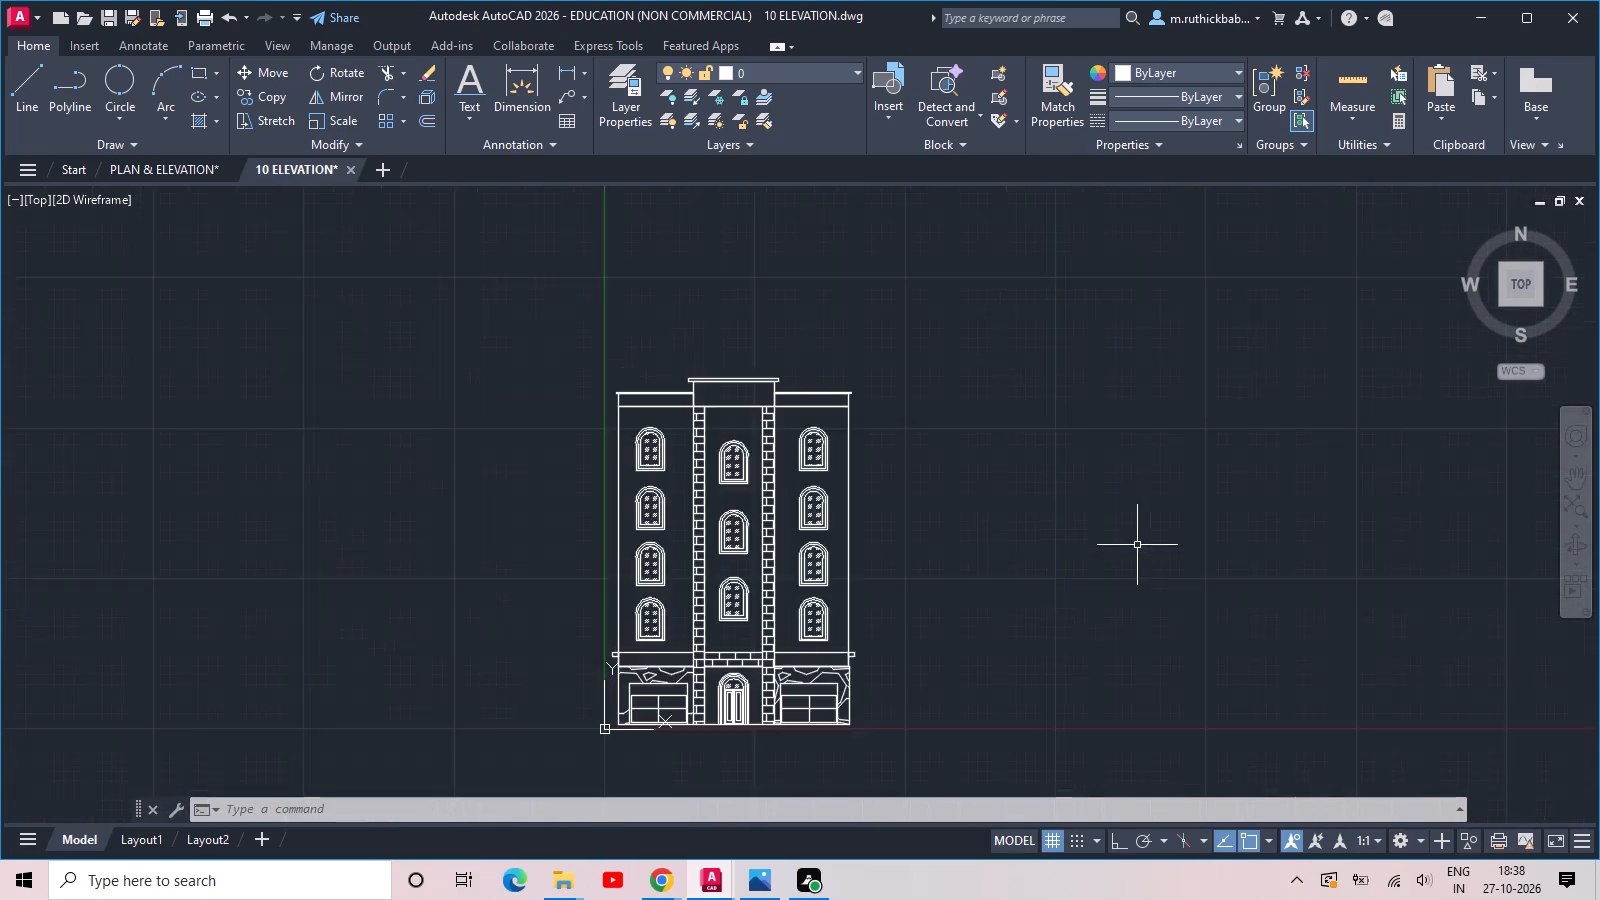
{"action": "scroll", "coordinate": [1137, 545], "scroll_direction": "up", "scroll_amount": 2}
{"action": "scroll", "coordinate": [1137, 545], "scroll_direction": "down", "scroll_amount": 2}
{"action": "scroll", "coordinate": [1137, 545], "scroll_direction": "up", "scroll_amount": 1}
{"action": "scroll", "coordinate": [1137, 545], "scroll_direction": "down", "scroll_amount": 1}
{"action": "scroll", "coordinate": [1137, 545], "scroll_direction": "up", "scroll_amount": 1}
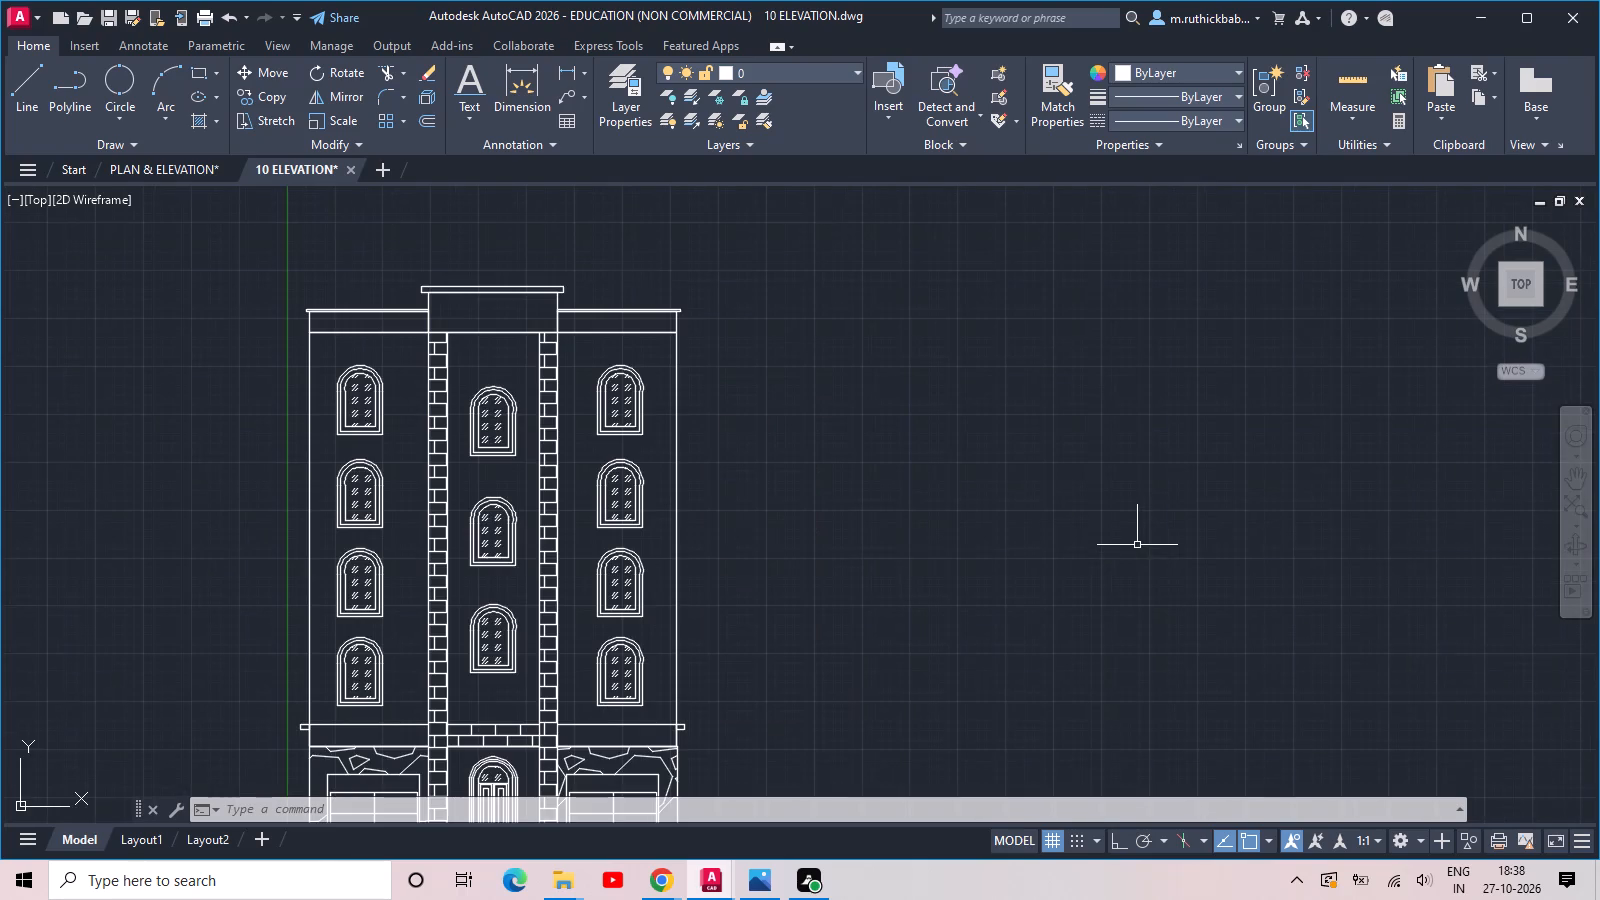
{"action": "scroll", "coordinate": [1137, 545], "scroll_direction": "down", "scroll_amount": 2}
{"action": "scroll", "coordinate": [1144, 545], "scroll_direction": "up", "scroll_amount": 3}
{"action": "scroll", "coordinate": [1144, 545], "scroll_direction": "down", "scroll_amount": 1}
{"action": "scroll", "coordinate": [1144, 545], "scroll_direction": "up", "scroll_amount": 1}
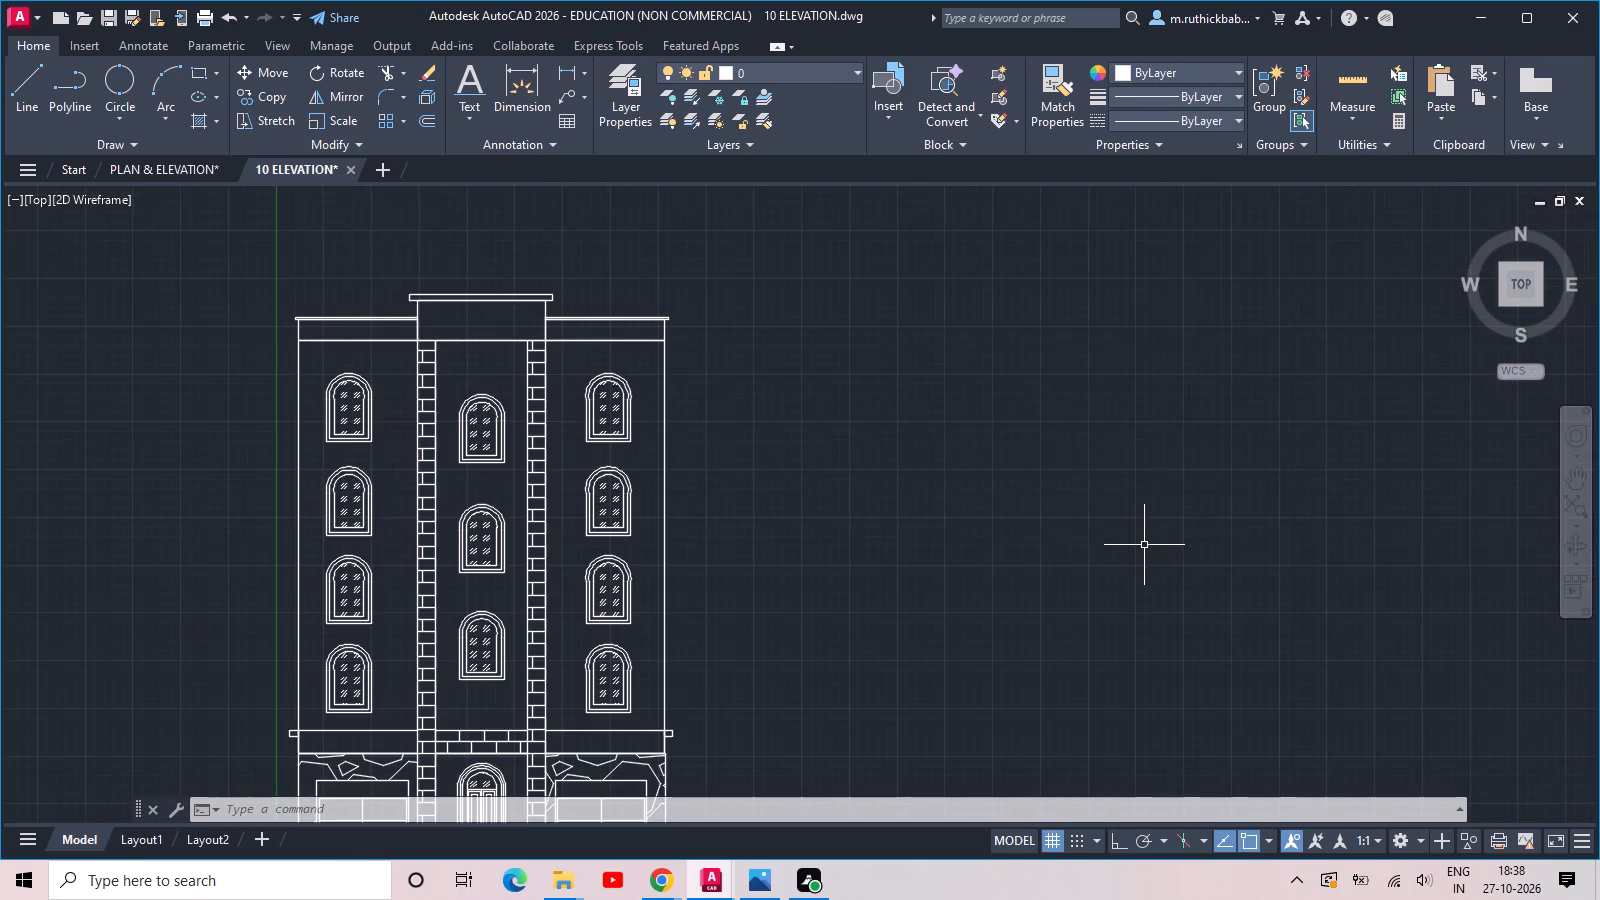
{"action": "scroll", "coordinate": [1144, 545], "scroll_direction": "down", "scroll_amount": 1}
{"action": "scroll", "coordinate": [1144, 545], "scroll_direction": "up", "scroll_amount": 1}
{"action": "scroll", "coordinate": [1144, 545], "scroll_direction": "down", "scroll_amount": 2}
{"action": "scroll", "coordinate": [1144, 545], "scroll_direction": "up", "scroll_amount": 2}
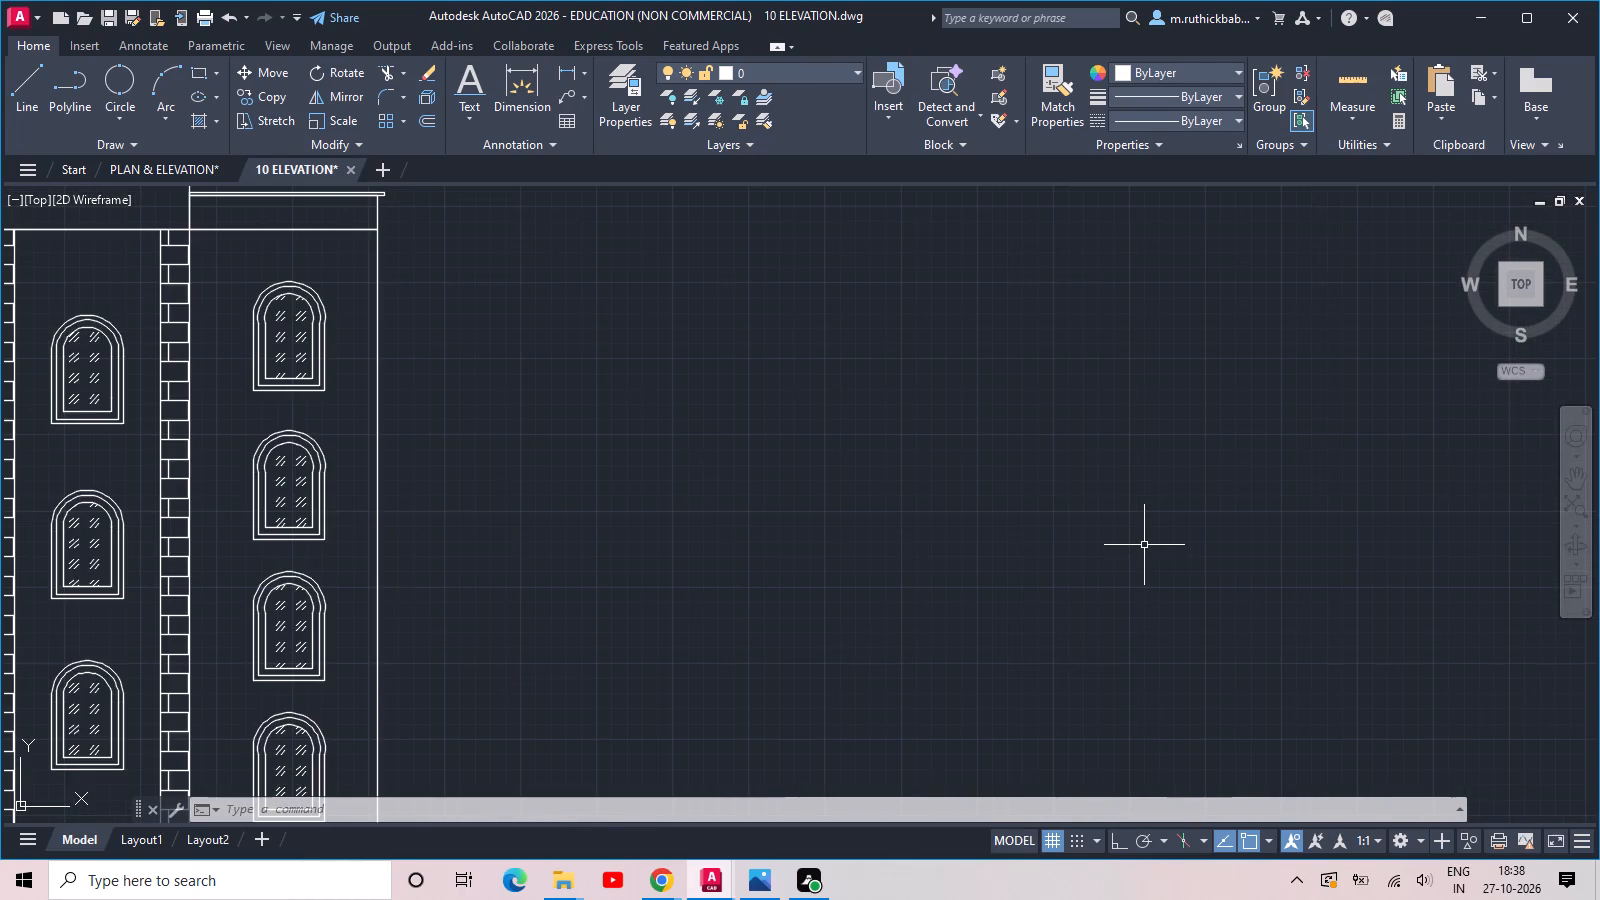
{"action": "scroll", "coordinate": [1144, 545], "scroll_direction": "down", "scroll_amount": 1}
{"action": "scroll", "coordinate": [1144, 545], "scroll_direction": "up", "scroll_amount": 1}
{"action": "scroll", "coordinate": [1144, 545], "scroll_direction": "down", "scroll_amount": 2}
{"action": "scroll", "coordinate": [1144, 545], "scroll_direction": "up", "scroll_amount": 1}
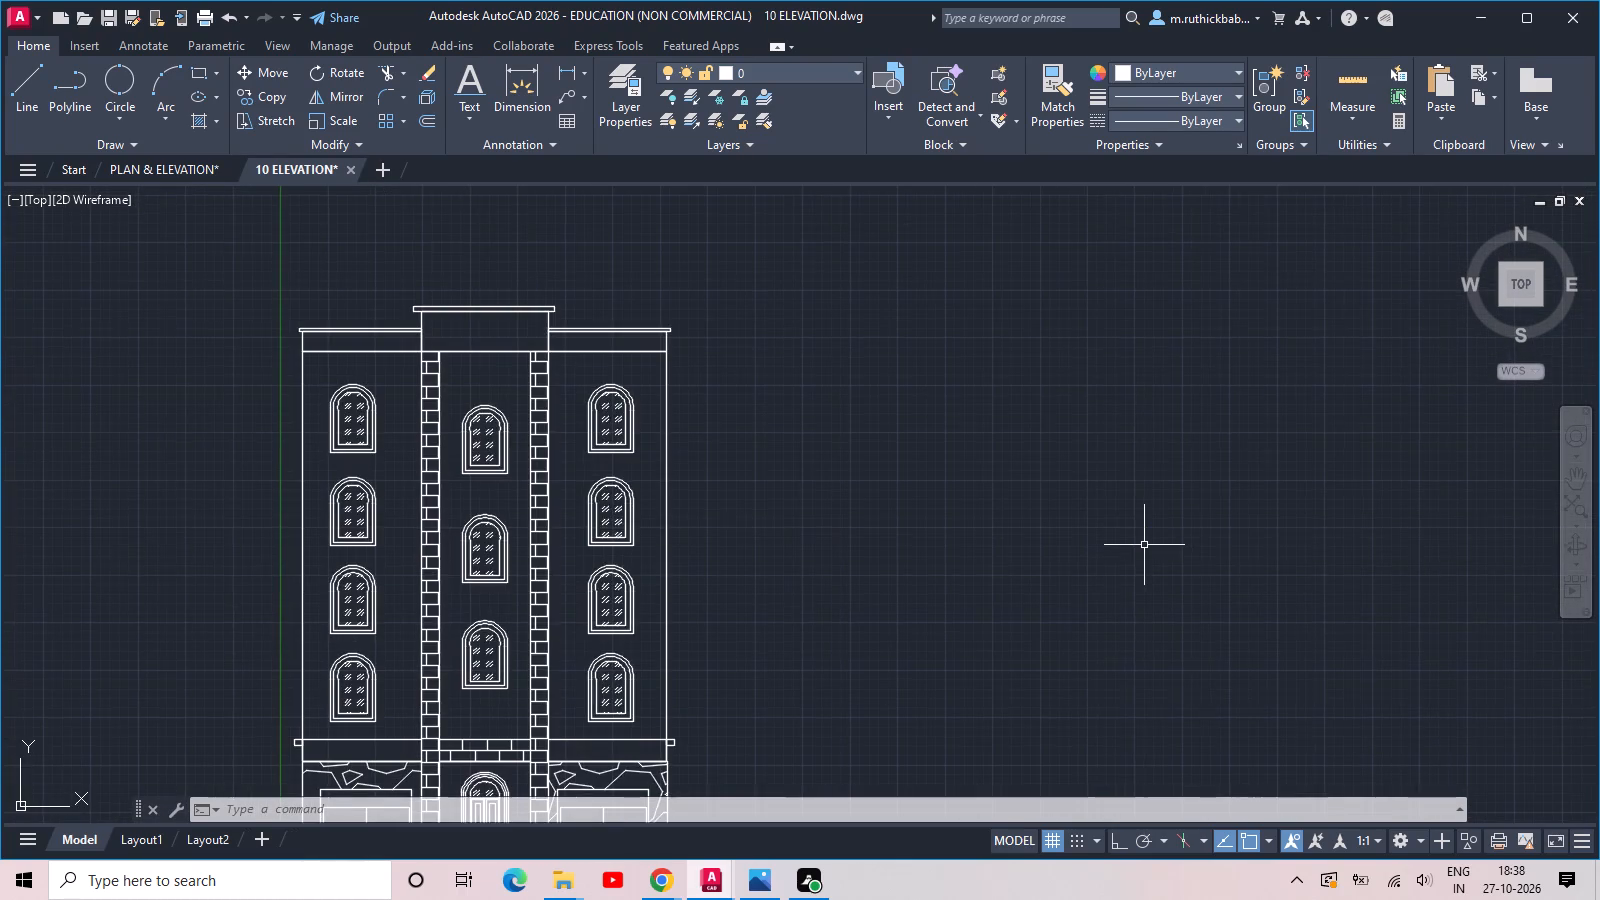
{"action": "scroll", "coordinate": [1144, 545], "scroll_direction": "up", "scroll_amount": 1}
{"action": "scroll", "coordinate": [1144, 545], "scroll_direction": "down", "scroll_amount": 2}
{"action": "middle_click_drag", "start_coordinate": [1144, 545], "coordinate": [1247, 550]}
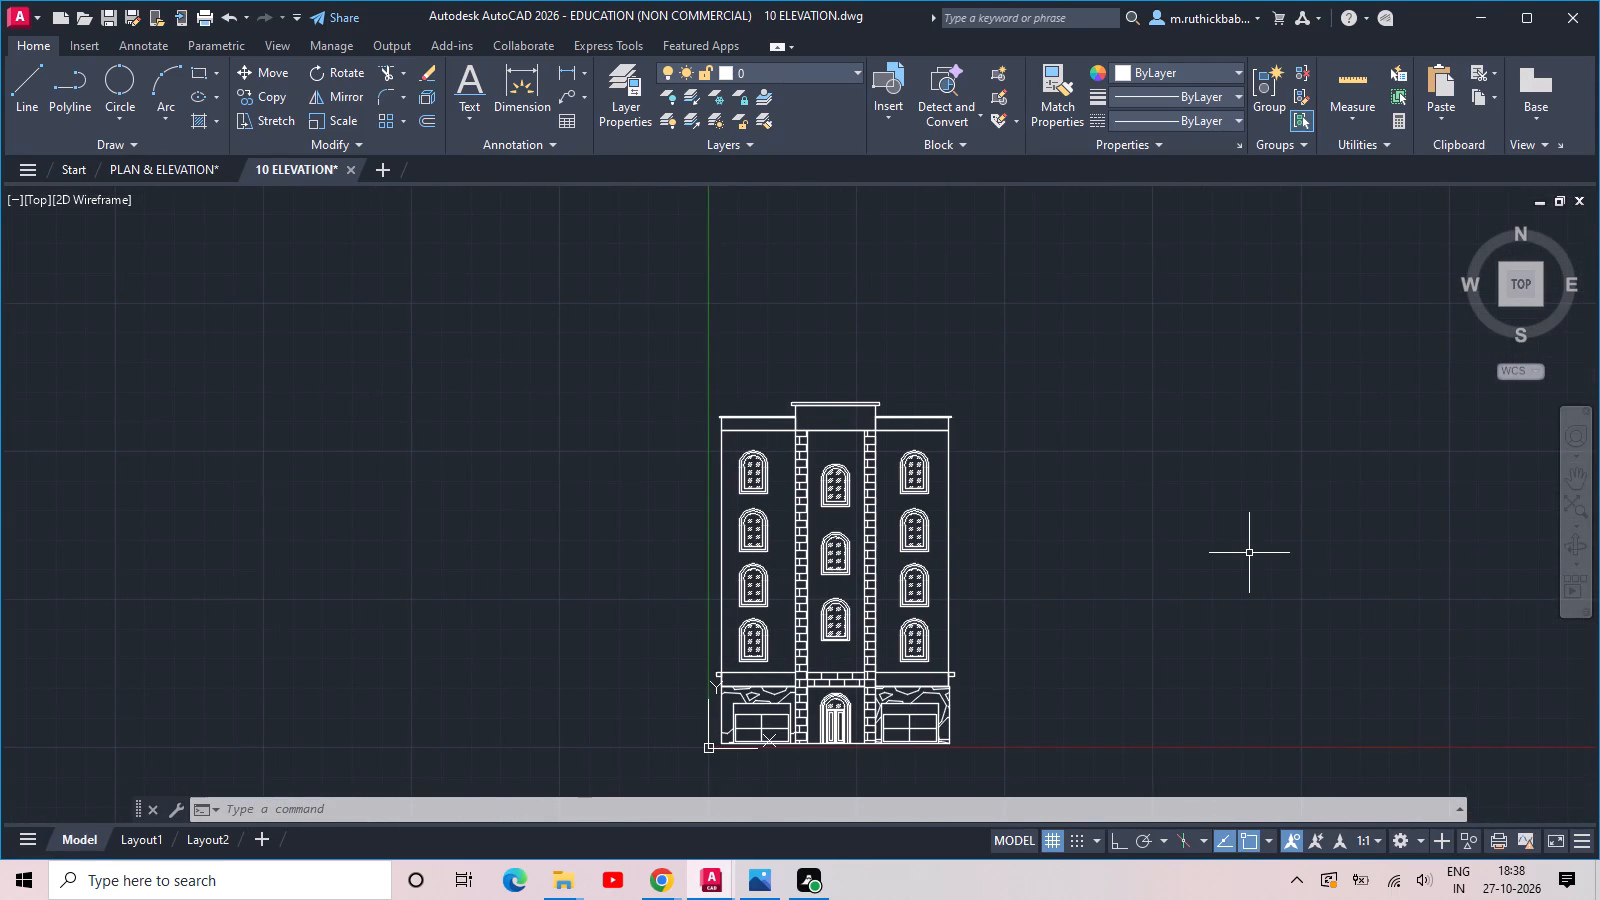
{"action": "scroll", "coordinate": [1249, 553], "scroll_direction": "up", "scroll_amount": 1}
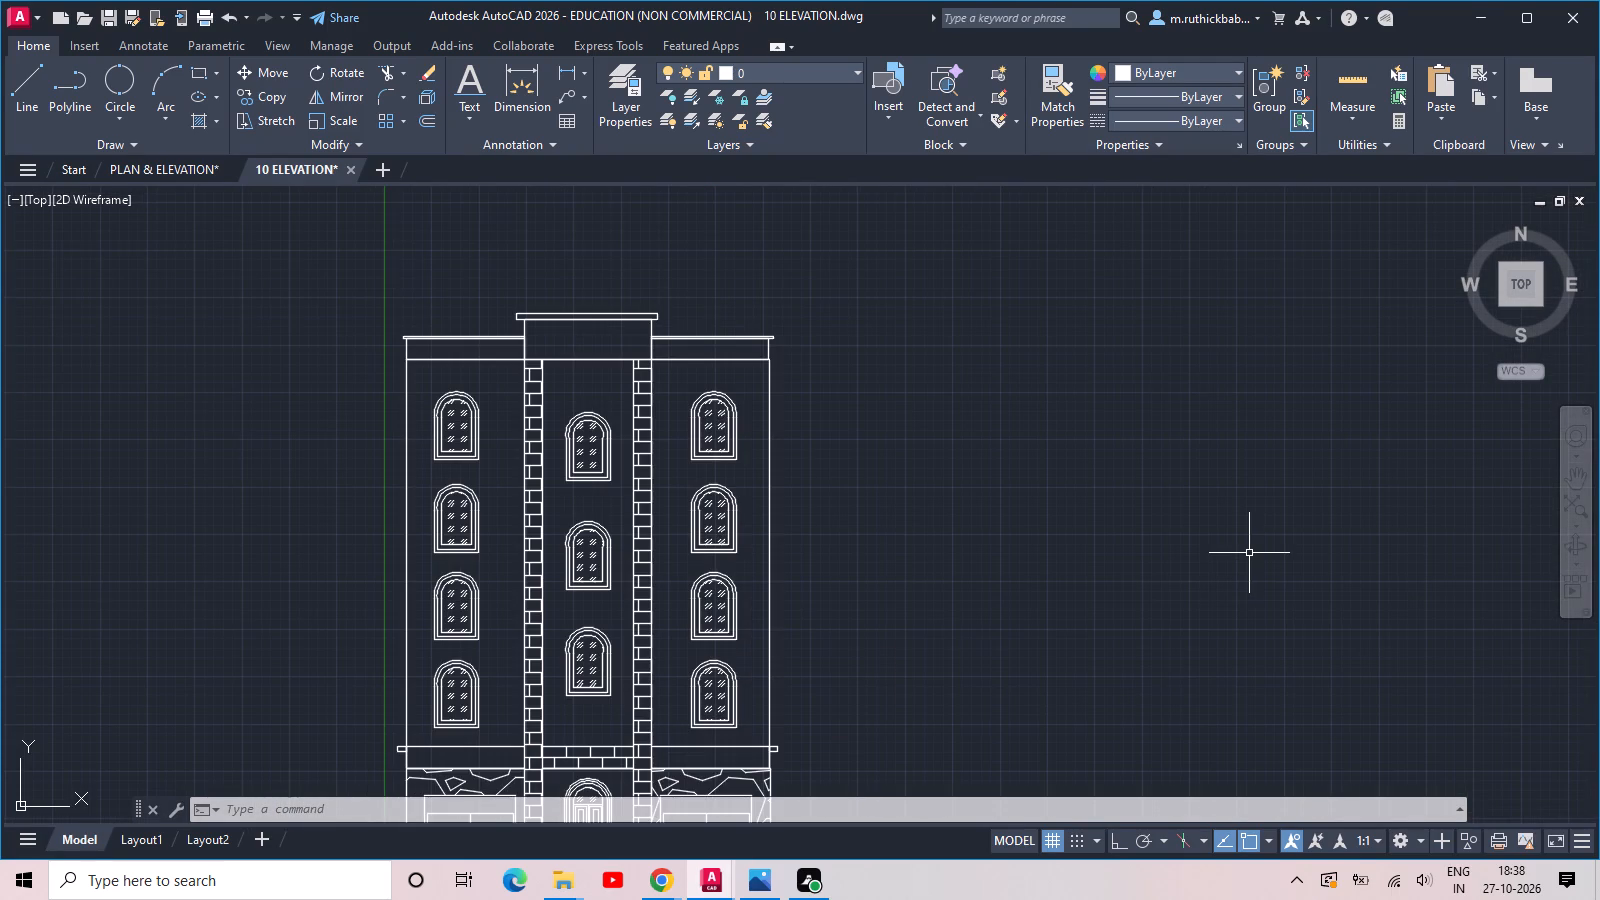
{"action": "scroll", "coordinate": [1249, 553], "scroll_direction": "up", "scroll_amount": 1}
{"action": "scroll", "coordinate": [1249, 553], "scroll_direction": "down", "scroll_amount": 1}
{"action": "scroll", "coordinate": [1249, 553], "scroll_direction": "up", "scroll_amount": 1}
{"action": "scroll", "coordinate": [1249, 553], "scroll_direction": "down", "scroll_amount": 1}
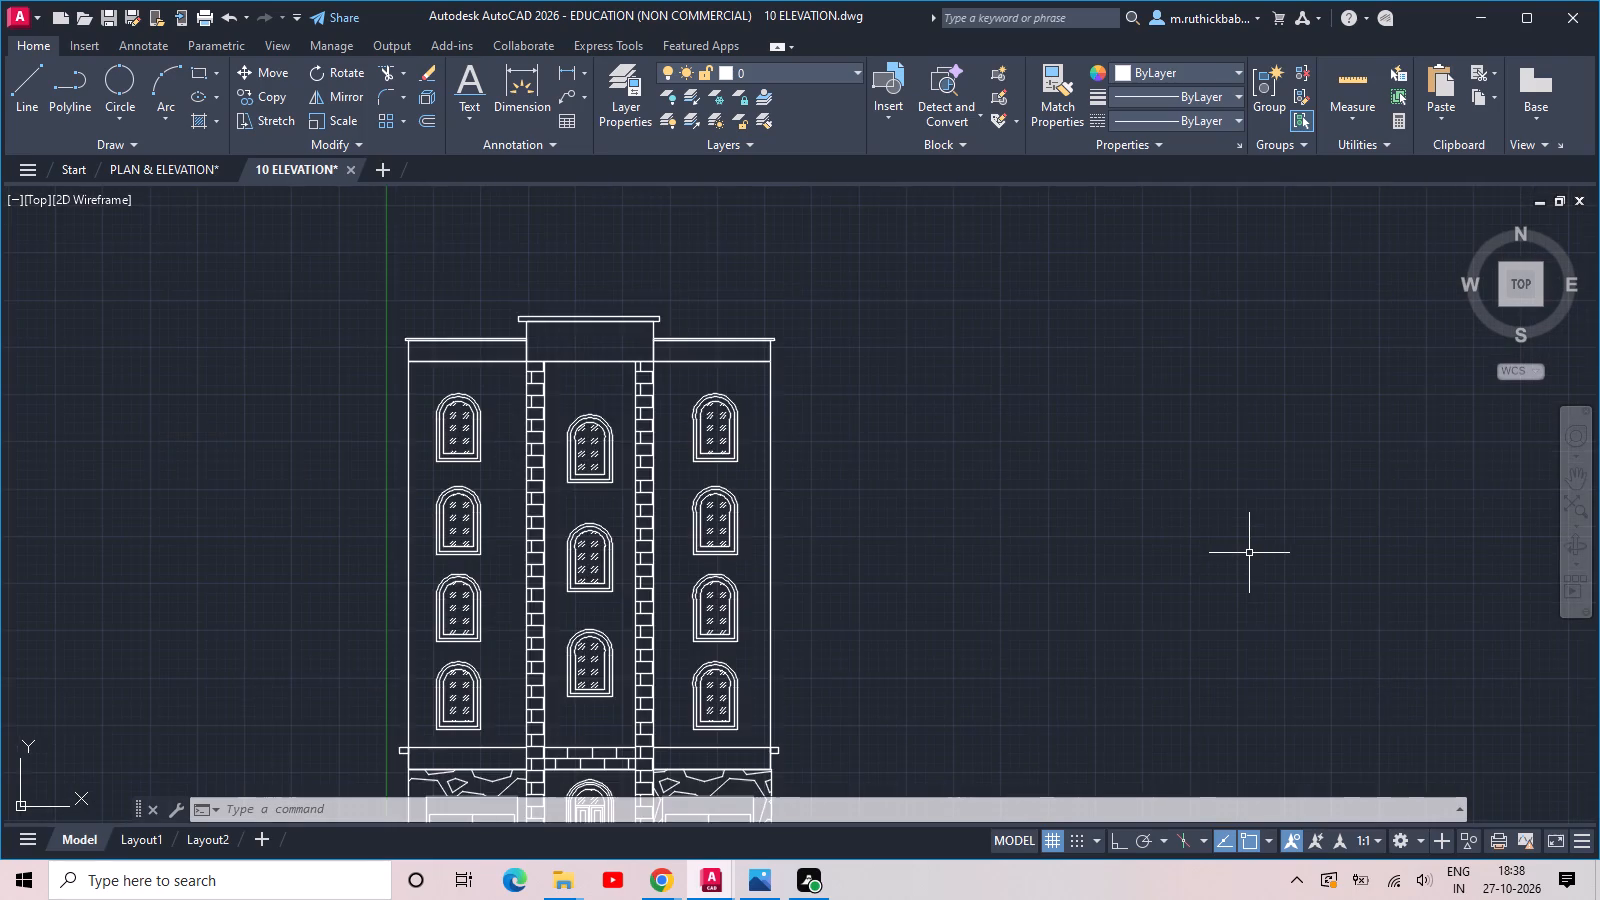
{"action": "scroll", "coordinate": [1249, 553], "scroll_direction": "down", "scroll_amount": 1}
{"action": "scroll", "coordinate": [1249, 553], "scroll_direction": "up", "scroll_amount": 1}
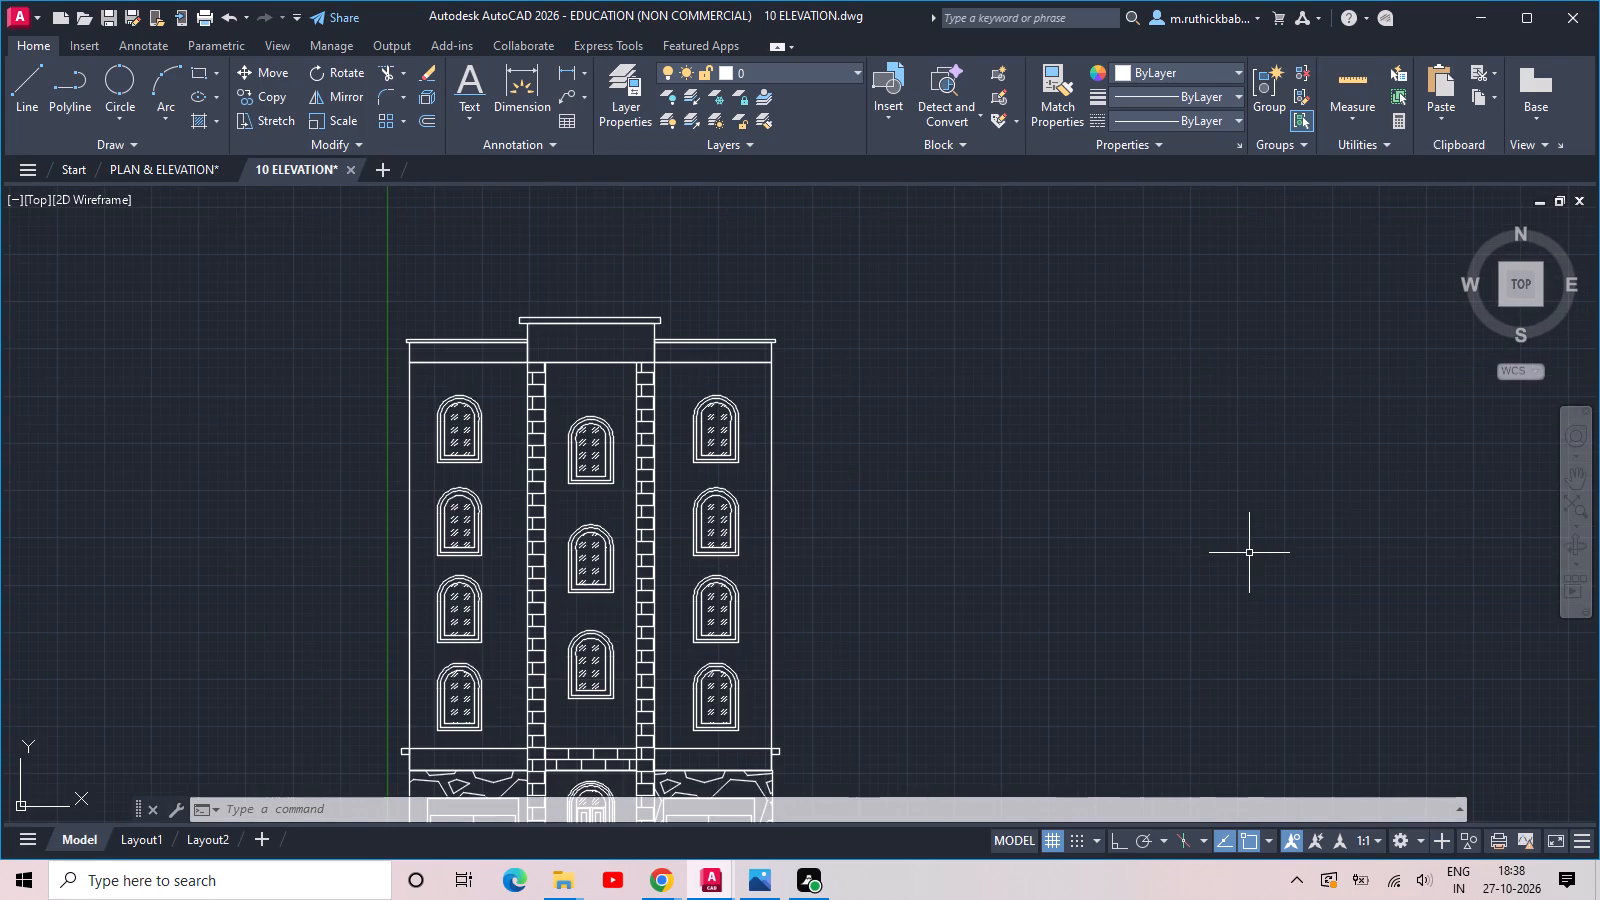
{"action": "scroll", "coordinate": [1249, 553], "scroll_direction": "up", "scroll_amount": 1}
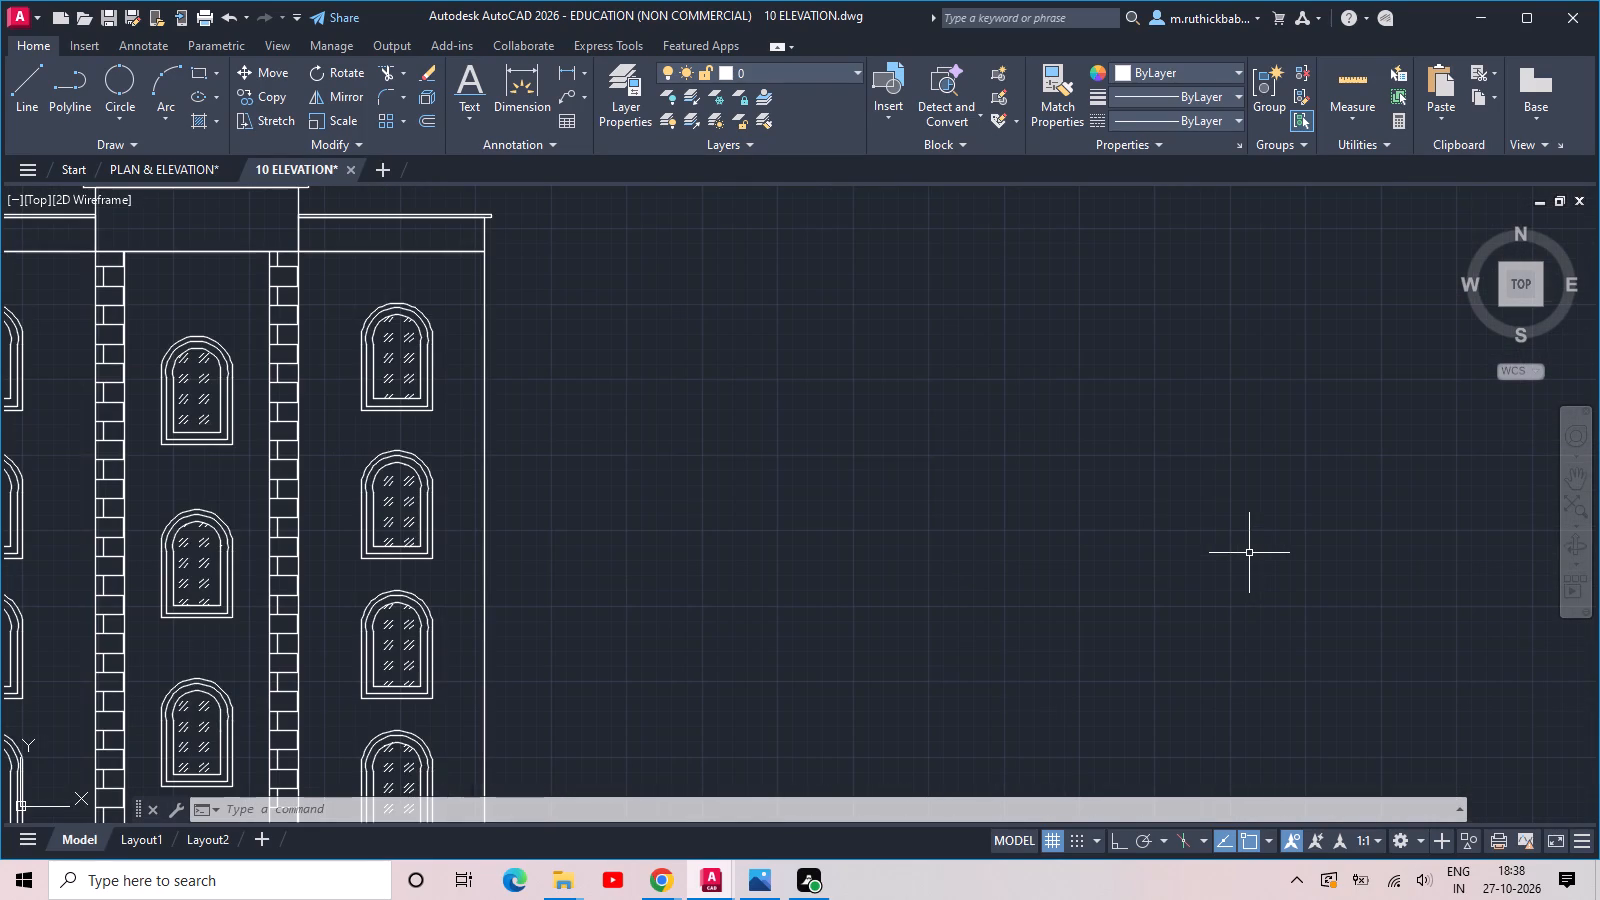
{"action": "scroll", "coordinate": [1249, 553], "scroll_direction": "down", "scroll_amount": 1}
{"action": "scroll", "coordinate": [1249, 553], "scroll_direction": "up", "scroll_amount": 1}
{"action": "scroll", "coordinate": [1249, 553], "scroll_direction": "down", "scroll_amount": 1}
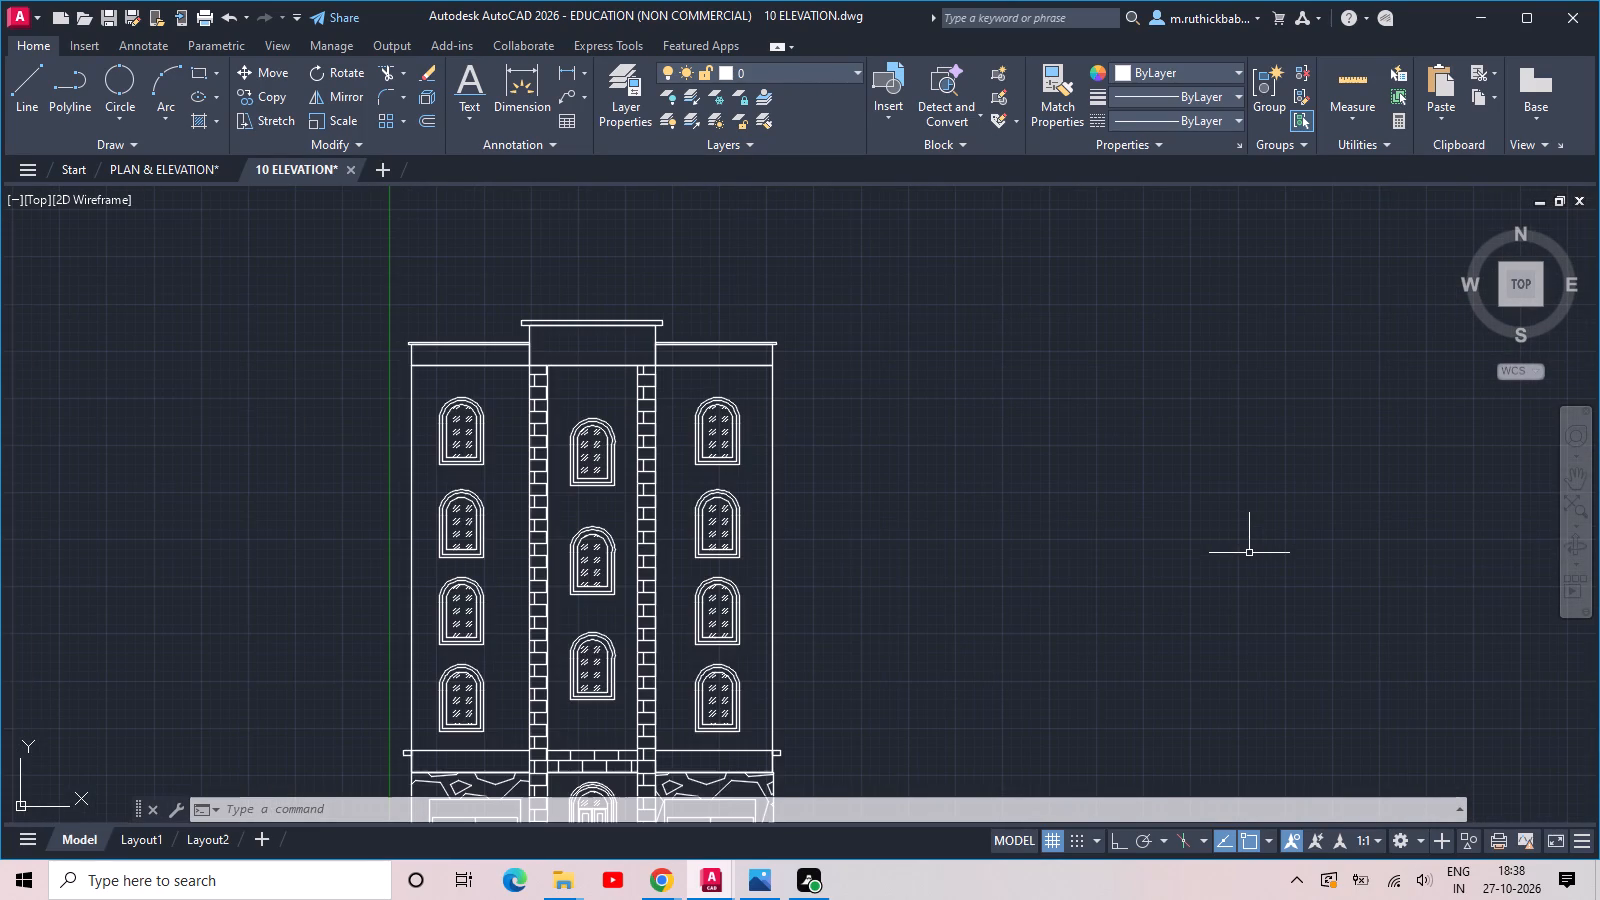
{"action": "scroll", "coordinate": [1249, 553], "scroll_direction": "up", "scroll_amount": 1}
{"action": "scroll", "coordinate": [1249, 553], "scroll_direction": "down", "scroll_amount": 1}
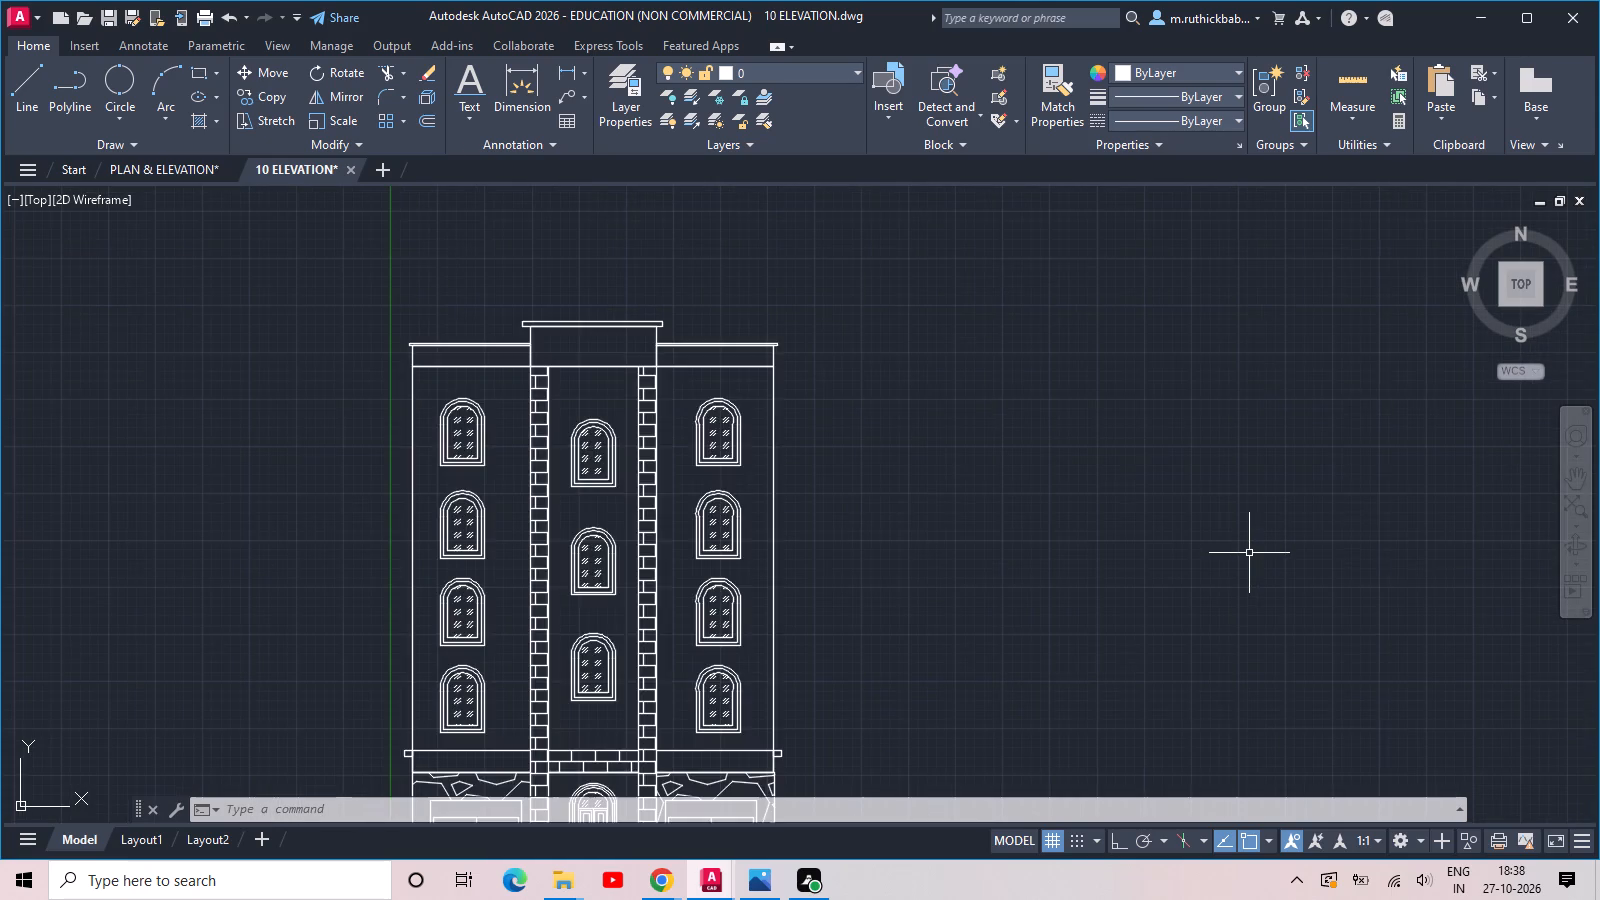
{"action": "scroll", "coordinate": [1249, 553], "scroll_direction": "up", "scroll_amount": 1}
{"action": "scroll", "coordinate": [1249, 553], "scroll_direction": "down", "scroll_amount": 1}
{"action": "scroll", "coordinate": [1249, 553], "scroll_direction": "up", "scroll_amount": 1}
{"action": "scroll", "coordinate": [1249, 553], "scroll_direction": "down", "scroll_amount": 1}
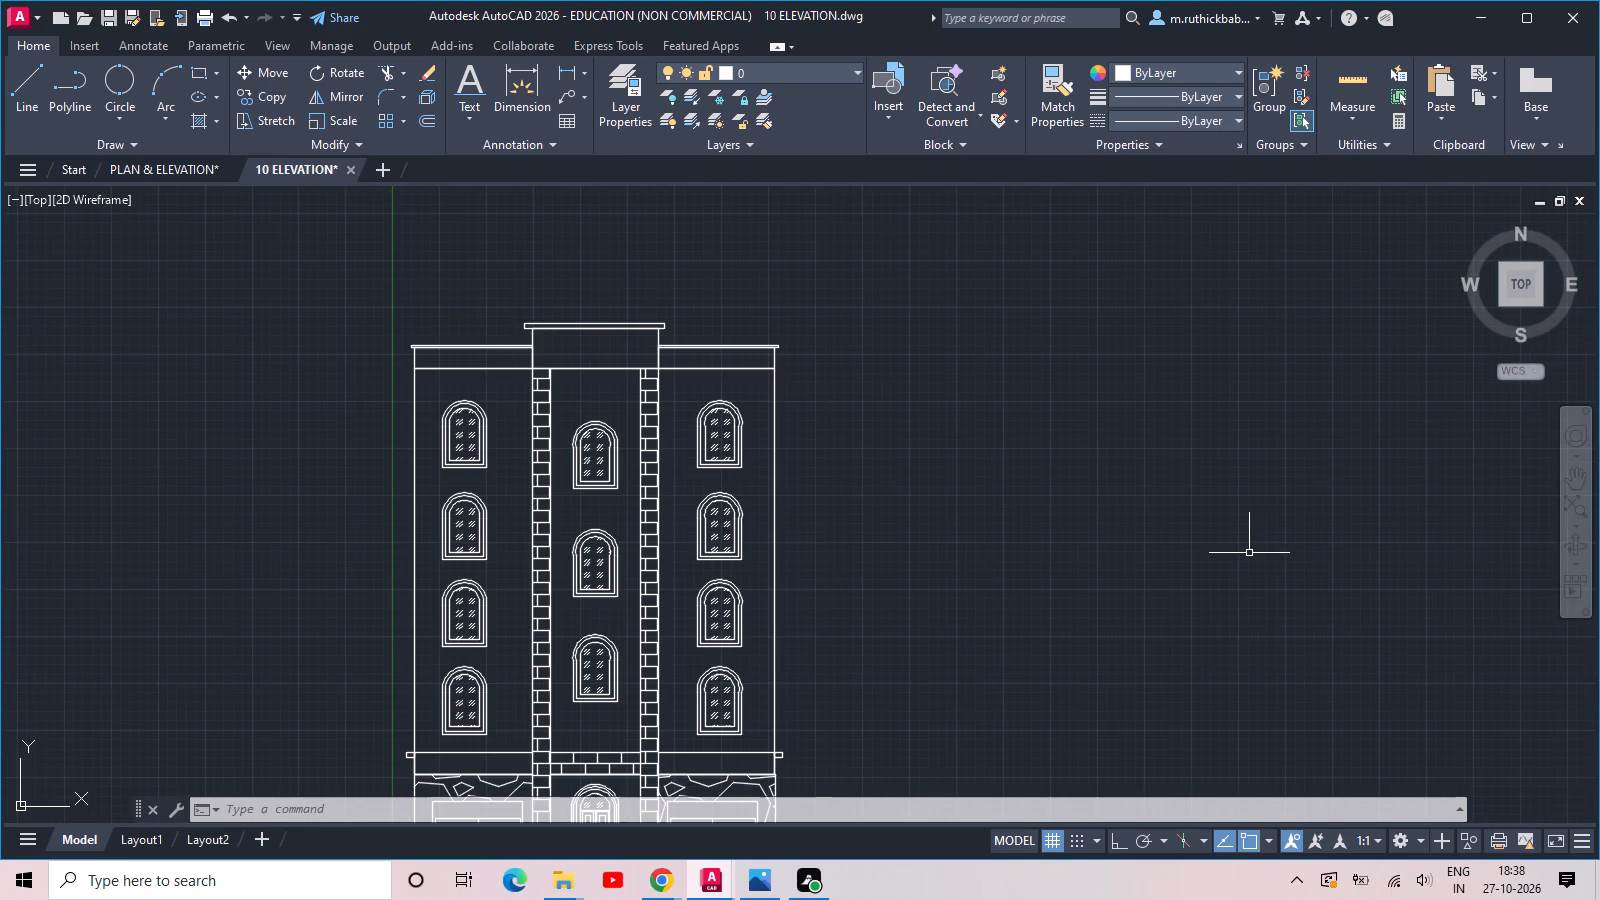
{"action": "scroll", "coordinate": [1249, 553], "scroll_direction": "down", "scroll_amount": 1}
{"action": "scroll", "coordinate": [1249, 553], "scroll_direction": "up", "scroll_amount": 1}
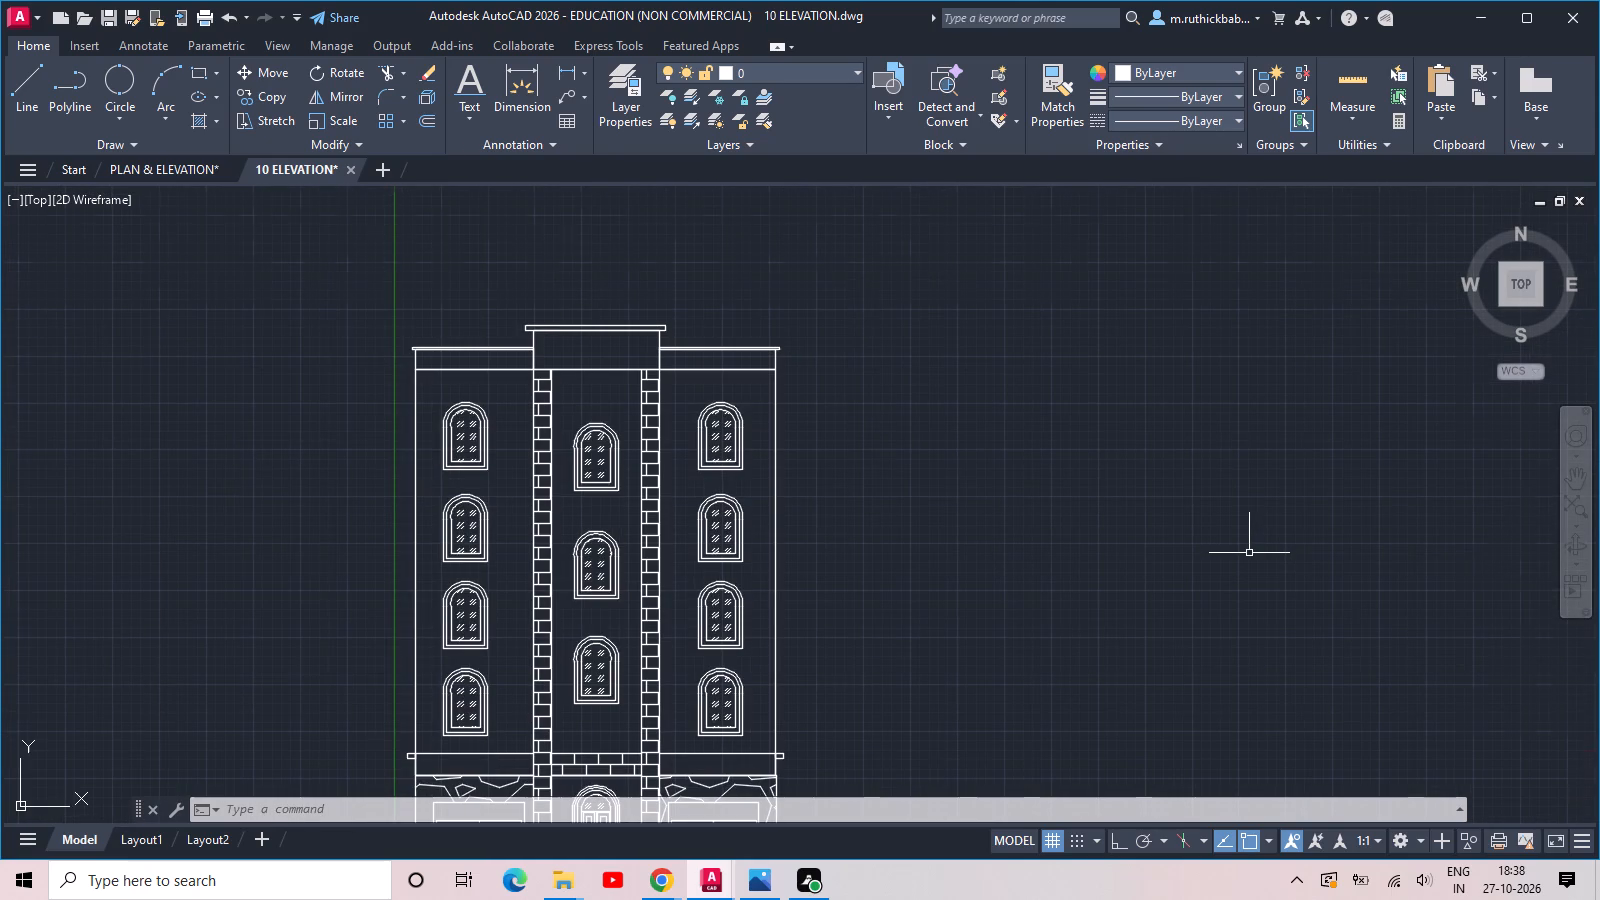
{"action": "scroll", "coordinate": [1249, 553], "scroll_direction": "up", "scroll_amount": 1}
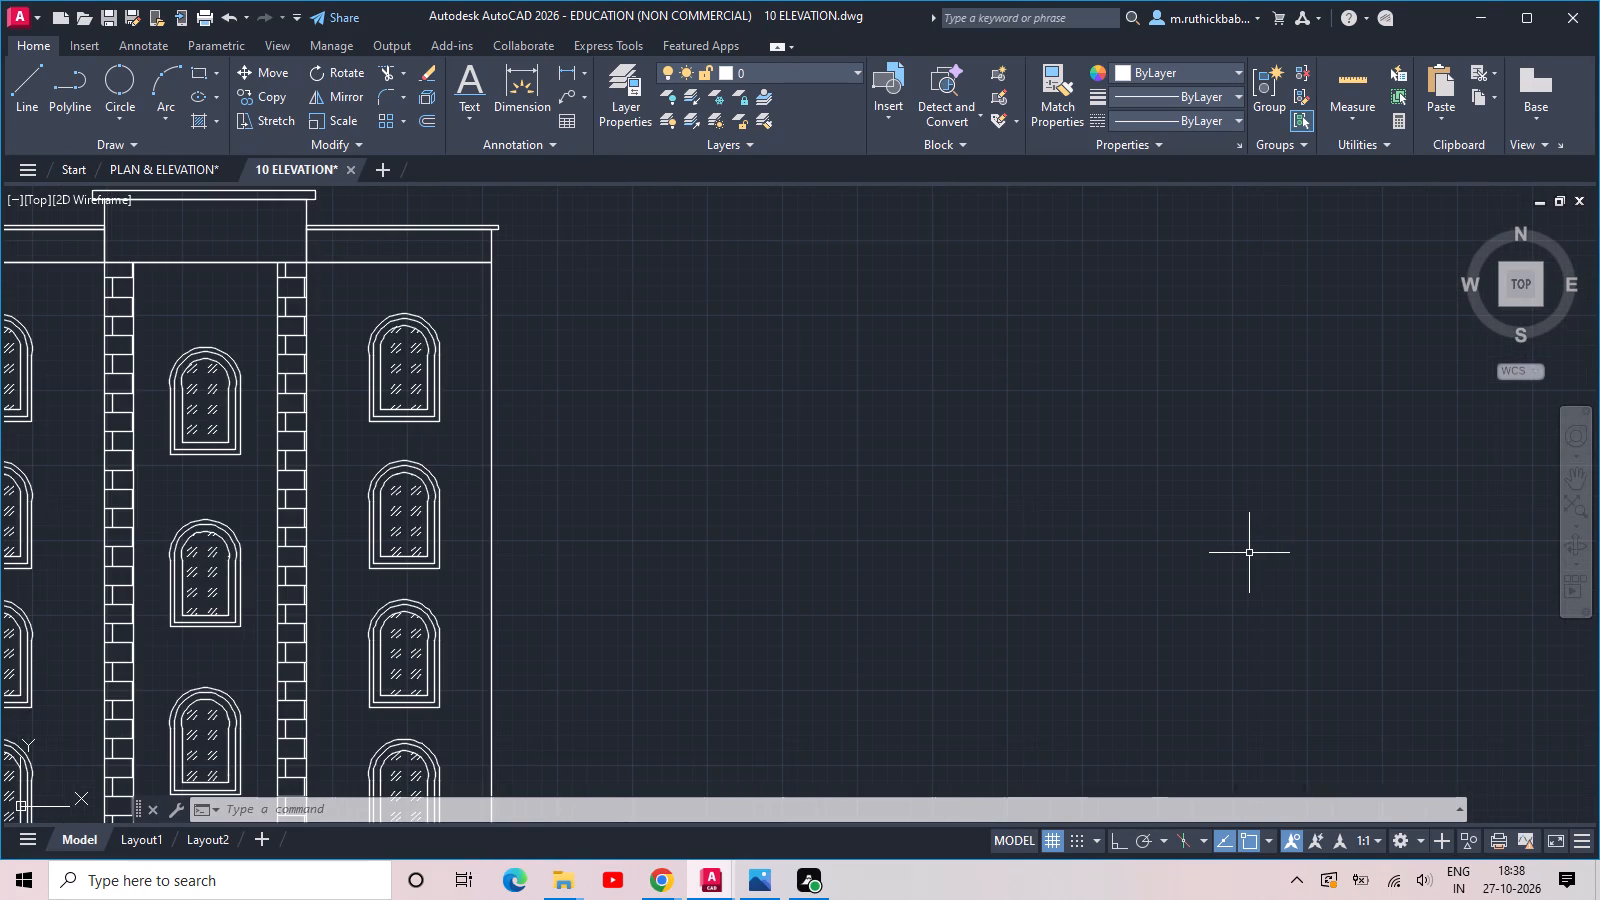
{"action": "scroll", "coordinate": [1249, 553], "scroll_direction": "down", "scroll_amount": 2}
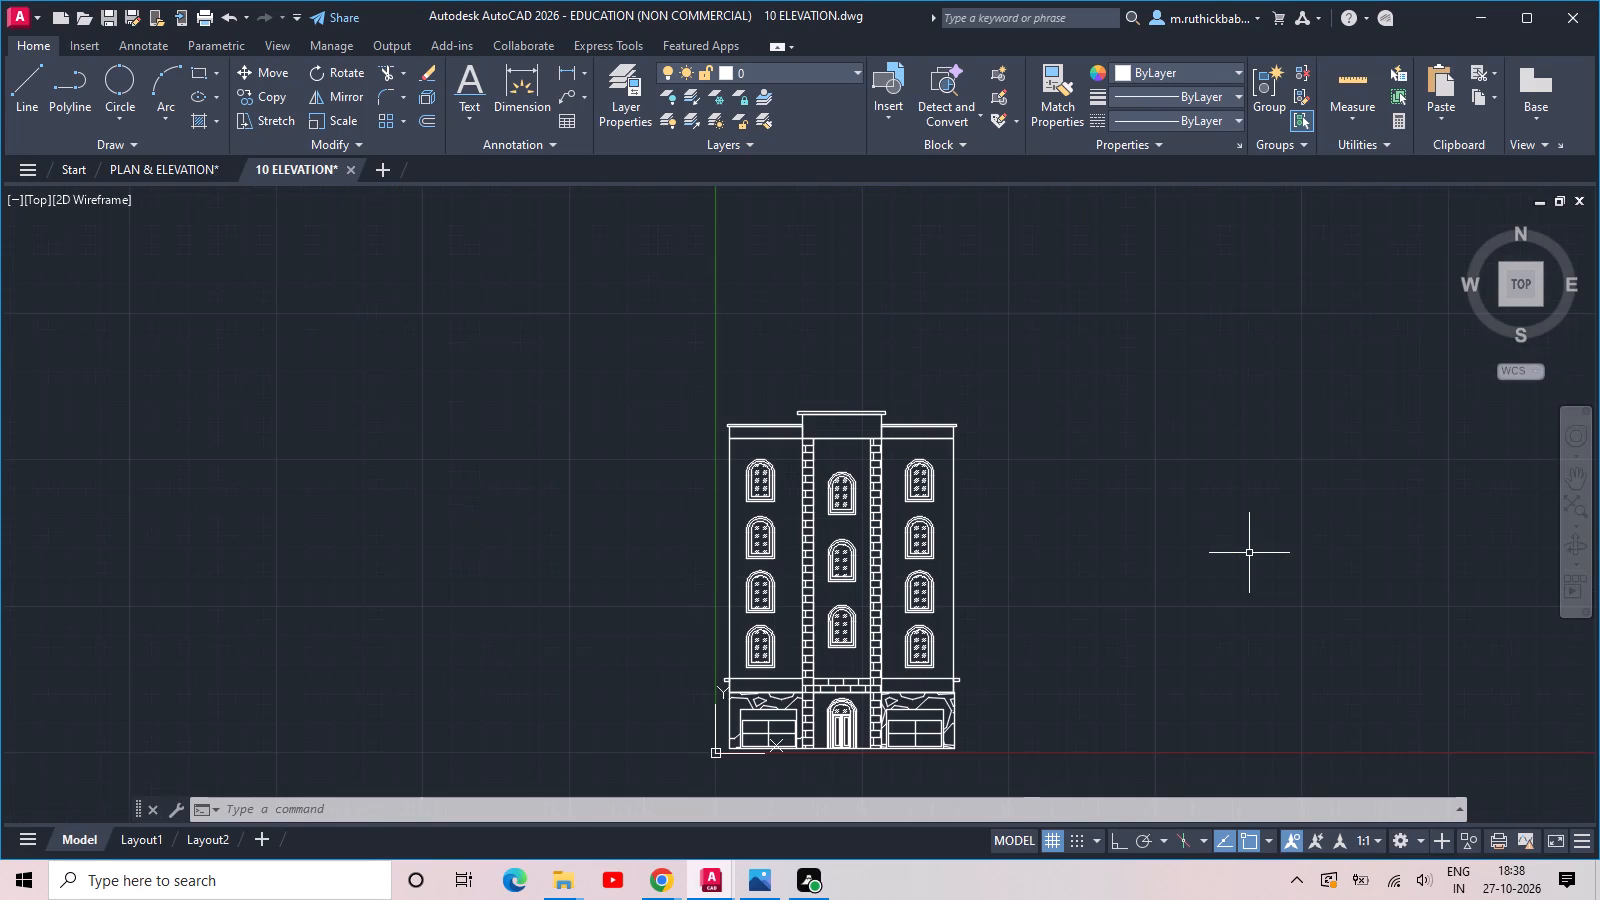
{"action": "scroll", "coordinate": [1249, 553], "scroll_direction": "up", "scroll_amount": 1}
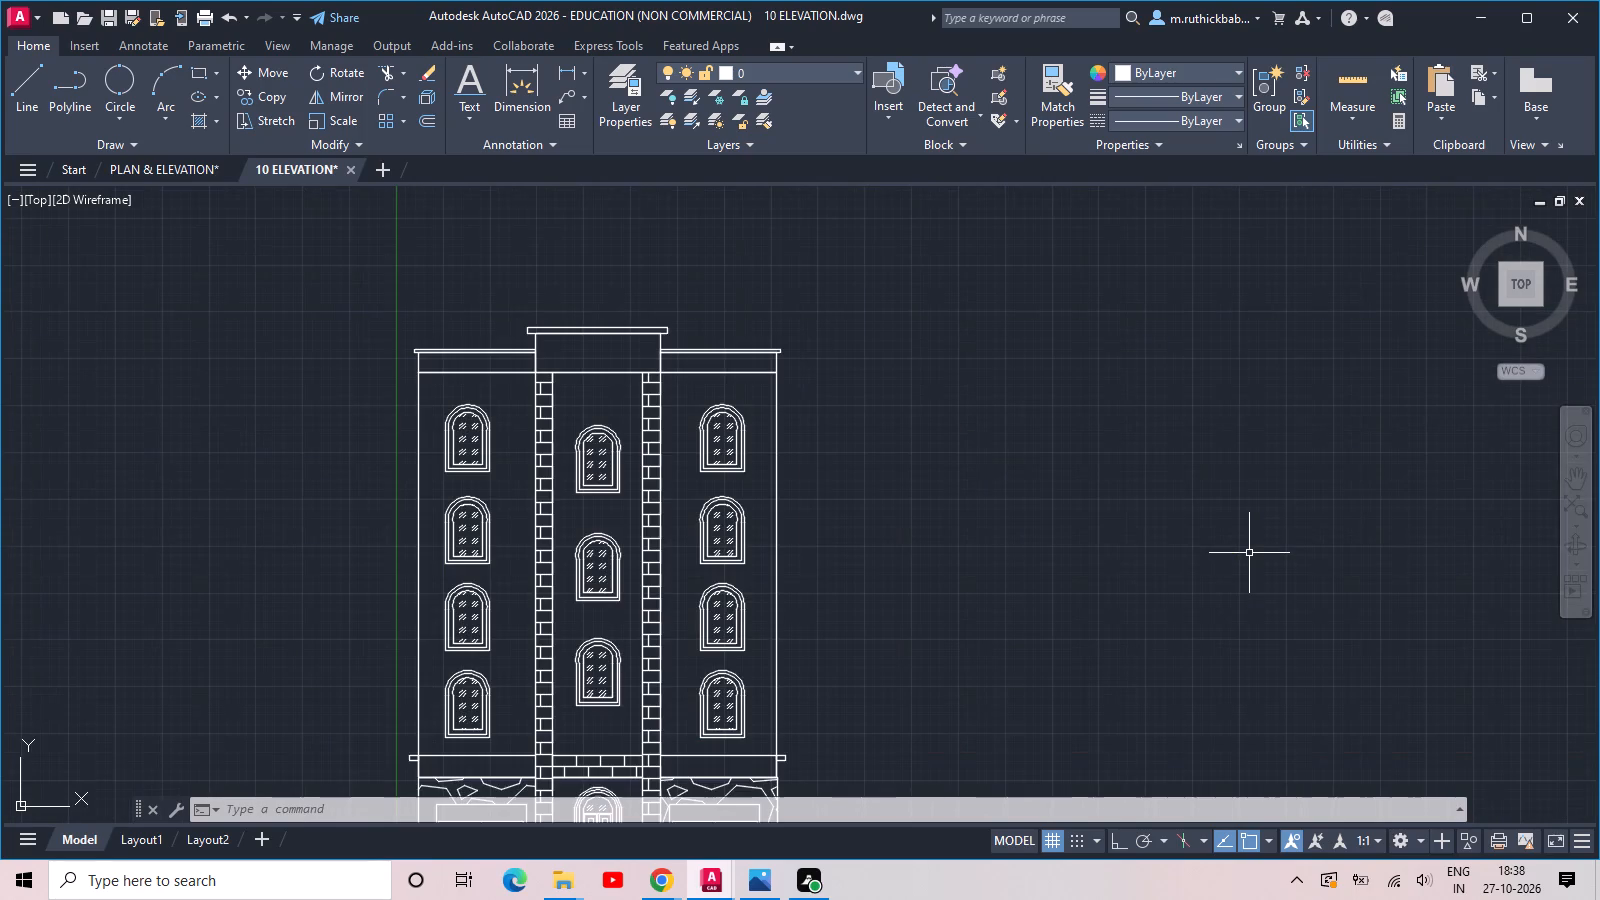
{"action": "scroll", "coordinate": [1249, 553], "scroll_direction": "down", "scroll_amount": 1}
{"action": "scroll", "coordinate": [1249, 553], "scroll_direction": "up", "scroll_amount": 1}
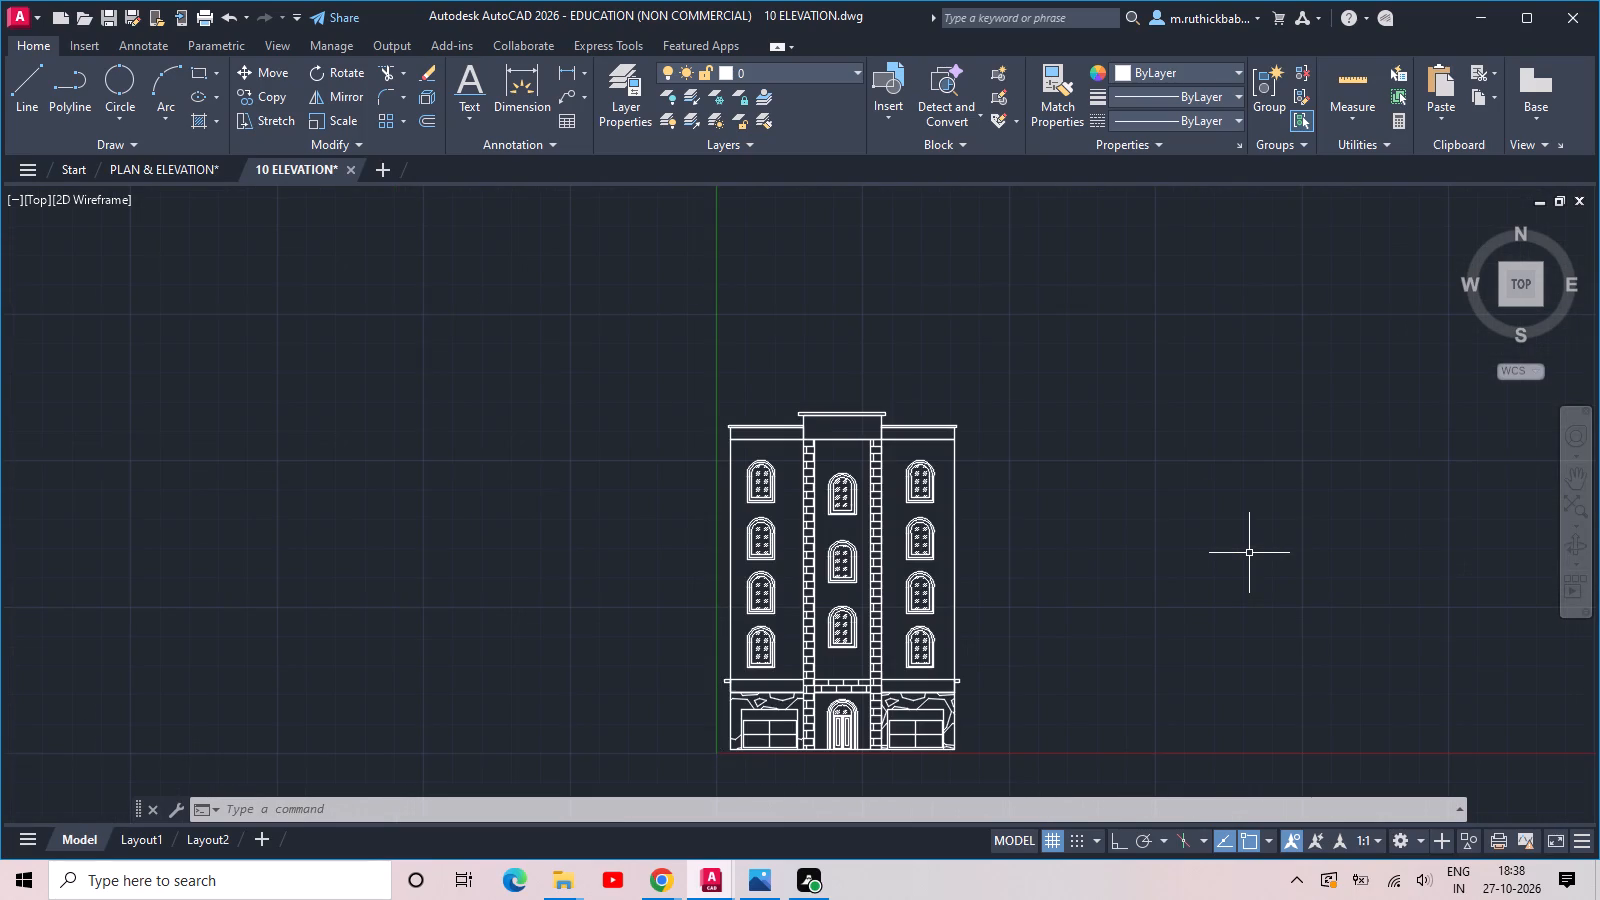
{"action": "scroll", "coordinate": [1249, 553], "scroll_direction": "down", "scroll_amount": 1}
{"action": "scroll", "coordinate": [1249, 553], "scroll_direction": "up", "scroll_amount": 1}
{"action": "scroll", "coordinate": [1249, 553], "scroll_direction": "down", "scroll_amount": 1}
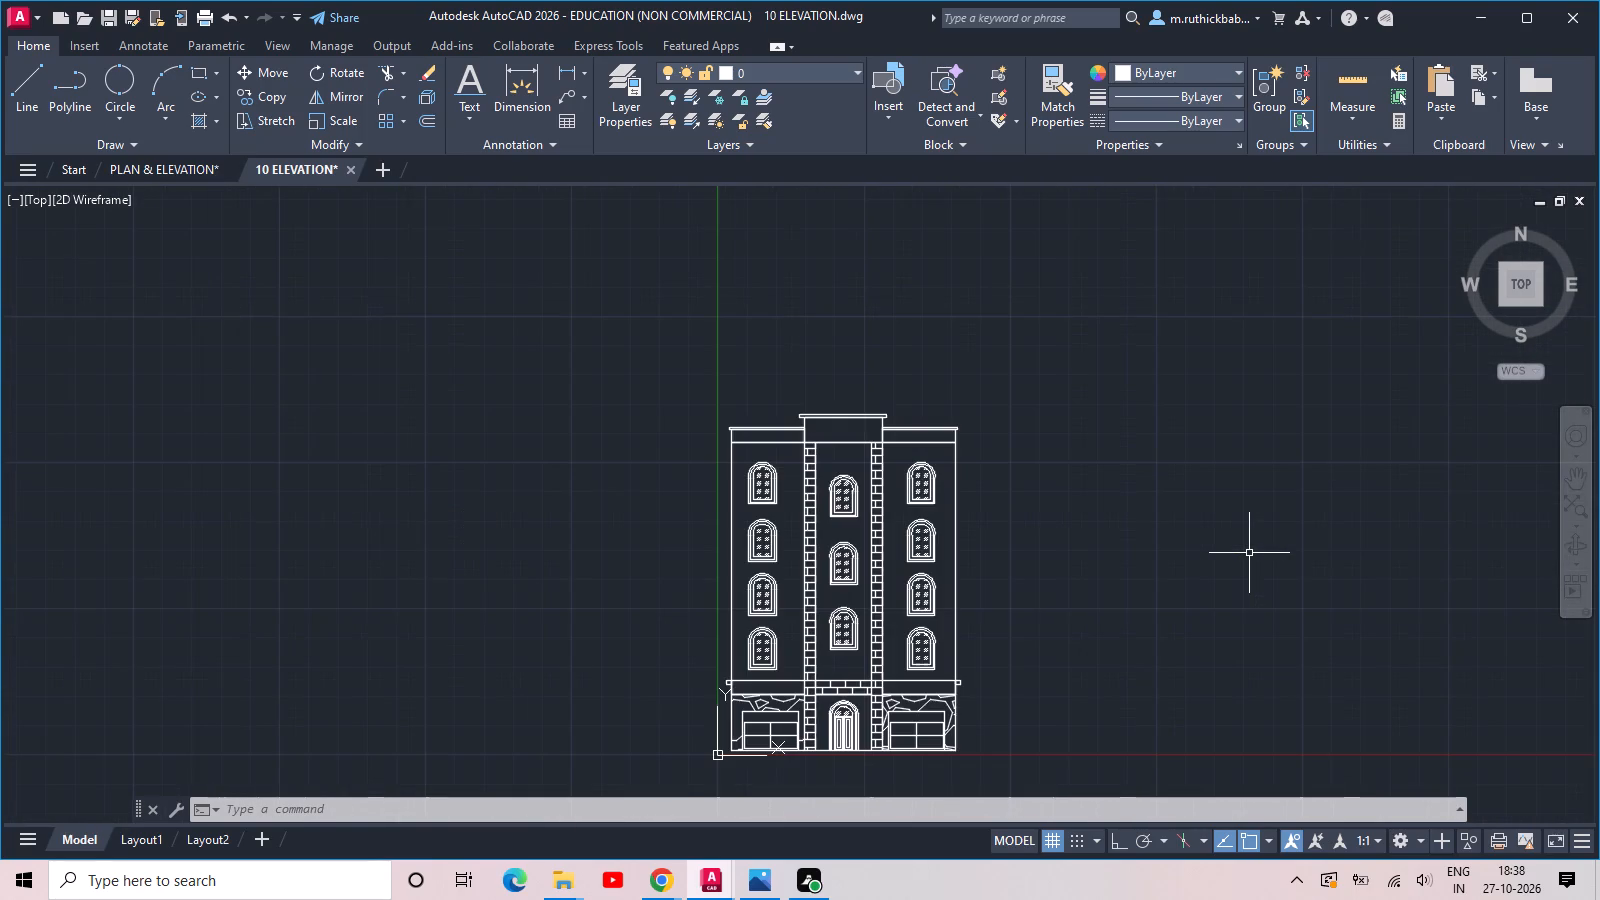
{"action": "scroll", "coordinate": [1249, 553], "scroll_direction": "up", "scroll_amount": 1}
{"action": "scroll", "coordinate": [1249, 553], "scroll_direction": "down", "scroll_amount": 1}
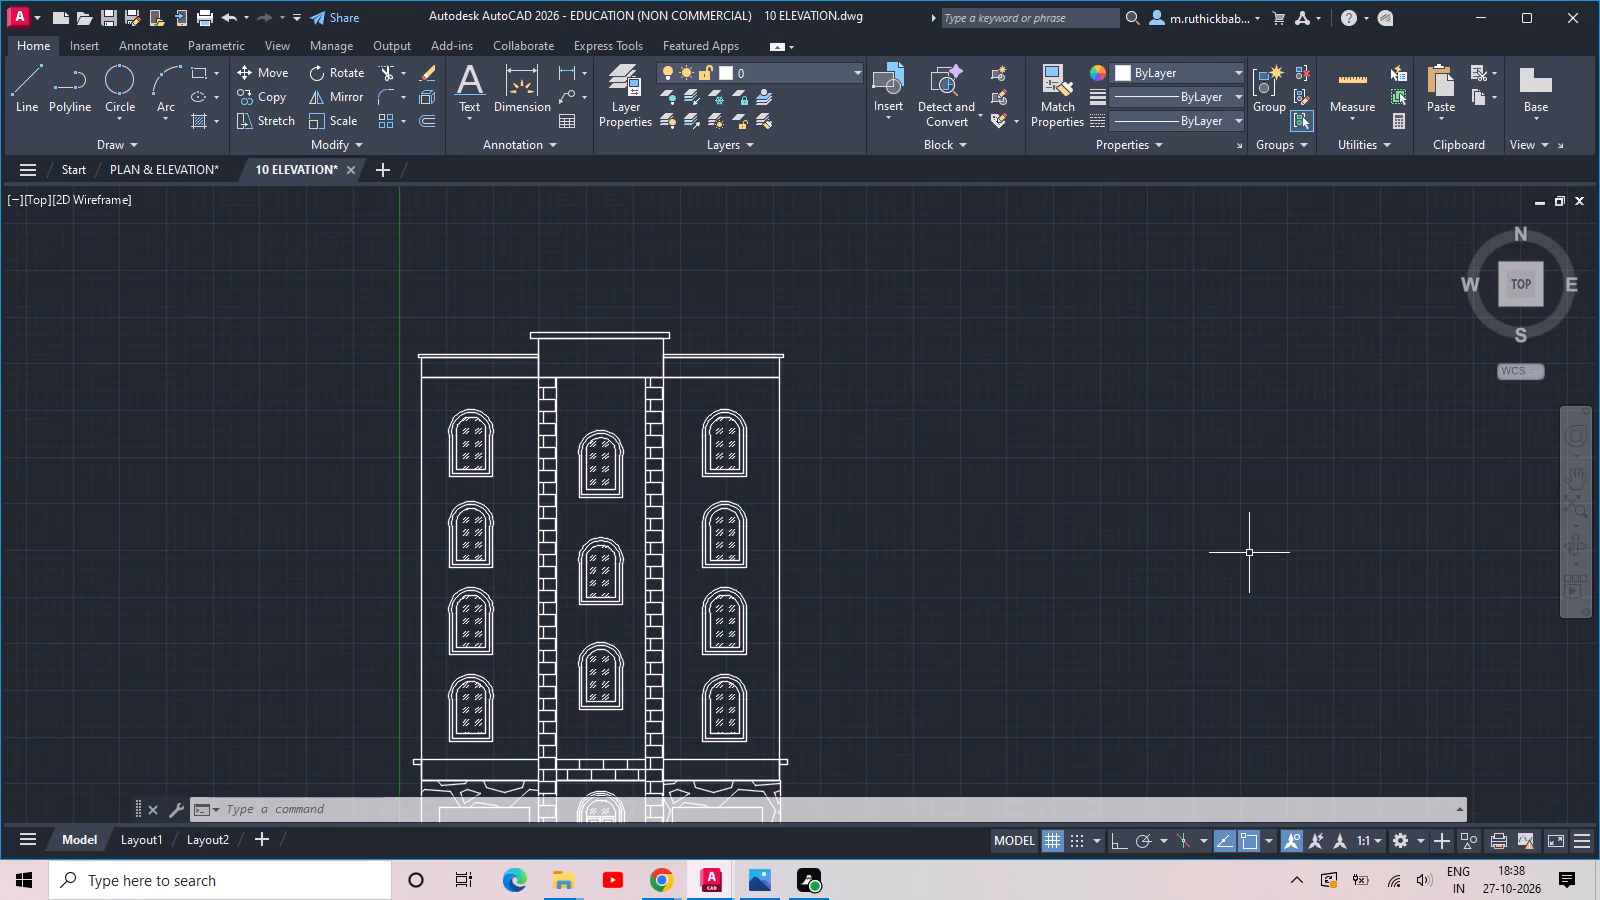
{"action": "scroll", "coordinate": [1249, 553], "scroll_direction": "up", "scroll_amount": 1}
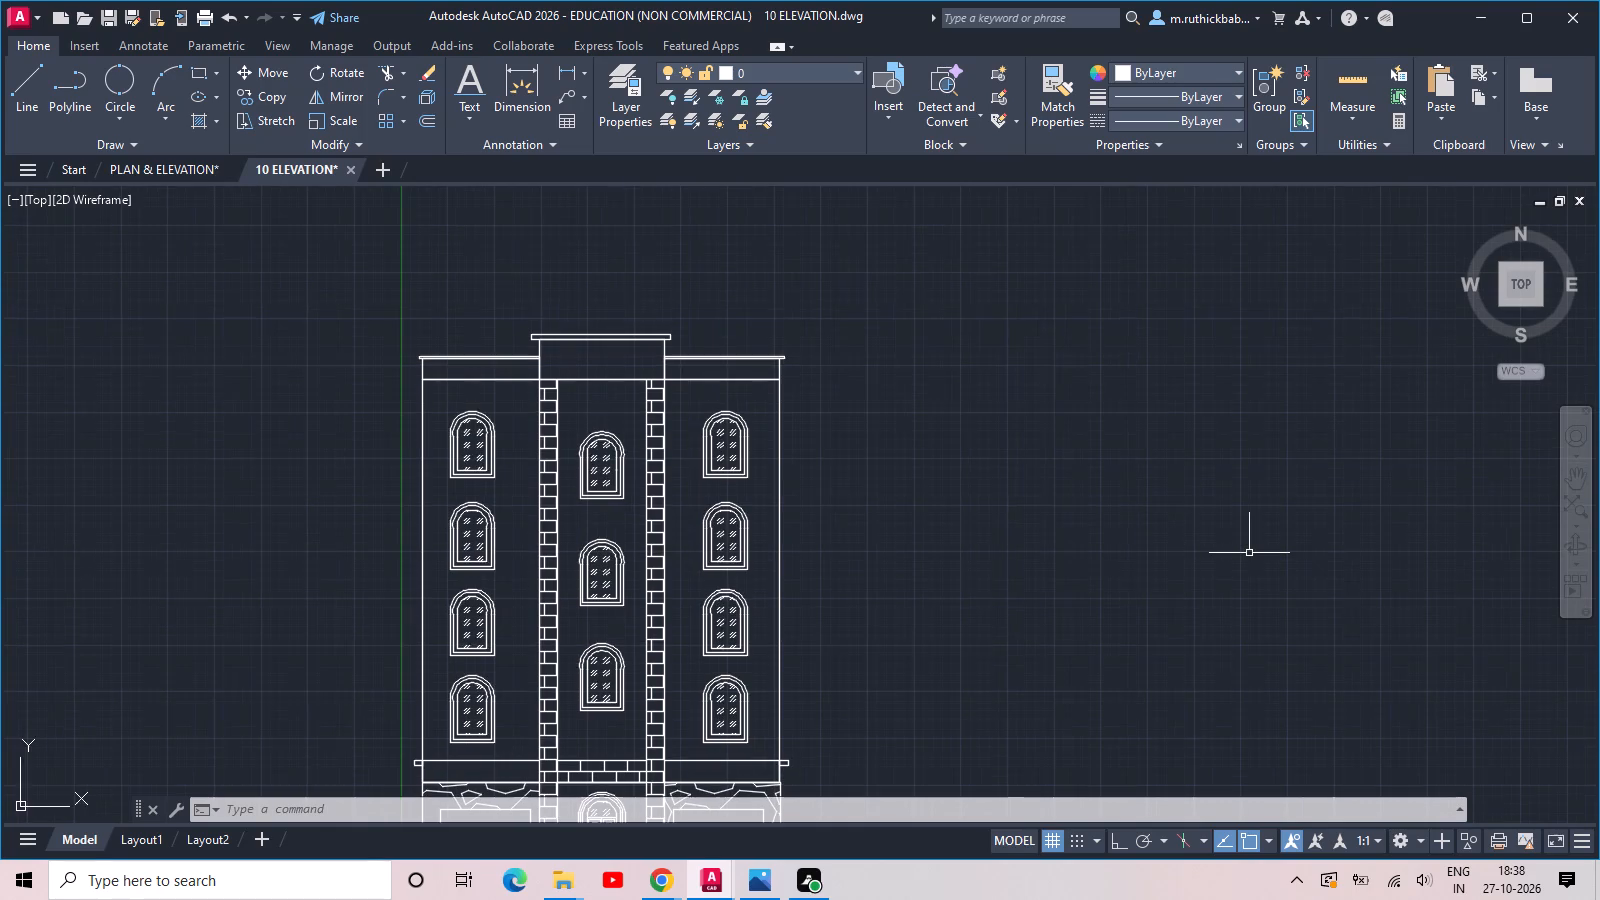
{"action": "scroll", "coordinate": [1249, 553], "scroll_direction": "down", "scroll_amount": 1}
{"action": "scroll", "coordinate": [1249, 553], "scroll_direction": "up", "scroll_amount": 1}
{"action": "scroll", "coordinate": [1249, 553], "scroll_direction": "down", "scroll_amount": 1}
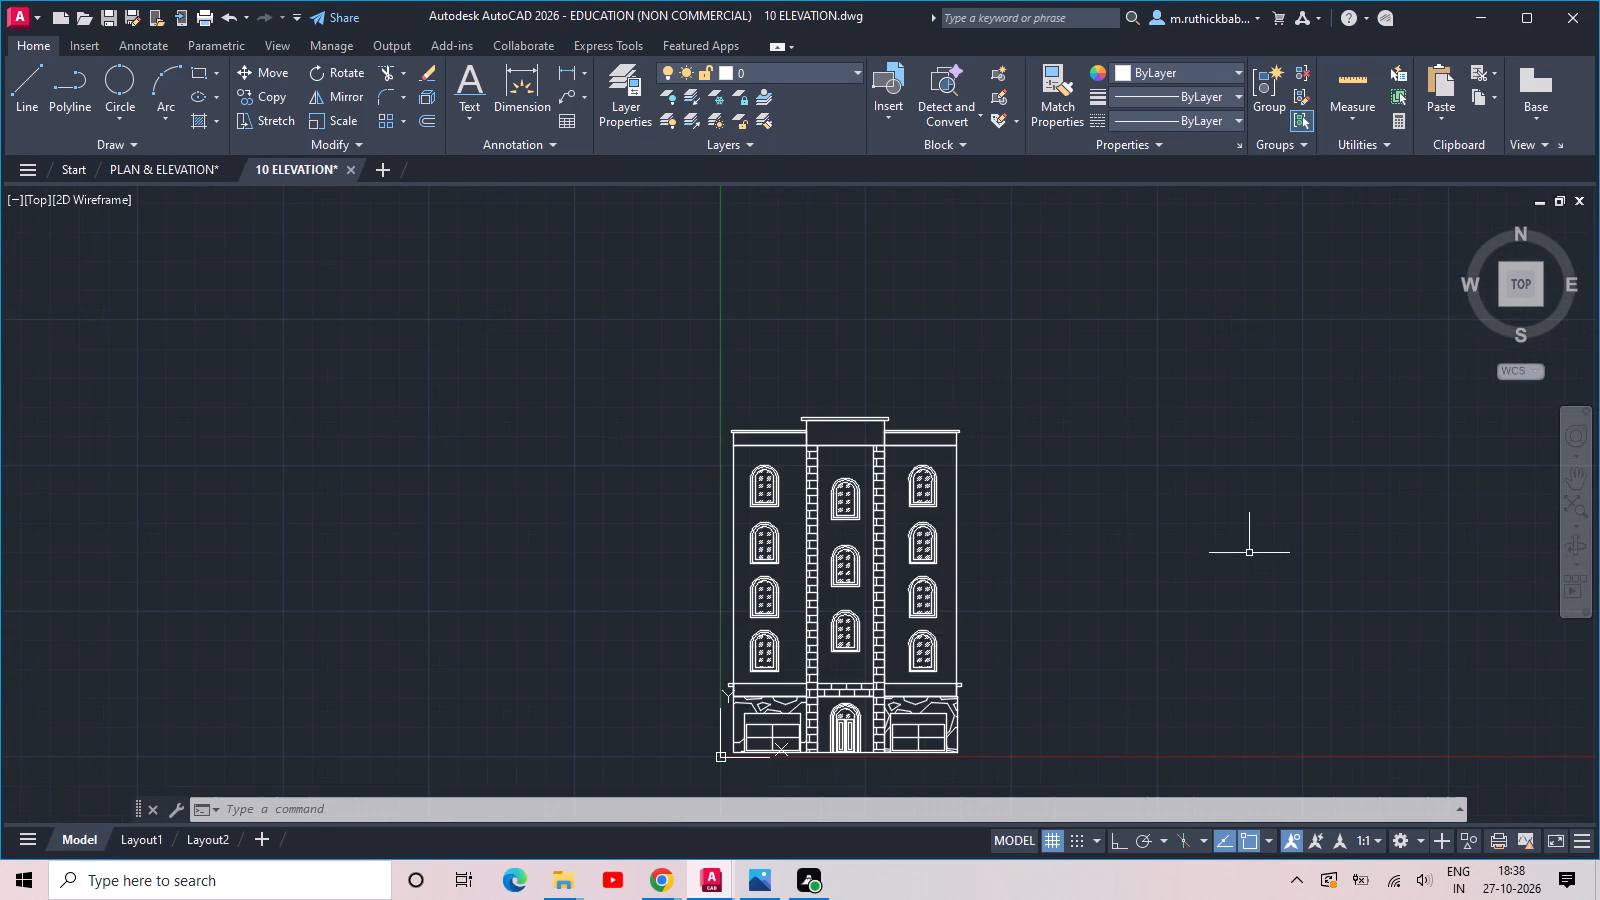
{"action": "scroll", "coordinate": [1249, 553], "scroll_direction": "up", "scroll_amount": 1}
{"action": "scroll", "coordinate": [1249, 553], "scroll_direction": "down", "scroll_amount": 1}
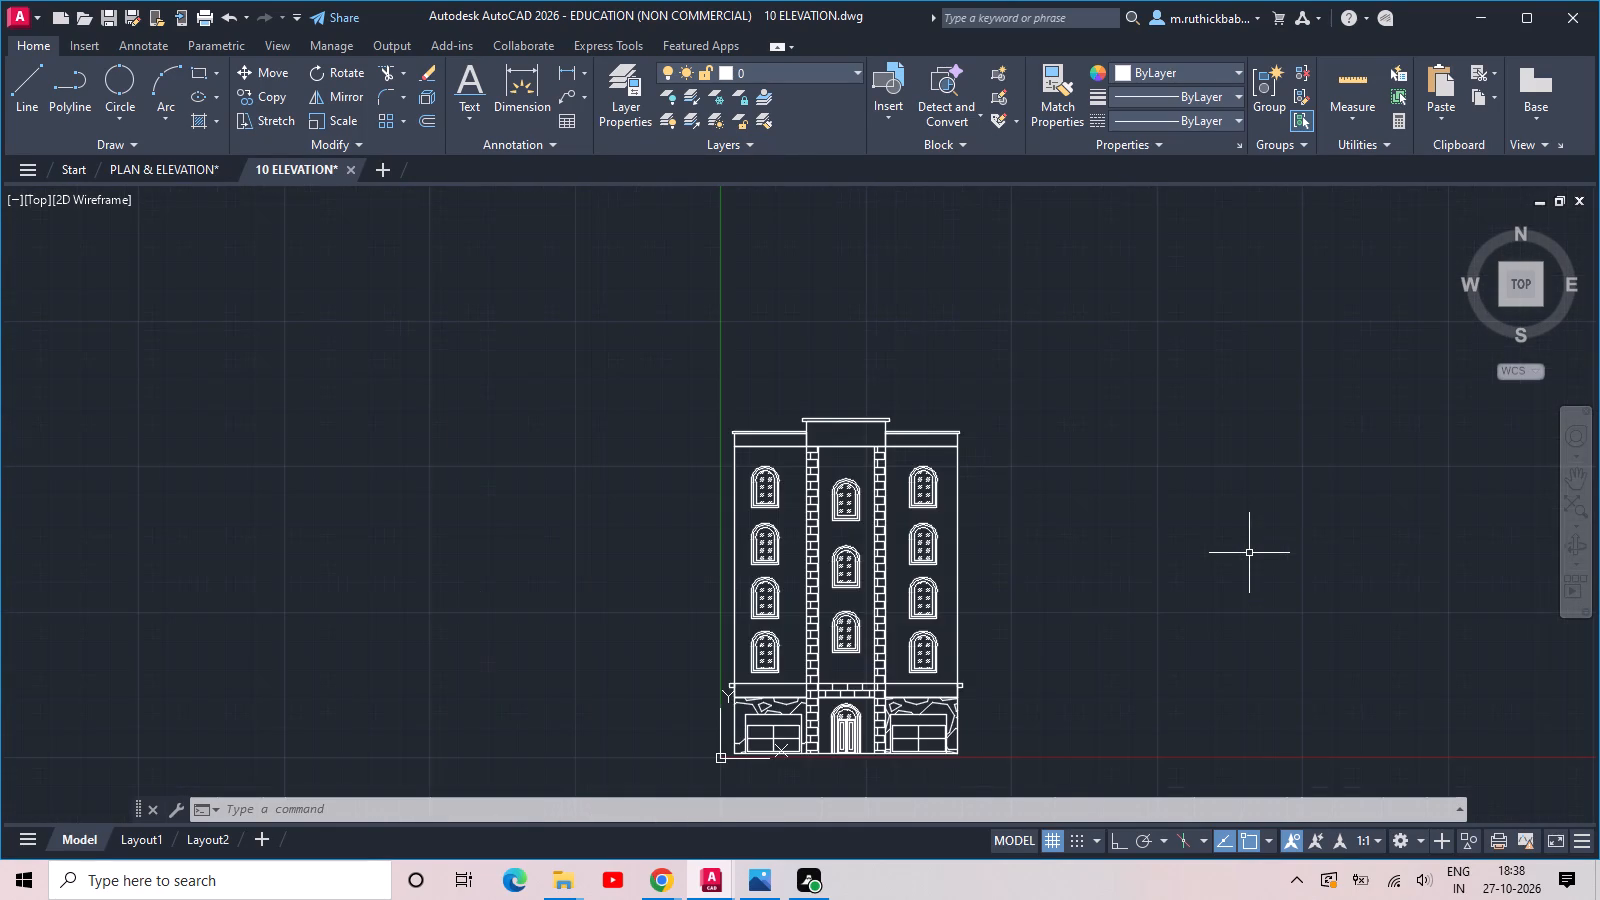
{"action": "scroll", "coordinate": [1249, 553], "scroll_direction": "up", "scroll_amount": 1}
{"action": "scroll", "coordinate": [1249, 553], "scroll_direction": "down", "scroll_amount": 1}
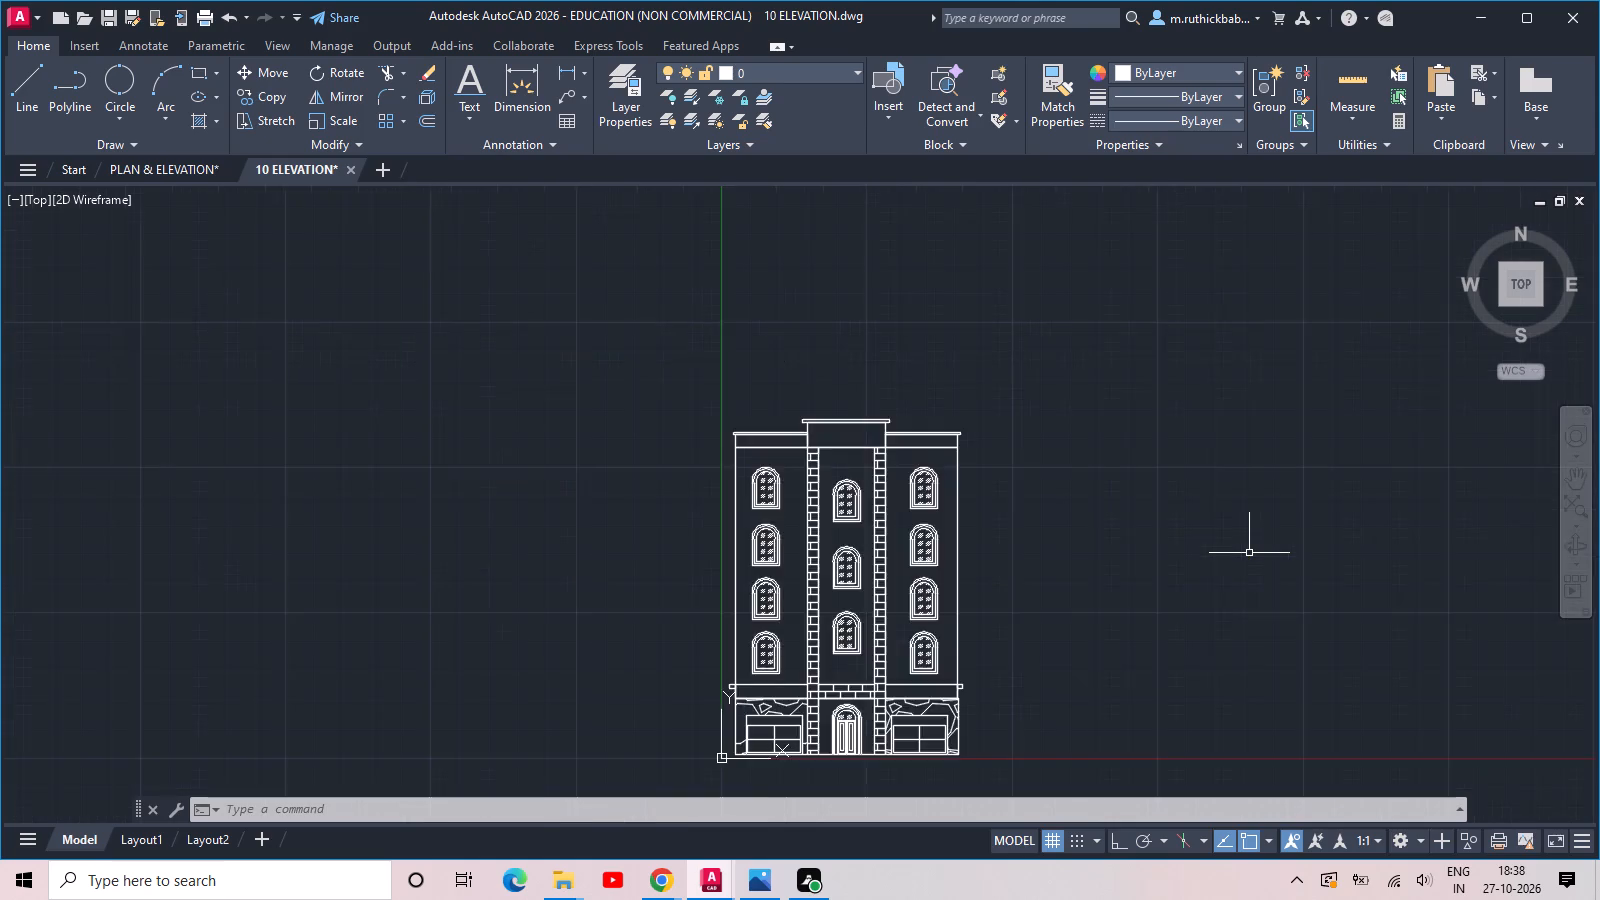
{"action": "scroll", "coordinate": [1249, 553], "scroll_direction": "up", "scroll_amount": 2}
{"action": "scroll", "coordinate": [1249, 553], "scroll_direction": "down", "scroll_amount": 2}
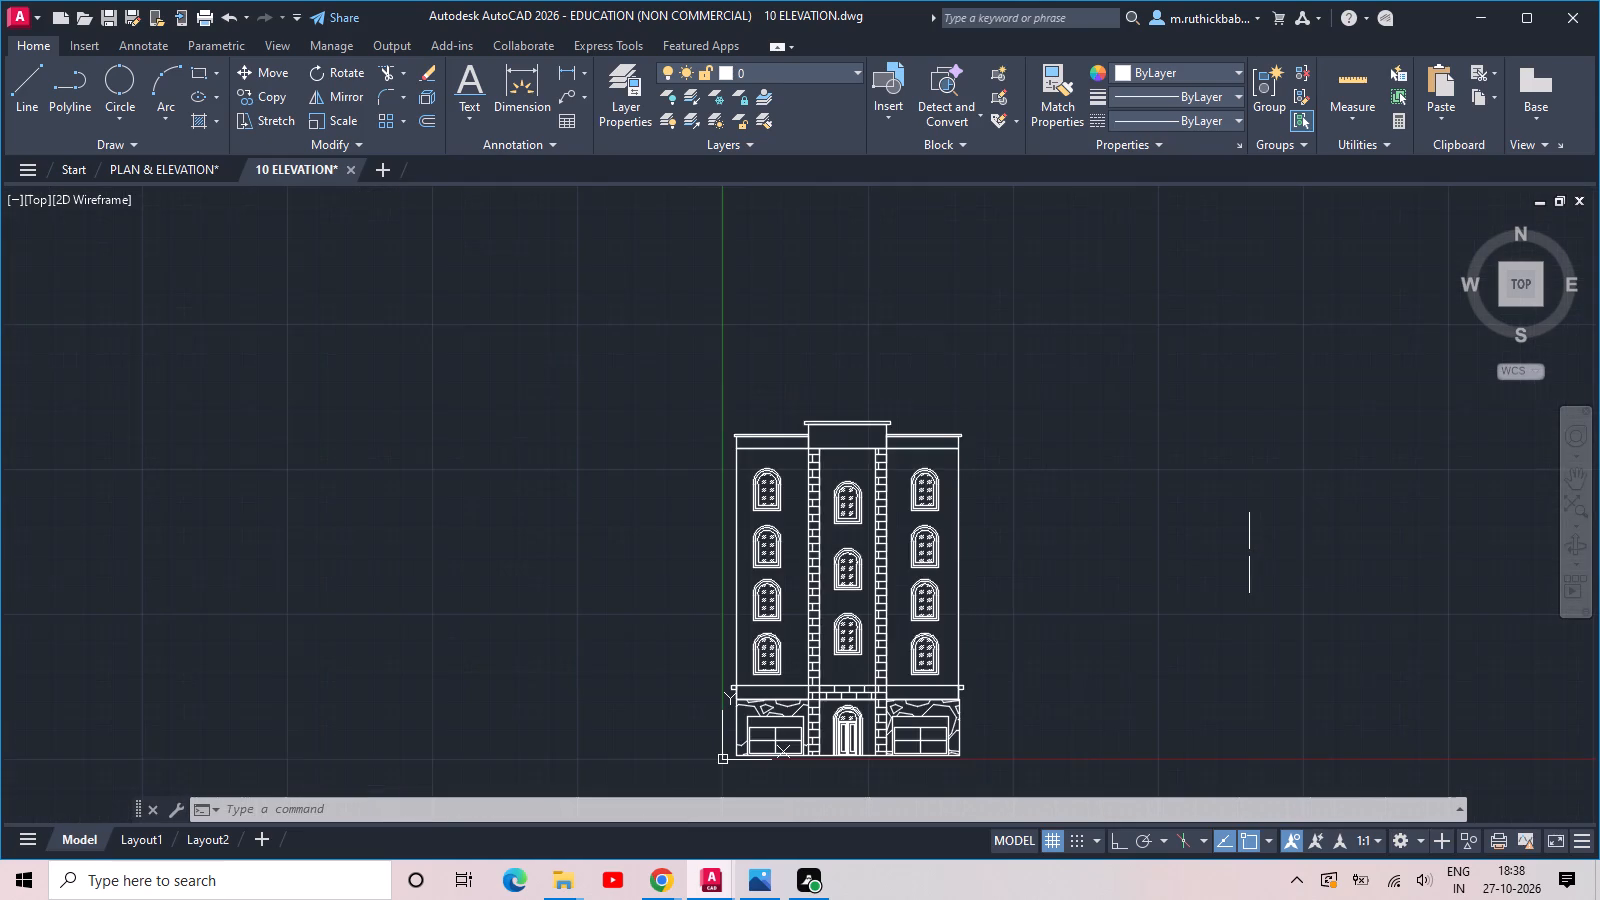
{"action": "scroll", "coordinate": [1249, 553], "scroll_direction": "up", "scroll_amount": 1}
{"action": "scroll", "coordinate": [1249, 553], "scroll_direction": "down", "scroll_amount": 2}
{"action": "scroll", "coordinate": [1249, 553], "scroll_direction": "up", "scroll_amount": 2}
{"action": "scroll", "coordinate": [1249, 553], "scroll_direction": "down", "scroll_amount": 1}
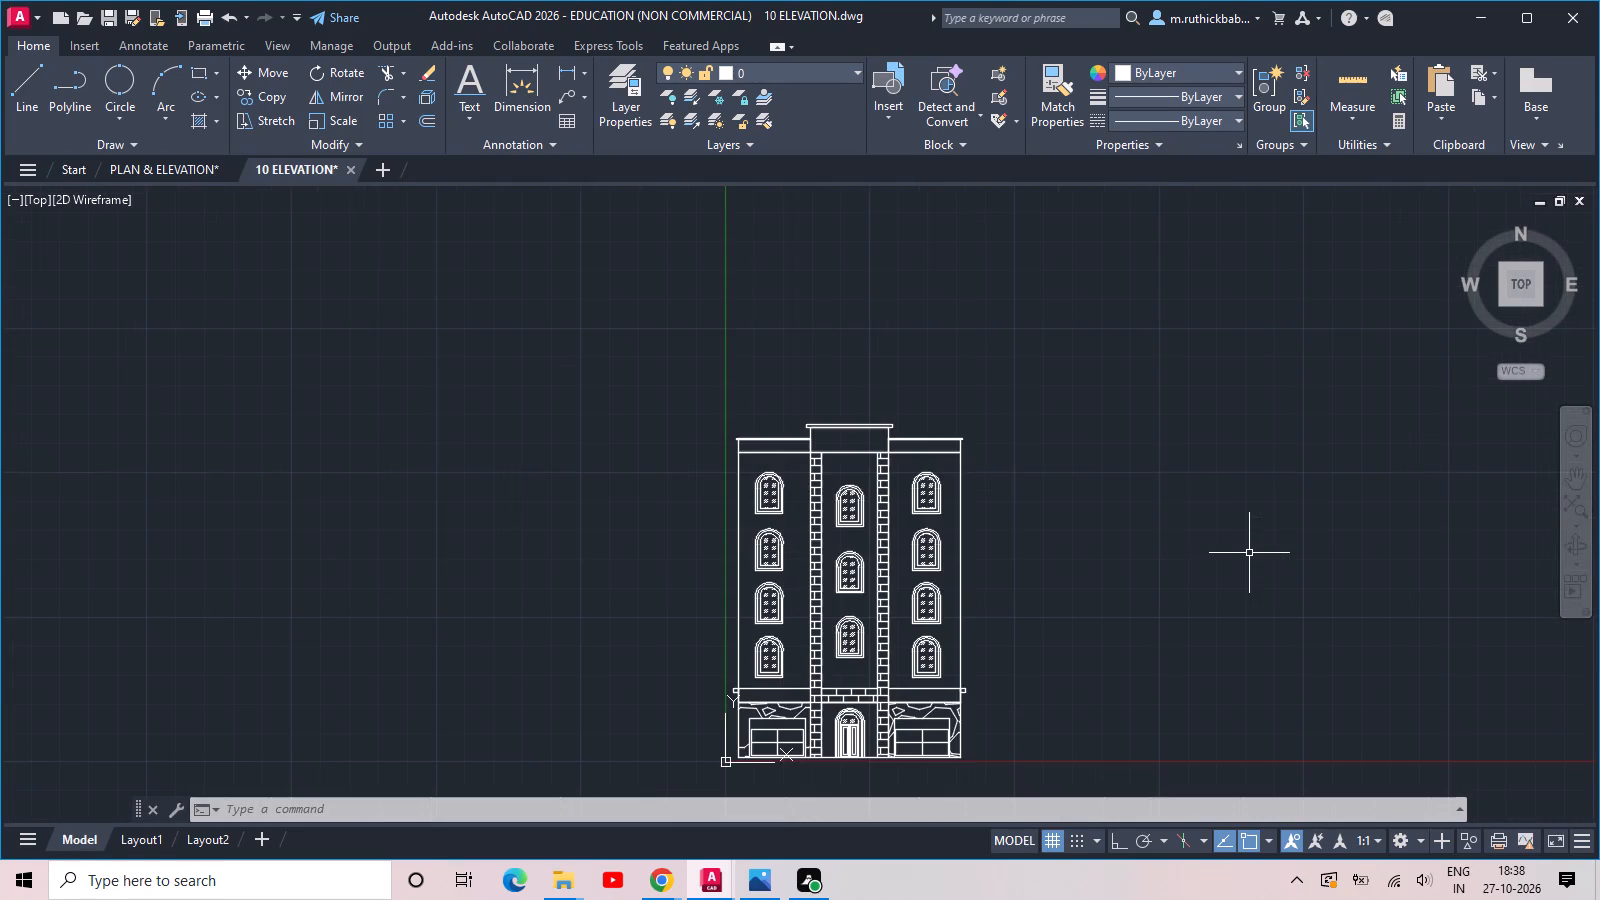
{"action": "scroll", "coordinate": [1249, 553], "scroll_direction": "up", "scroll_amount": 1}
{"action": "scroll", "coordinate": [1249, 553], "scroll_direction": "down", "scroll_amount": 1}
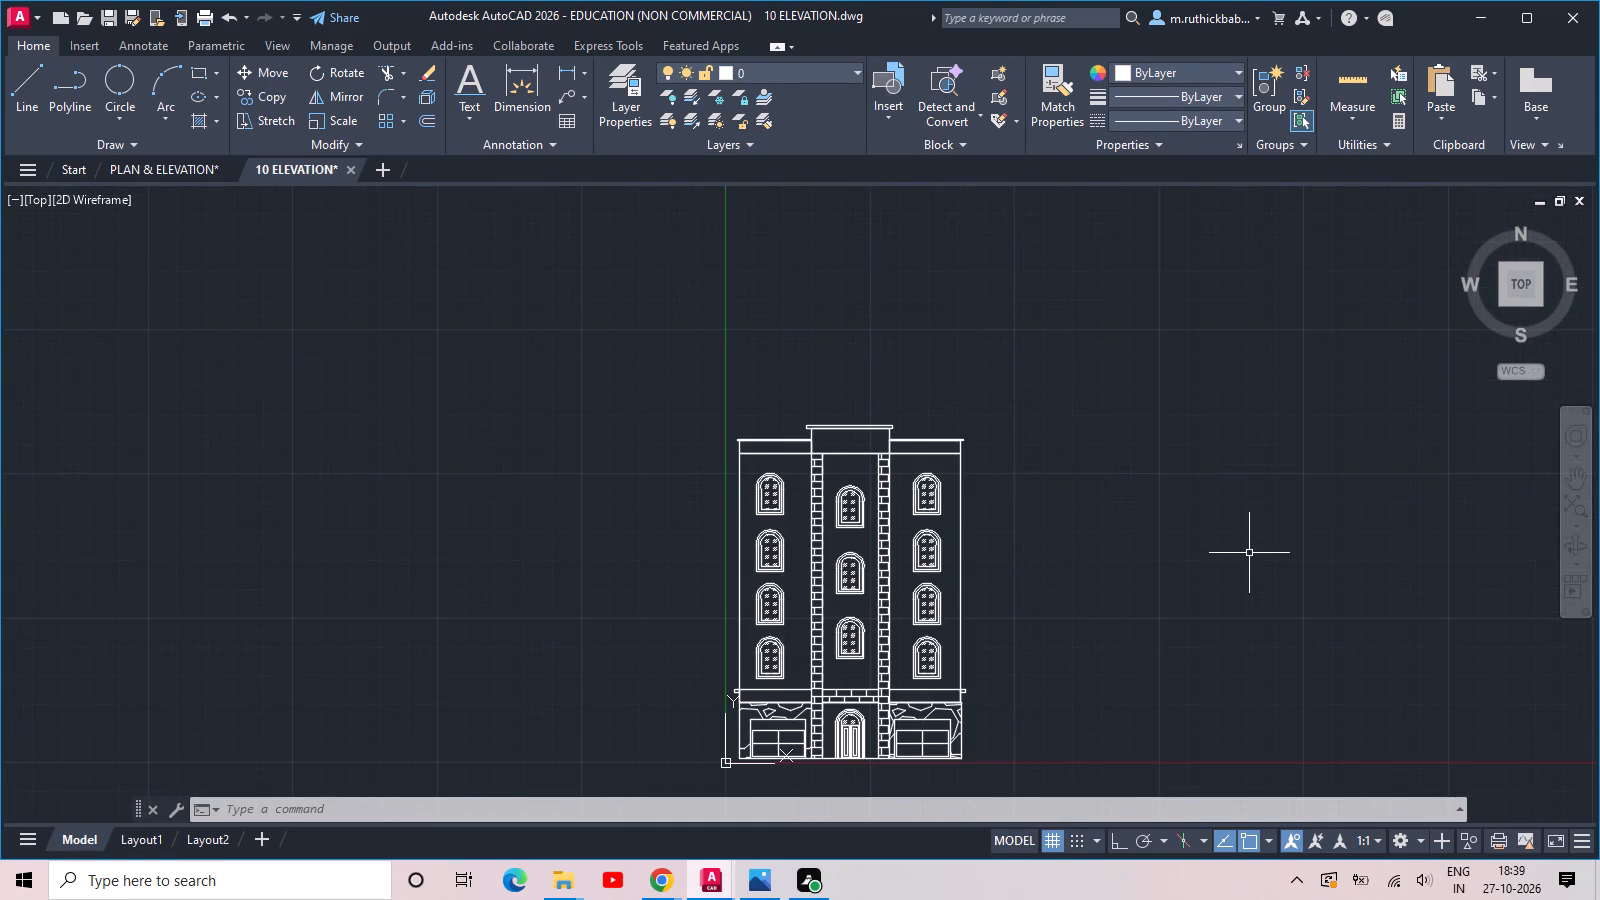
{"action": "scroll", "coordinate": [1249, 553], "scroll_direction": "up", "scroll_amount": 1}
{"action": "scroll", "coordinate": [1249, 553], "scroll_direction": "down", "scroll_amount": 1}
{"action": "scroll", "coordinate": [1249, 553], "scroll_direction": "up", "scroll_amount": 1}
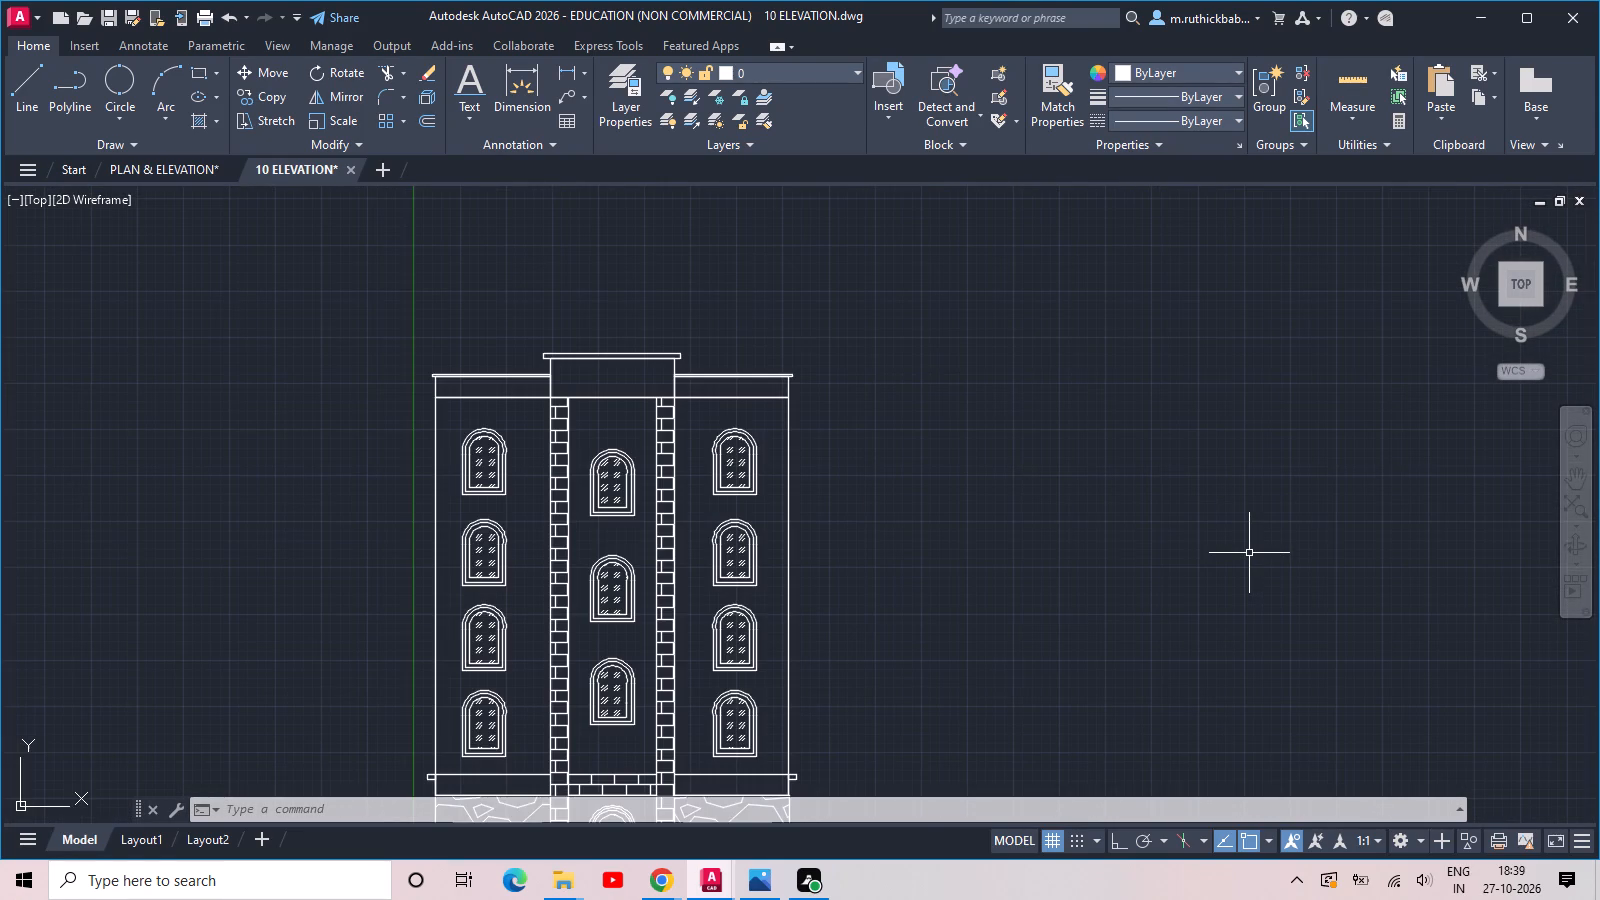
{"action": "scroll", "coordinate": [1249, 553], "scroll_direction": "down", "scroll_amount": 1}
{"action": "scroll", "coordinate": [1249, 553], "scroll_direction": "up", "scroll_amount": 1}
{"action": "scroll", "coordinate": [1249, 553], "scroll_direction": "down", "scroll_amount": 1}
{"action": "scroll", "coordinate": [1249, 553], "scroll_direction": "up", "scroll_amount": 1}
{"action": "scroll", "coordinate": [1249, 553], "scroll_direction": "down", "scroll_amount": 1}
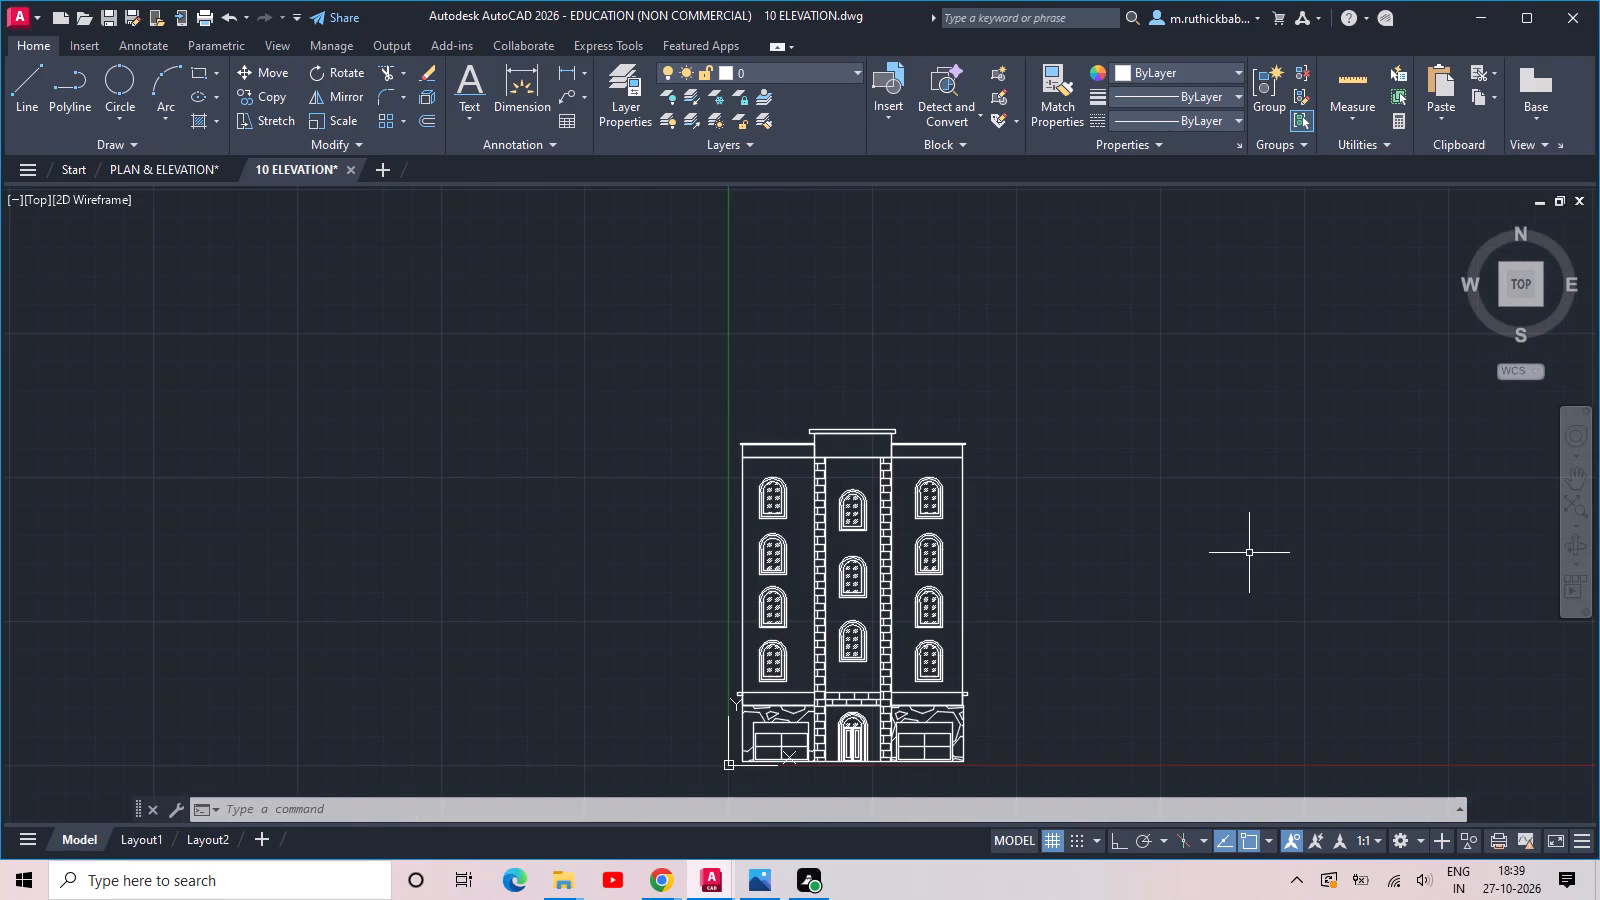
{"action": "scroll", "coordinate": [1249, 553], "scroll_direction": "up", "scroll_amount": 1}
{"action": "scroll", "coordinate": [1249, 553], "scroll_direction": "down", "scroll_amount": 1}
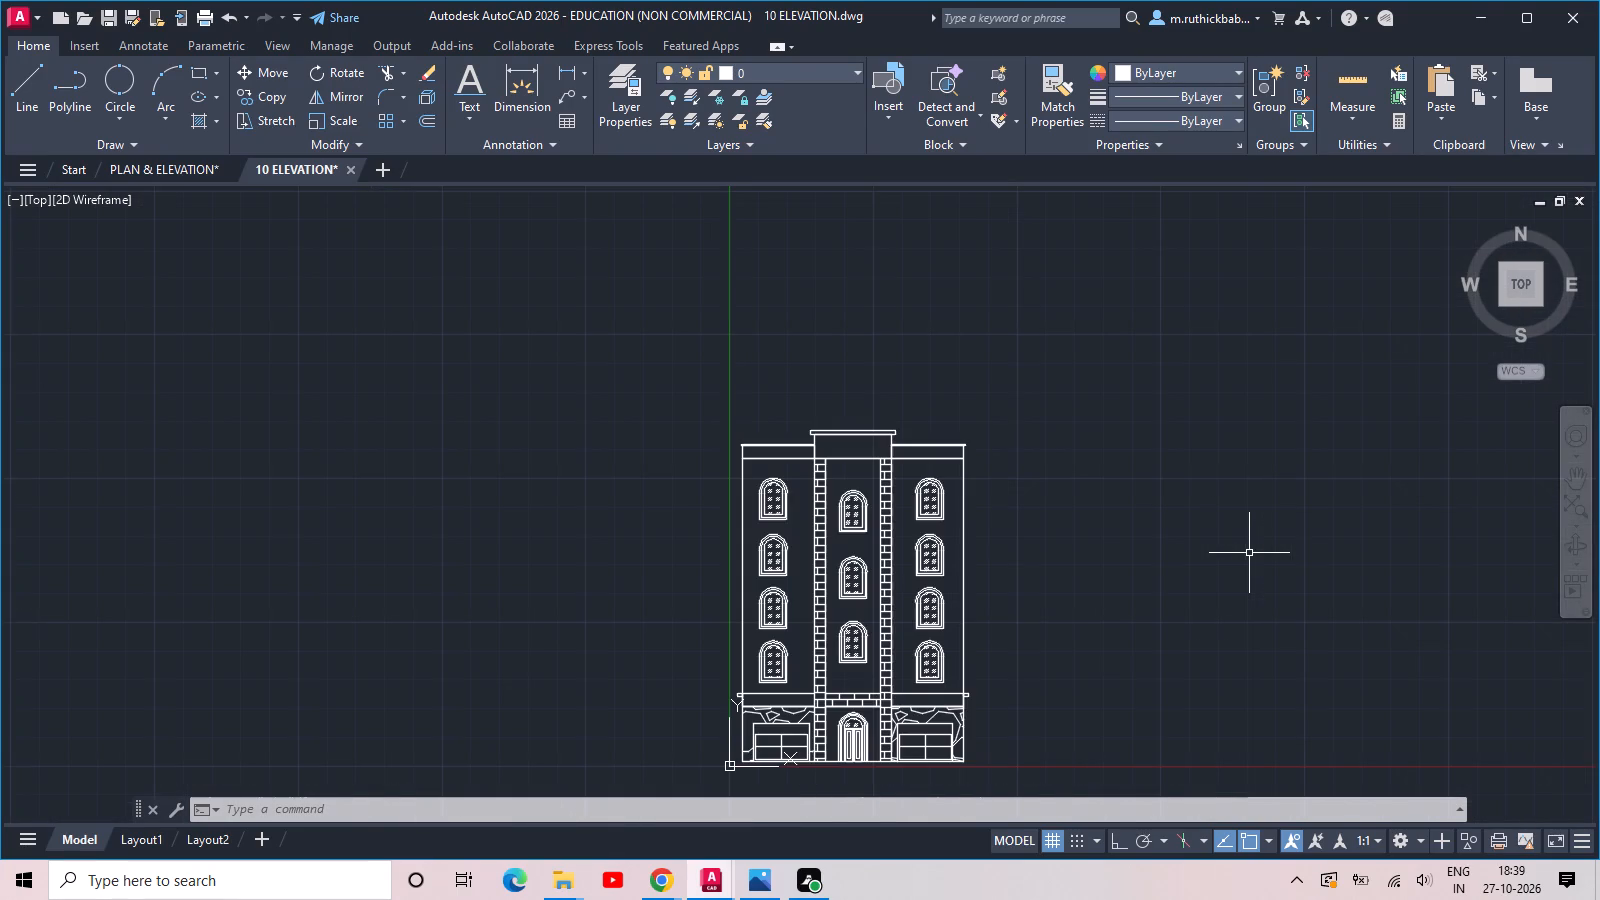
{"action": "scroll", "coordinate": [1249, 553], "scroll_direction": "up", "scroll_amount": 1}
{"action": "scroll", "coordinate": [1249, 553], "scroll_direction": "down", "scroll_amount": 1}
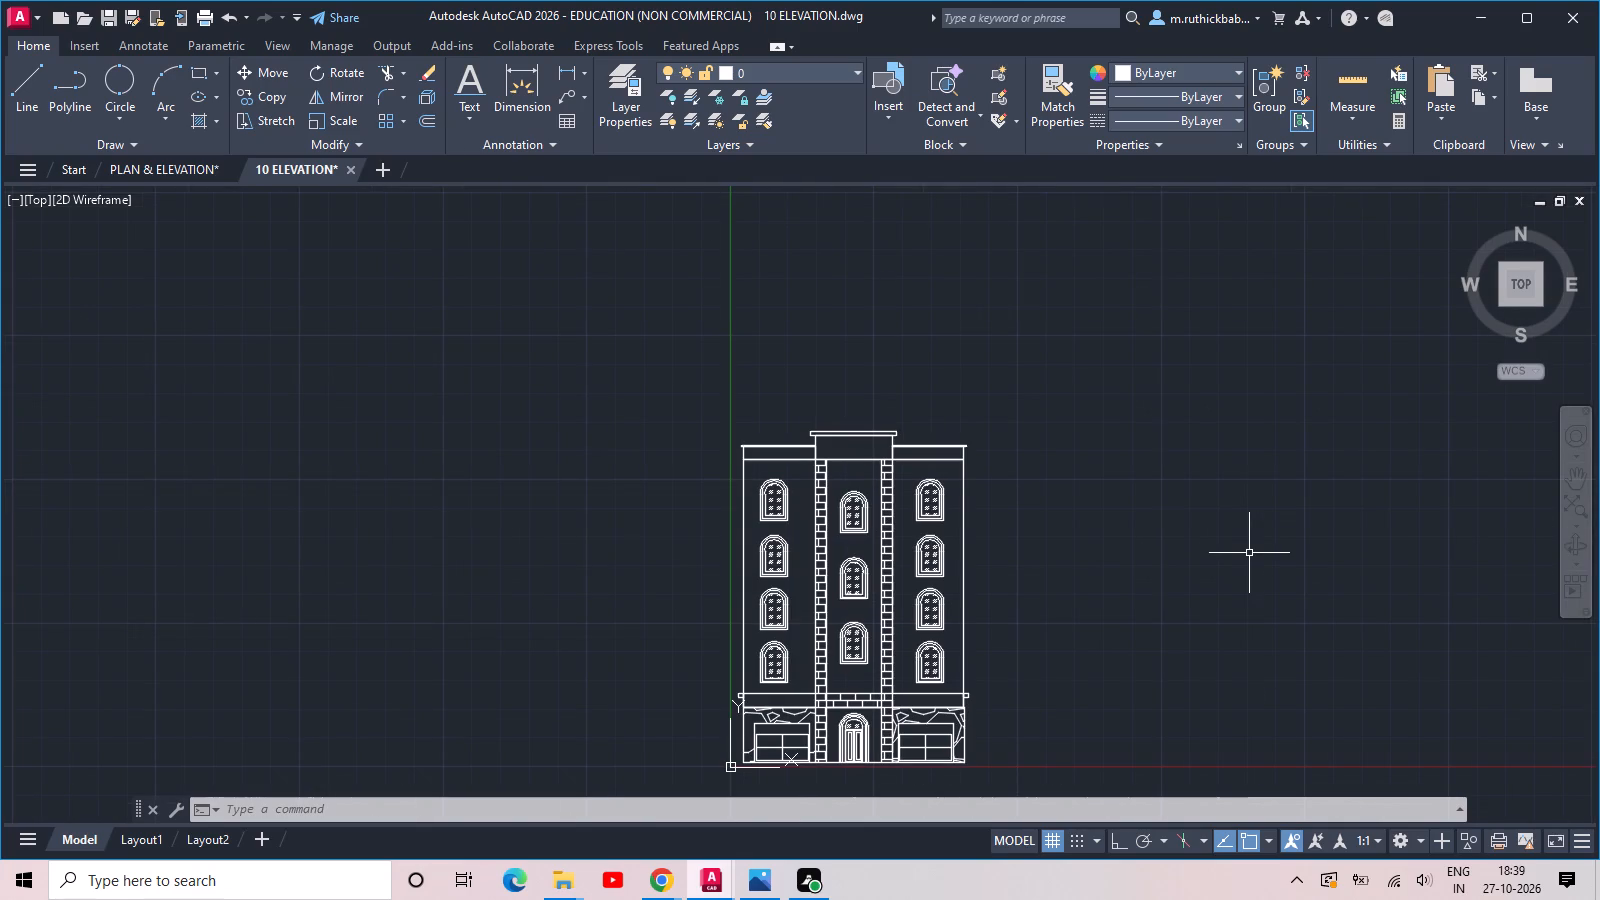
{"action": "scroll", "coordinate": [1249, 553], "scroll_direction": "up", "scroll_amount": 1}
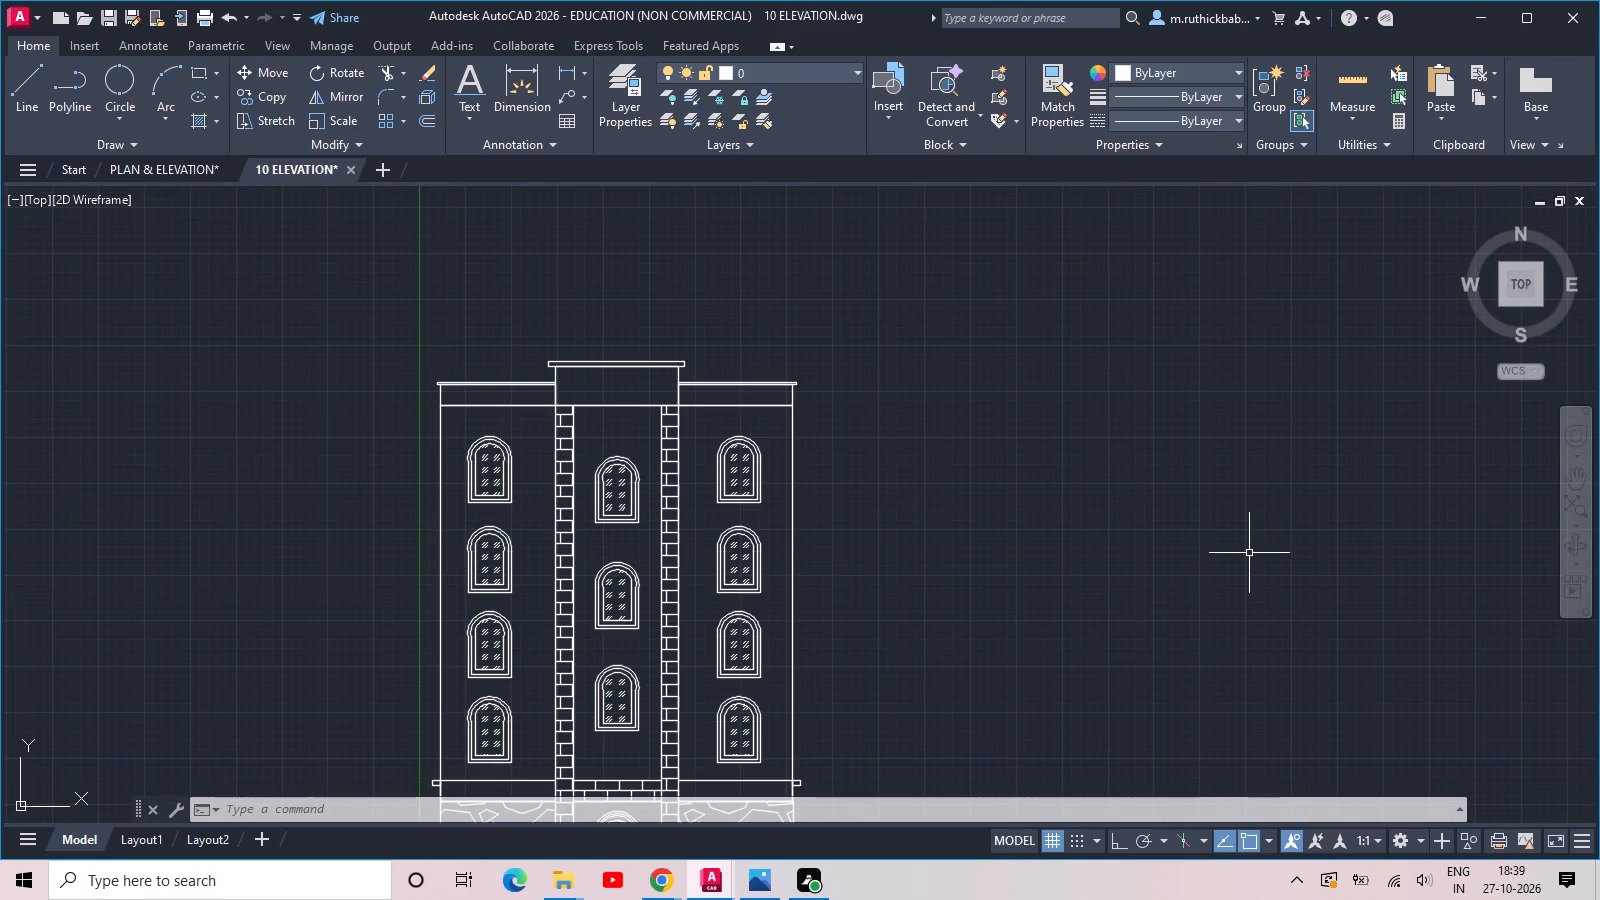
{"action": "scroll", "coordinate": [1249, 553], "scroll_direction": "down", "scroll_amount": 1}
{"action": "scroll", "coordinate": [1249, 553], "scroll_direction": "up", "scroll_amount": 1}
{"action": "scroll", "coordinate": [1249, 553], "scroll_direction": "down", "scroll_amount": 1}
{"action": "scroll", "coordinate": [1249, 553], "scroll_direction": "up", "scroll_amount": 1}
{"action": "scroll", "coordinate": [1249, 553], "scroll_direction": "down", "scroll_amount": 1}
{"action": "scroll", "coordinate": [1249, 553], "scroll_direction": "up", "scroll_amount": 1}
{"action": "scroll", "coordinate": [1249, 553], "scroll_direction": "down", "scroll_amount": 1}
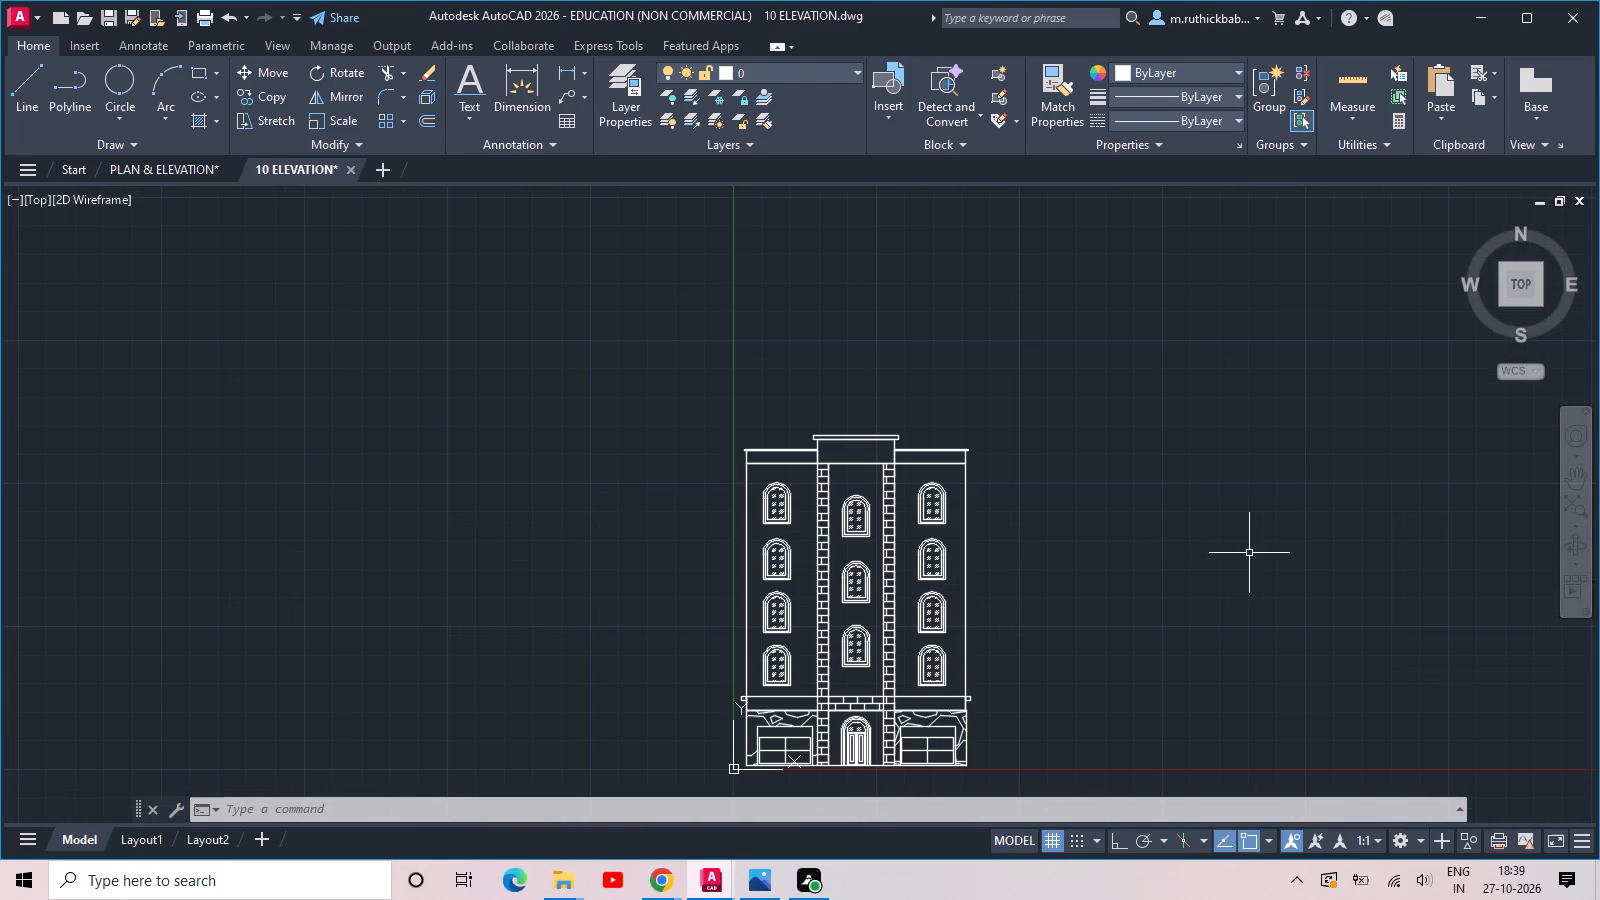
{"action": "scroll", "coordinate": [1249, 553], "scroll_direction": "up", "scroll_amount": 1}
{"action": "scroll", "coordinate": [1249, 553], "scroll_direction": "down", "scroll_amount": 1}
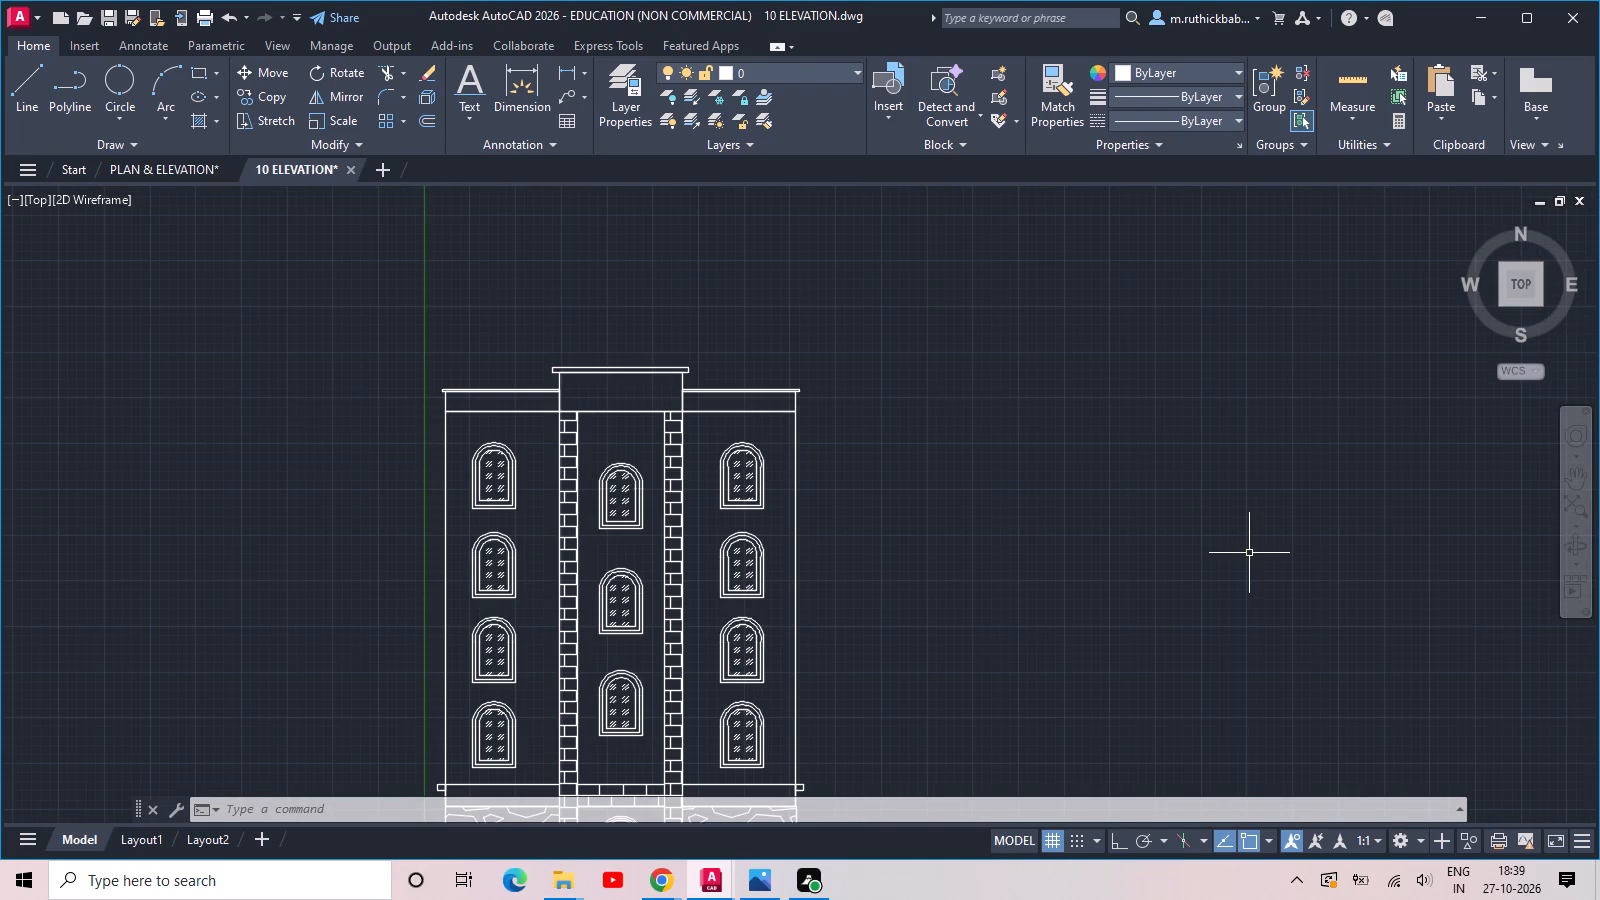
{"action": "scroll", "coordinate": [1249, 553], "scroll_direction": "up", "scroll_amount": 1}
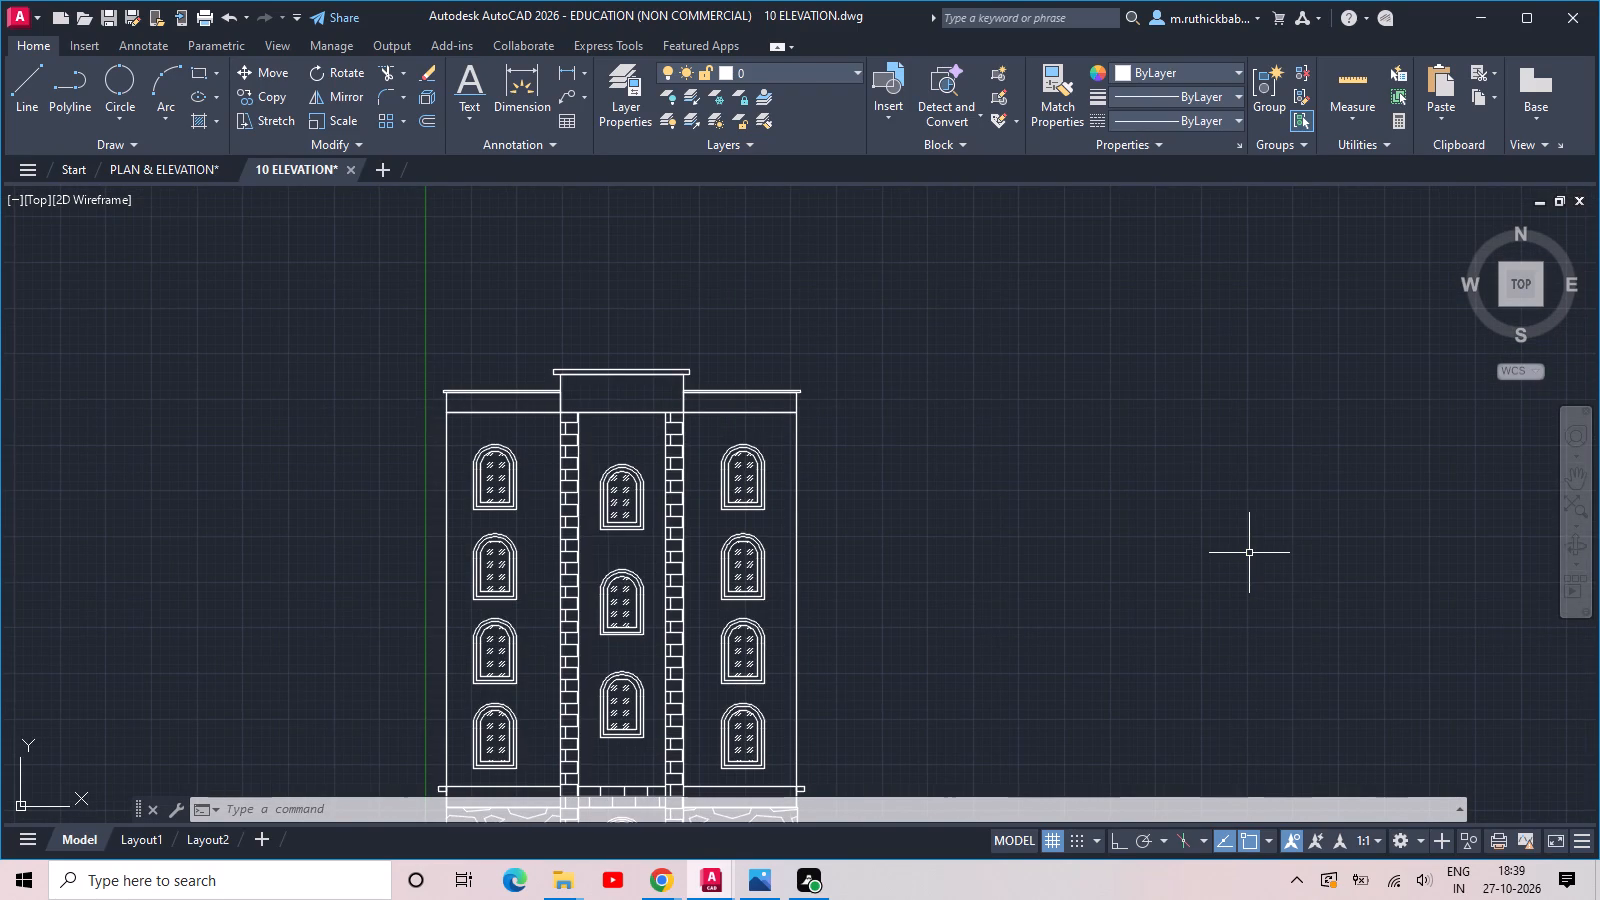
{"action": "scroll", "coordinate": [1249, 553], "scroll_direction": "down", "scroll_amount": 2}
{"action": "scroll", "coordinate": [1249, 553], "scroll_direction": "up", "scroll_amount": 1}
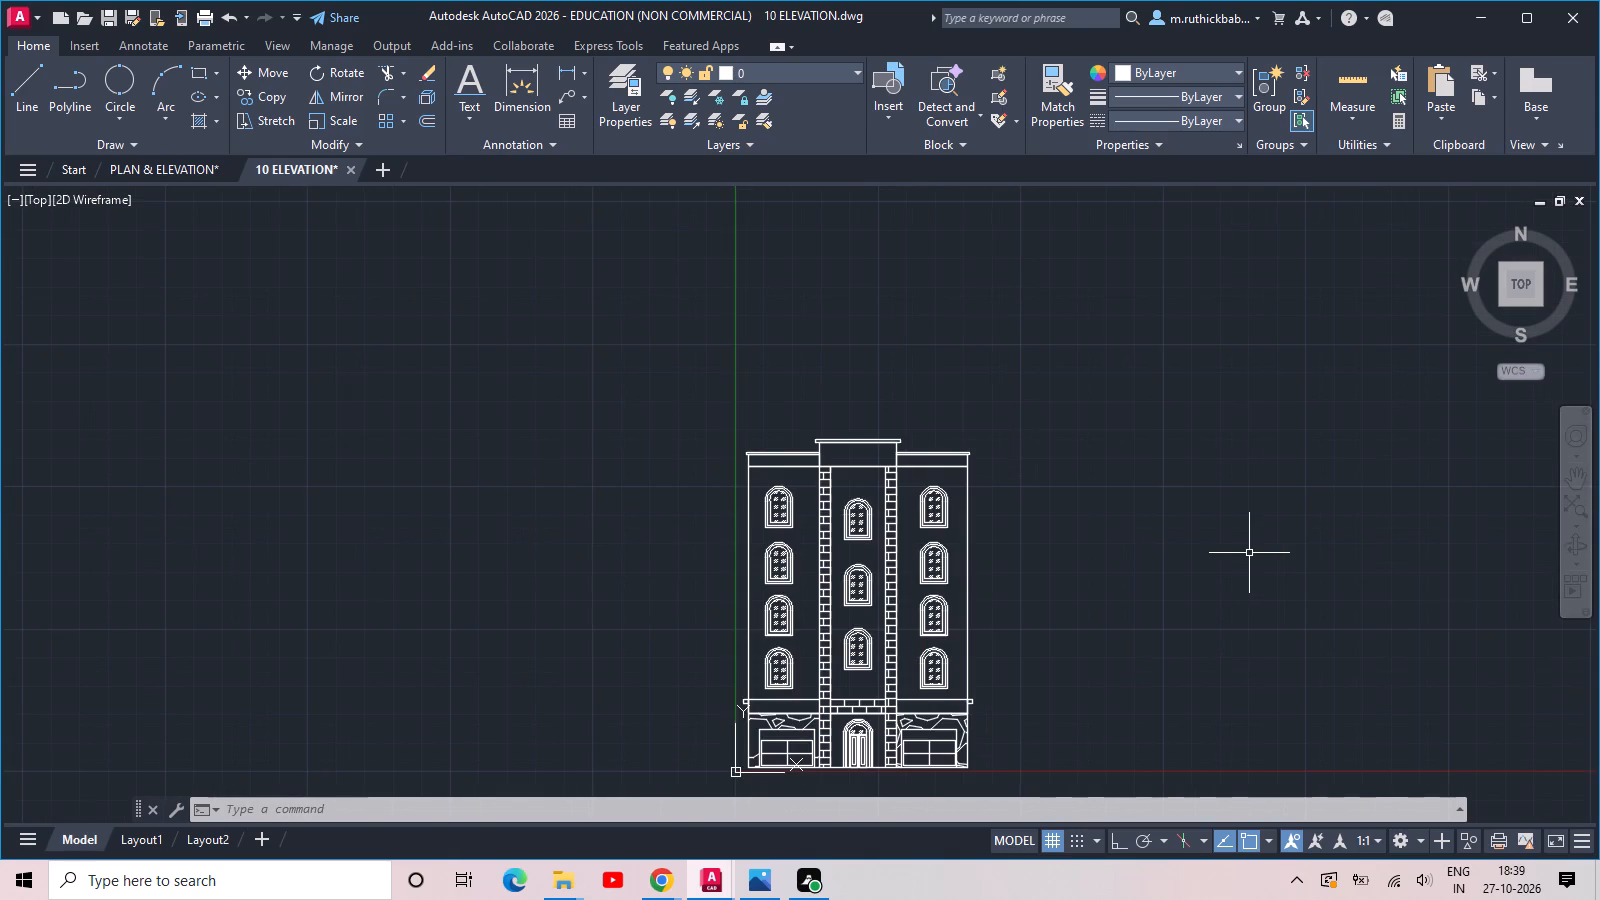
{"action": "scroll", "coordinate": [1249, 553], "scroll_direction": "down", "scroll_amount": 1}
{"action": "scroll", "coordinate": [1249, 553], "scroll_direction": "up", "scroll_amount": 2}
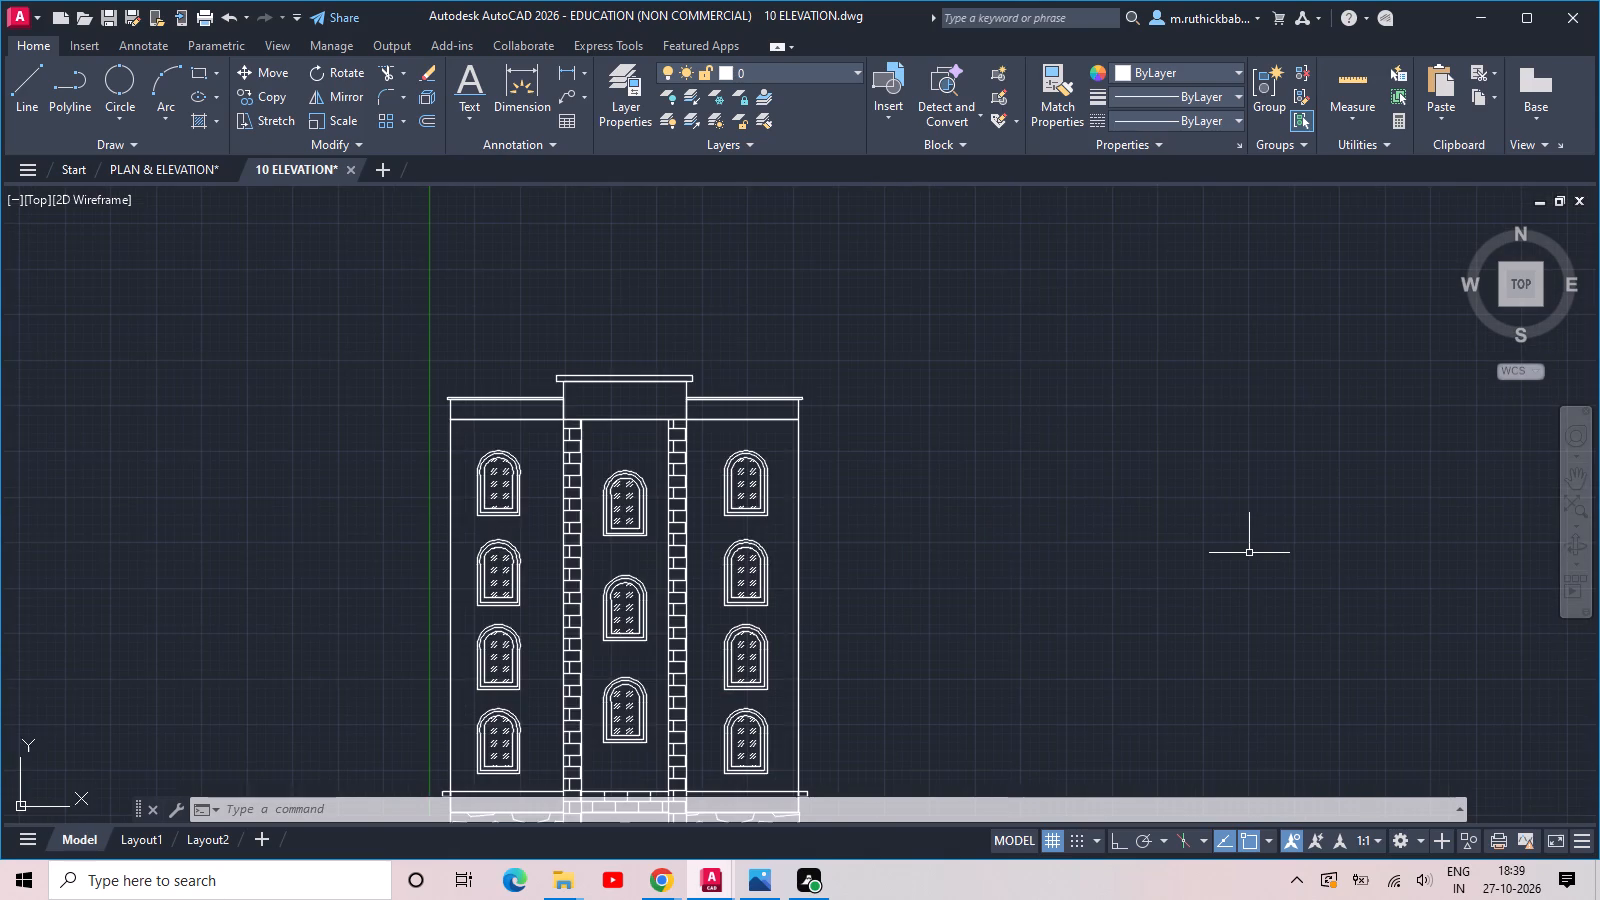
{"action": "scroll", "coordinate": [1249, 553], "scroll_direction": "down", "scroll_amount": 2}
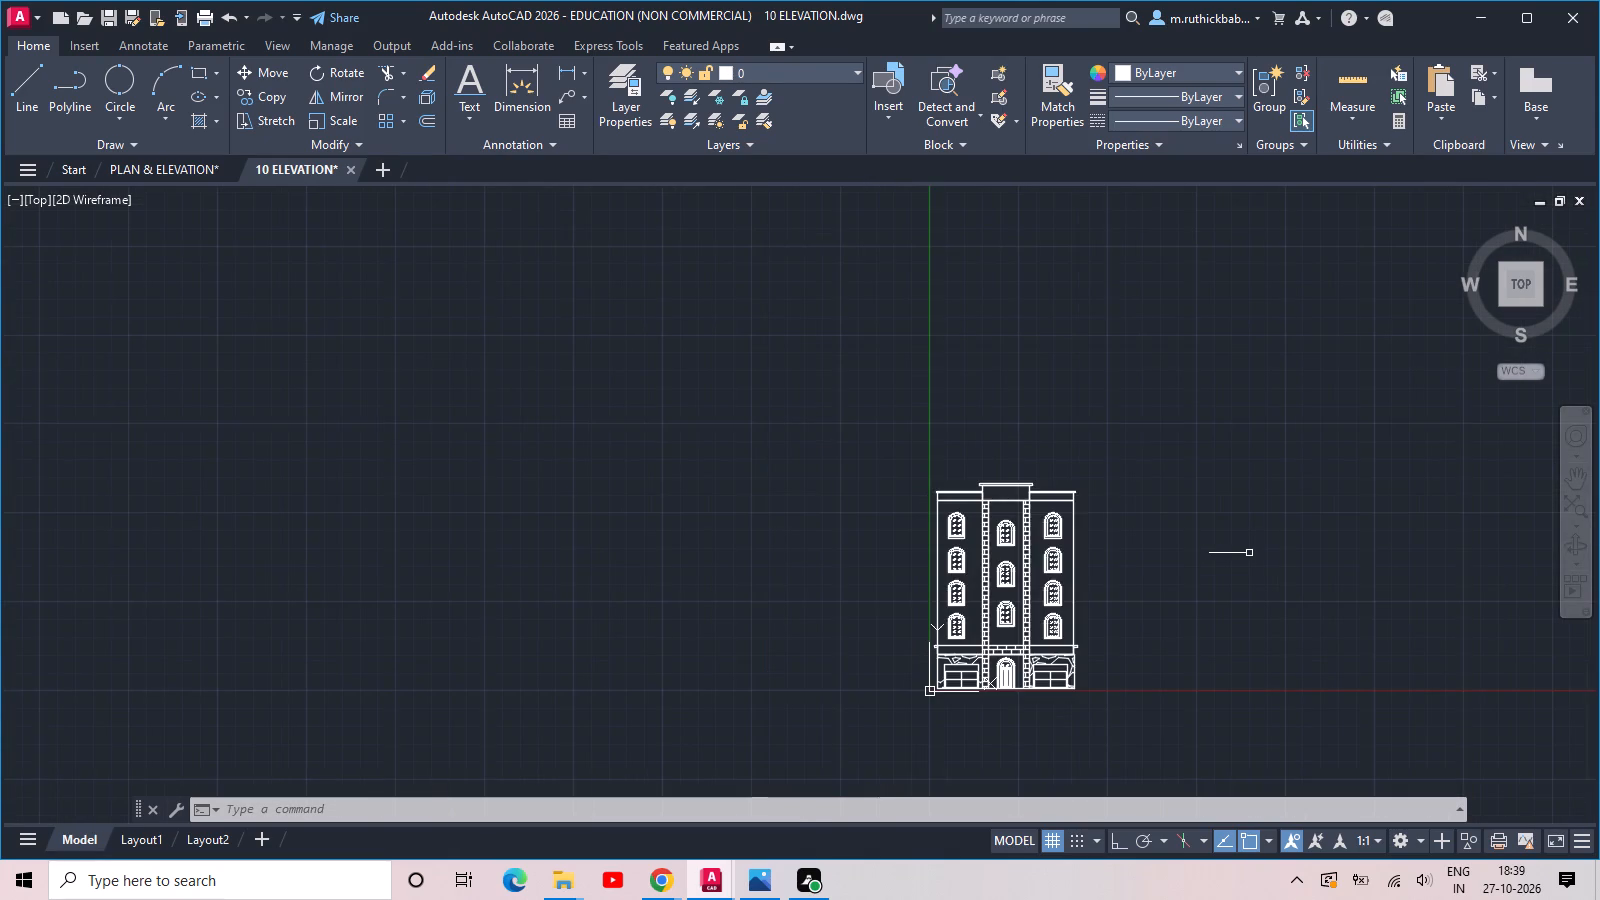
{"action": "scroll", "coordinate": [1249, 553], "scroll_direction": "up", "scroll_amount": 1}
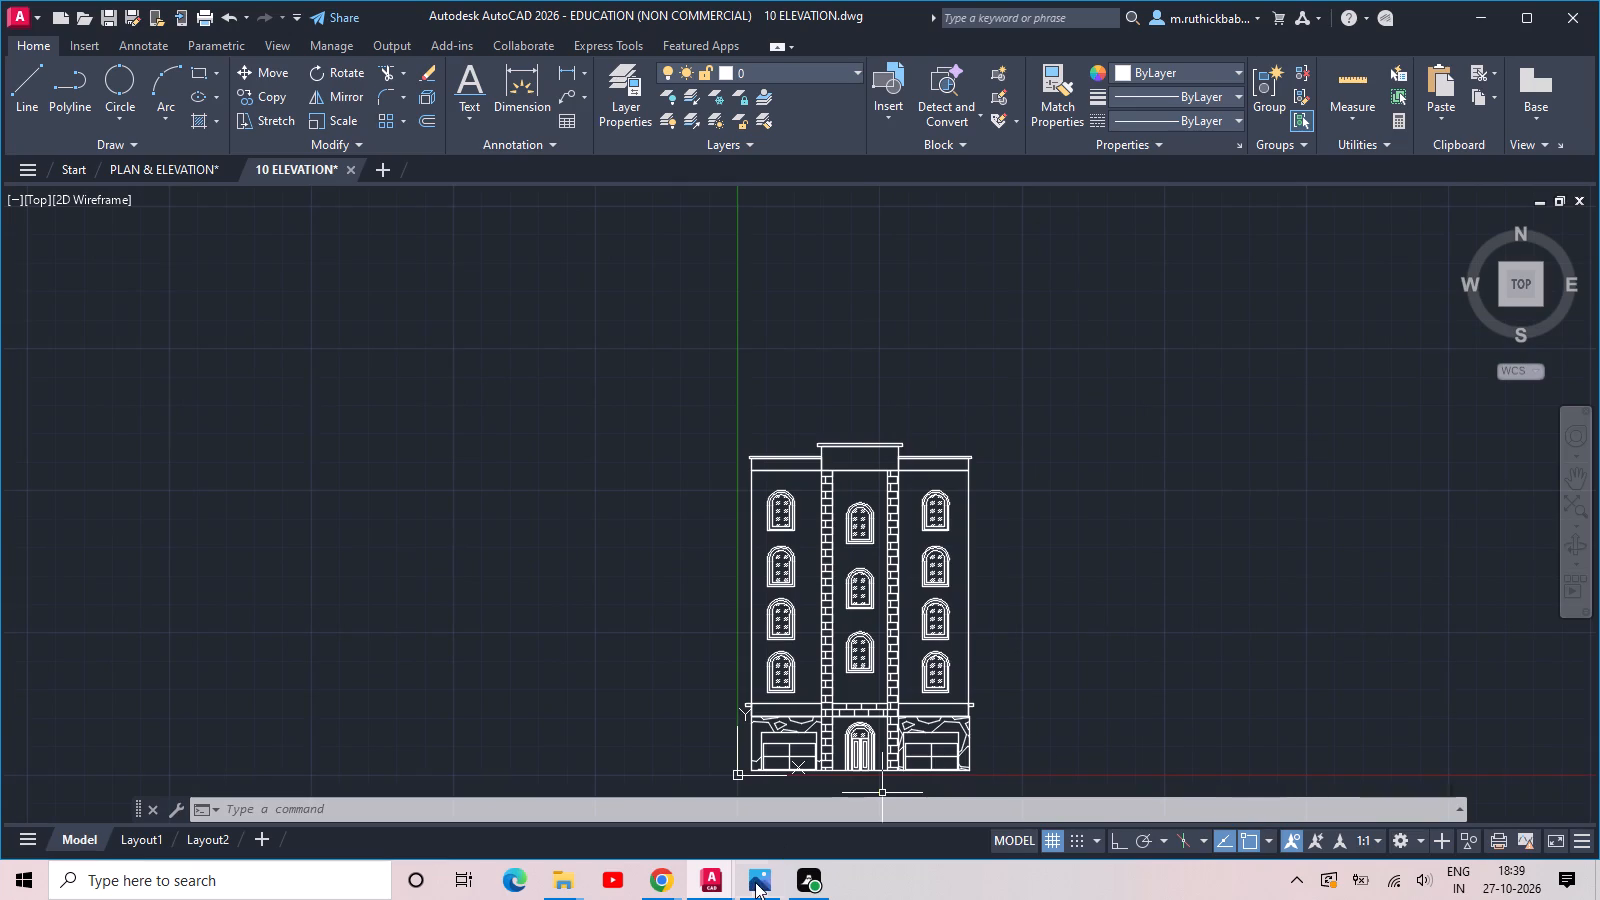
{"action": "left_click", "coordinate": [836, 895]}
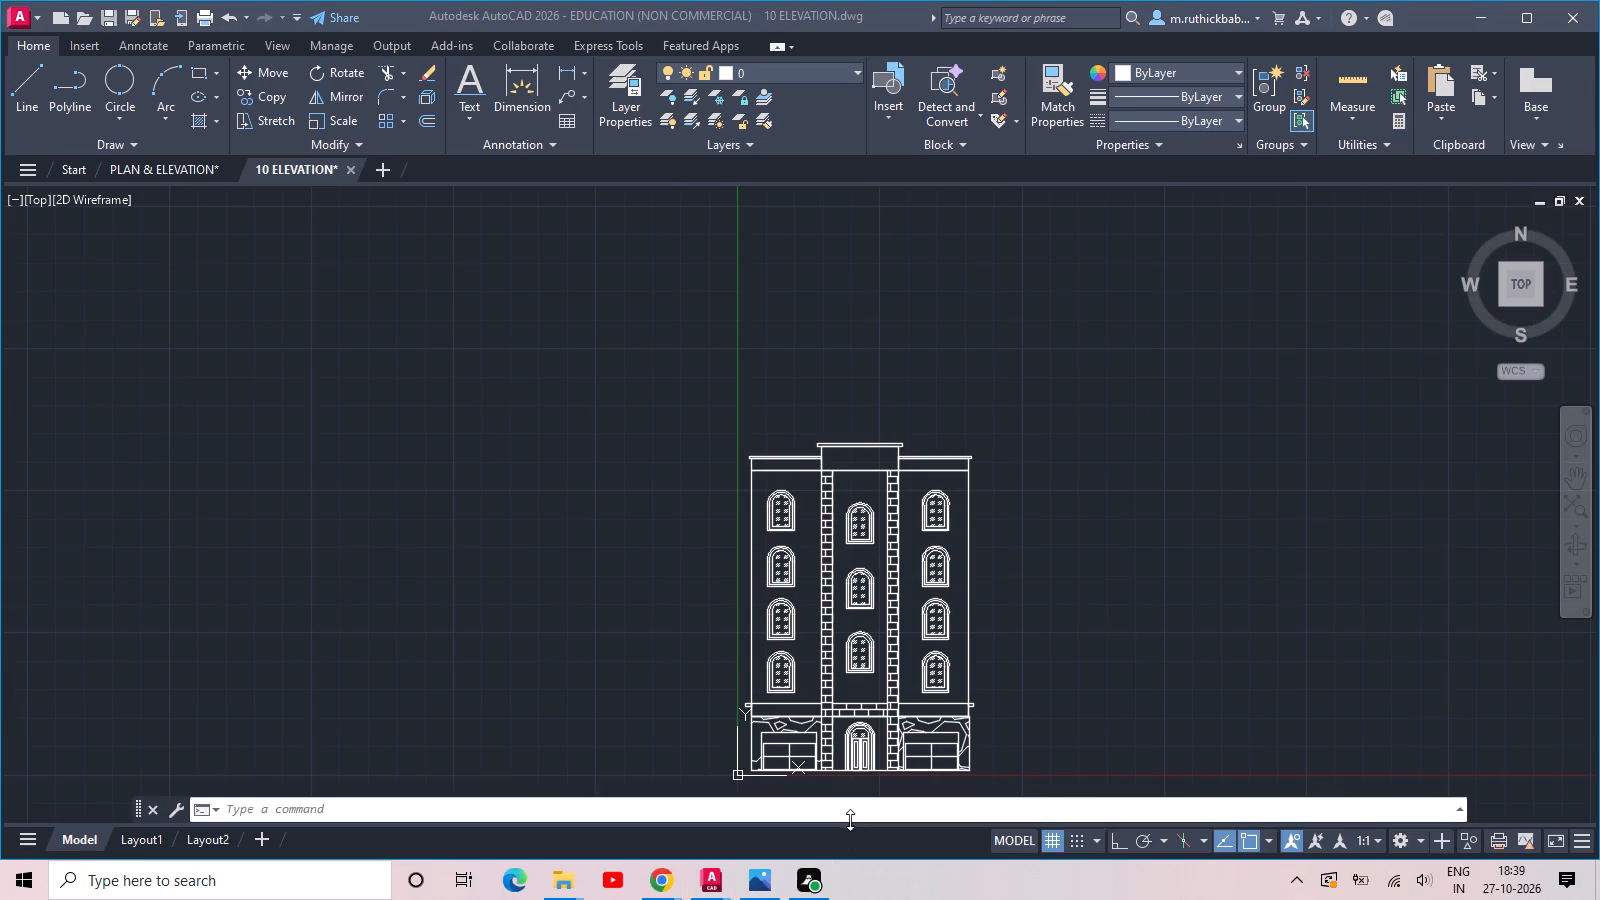
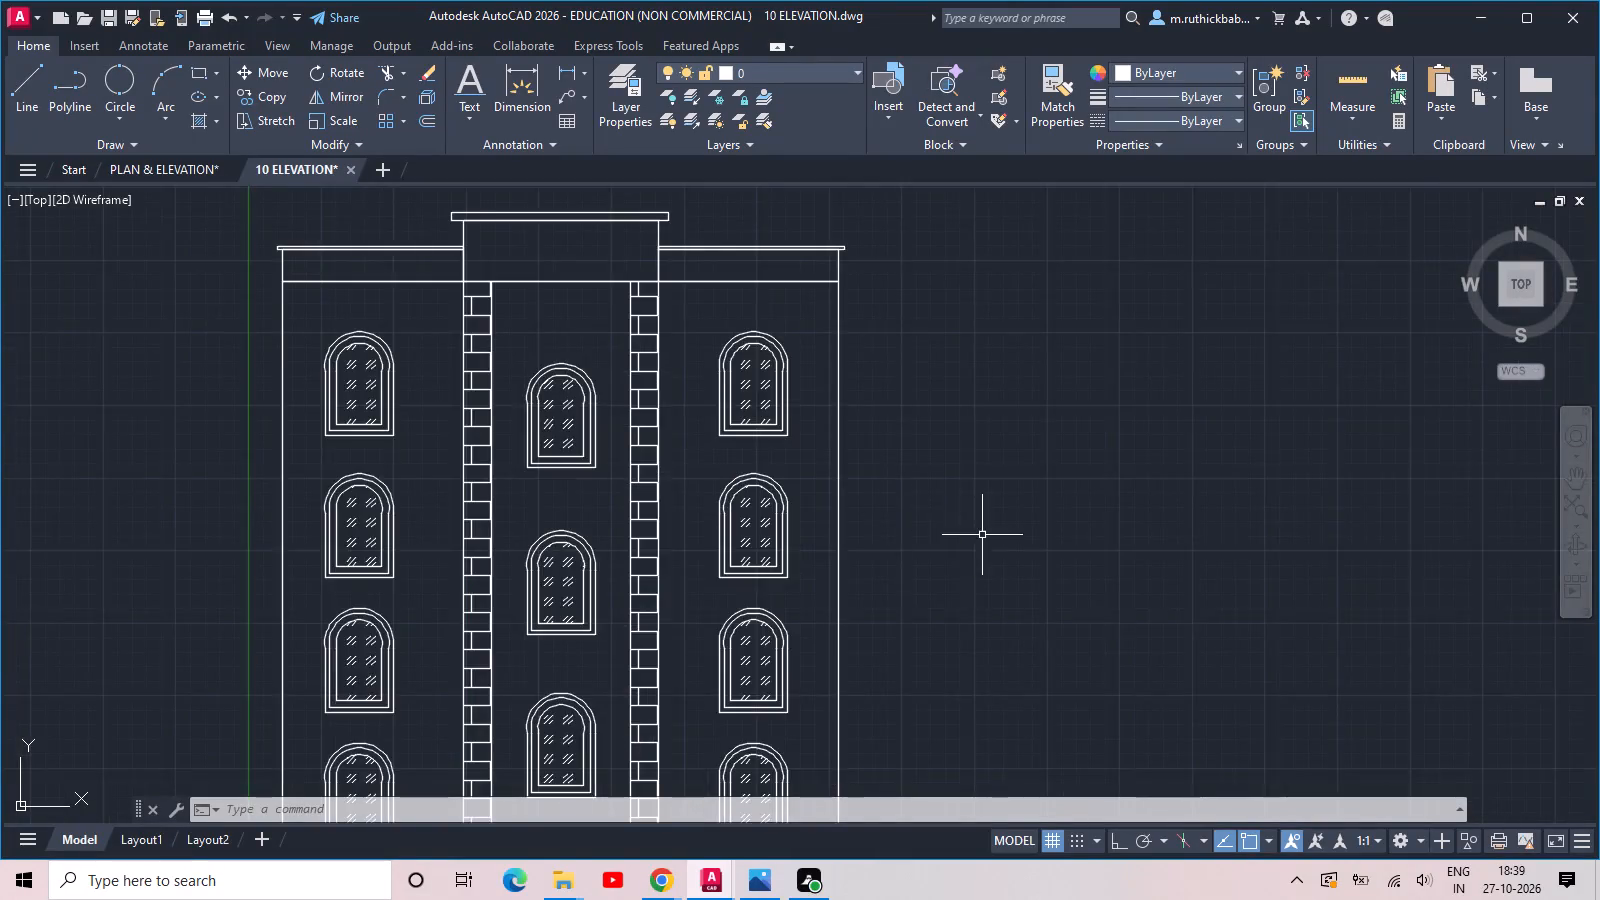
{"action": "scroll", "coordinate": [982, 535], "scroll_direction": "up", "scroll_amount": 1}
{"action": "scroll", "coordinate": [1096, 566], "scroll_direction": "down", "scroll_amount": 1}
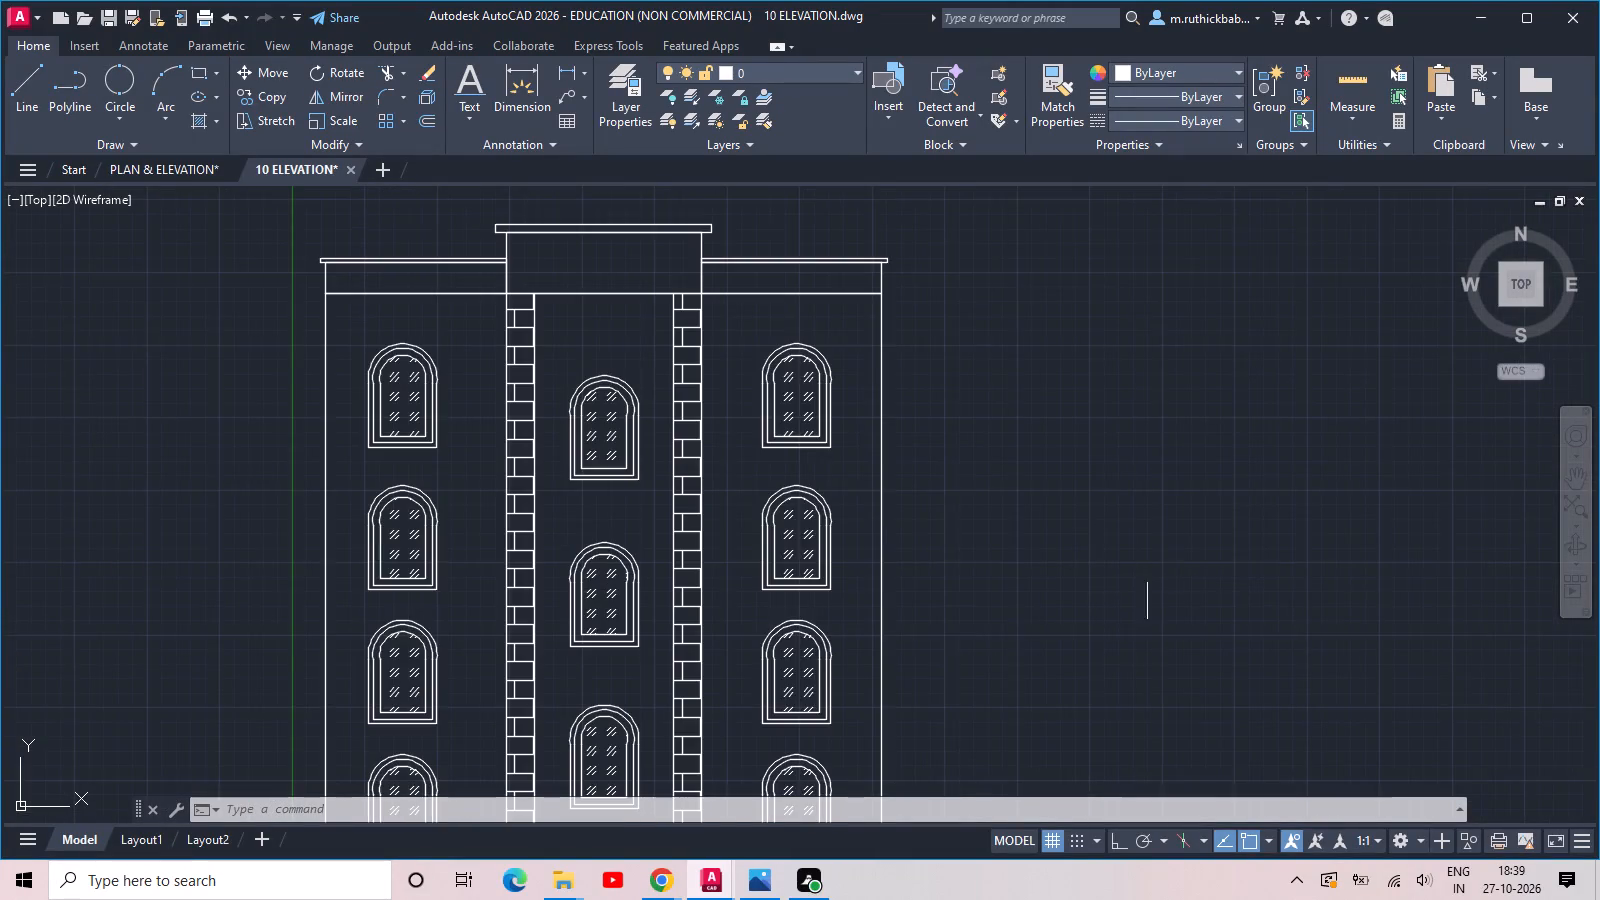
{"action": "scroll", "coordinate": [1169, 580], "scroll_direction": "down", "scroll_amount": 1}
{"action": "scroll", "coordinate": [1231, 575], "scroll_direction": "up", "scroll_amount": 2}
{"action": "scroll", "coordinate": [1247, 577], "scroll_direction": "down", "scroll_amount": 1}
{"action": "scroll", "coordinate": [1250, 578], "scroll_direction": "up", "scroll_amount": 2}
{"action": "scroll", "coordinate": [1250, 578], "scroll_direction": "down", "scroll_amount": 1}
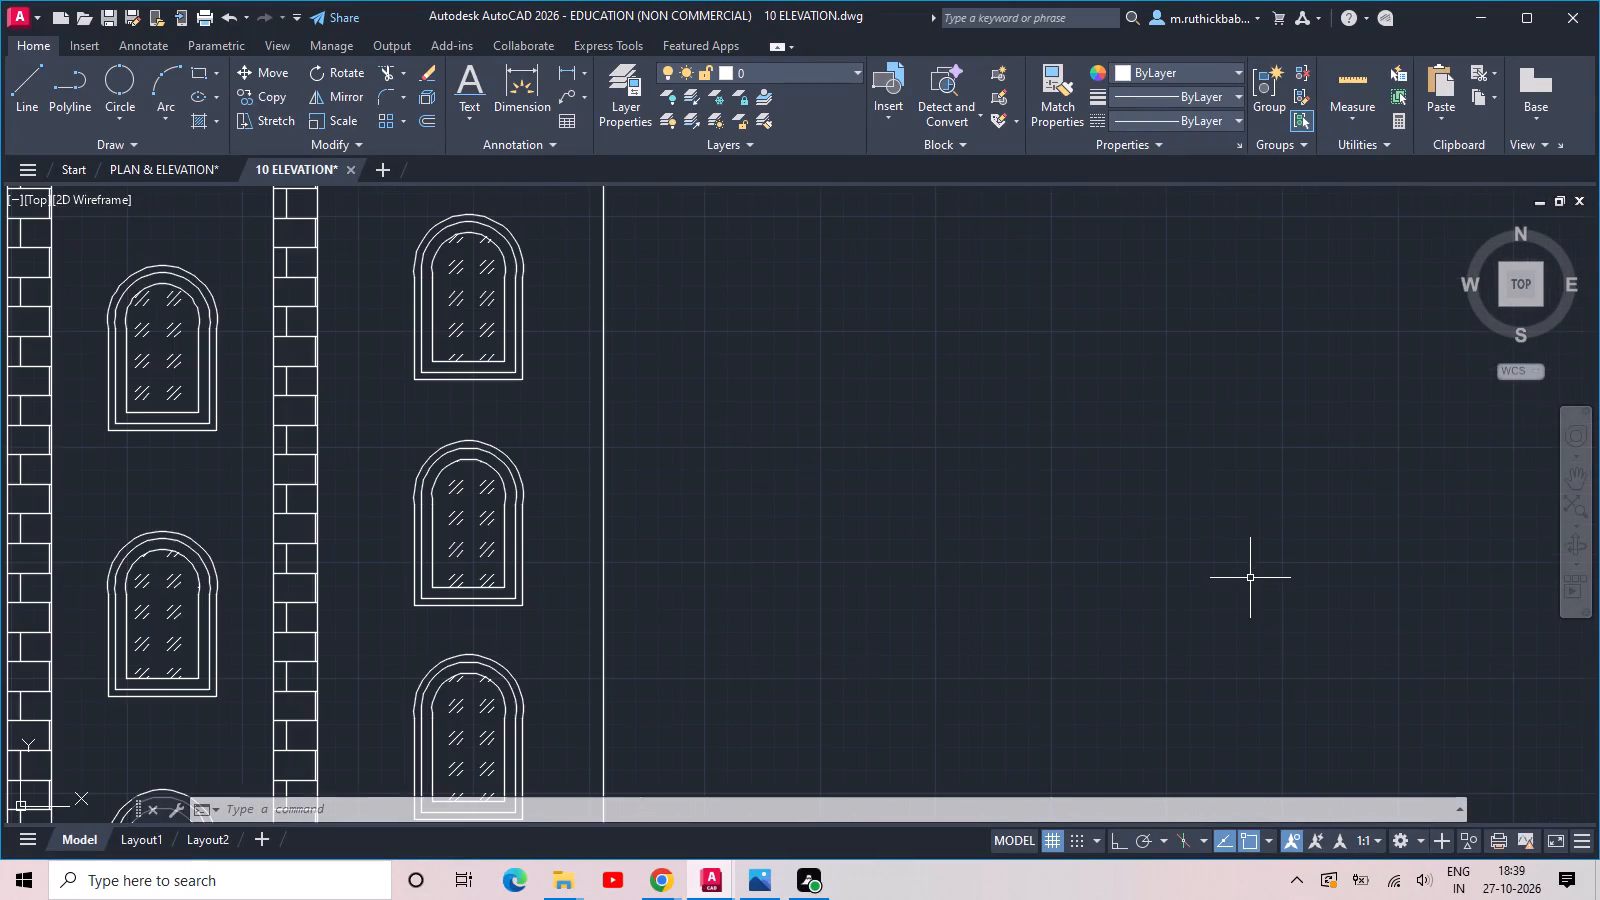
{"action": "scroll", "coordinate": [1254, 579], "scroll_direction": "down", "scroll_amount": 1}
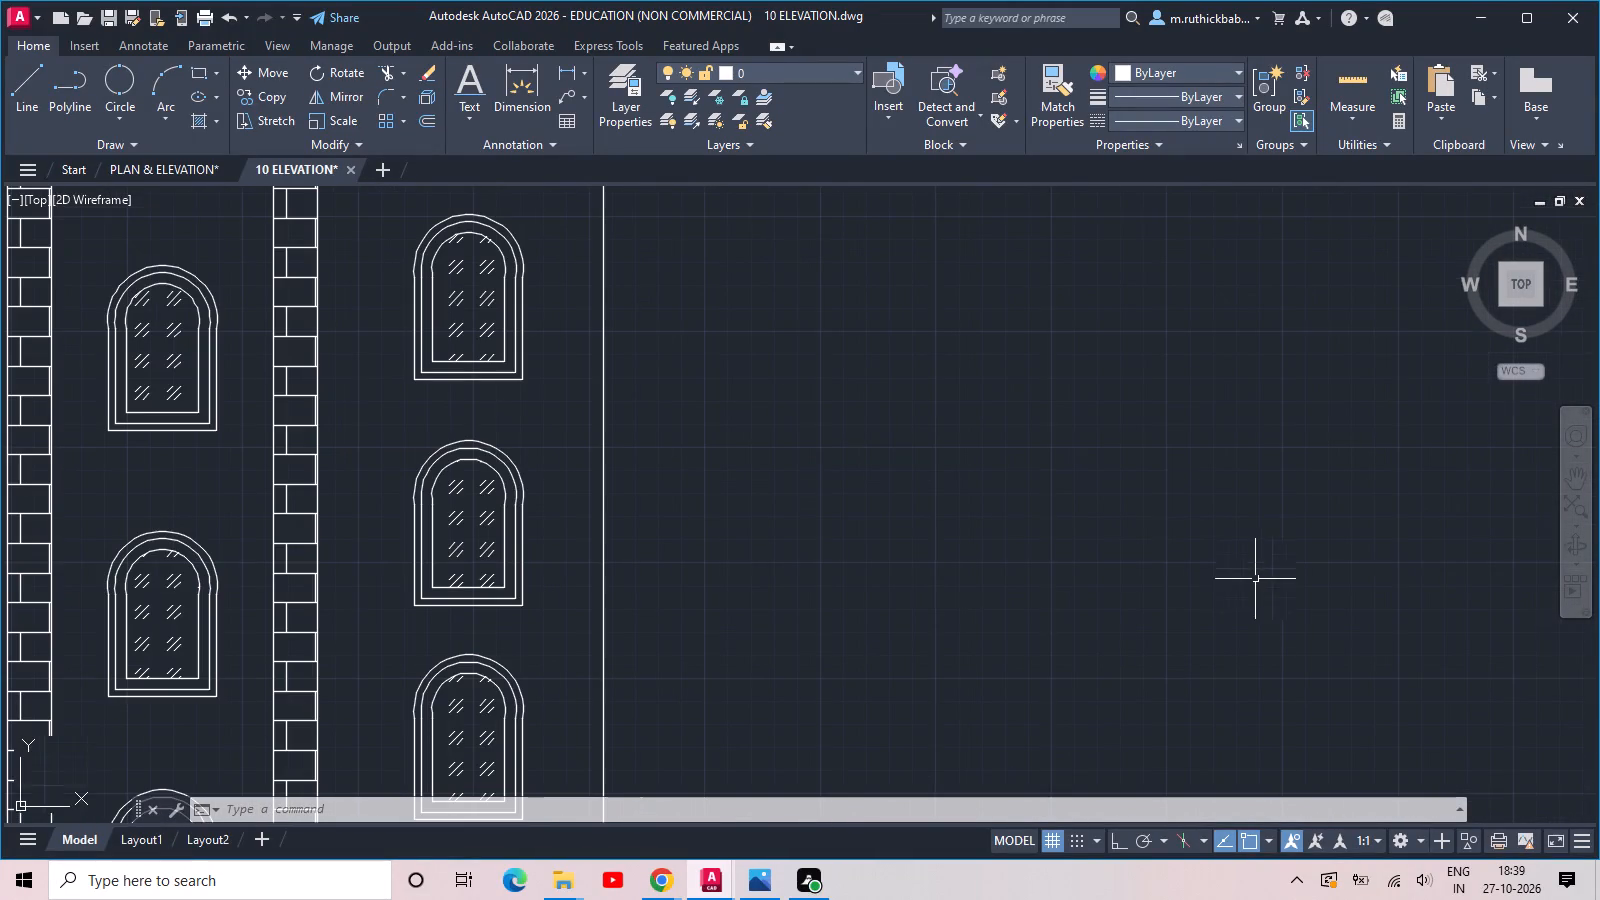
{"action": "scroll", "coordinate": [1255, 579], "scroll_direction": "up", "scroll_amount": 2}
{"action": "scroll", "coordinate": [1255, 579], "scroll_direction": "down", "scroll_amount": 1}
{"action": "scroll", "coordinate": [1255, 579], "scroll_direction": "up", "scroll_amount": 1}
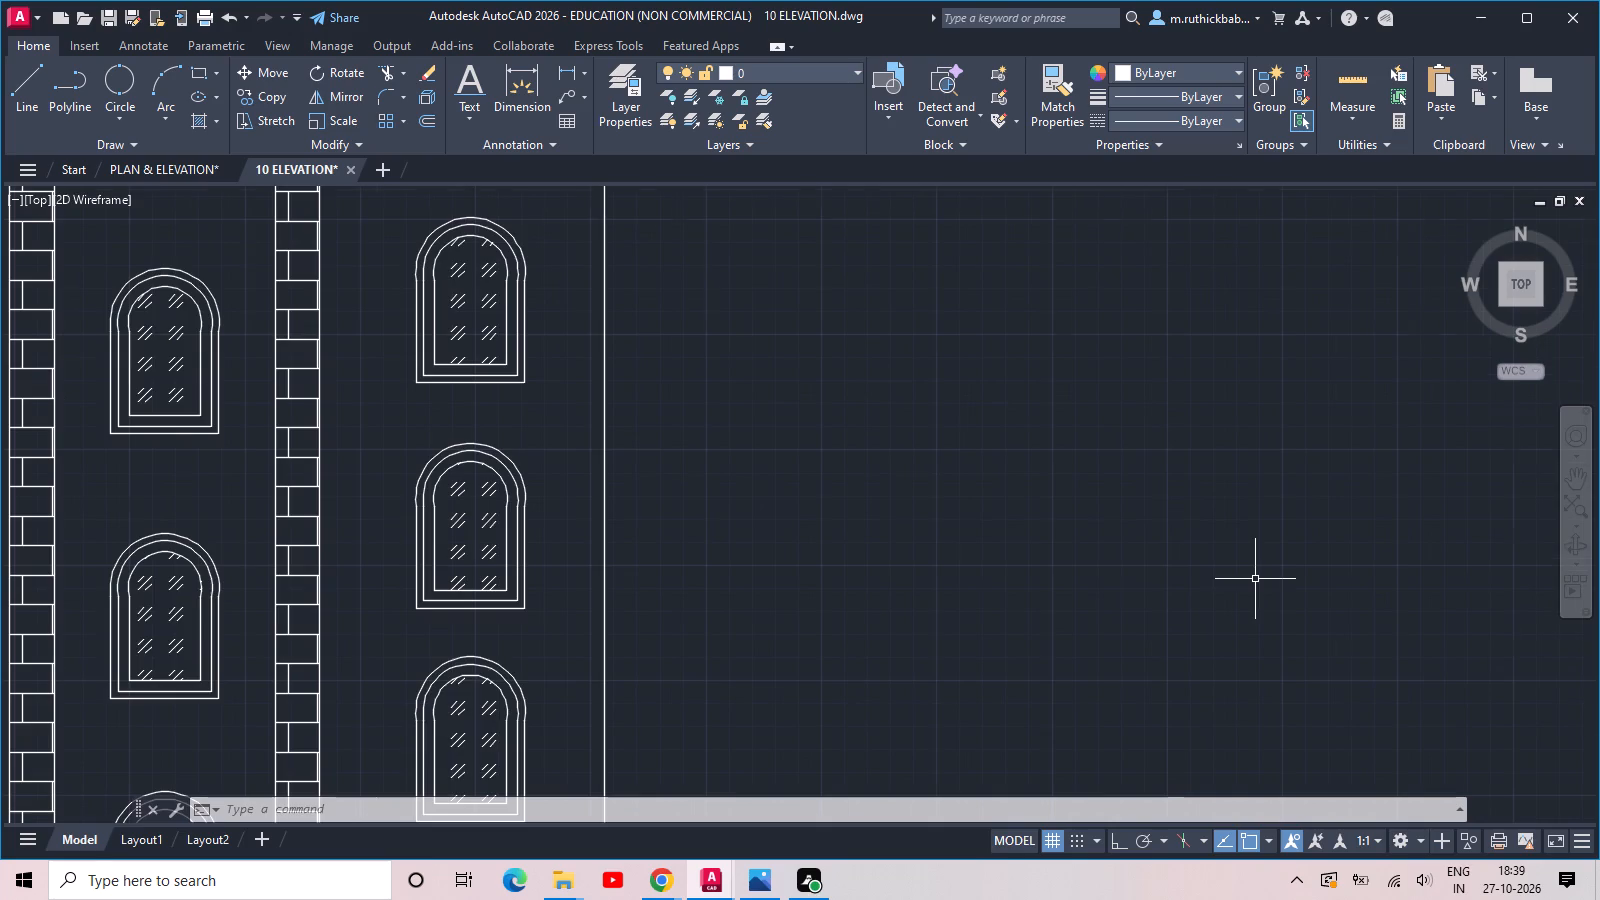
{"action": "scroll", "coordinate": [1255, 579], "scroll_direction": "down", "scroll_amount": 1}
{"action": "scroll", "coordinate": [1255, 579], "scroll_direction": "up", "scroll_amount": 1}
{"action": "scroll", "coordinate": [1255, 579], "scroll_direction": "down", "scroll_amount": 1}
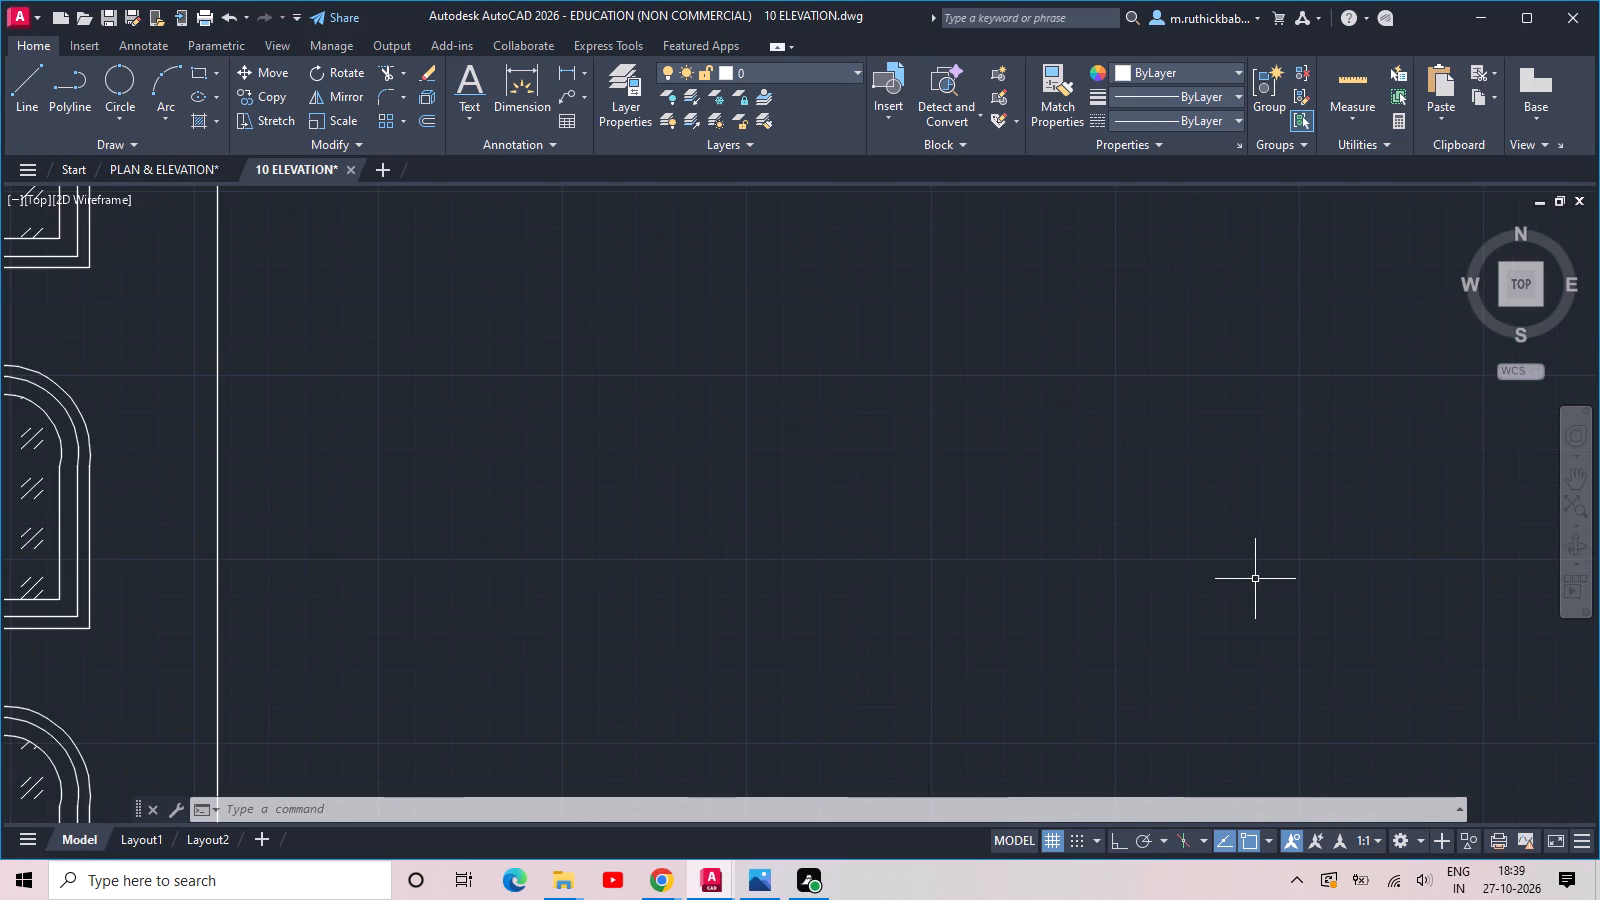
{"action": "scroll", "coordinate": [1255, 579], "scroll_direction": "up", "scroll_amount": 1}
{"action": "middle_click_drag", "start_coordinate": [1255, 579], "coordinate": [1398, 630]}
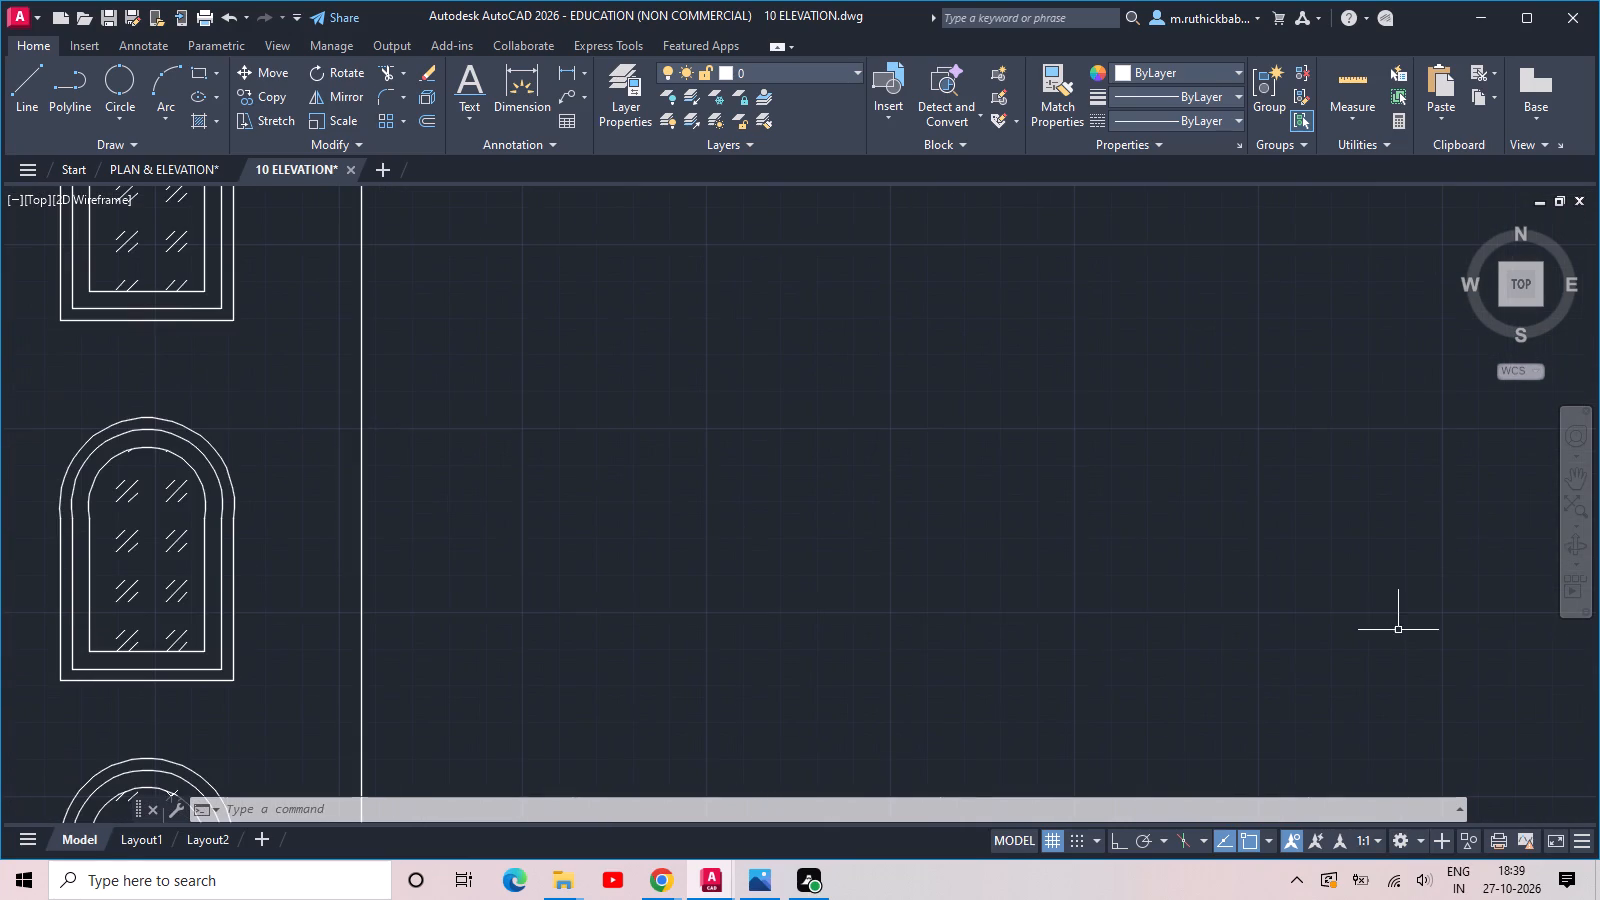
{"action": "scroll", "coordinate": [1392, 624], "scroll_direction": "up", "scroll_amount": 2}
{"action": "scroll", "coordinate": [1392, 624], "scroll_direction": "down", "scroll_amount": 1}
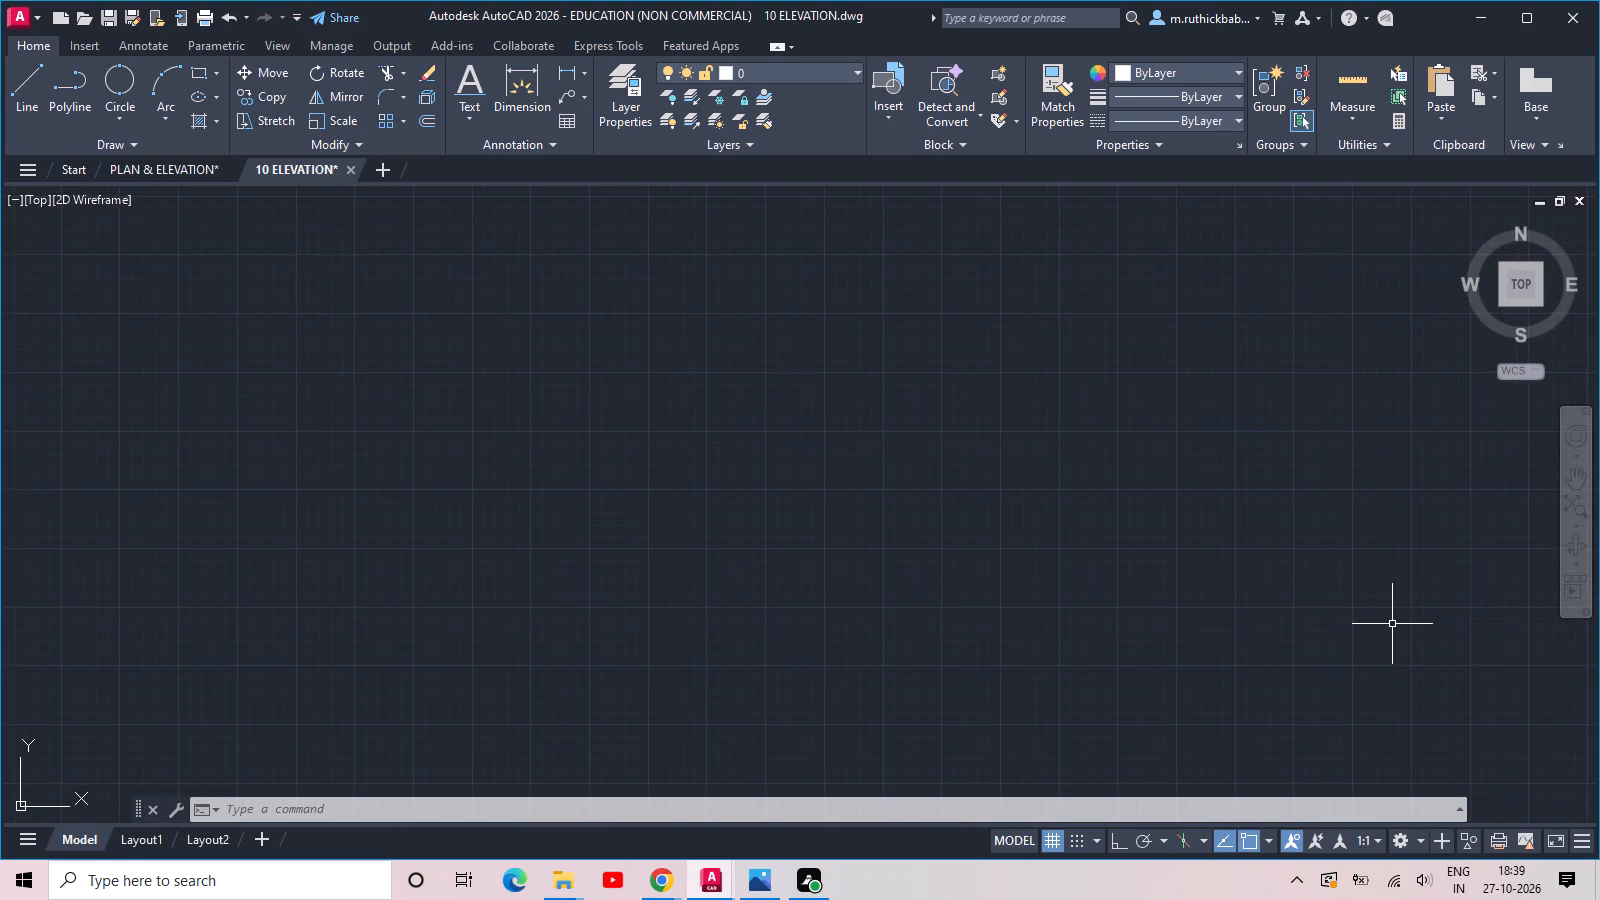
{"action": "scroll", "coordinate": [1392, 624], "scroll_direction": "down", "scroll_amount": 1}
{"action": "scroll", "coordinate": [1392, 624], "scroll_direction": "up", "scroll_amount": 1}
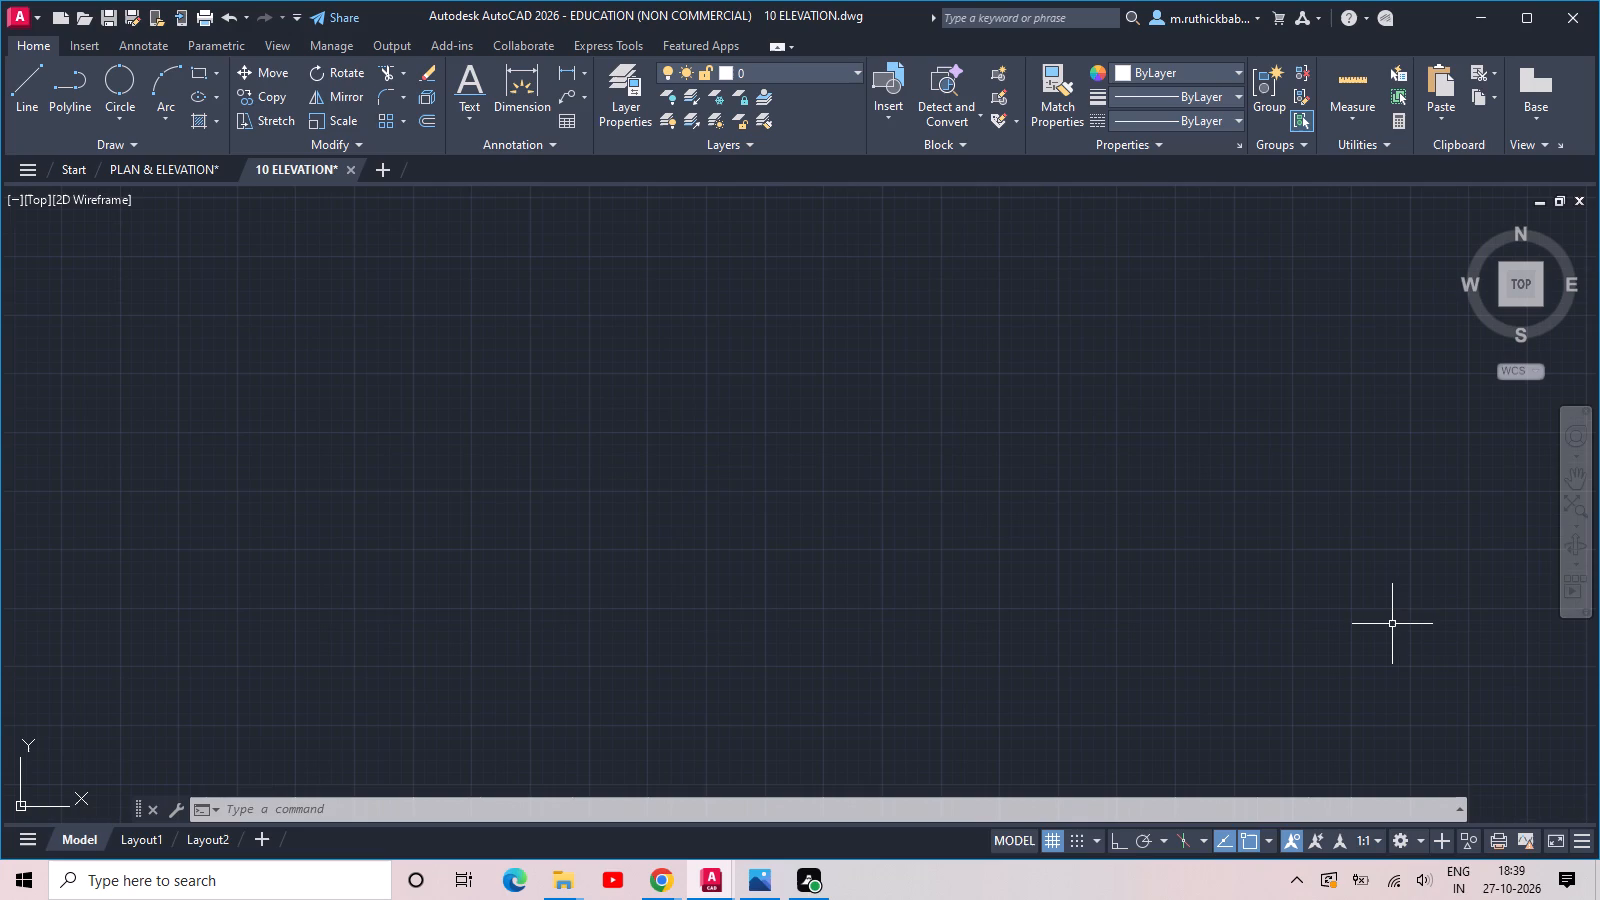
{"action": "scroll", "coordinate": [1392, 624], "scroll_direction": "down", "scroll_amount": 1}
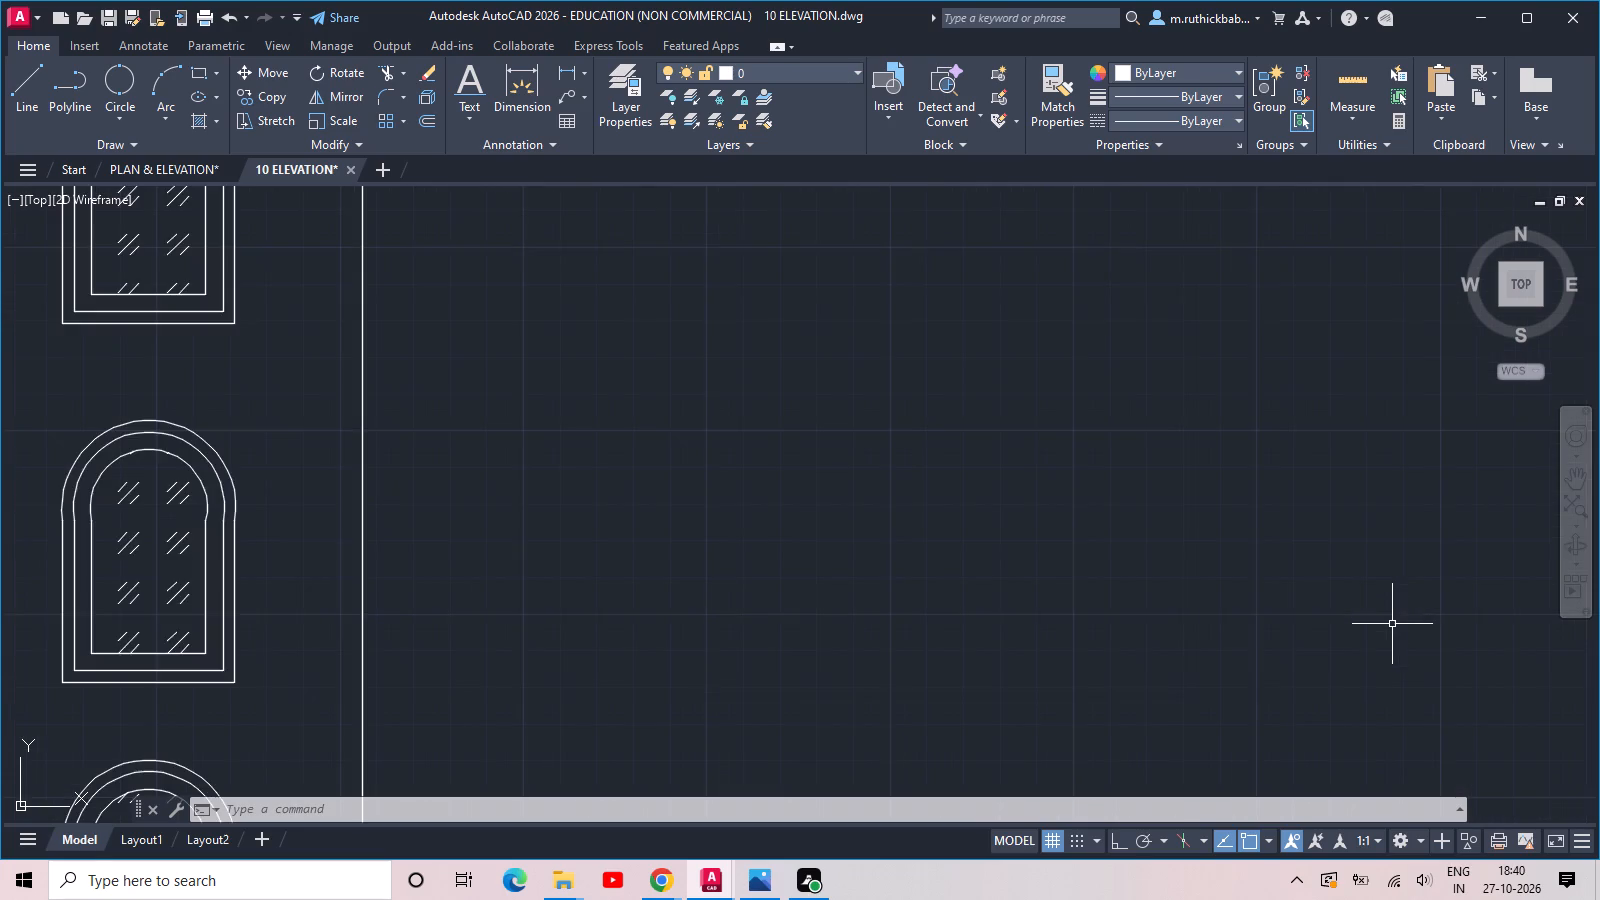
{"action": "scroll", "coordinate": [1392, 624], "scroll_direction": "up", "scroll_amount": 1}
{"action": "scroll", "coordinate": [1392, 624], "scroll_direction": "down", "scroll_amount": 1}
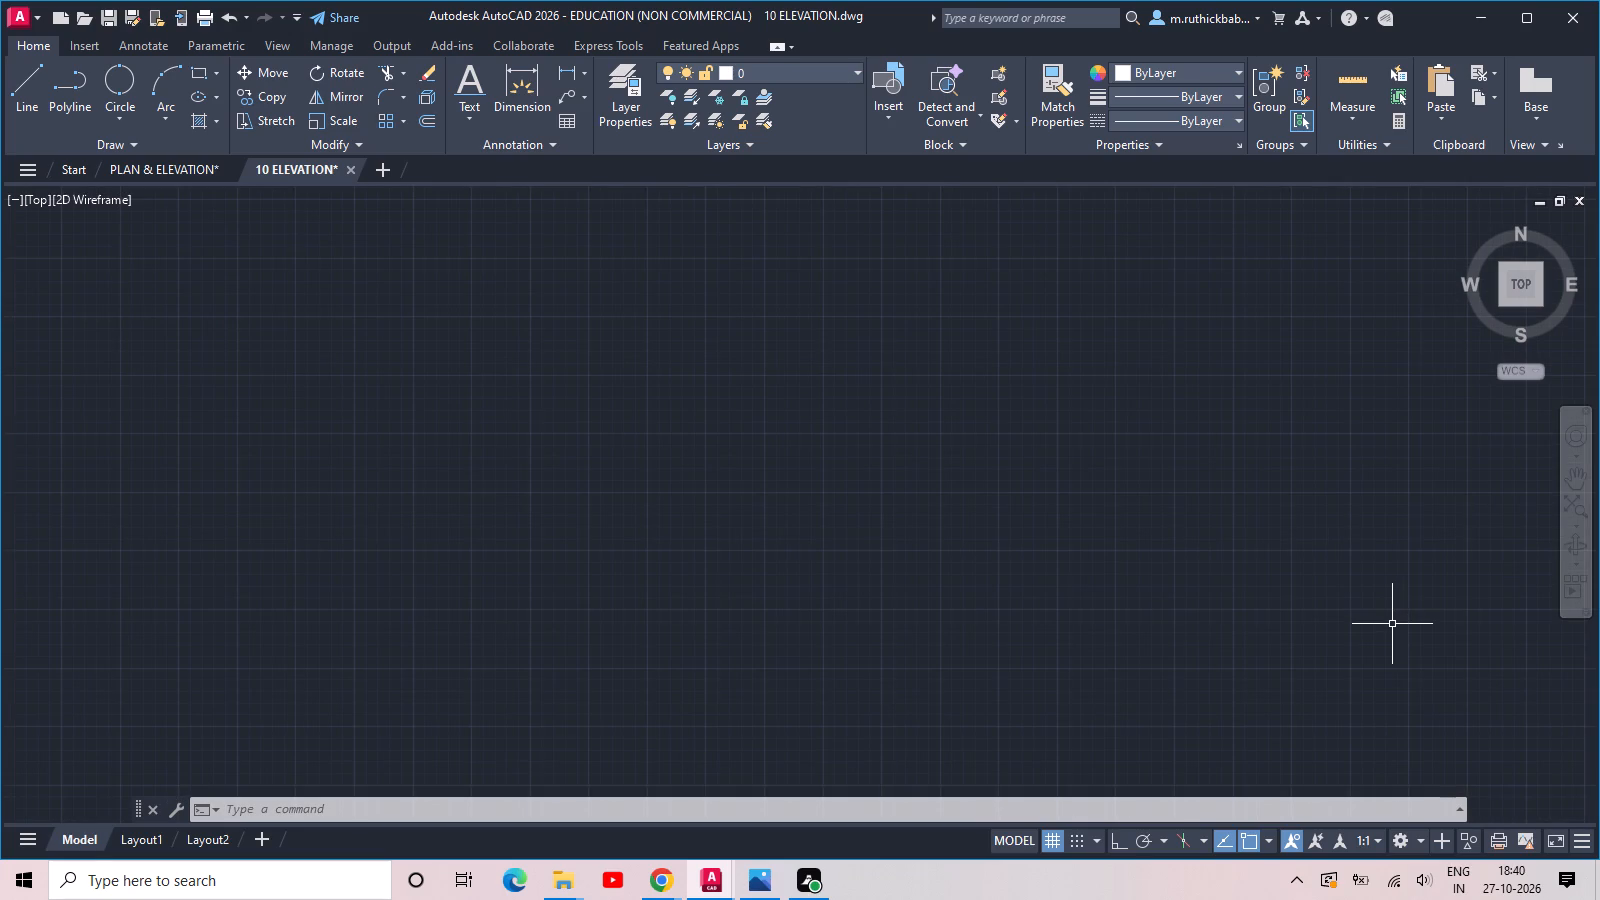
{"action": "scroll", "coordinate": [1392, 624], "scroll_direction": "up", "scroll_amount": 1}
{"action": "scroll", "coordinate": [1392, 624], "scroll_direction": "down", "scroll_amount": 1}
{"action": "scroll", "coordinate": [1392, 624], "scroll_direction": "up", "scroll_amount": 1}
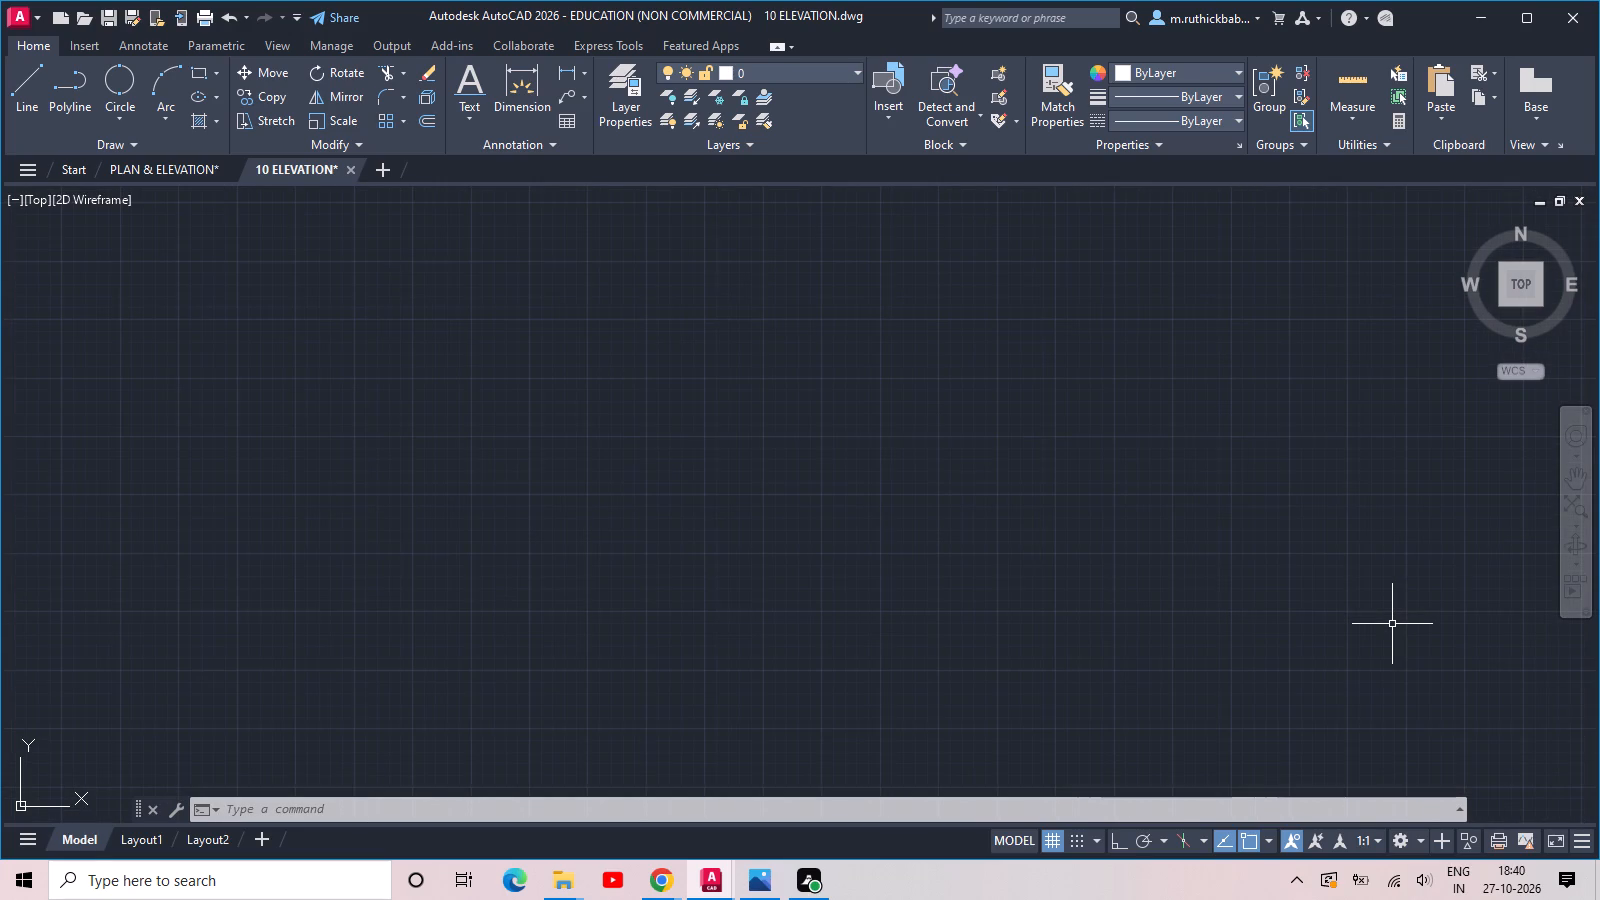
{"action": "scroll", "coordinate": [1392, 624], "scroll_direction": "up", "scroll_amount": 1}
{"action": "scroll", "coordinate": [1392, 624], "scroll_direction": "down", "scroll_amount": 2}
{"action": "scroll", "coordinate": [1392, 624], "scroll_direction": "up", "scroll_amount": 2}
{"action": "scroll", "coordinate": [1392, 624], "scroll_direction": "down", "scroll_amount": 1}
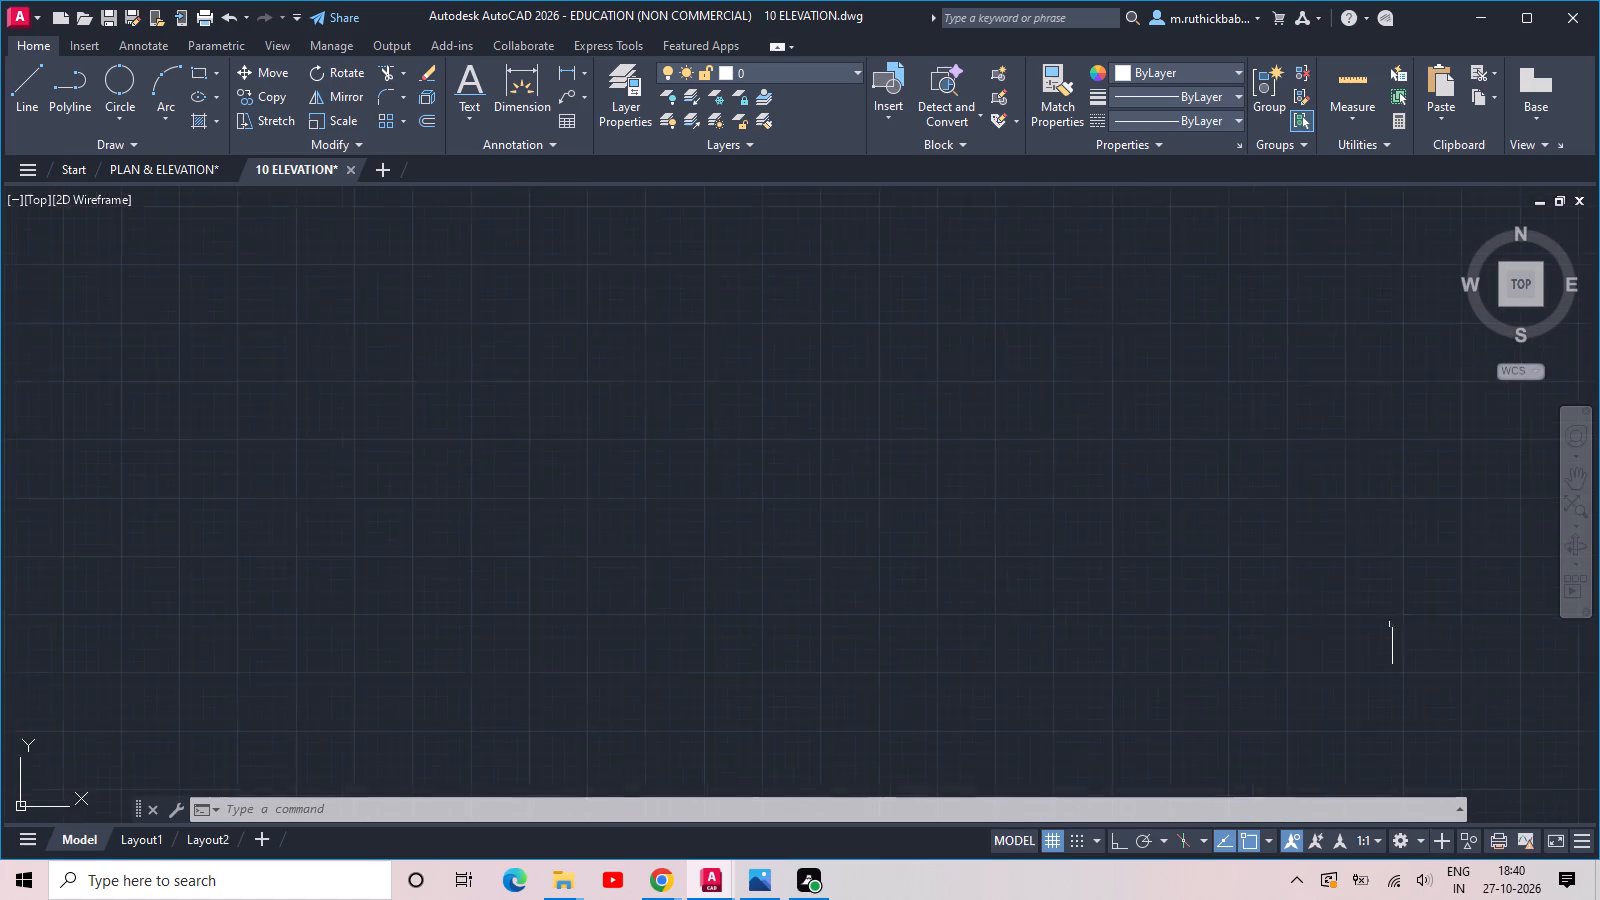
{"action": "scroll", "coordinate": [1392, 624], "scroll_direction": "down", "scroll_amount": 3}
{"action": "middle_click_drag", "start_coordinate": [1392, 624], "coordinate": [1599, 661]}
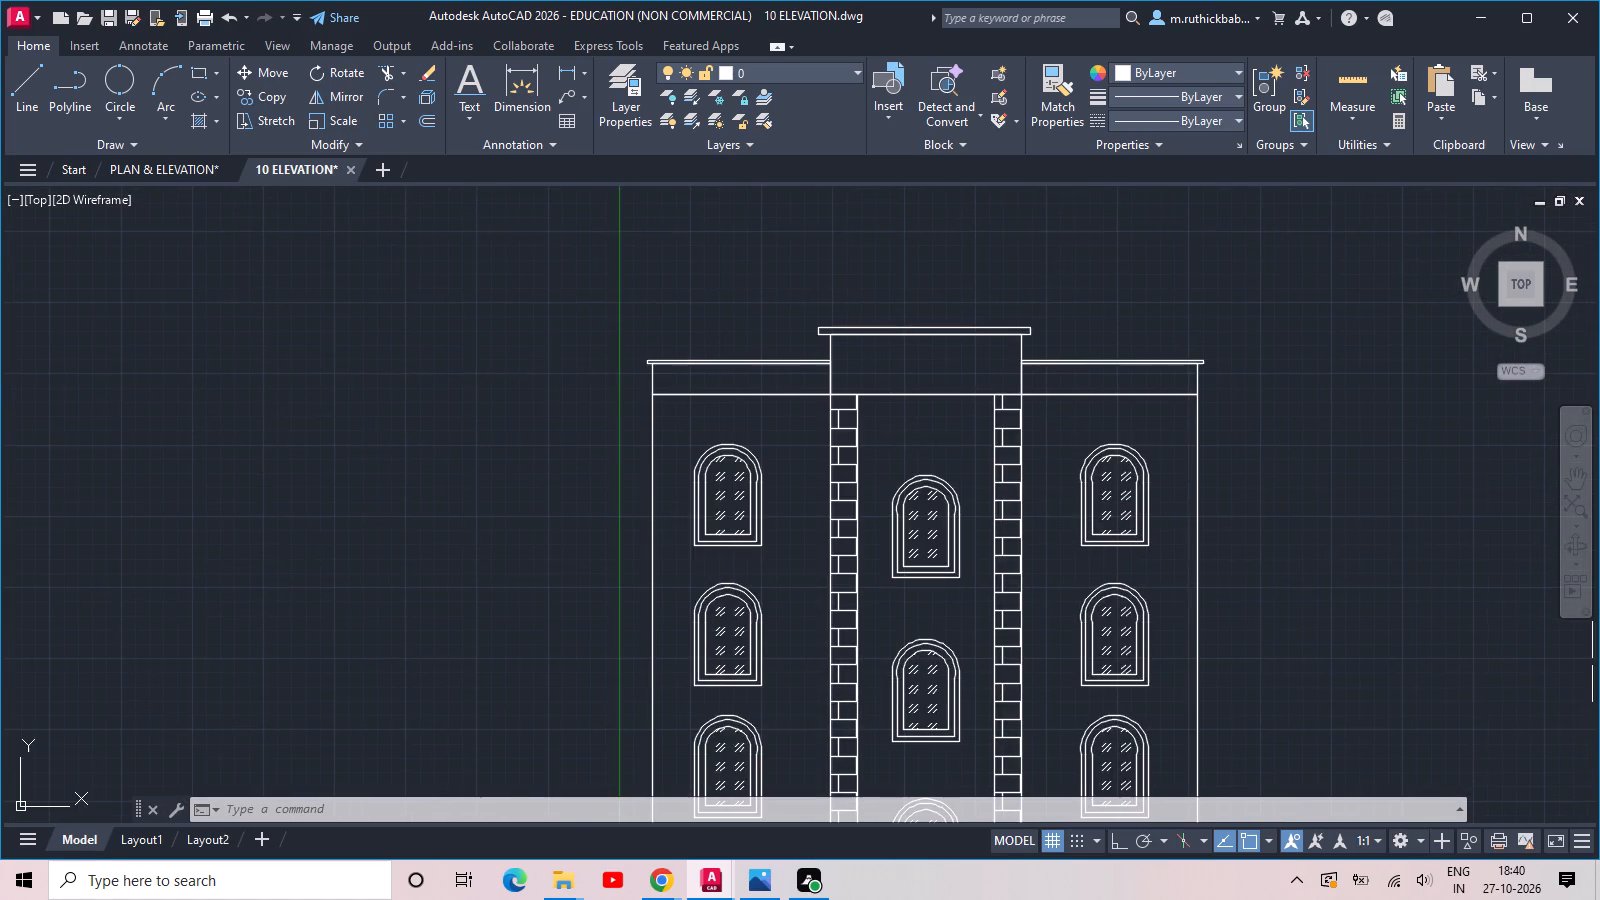
Examine the facade's upper central arched window and the brick bands on both sides of it, close up and in context.
{"action": "scroll", "coordinate": [890, 553], "scroll_direction": "up", "scroll_amount": 3}
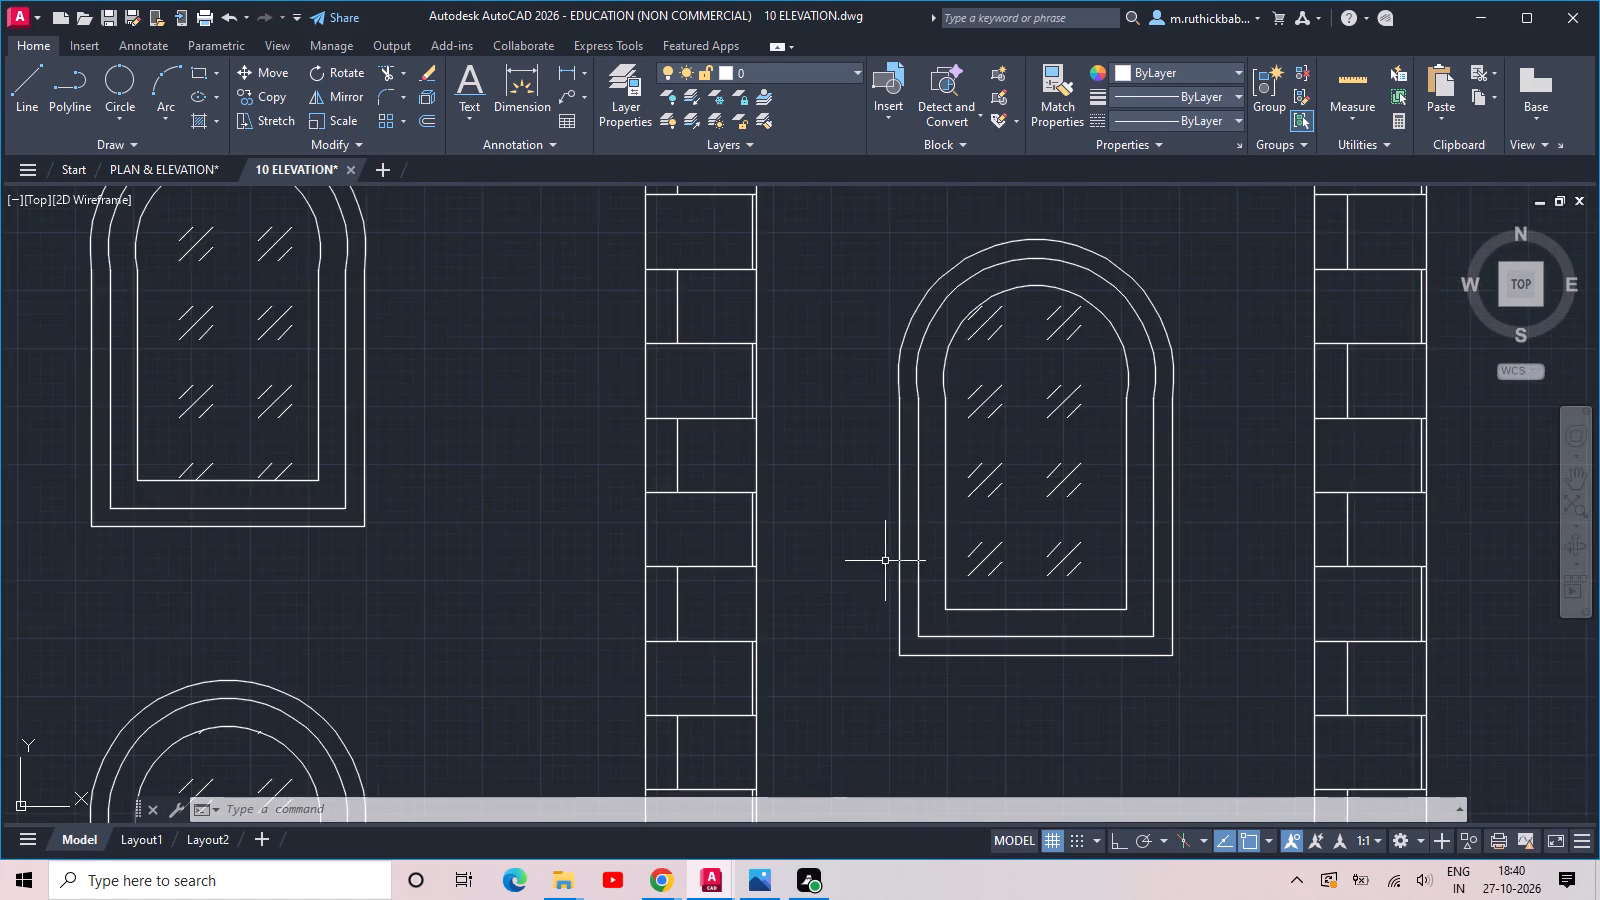
{"action": "scroll", "coordinate": [889, 561], "scroll_direction": "up", "scroll_amount": 1}
{"action": "scroll", "coordinate": [894, 562], "scroll_direction": "down", "scroll_amount": 1}
{"action": "scroll", "coordinate": [895, 563], "scroll_direction": "up", "scroll_amount": 1}
{"action": "scroll", "coordinate": [895, 563], "scroll_direction": "down", "scroll_amount": 2}
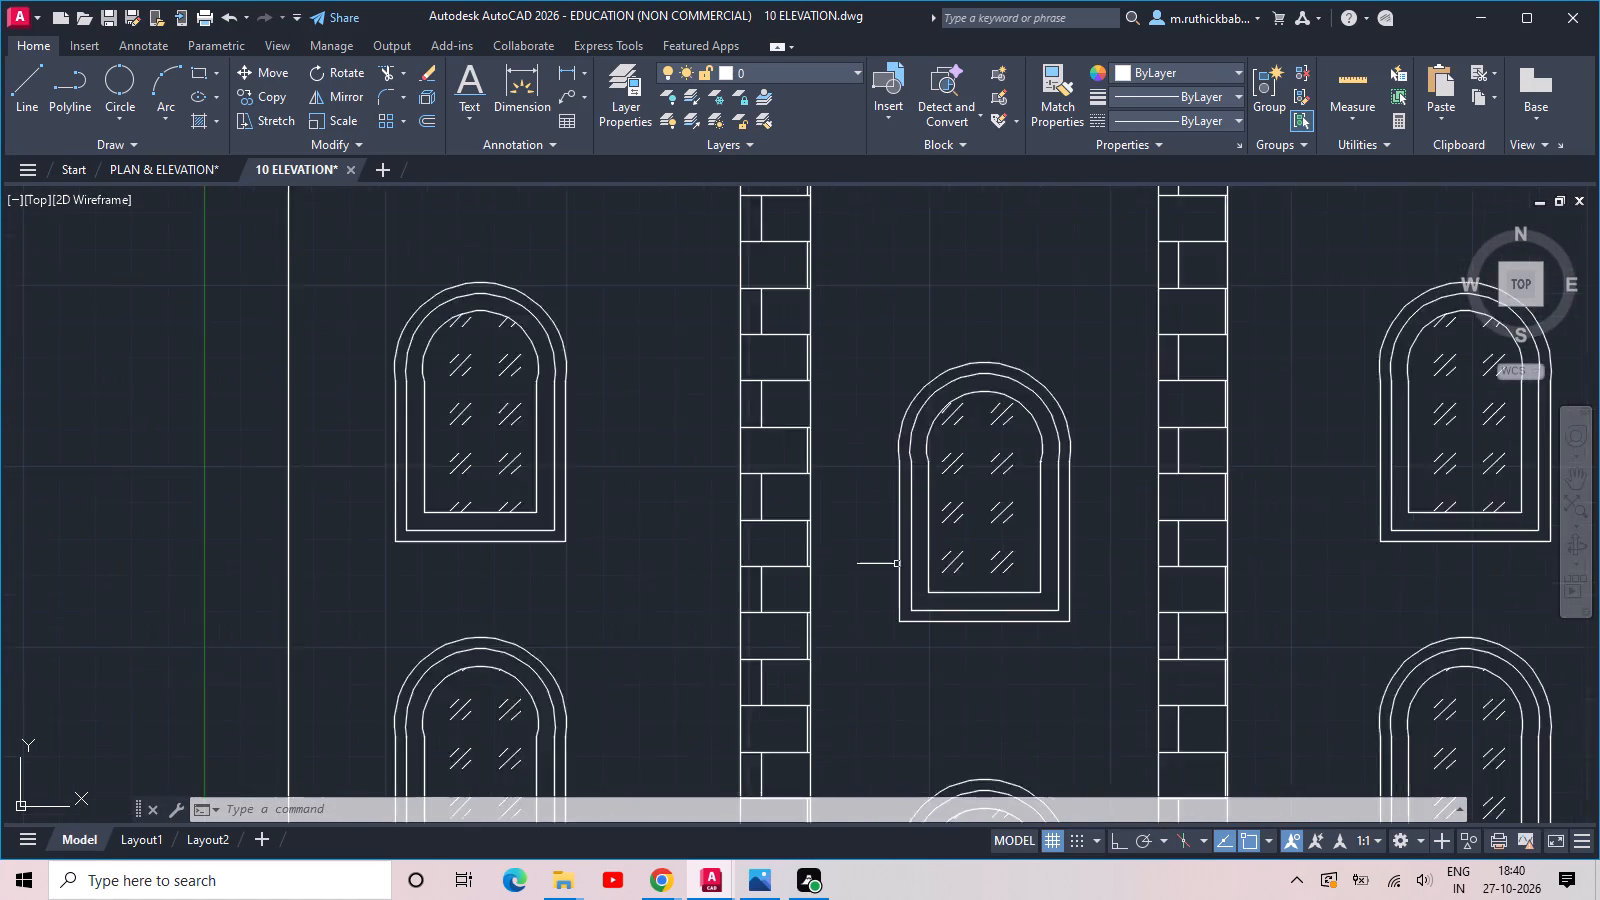
{"action": "scroll", "coordinate": [897, 564], "scroll_direction": "up", "scroll_amount": 1}
{"action": "scroll", "coordinate": [899, 564], "scroll_direction": "down", "scroll_amount": 1}
{"action": "scroll", "coordinate": [900, 564], "scroll_direction": "up", "scroll_amount": 1}
{"action": "scroll", "coordinate": [900, 564], "scroll_direction": "down", "scroll_amount": 1}
{"action": "scroll", "coordinate": [900, 564], "scroll_direction": "up", "scroll_amount": 1}
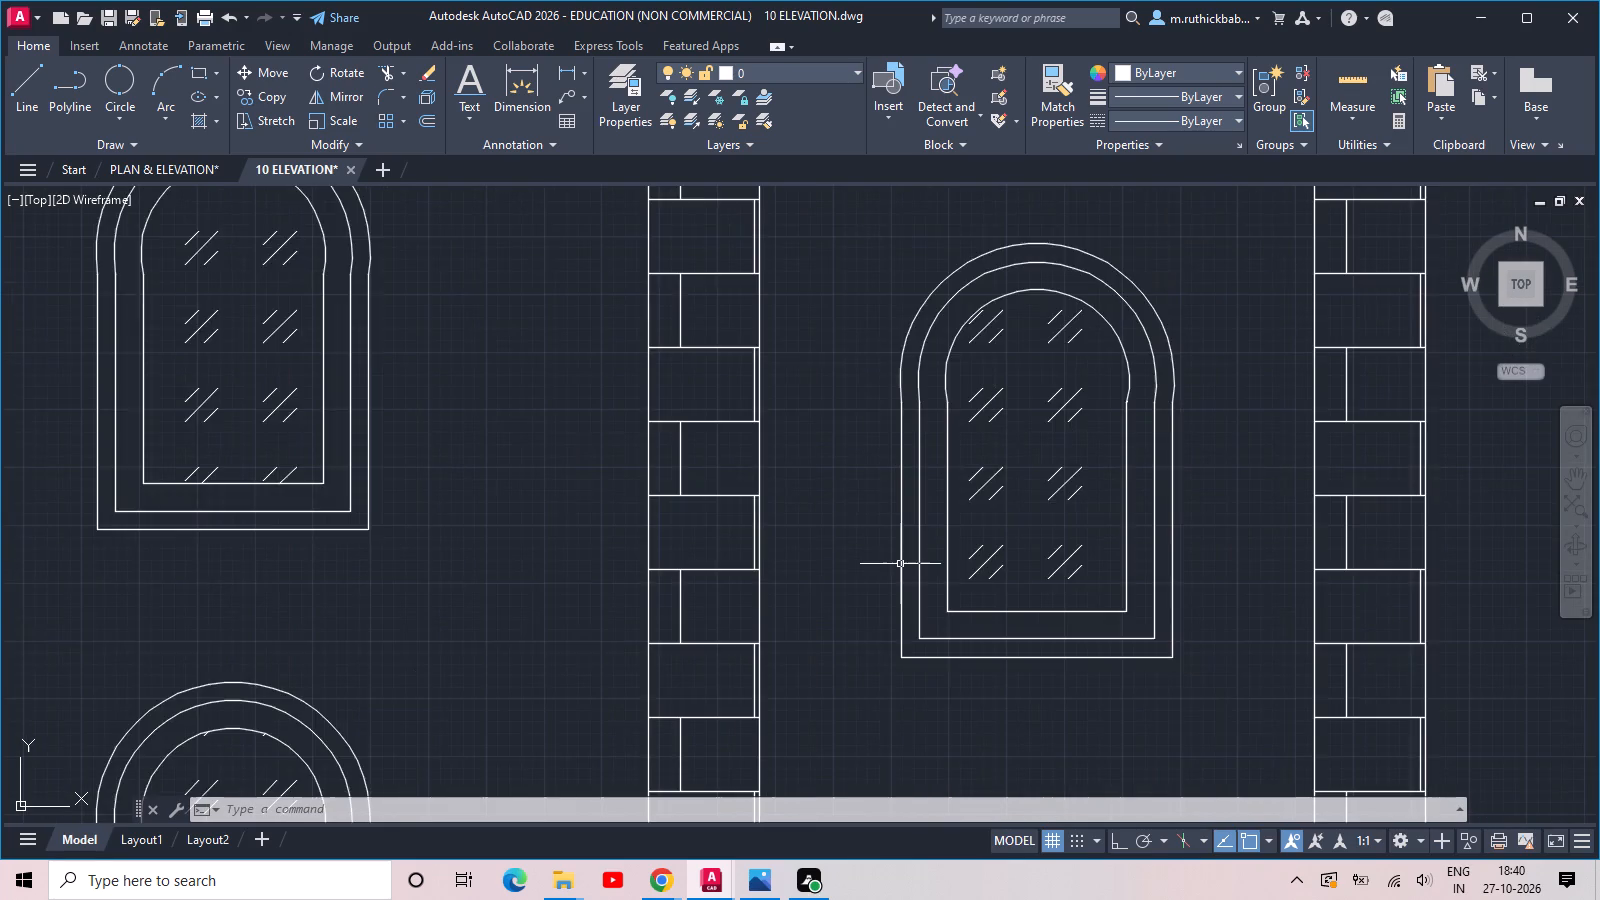
{"action": "scroll", "coordinate": [903, 564], "scroll_direction": "down", "scroll_amount": 1}
{"action": "scroll", "coordinate": [905, 564], "scroll_direction": "up", "scroll_amount": 2}
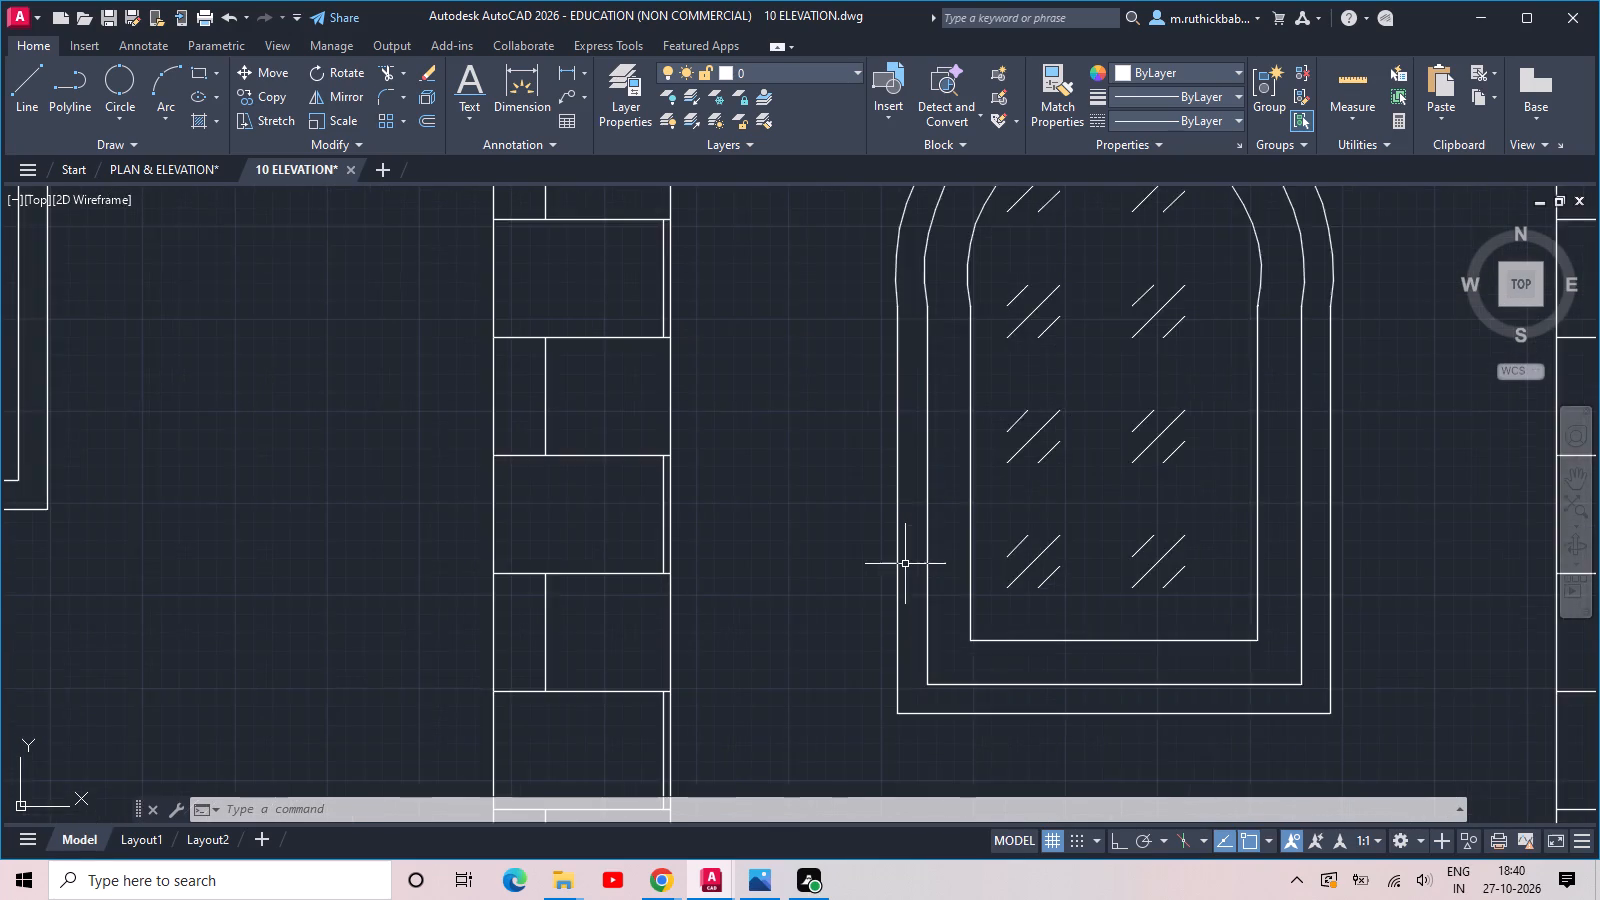
{"action": "scroll", "coordinate": [905, 564], "scroll_direction": "down", "scroll_amount": 1}
{"action": "scroll", "coordinate": [905, 564], "scroll_direction": "up", "scroll_amount": 1}
{"action": "scroll", "coordinate": [905, 564], "scroll_direction": "down", "scroll_amount": 1}
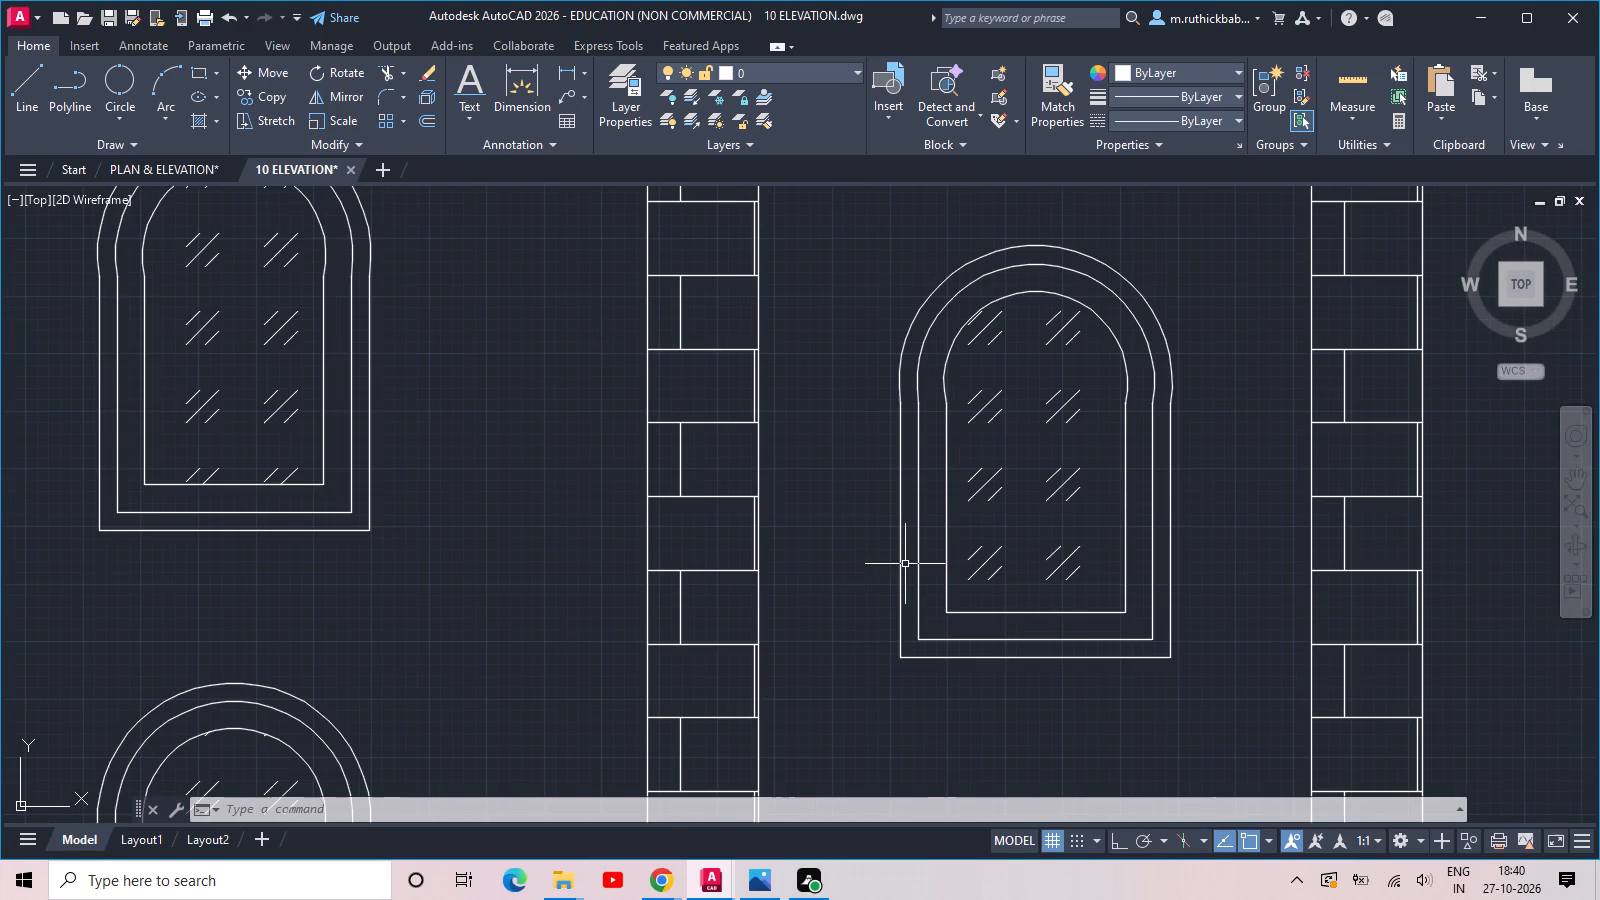
{"action": "scroll", "coordinate": [905, 564], "scroll_direction": "down", "scroll_amount": 1}
{"action": "scroll", "coordinate": [905, 564], "scroll_direction": "up", "scroll_amount": 2}
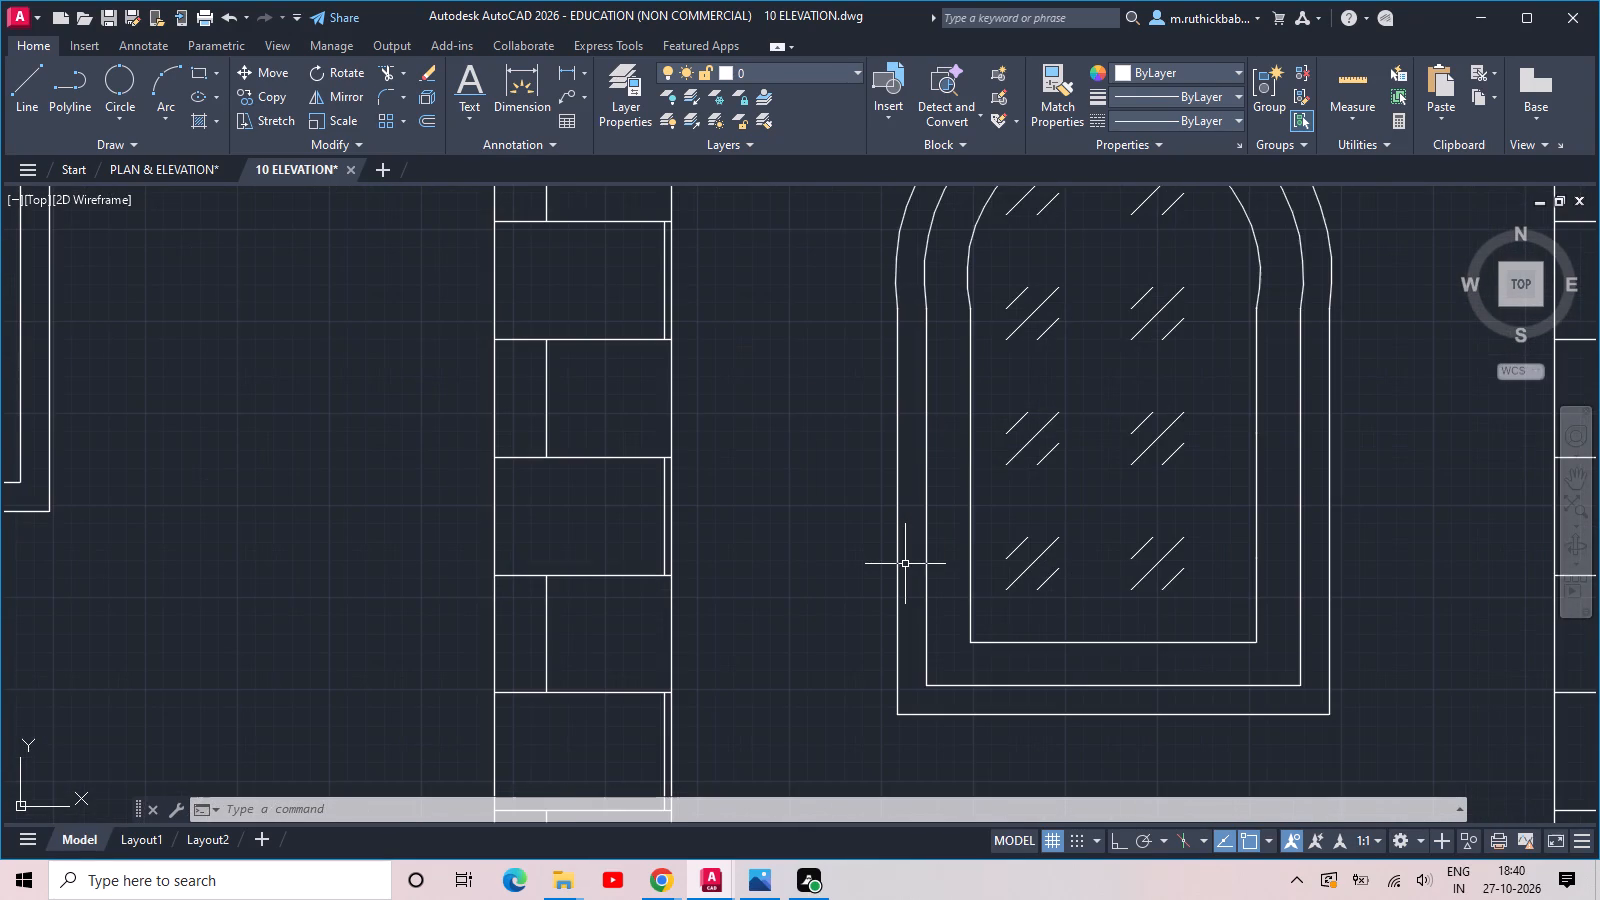
{"action": "scroll", "coordinate": [905, 564], "scroll_direction": "down", "scroll_amount": 1}
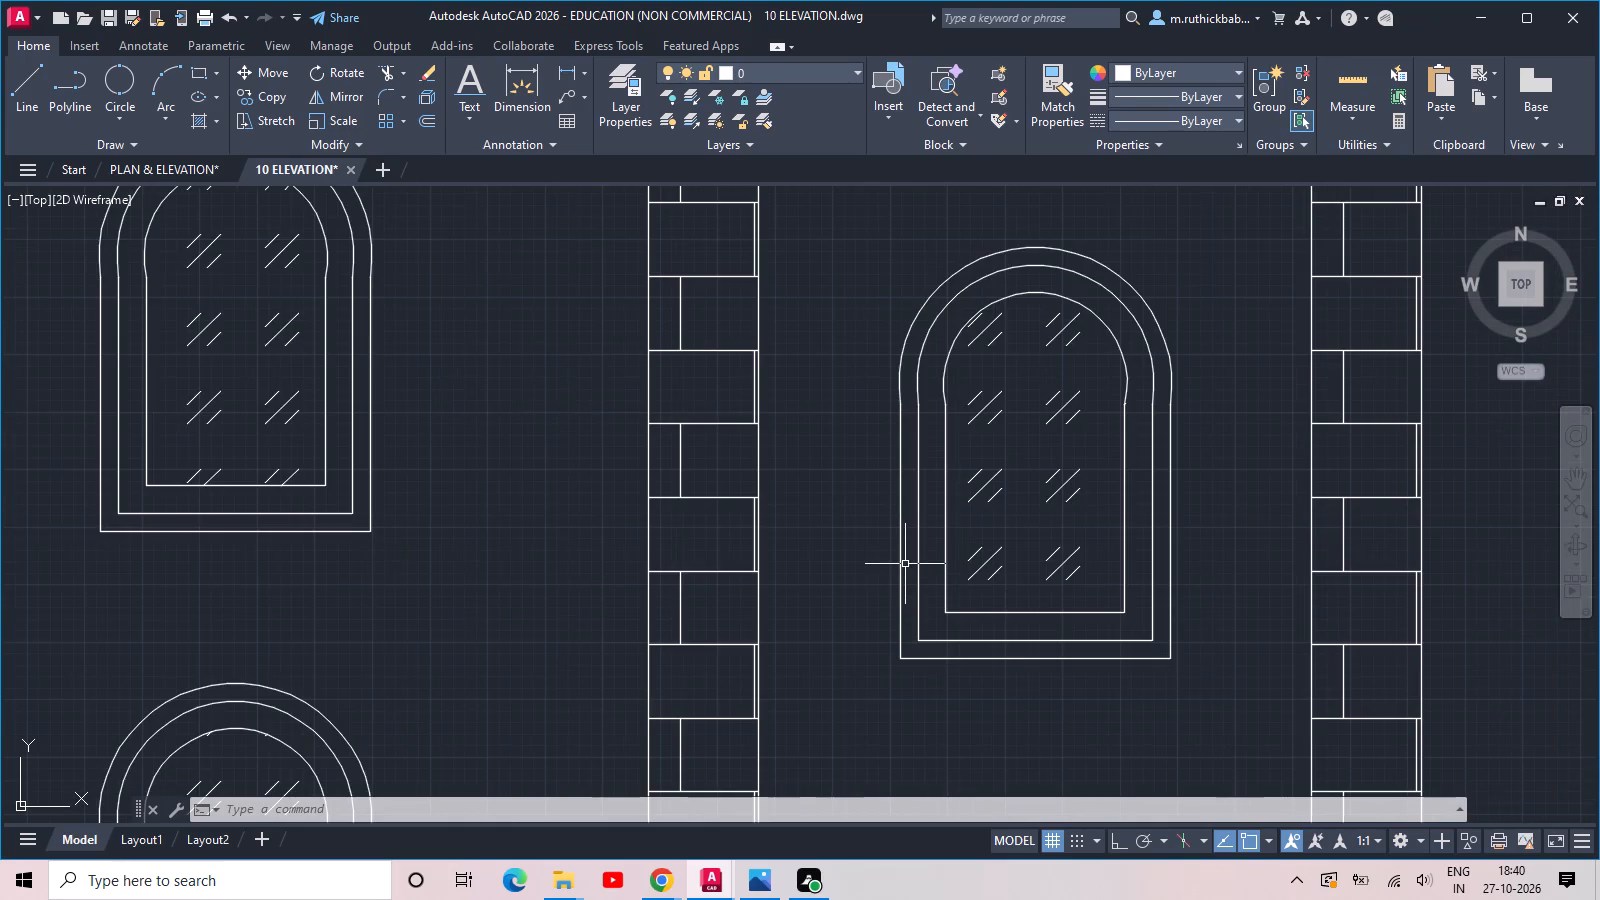
{"action": "scroll", "coordinate": [905, 564], "scroll_direction": "down", "scroll_amount": 1}
{"action": "scroll", "coordinate": [905, 564], "scroll_direction": "up", "scroll_amount": 2}
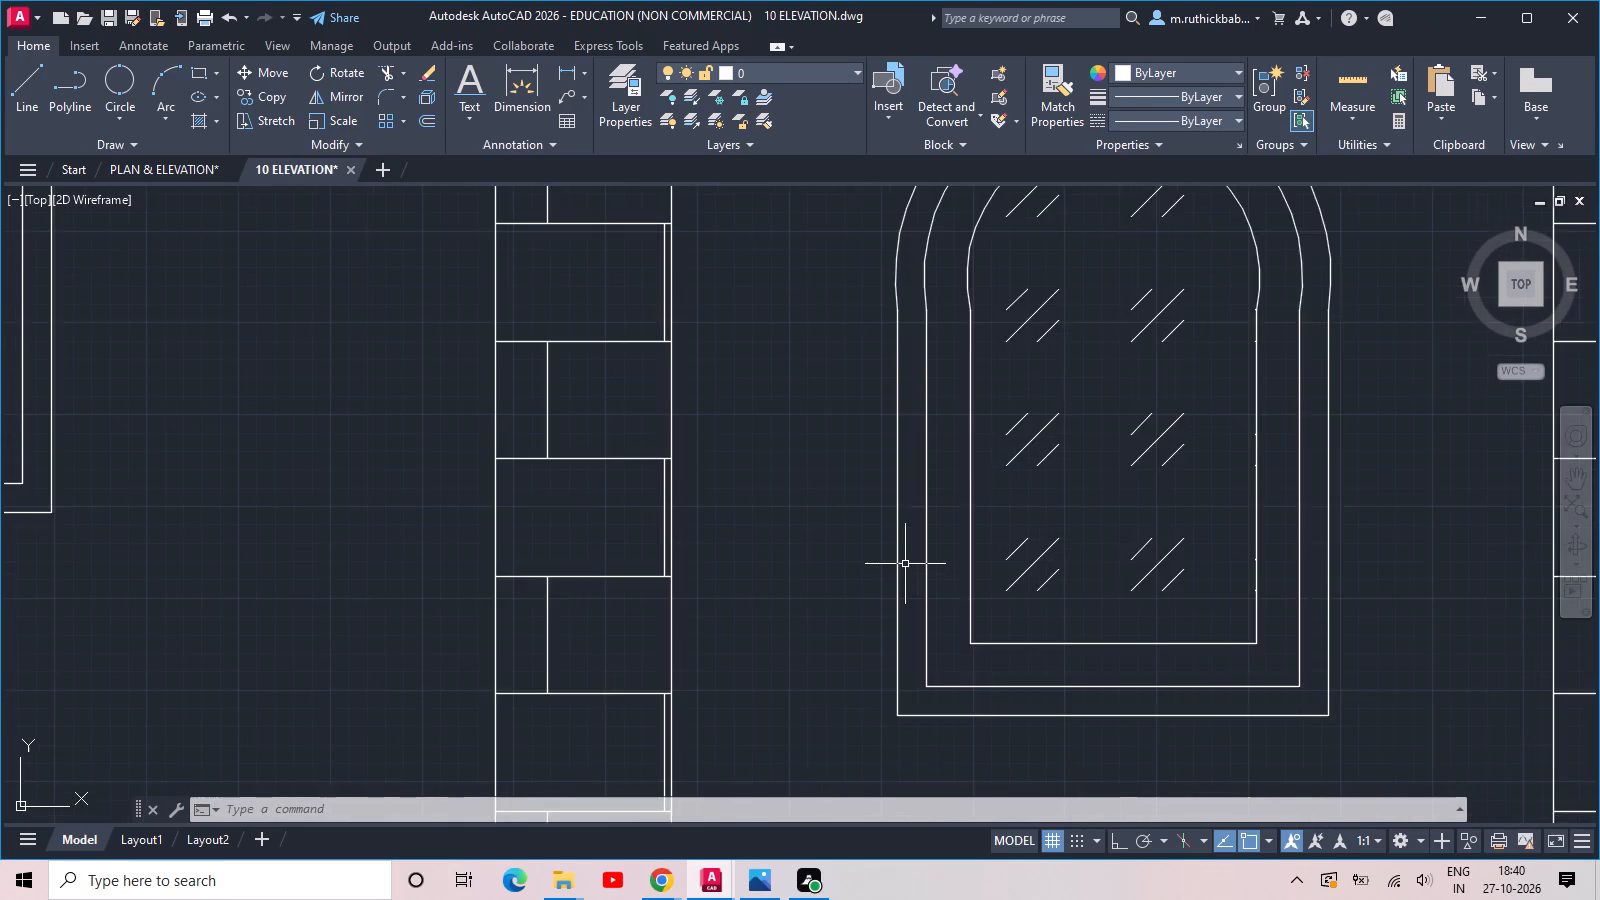
{"action": "scroll", "coordinate": [905, 564], "scroll_direction": "down", "scroll_amount": 3}
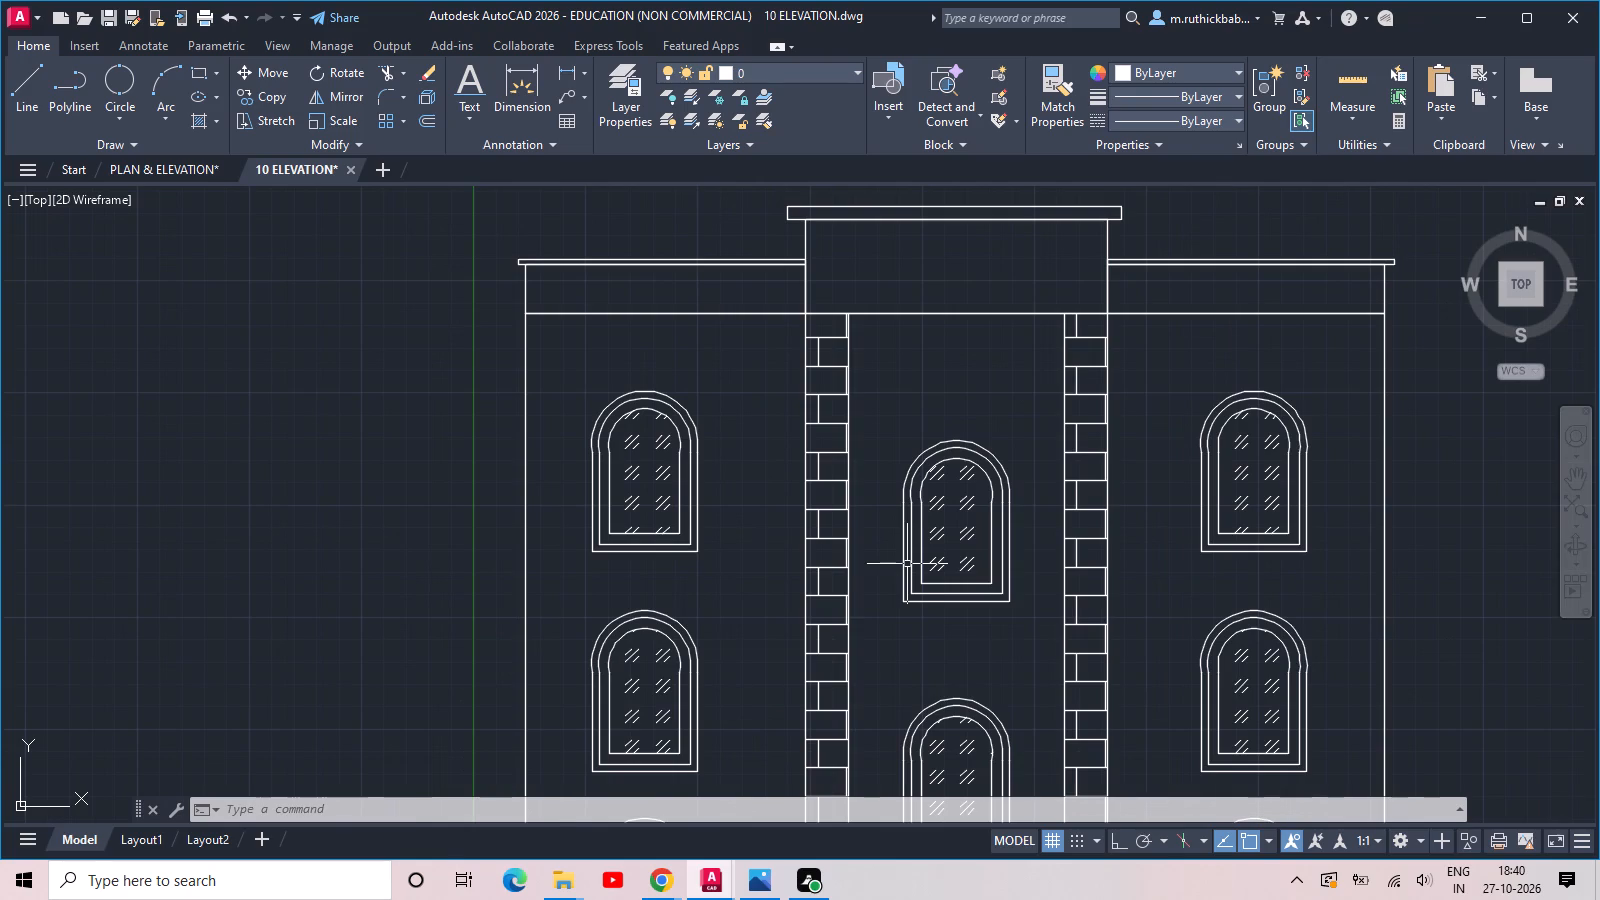
{"action": "scroll", "coordinate": [907, 564], "scroll_direction": "up", "scroll_amount": 2}
{"action": "scroll", "coordinate": [907, 564], "scroll_direction": "down", "scroll_amount": 2}
{"action": "scroll", "coordinate": [907, 564], "scroll_direction": "up", "scroll_amount": 2}
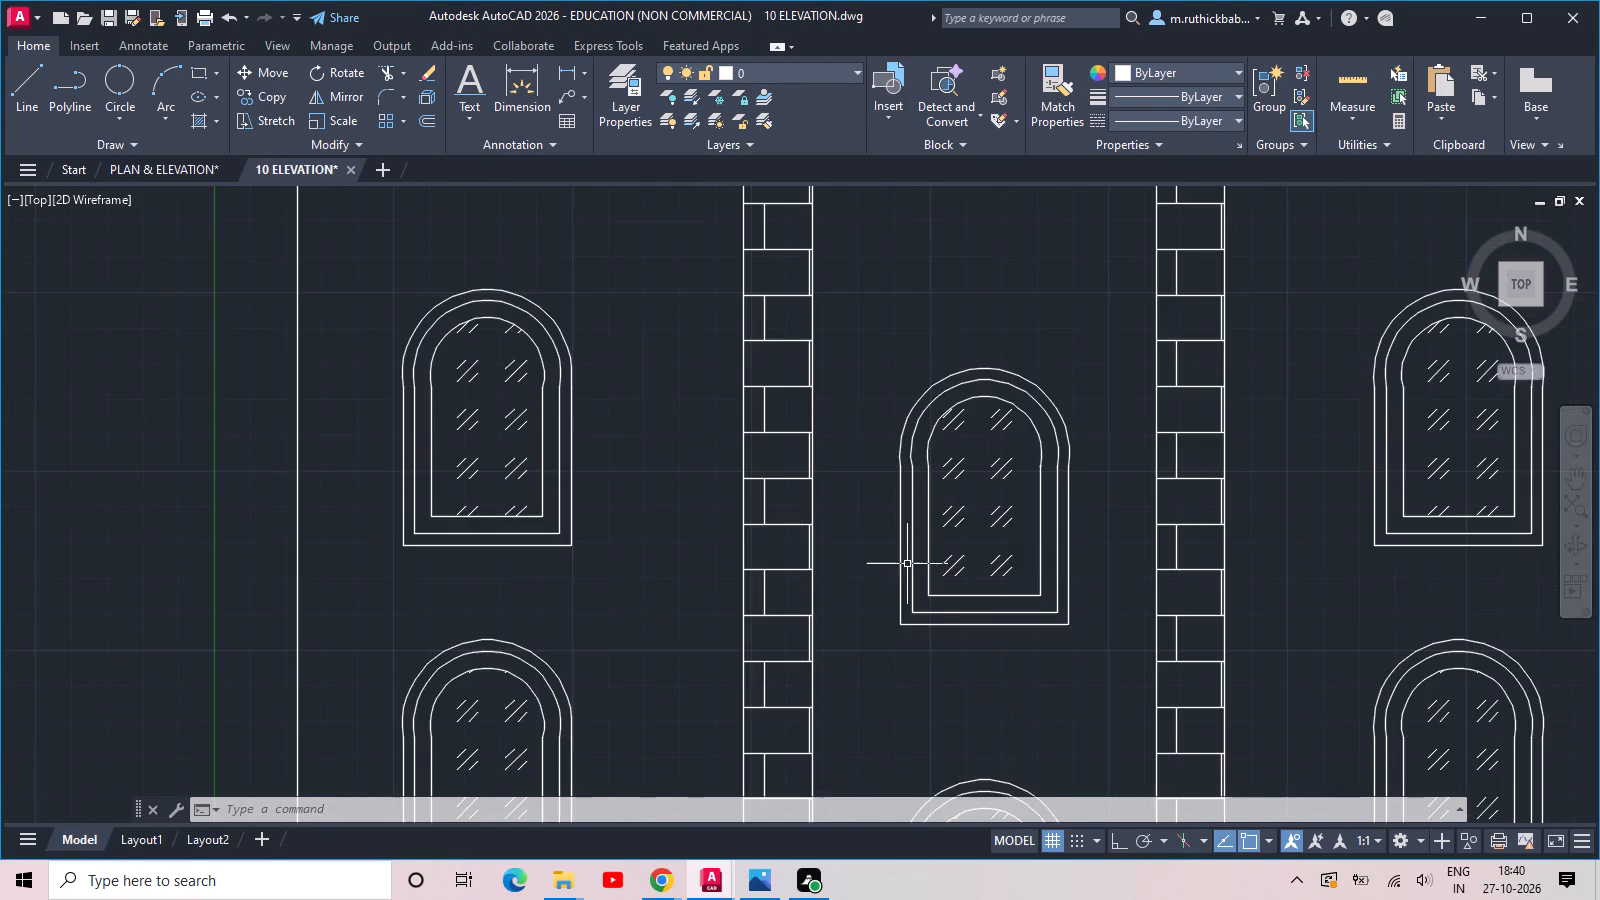
{"action": "scroll", "coordinate": [907, 564], "scroll_direction": "down", "scroll_amount": 2}
{"action": "scroll", "coordinate": [907, 564], "scroll_direction": "up", "scroll_amount": 2}
{"action": "scroll", "coordinate": [907, 564], "scroll_direction": "down", "scroll_amount": 2}
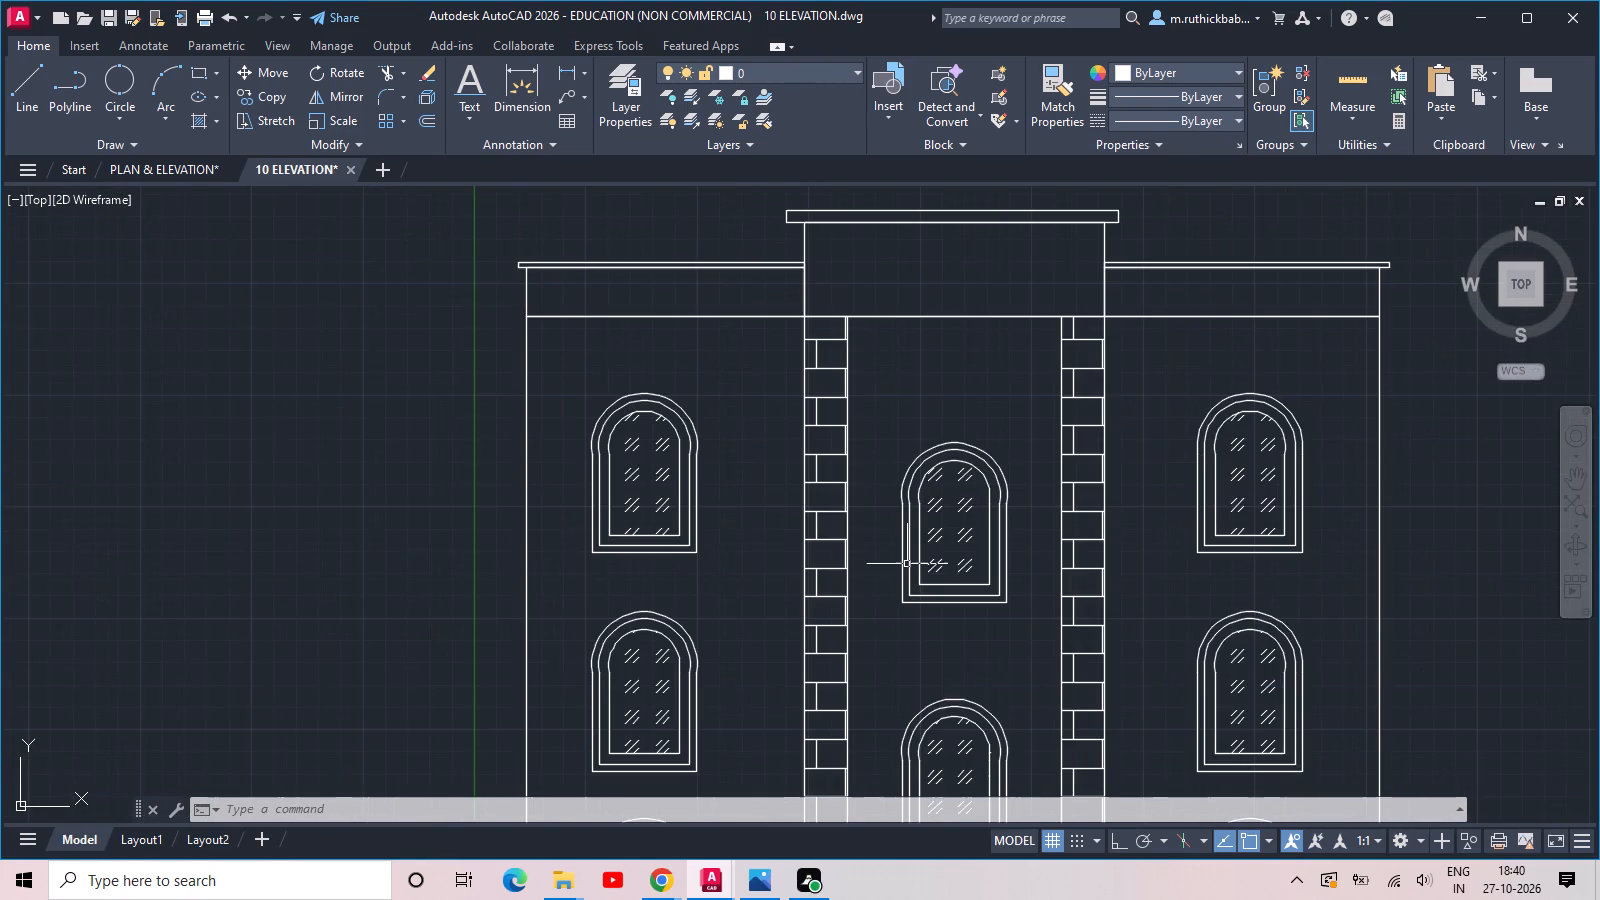
{"action": "scroll", "coordinate": [907, 564], "scroll_direction": "up", "scroll_amount": 1}
{"action": "scroll", "coordinate": [907, 564], "scroll_direction": "down", "scroll_amount": 1}
{"action": "scroll", "coordinate": [907, 564], "scroll_direction": "up", "scroll_amount": 1}
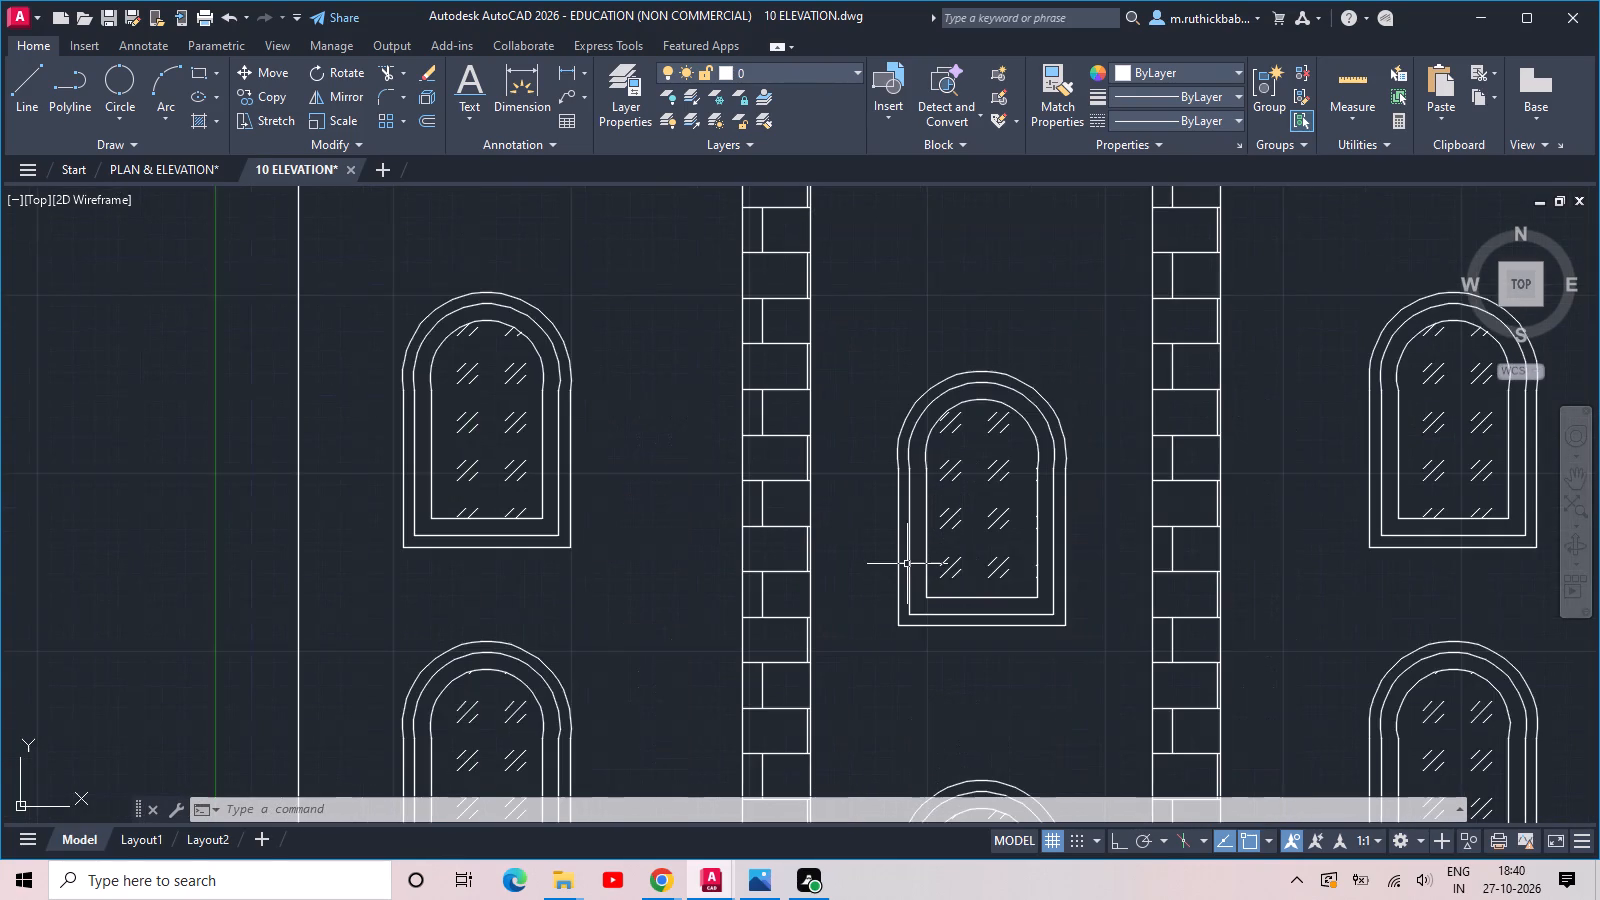
{"action": "scroll", "coordinate": [907, 564], "scroll_direction": "up", "scroll_amount": 1}
{"action": "scroll", "coordinate": [907, 564], "scroll_direction": "down", "scroll_amount": 2}
{"action": "scroll", "coordinate": [907, 564], "scroll_direction": "up", "scroll_amount": 2}
{"action": "scroll", "coordinate": [907, 564], "scroll_direction": "down", "scroll_amount": 1}
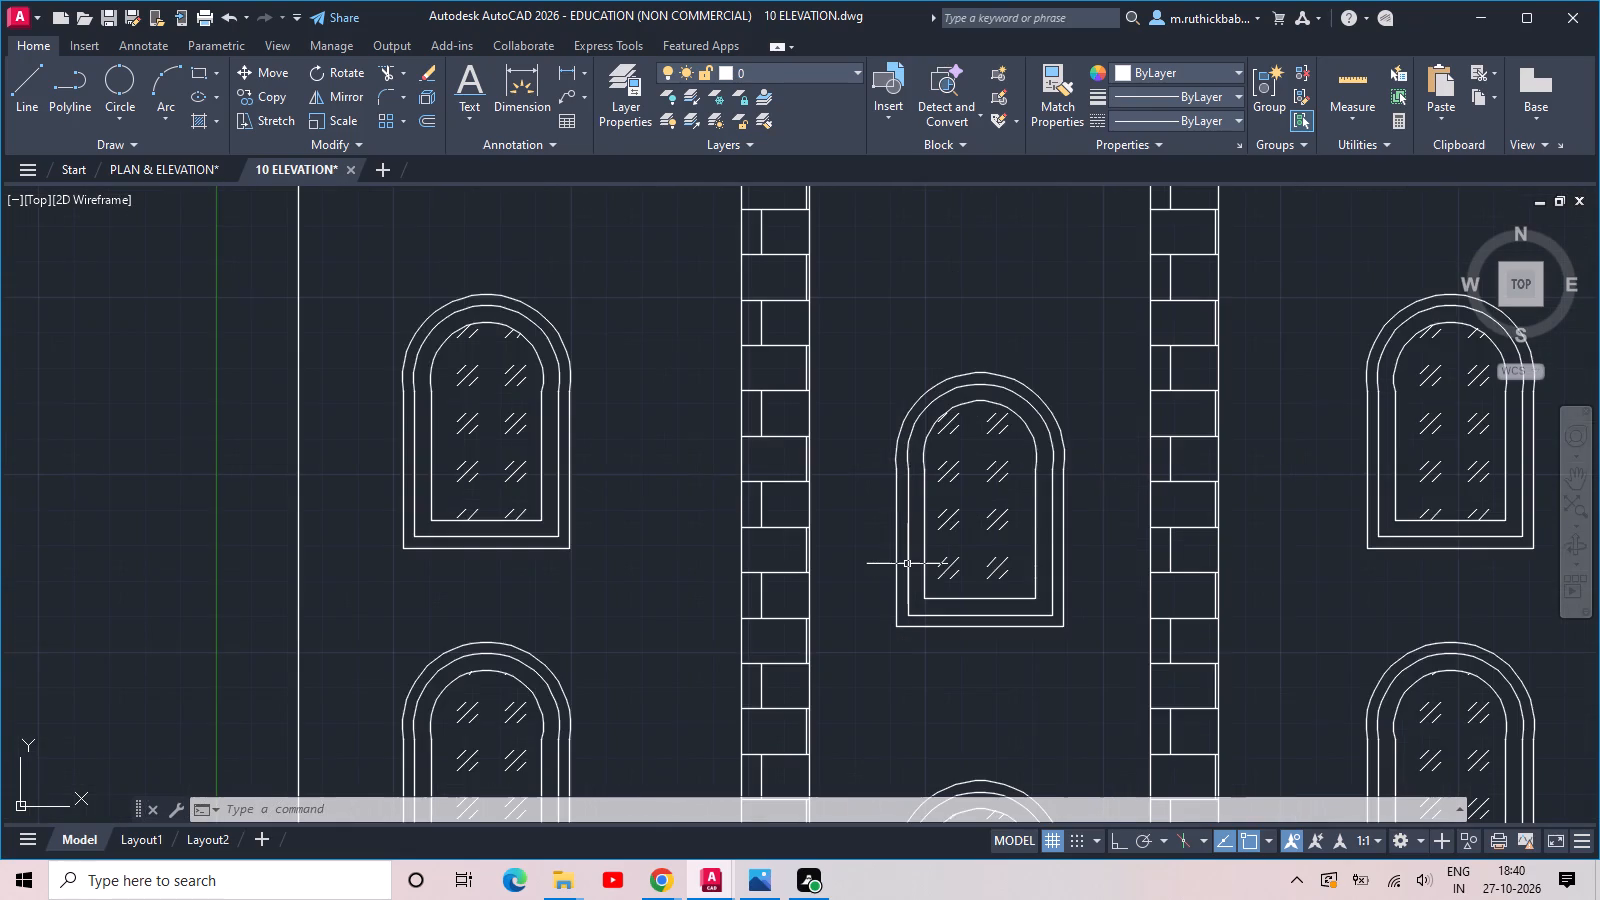
{"action": "scroll", "coordinate": [907, 564], "scroll_direction": "up", "scroll_amount": 1}
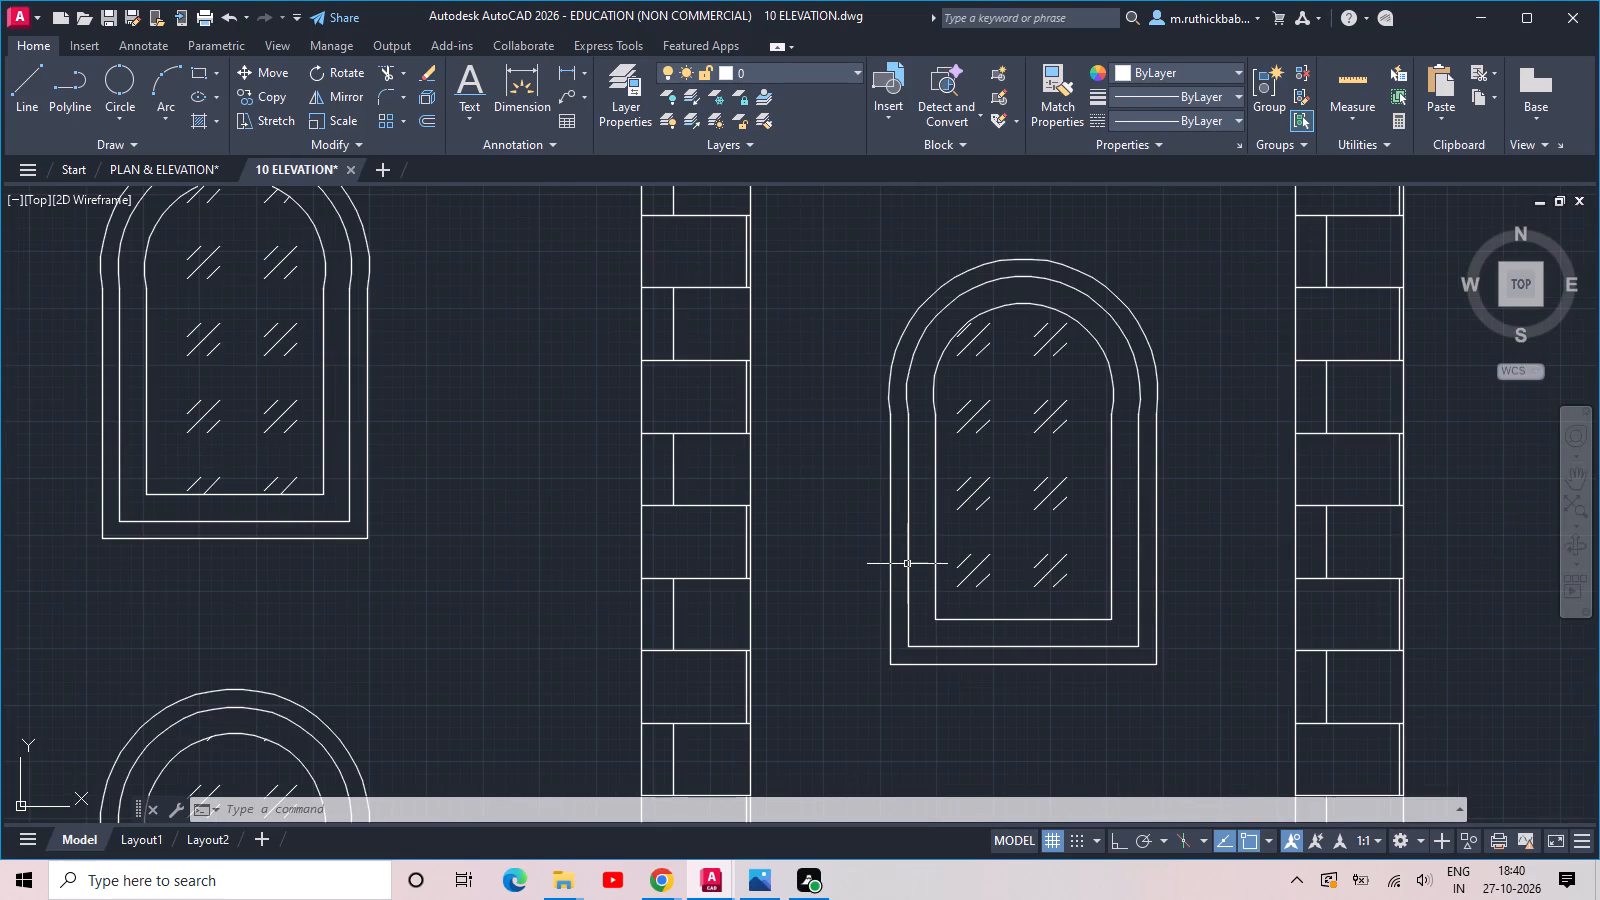
{"action": "scroll", "coordinate": [907, 564], "scroll_direction": "down", "scroll_amount": 2}
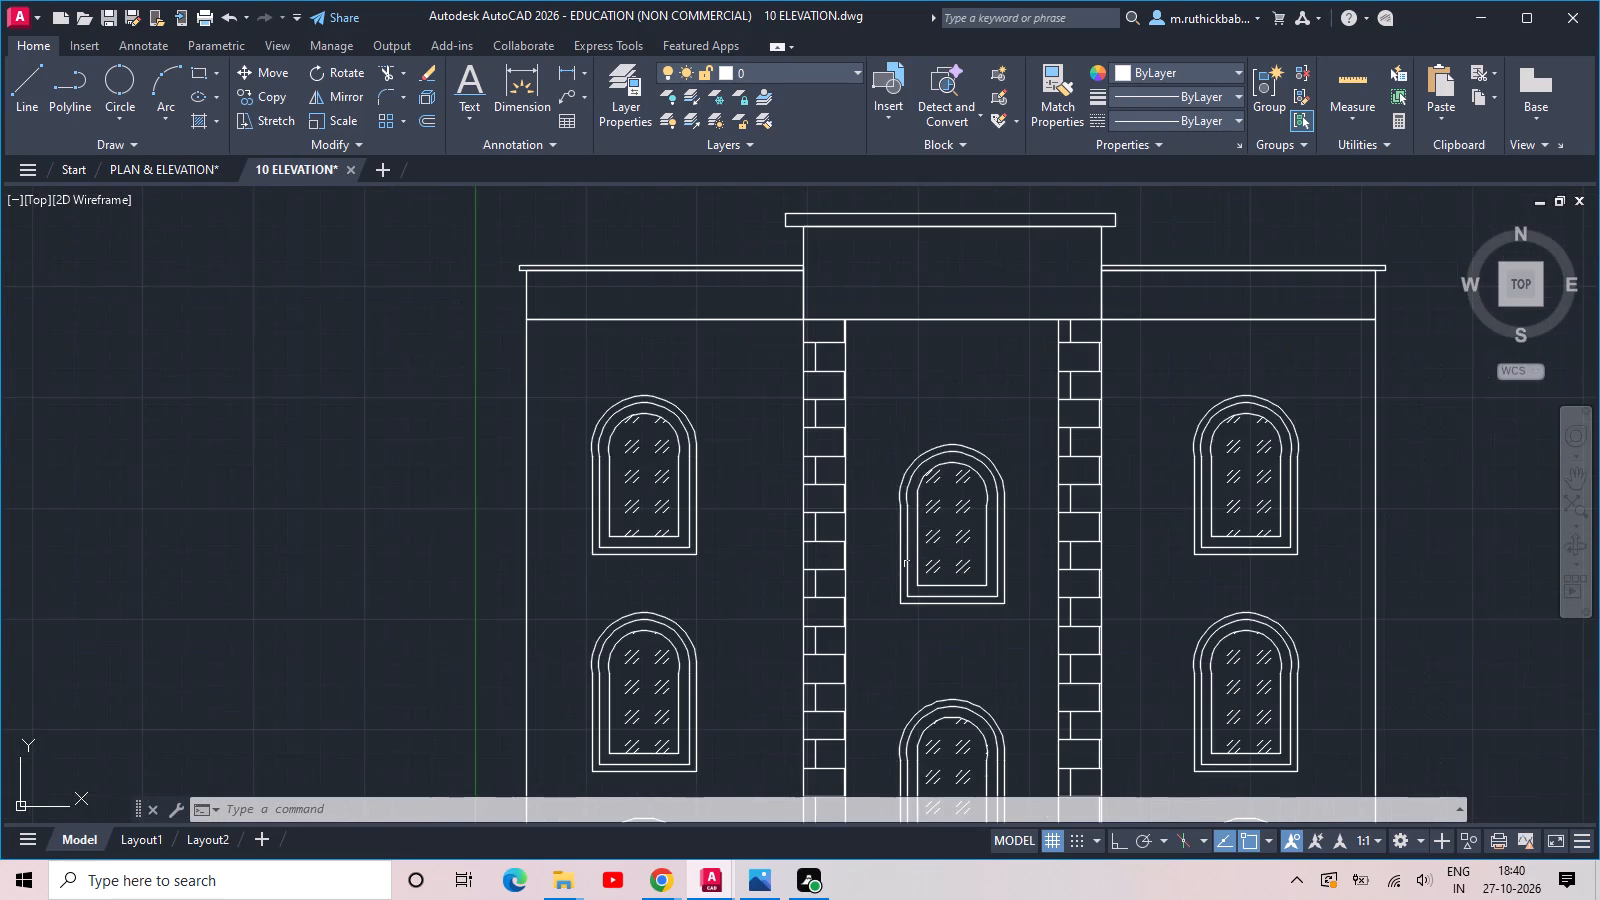
{"action": "scroll", "coordinate": [907, 564], "scroll_direction": "up", "scroll_amount": 1}
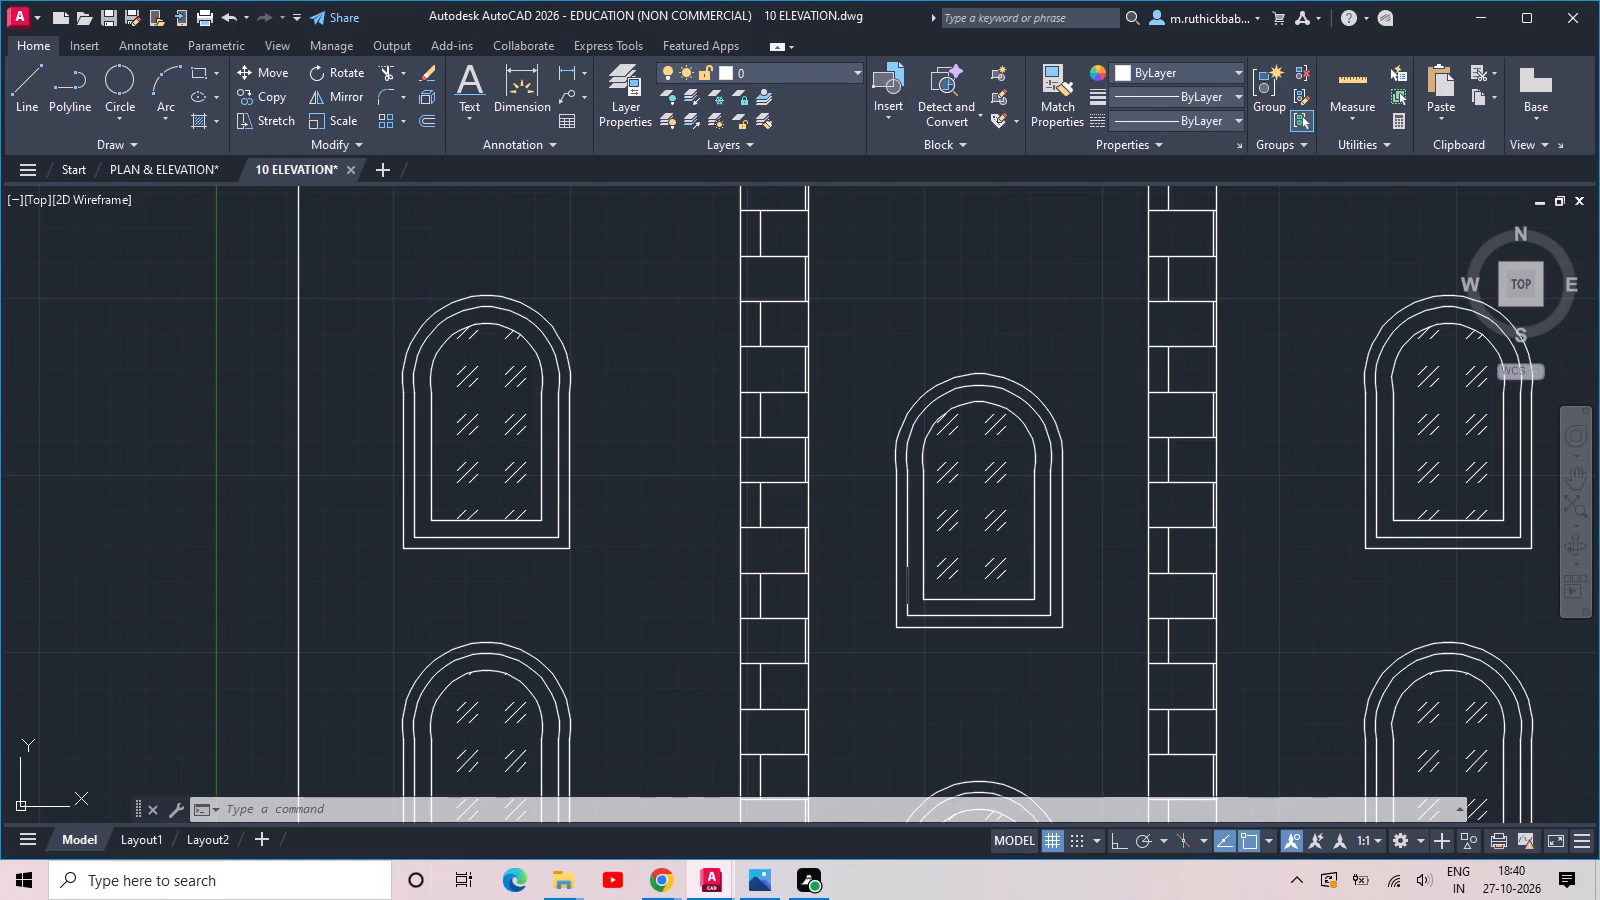
{"action": "scroll", "coordinate": [907, 564], "scroll_direction": "up", "scroll_amount": 1}
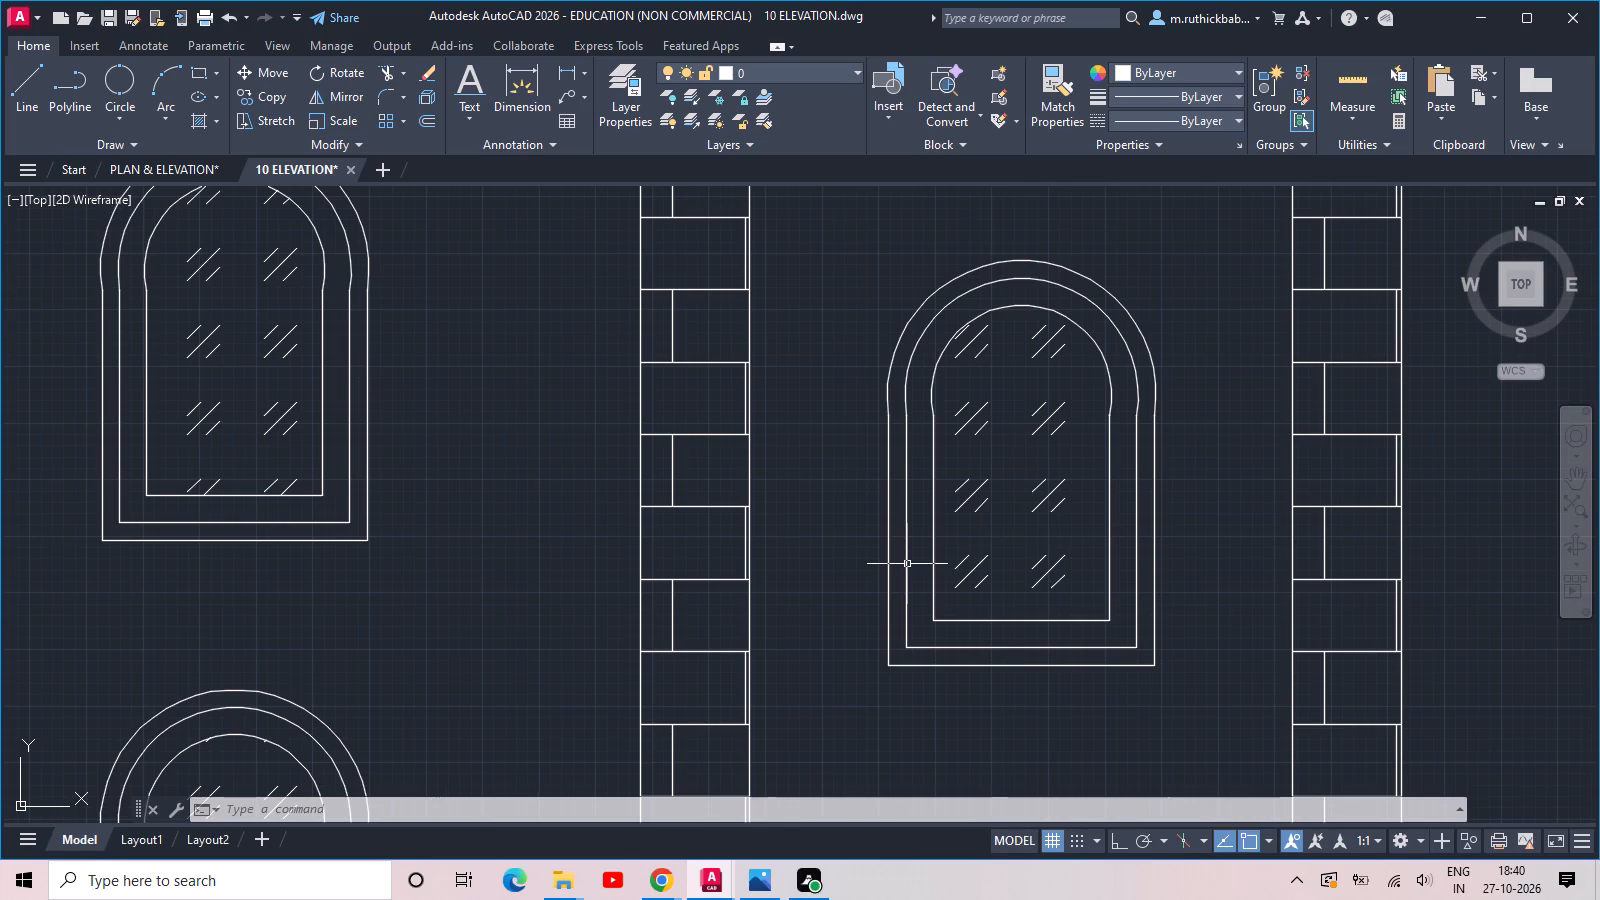
{"action": "scroll", "coordinate": [907, 564], "scroll_direction": "down", "scroll_amount": 1}
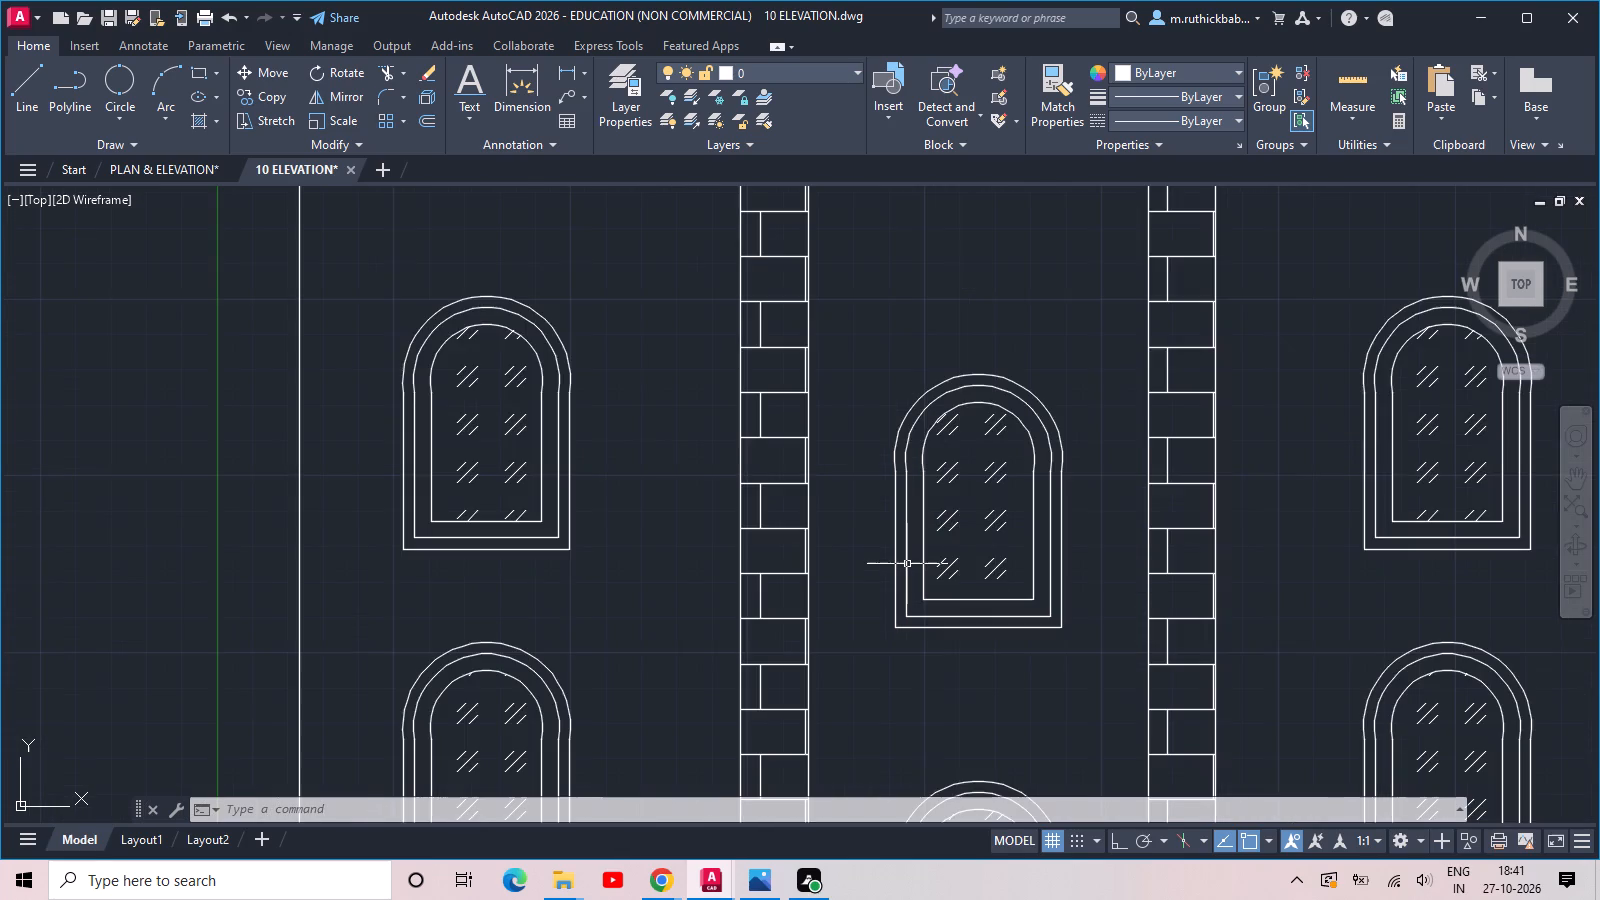
{"action": "scroll", "coordinate": [907, 564], "scroll_direction": "up", "scroll_amount": 1}
{"action": "scroll", "coordinate": [907, 564], "scroll_direction": "down", "scroll_amount": 1}
{"action": "scroll", "coordinate": [907, 564], "scroll_direction": "up", "scroll_amount": 1}
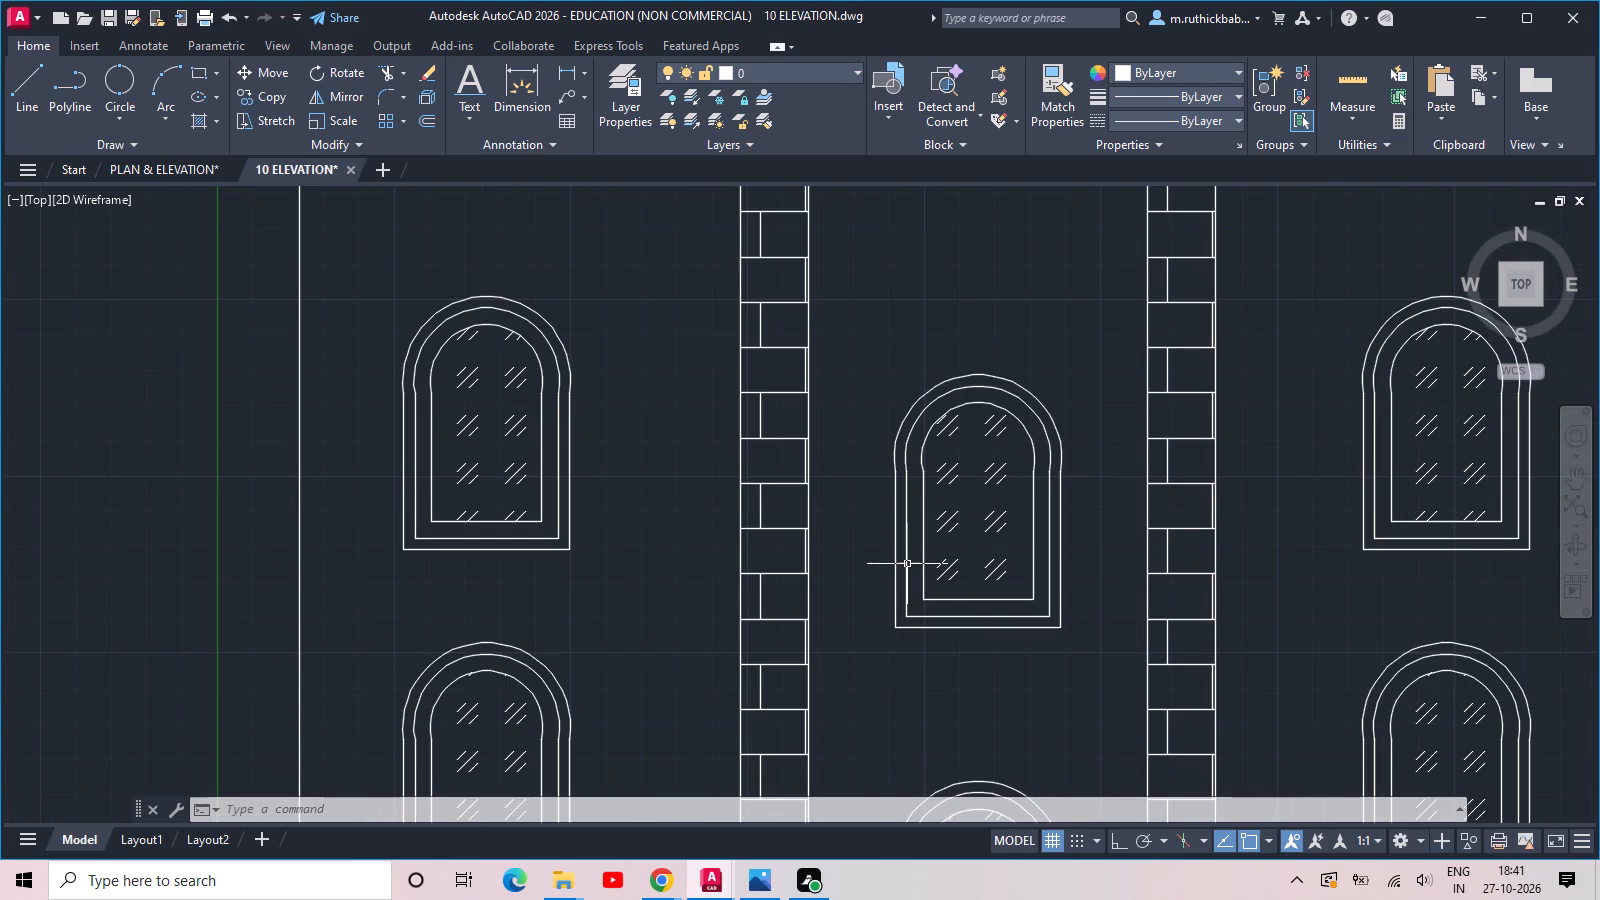
{"action": "scroll", "coordinate": [907, 564], "scroll_direction": "down", "scroll_amount": 1}
{"action": "scroll", "coordinate": [907, 564], "scroll_direction": "up", "scroll_amount": 1}
{"action": "scroll", "coordinate": [907, 564], "scroll_direction": "down", "scroll_amount": 1}
{"action": "scroll", "coordinate": [907, 564], "scroll_direction": "up", "scroll_amount": 1}
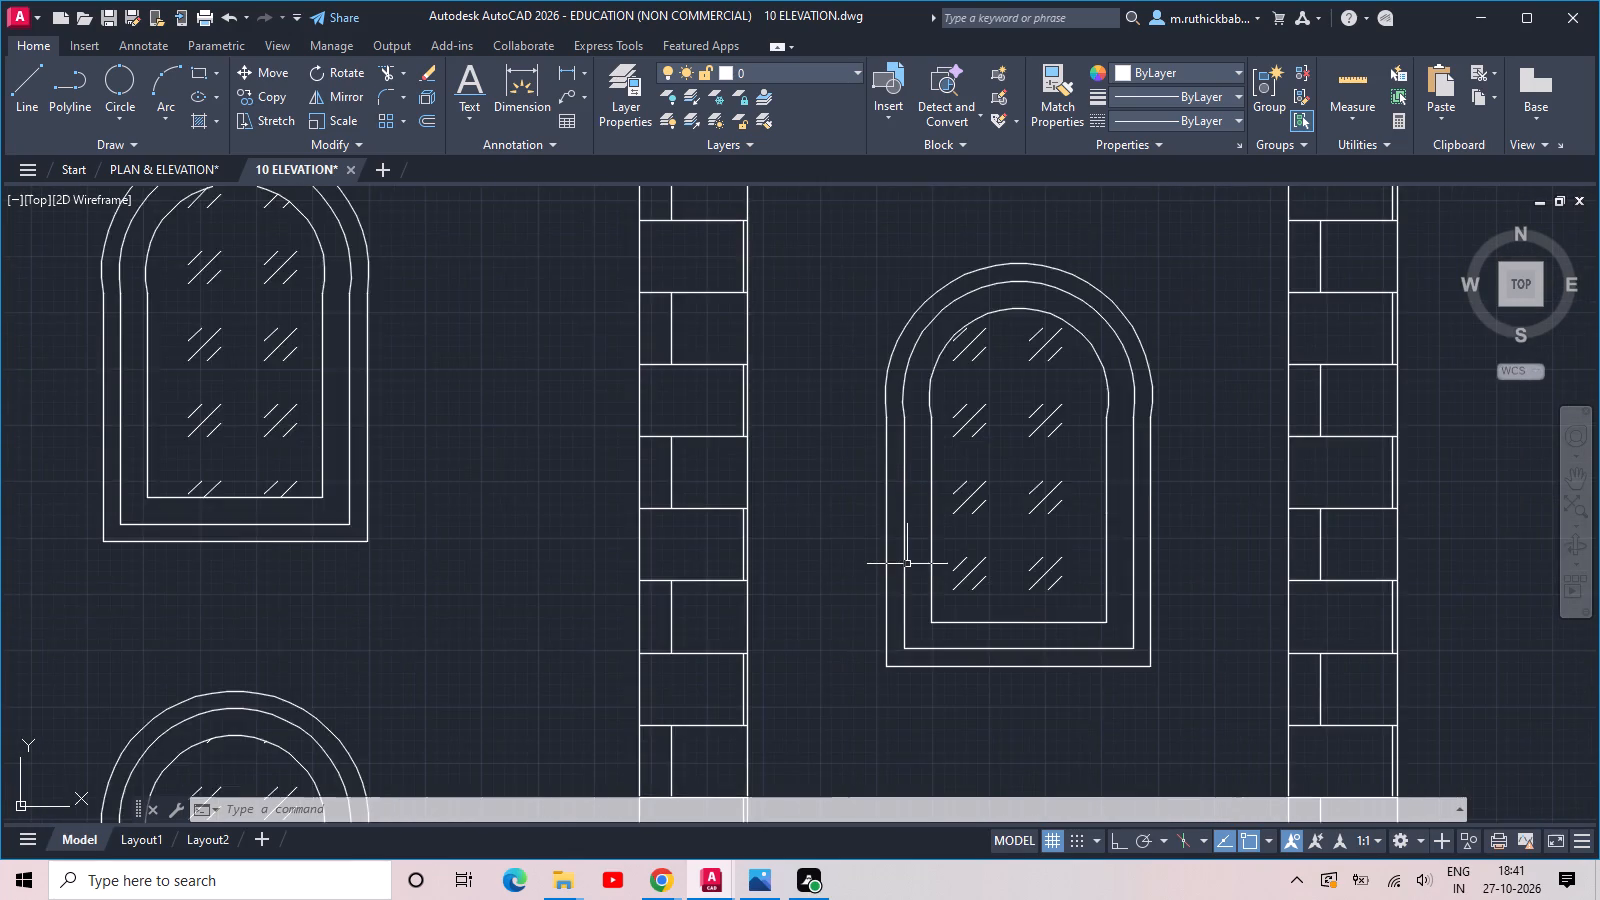
{"action": "scroll", "coordinate": [907, 564], "scroll_direction": "down", "scroll_amount": 1}
{"action": "scroll", "coordinate": [907, 564], "scroll_direction": "up", "scroll_amount": 1}
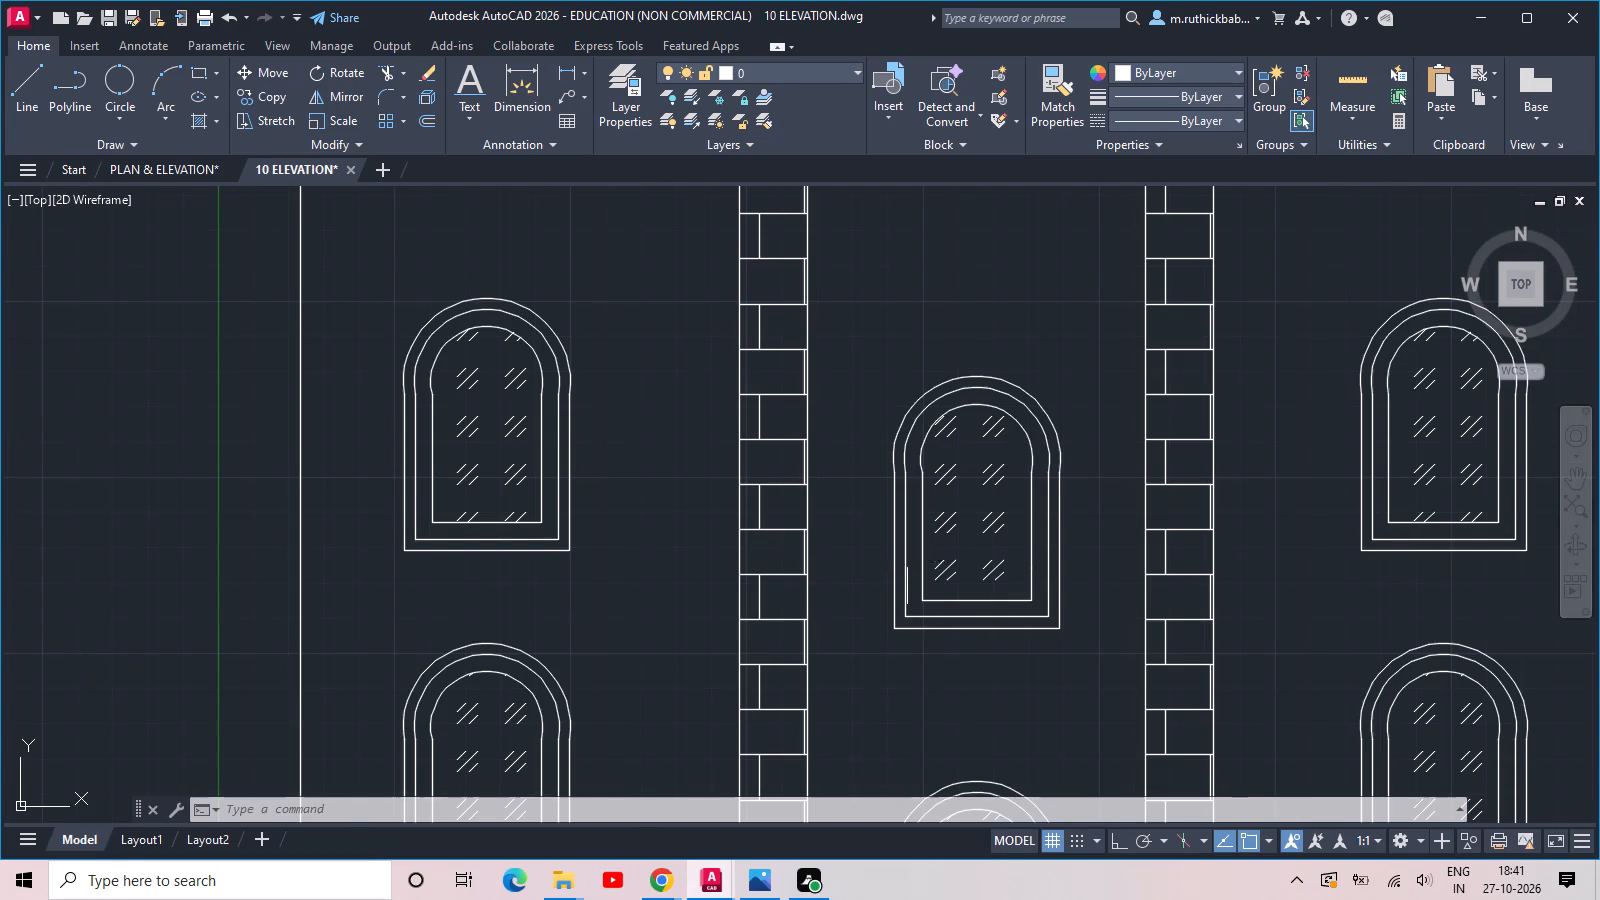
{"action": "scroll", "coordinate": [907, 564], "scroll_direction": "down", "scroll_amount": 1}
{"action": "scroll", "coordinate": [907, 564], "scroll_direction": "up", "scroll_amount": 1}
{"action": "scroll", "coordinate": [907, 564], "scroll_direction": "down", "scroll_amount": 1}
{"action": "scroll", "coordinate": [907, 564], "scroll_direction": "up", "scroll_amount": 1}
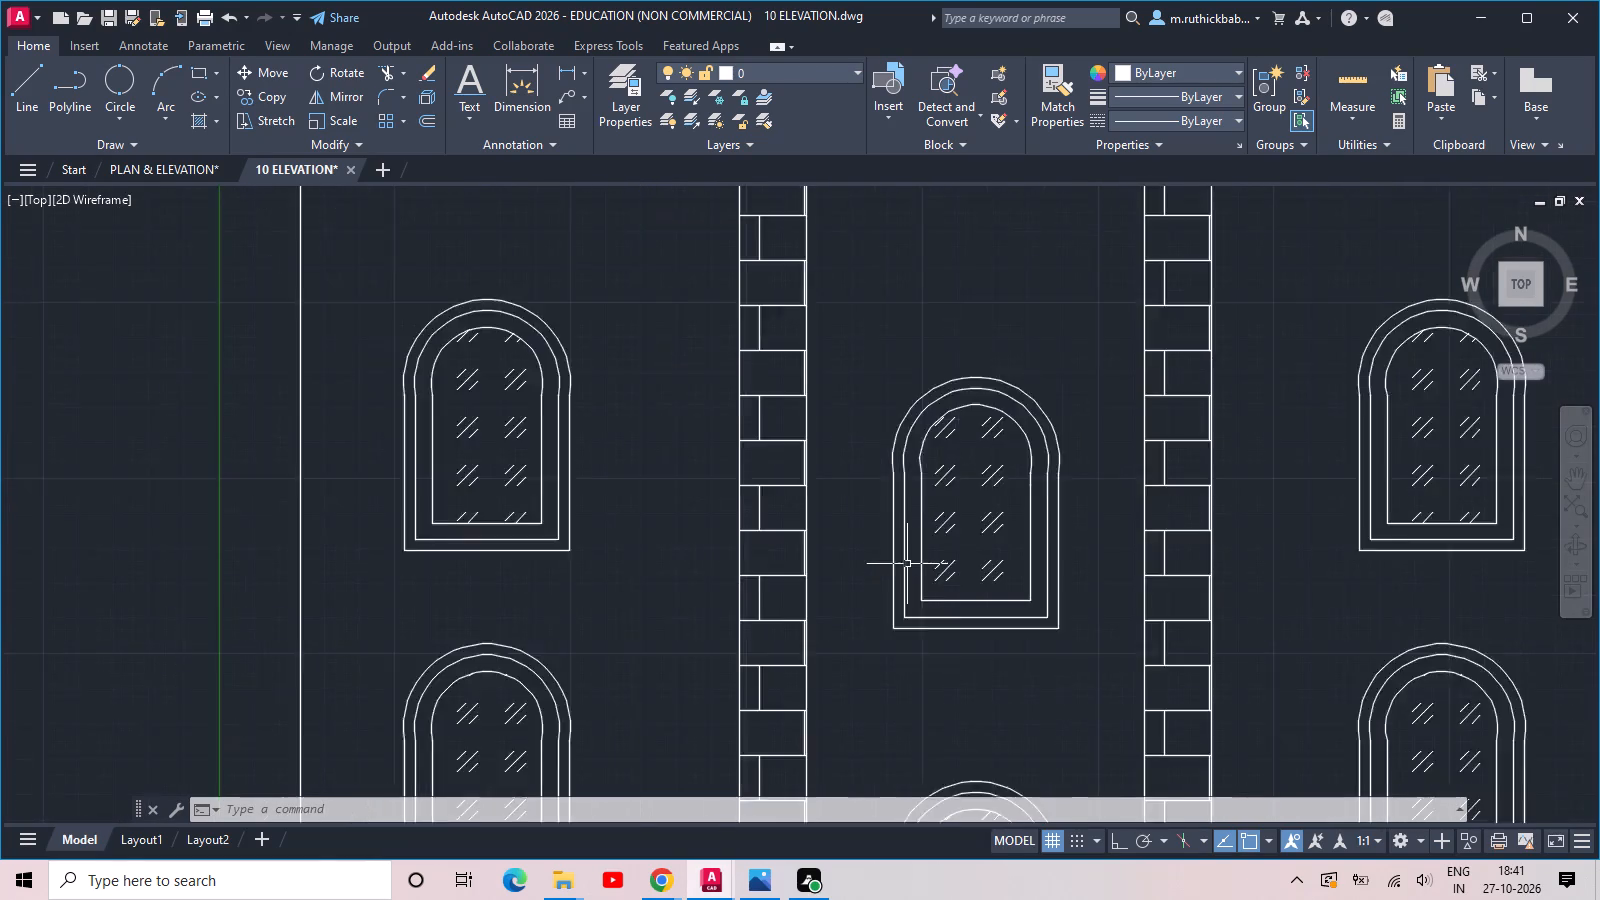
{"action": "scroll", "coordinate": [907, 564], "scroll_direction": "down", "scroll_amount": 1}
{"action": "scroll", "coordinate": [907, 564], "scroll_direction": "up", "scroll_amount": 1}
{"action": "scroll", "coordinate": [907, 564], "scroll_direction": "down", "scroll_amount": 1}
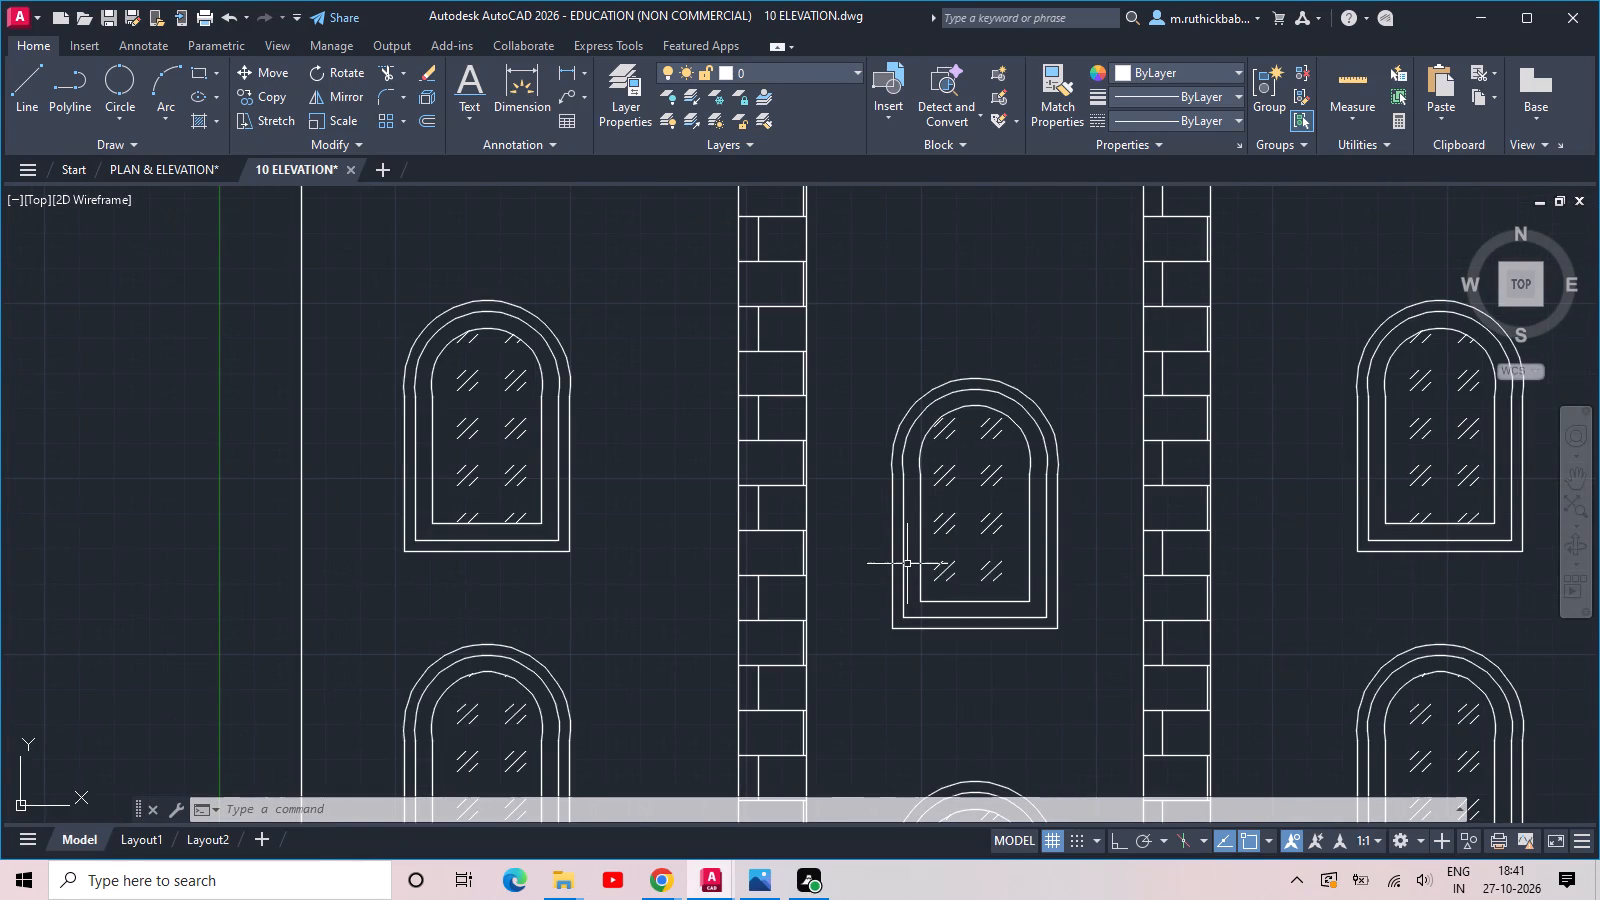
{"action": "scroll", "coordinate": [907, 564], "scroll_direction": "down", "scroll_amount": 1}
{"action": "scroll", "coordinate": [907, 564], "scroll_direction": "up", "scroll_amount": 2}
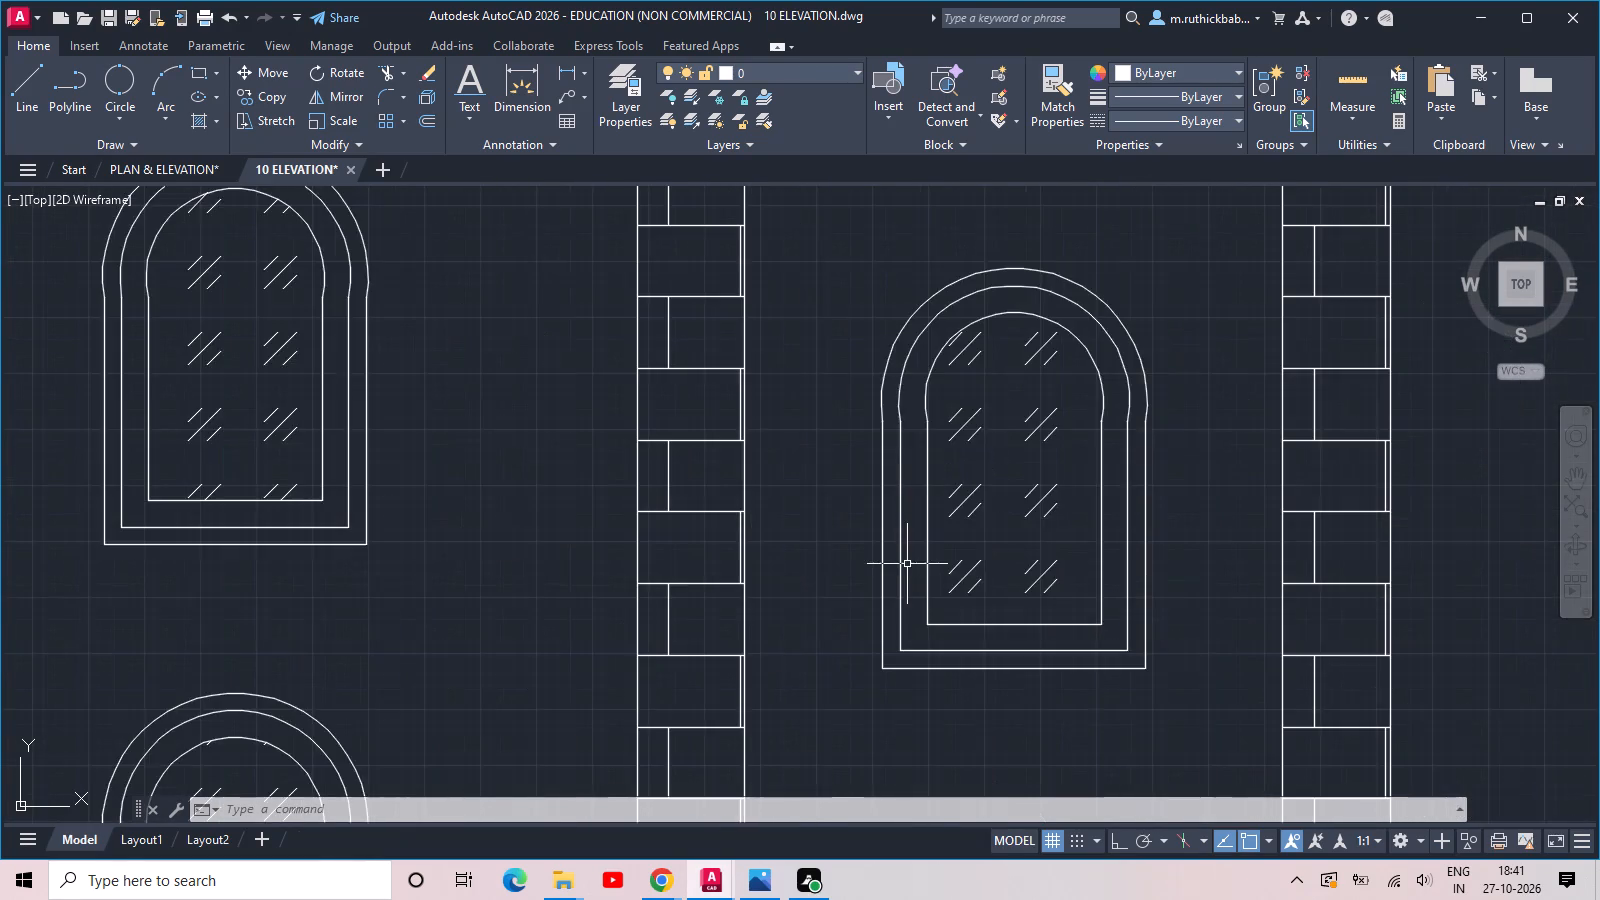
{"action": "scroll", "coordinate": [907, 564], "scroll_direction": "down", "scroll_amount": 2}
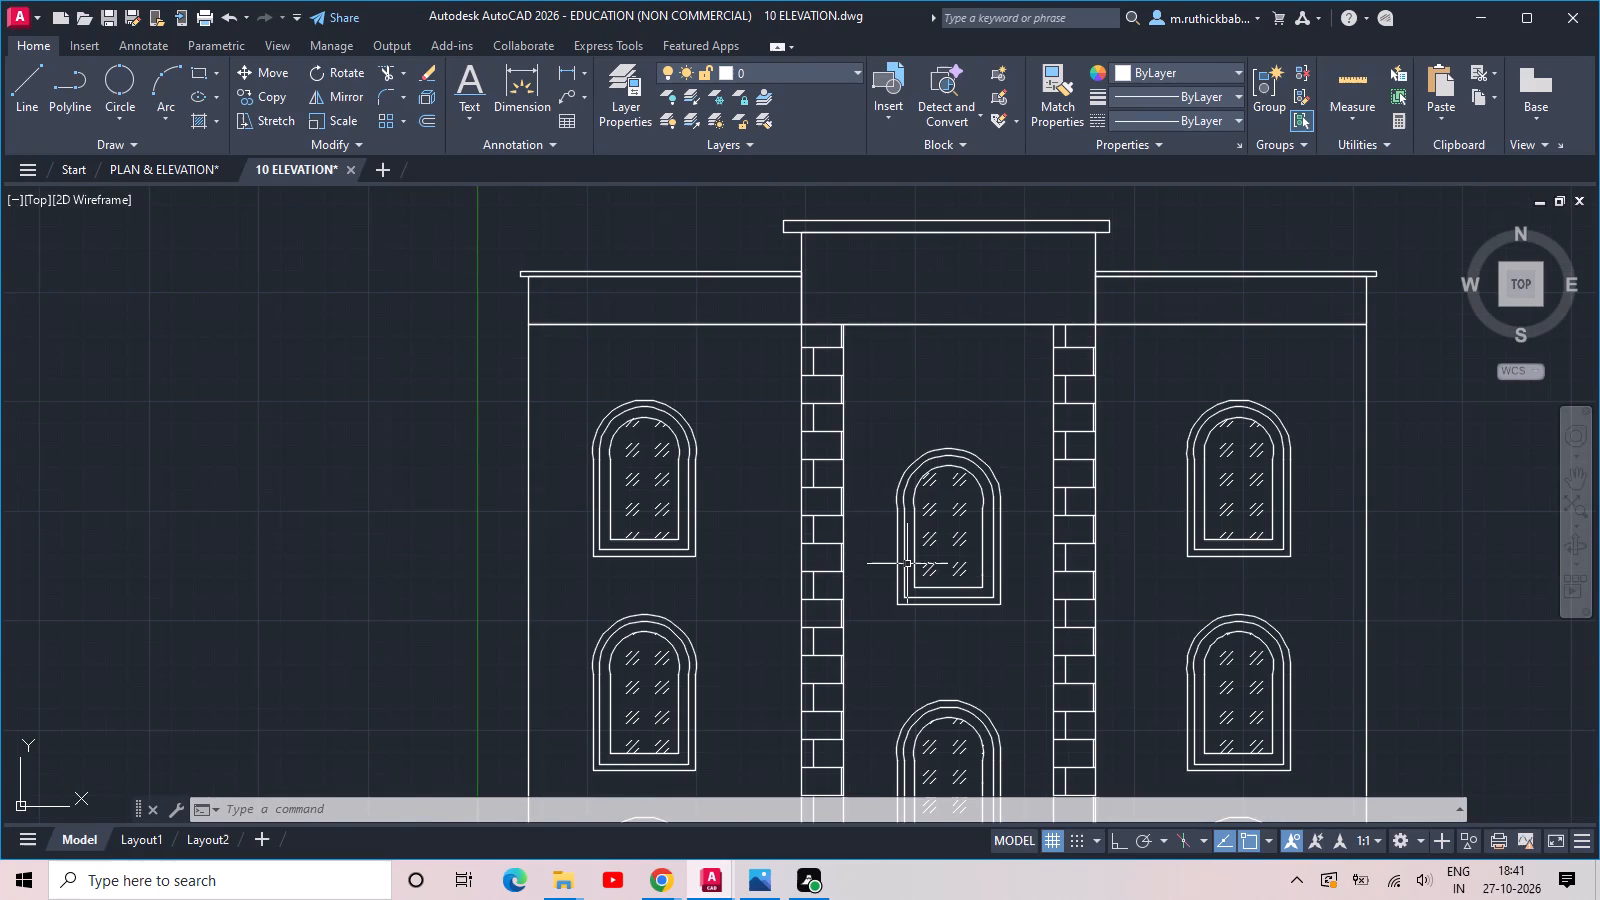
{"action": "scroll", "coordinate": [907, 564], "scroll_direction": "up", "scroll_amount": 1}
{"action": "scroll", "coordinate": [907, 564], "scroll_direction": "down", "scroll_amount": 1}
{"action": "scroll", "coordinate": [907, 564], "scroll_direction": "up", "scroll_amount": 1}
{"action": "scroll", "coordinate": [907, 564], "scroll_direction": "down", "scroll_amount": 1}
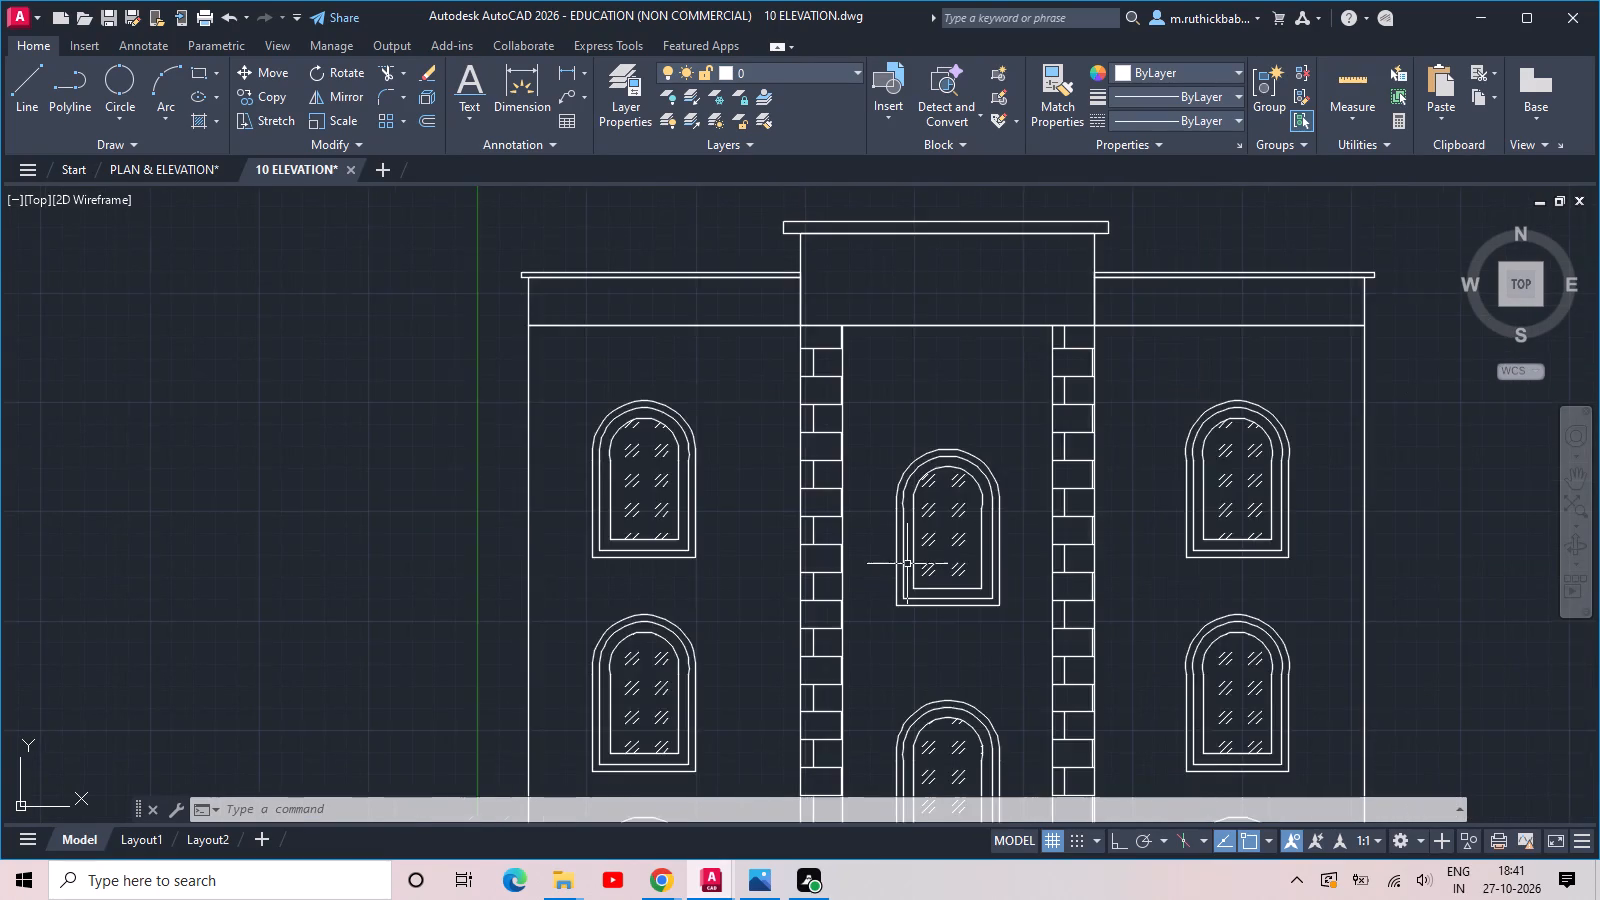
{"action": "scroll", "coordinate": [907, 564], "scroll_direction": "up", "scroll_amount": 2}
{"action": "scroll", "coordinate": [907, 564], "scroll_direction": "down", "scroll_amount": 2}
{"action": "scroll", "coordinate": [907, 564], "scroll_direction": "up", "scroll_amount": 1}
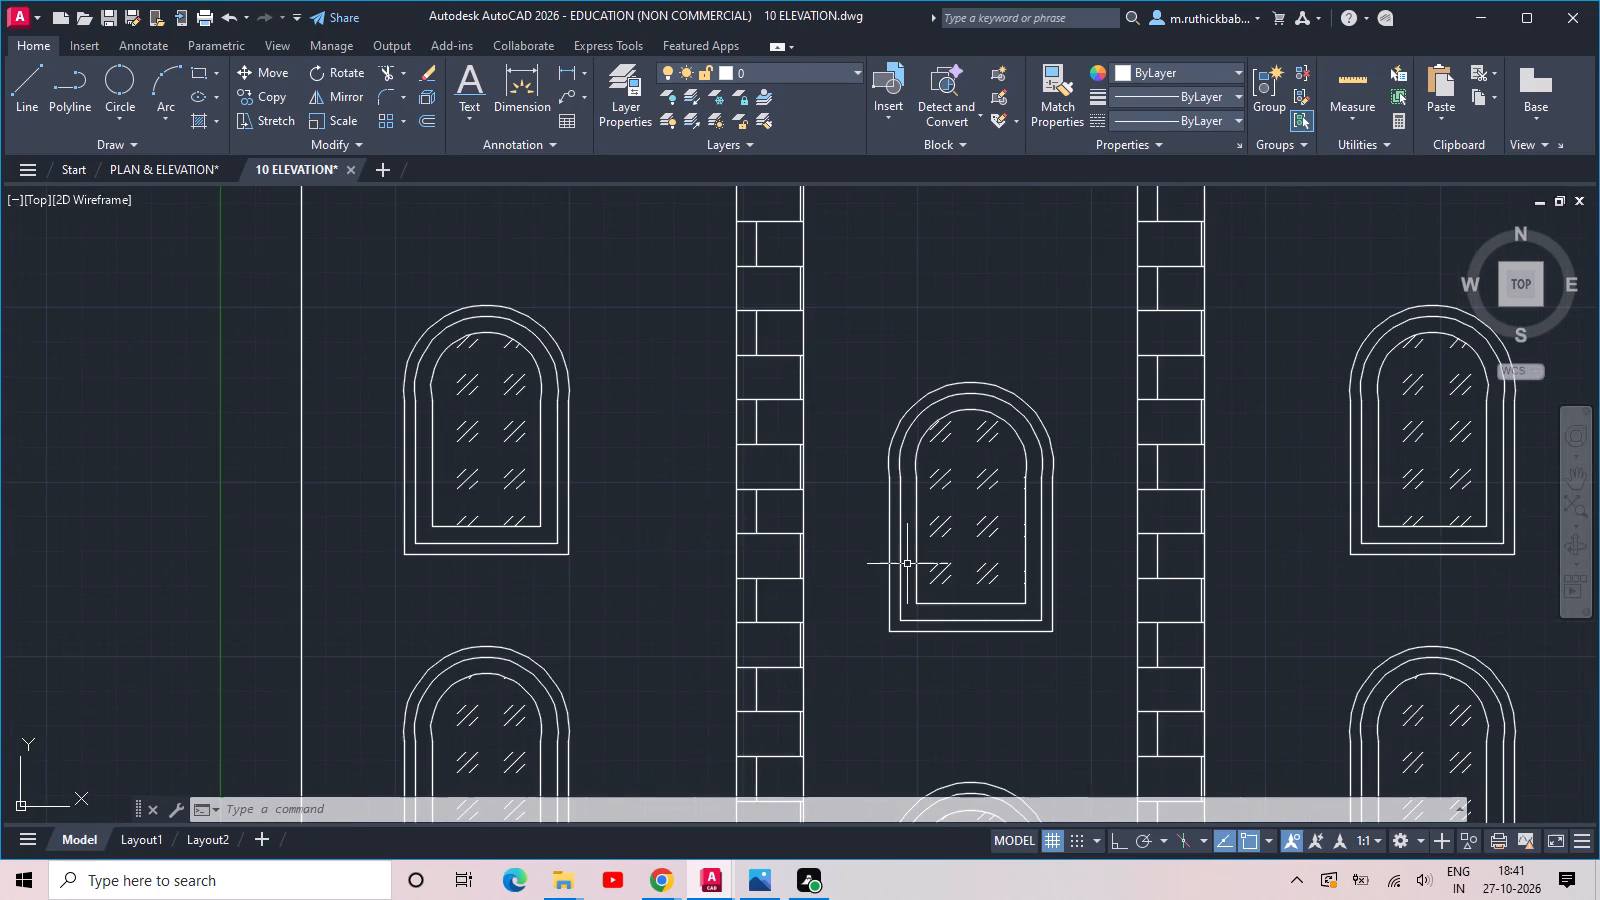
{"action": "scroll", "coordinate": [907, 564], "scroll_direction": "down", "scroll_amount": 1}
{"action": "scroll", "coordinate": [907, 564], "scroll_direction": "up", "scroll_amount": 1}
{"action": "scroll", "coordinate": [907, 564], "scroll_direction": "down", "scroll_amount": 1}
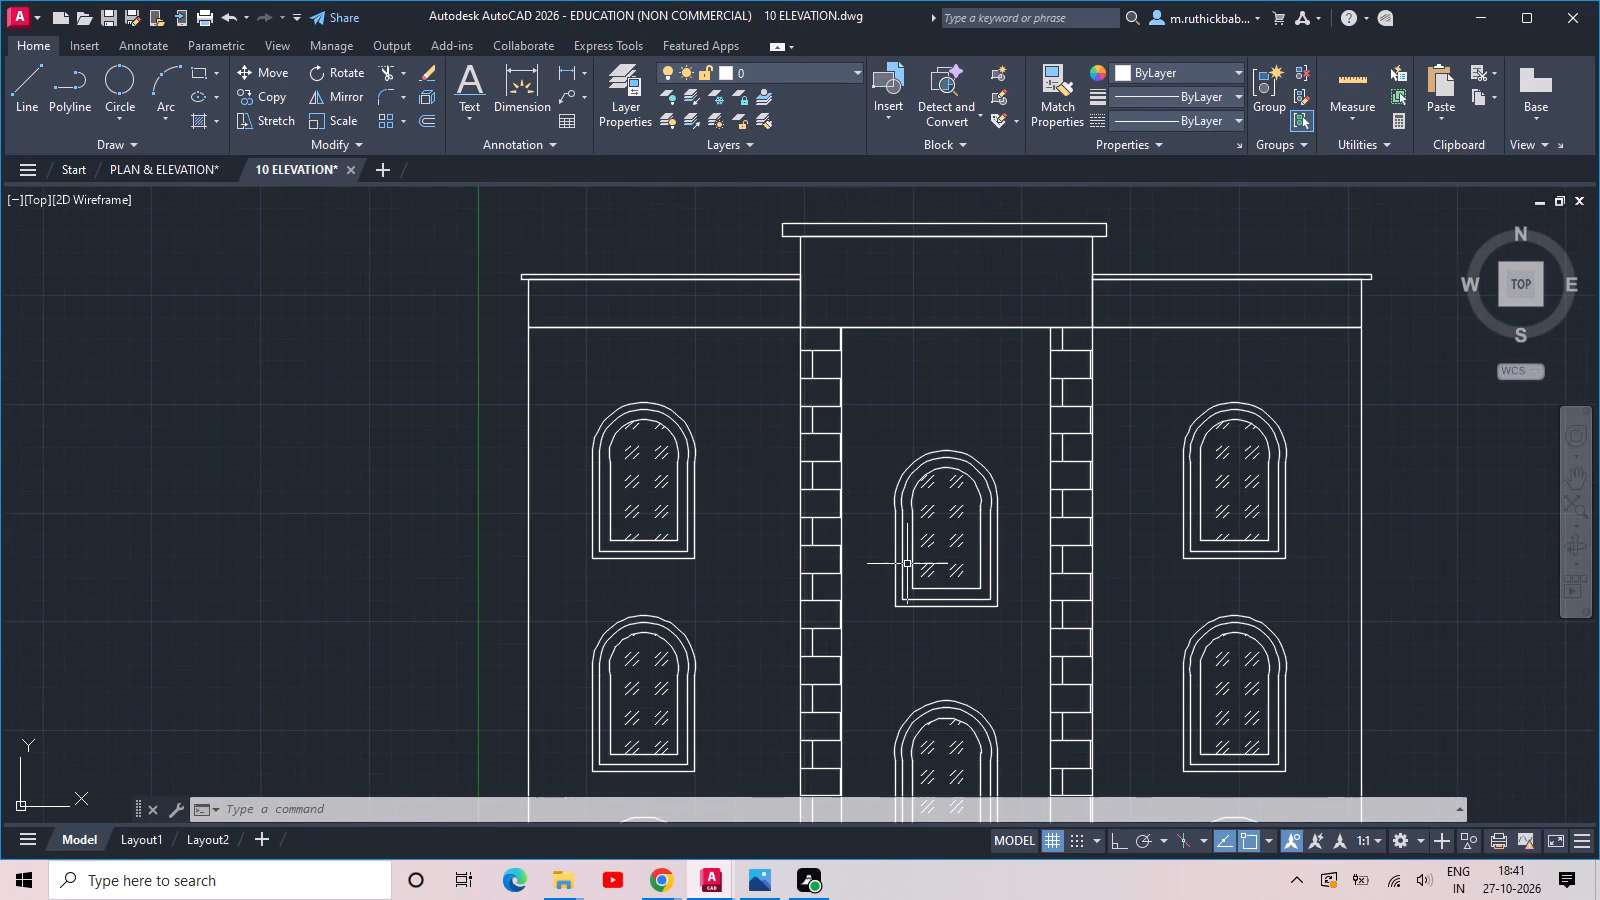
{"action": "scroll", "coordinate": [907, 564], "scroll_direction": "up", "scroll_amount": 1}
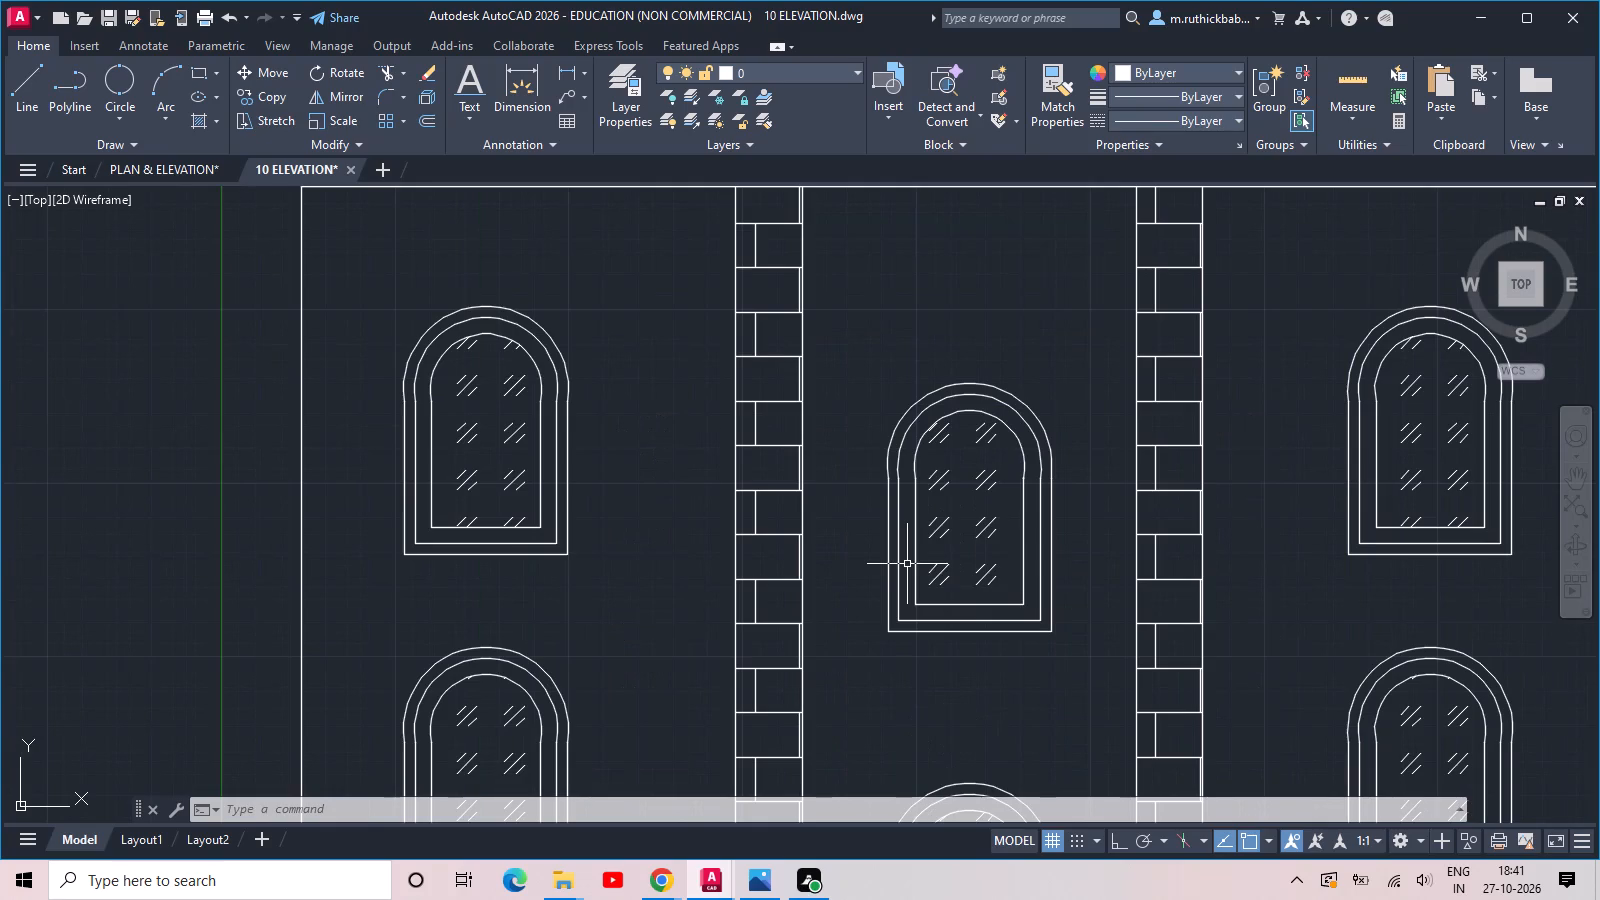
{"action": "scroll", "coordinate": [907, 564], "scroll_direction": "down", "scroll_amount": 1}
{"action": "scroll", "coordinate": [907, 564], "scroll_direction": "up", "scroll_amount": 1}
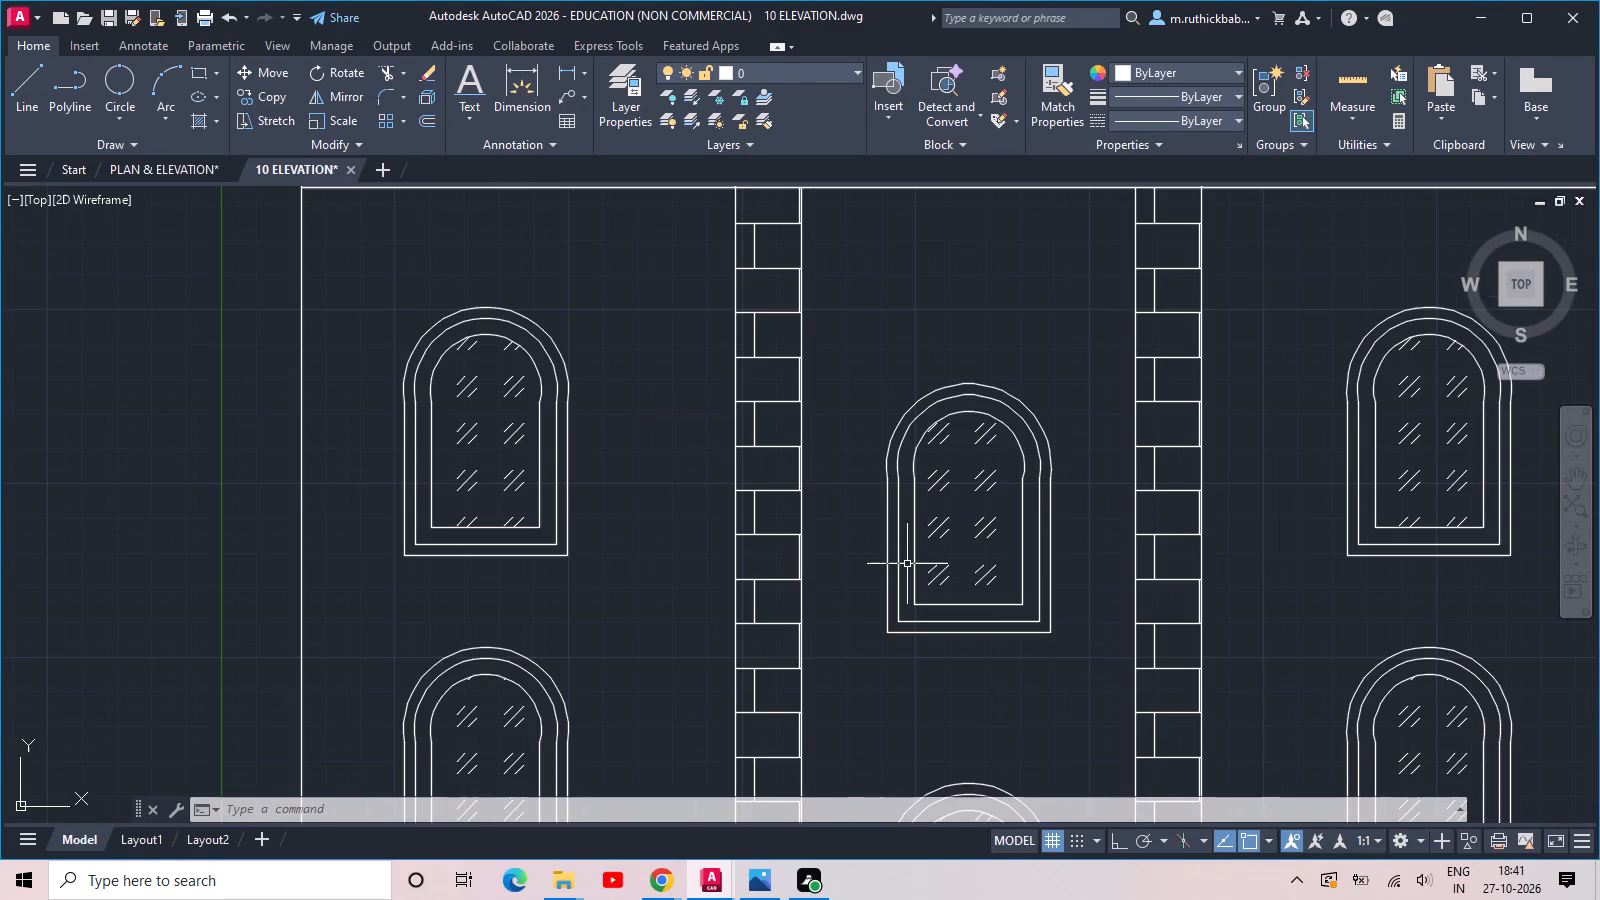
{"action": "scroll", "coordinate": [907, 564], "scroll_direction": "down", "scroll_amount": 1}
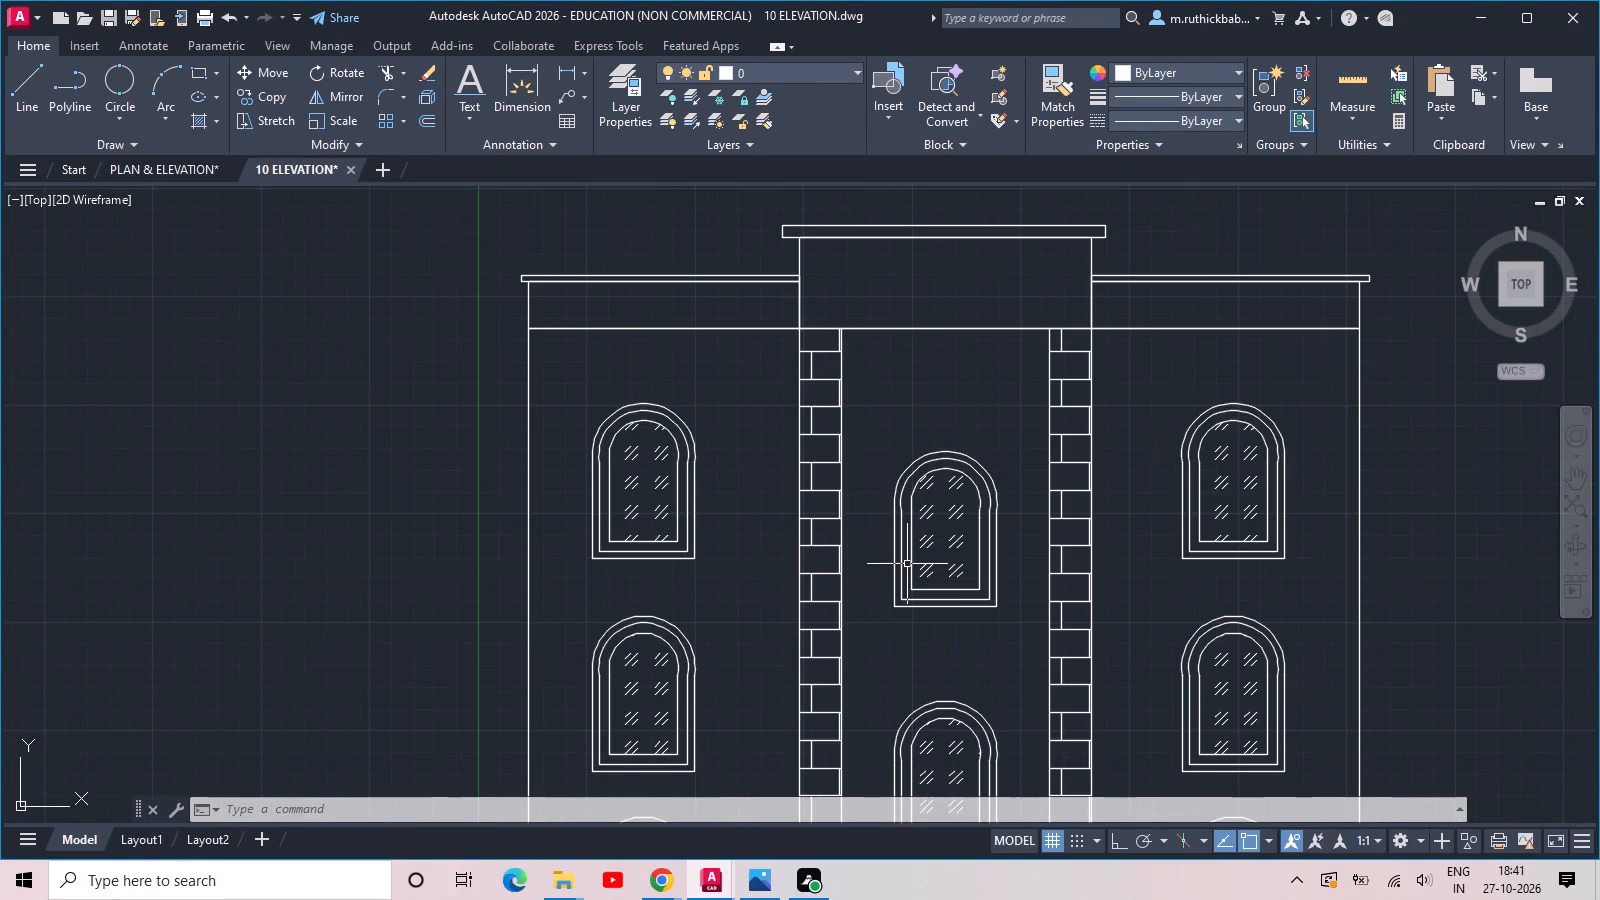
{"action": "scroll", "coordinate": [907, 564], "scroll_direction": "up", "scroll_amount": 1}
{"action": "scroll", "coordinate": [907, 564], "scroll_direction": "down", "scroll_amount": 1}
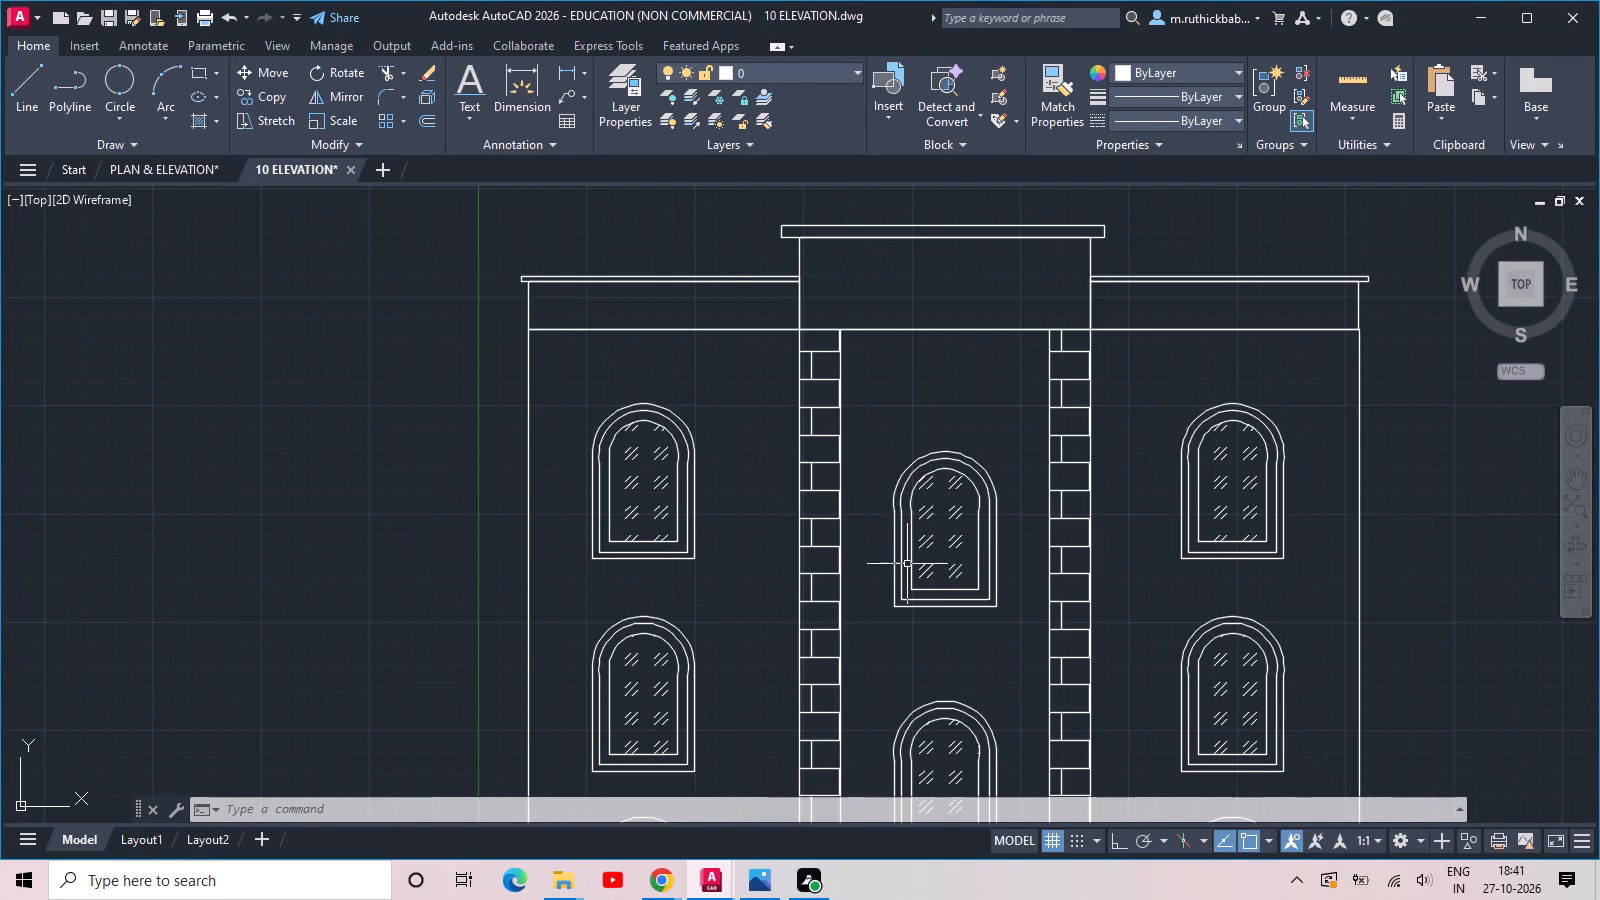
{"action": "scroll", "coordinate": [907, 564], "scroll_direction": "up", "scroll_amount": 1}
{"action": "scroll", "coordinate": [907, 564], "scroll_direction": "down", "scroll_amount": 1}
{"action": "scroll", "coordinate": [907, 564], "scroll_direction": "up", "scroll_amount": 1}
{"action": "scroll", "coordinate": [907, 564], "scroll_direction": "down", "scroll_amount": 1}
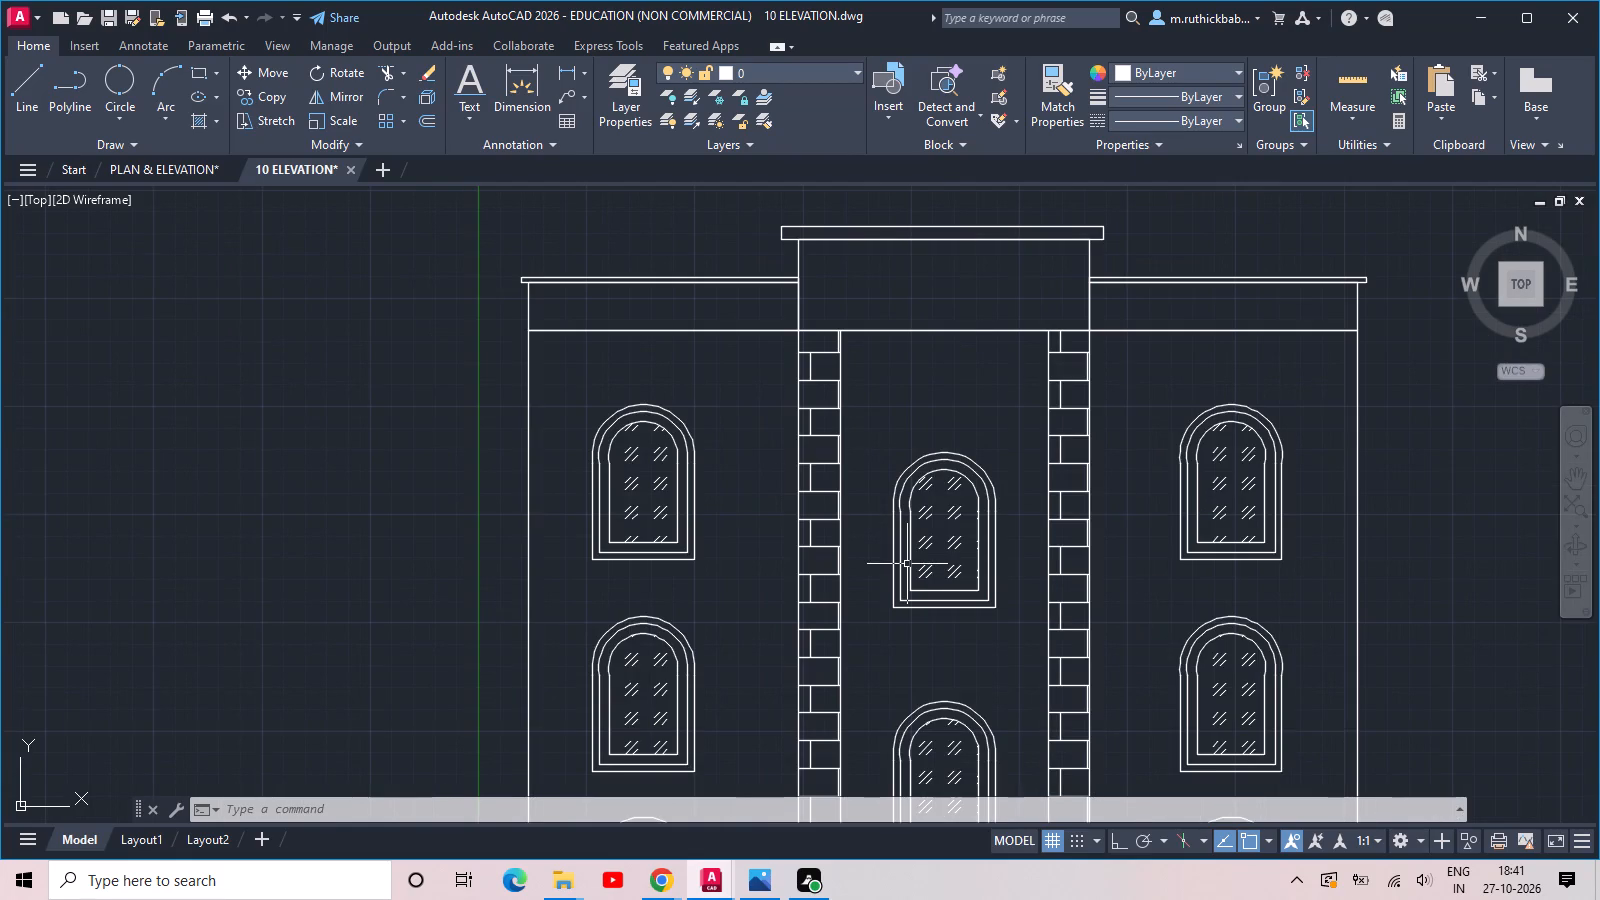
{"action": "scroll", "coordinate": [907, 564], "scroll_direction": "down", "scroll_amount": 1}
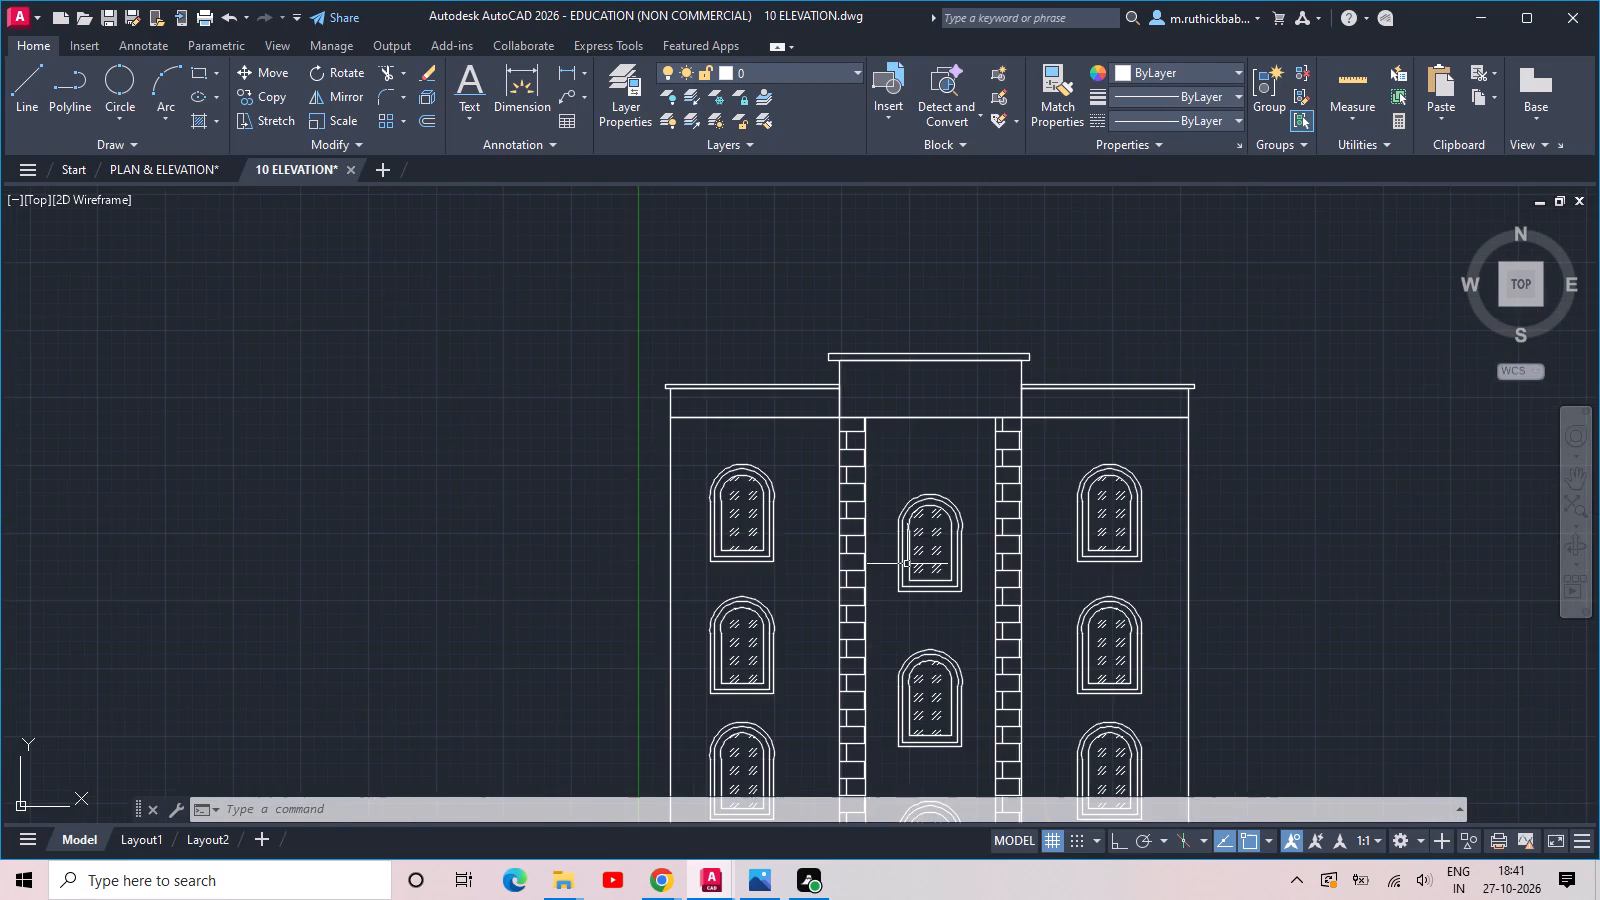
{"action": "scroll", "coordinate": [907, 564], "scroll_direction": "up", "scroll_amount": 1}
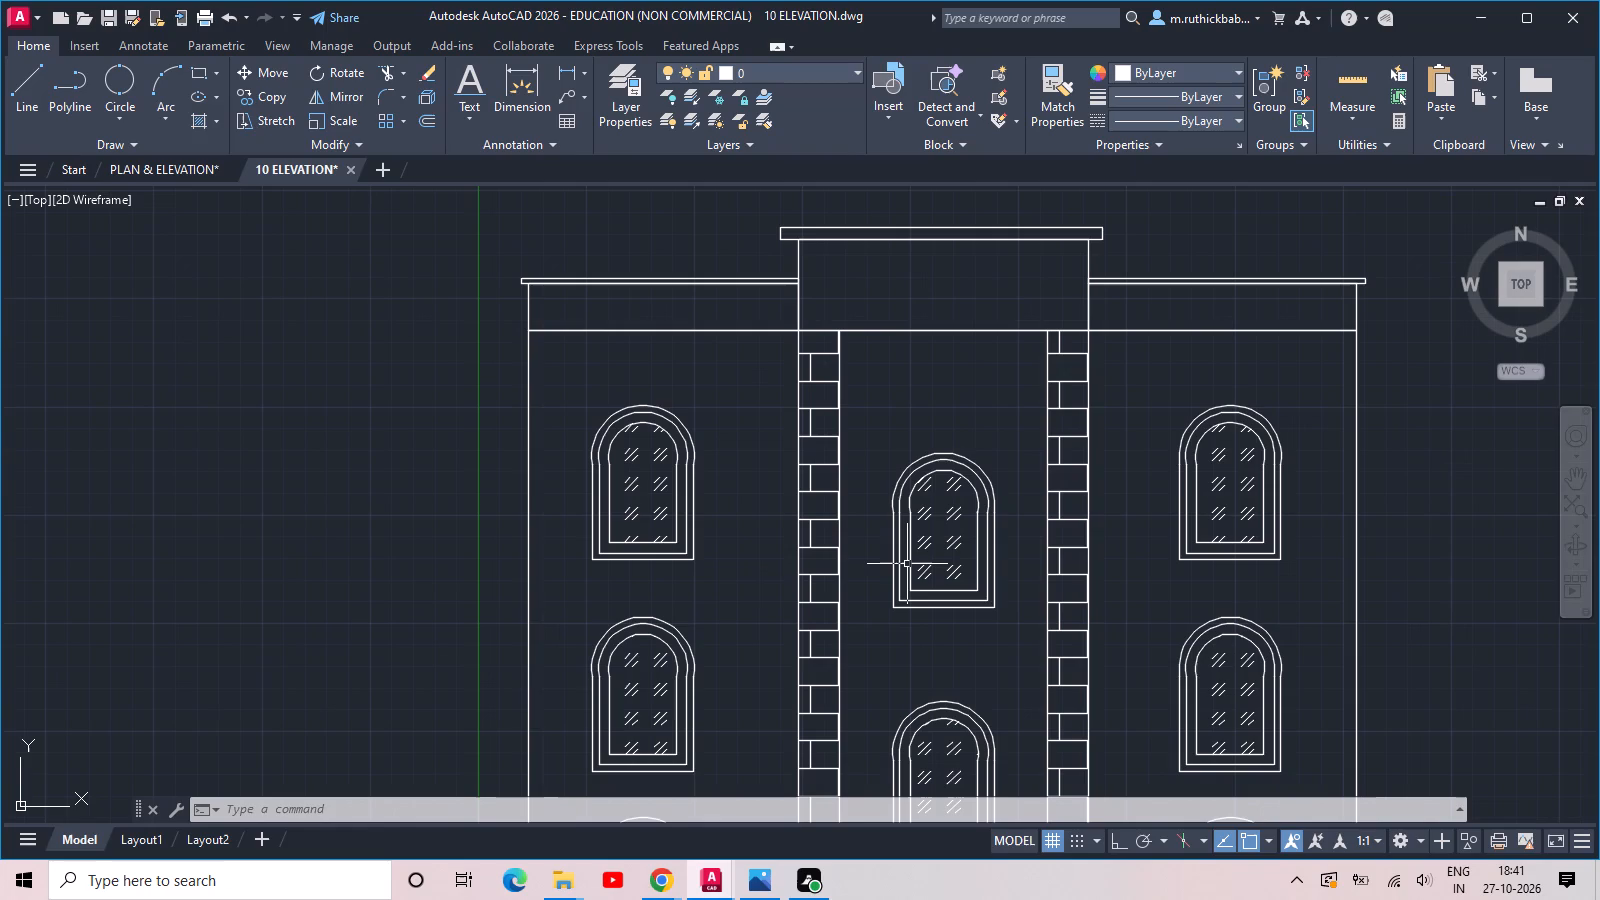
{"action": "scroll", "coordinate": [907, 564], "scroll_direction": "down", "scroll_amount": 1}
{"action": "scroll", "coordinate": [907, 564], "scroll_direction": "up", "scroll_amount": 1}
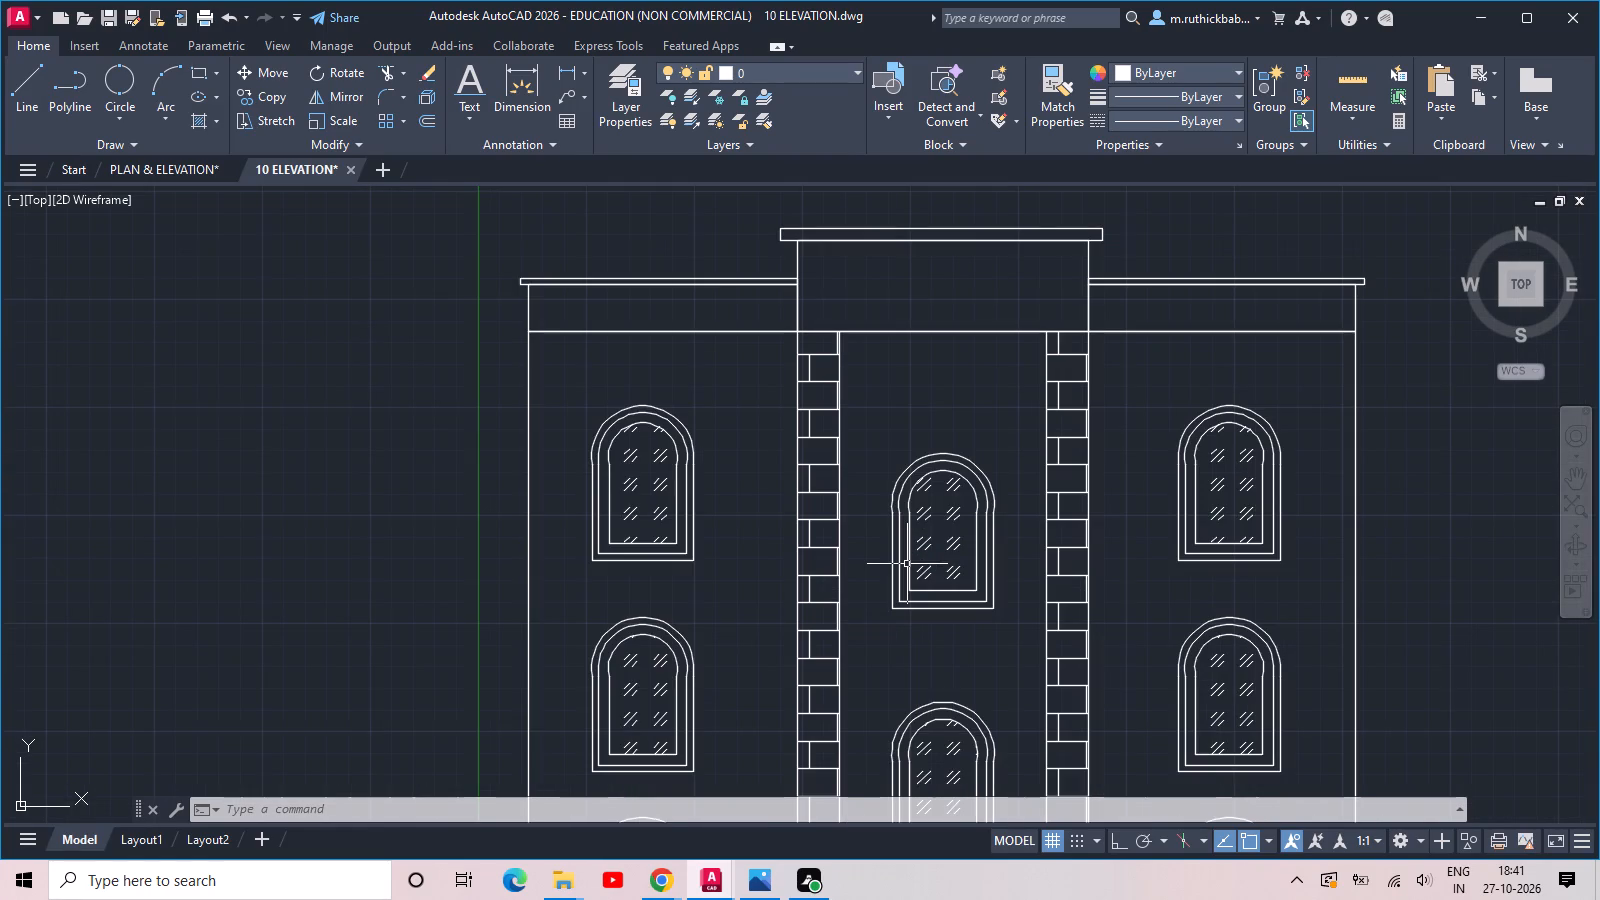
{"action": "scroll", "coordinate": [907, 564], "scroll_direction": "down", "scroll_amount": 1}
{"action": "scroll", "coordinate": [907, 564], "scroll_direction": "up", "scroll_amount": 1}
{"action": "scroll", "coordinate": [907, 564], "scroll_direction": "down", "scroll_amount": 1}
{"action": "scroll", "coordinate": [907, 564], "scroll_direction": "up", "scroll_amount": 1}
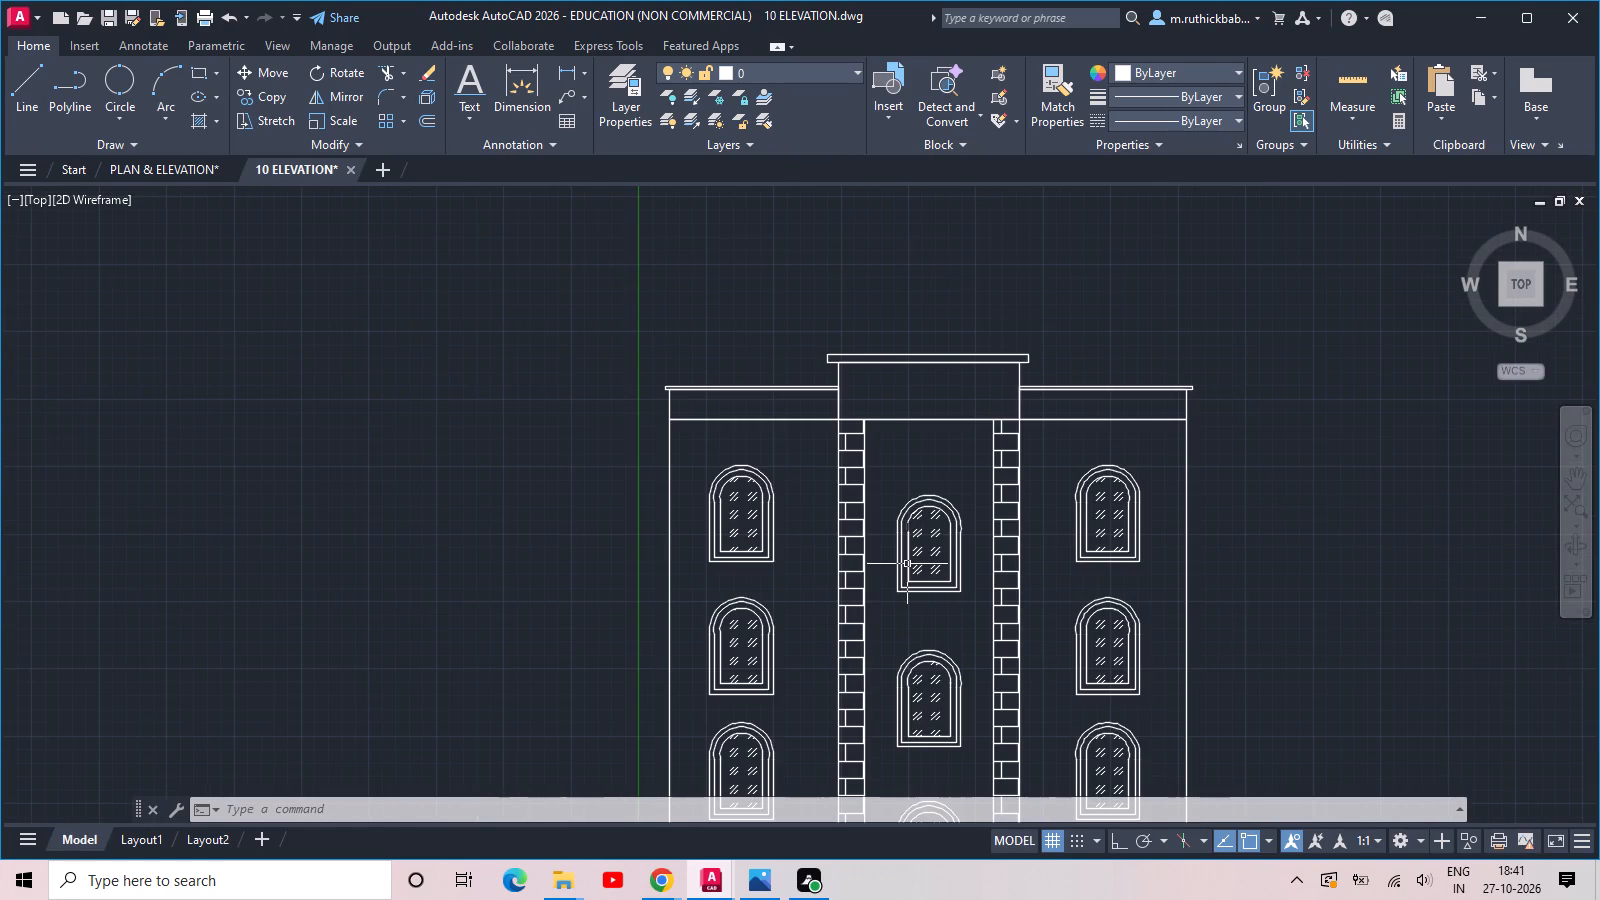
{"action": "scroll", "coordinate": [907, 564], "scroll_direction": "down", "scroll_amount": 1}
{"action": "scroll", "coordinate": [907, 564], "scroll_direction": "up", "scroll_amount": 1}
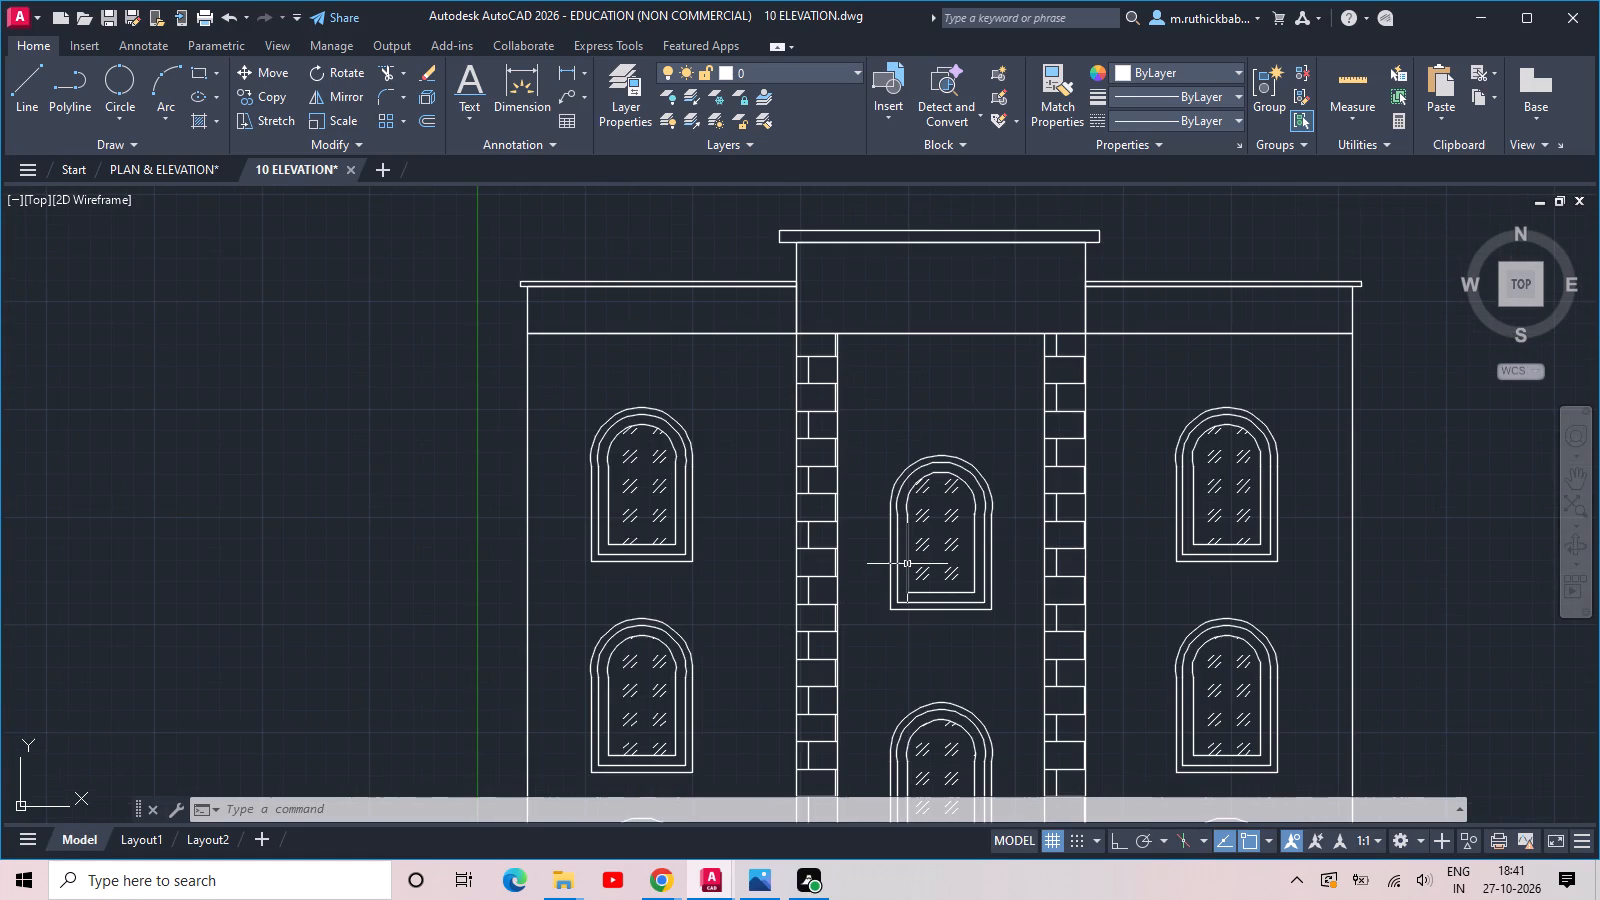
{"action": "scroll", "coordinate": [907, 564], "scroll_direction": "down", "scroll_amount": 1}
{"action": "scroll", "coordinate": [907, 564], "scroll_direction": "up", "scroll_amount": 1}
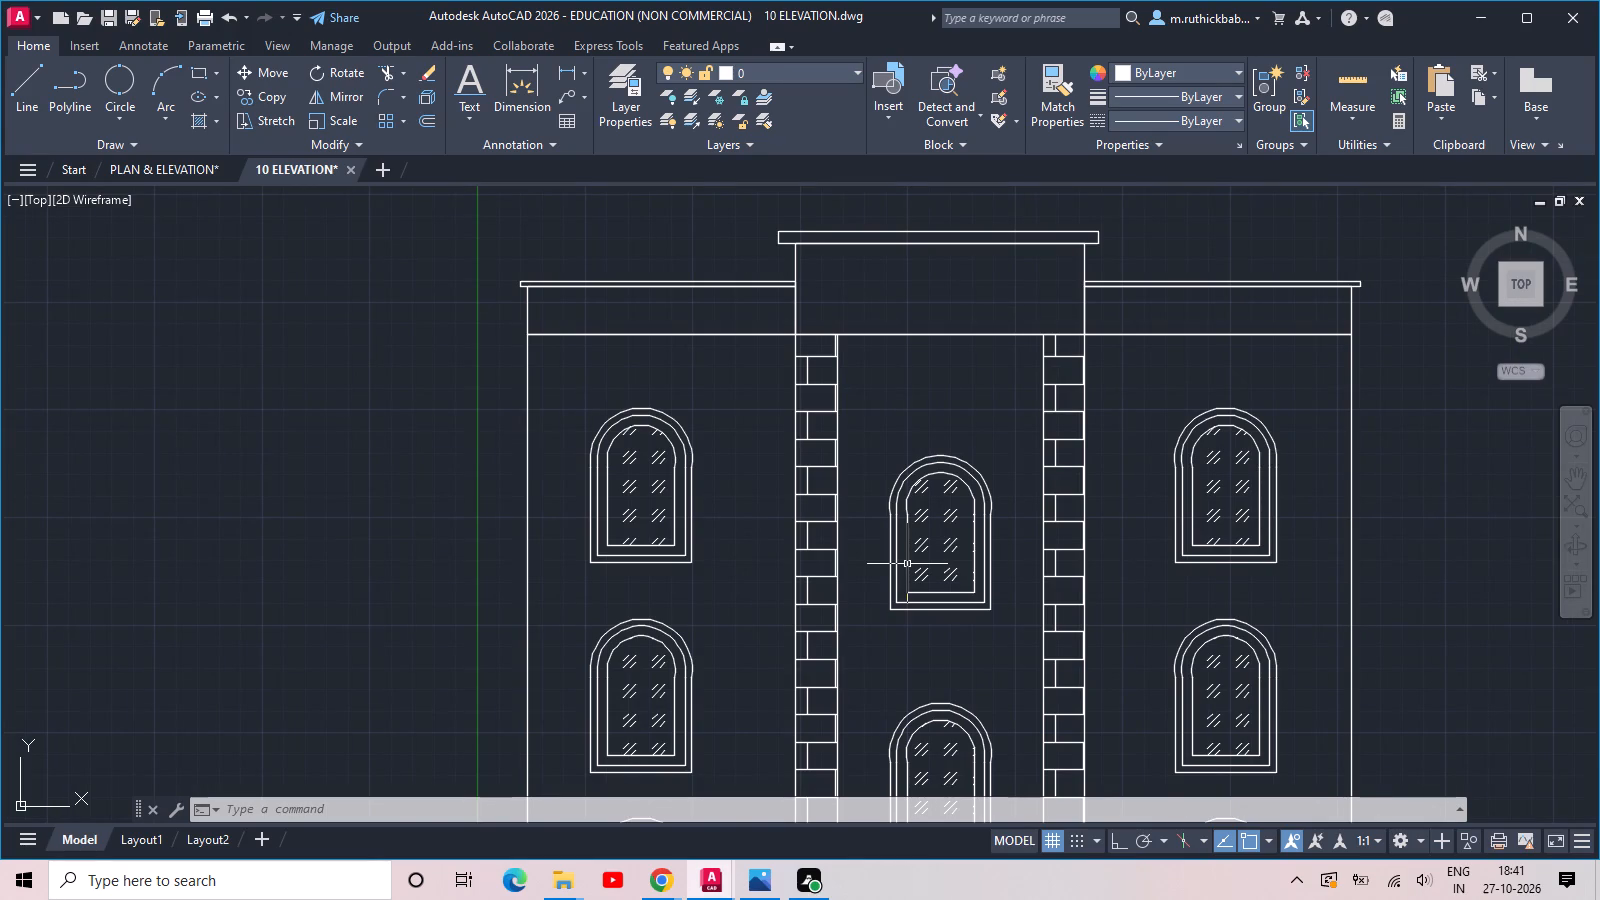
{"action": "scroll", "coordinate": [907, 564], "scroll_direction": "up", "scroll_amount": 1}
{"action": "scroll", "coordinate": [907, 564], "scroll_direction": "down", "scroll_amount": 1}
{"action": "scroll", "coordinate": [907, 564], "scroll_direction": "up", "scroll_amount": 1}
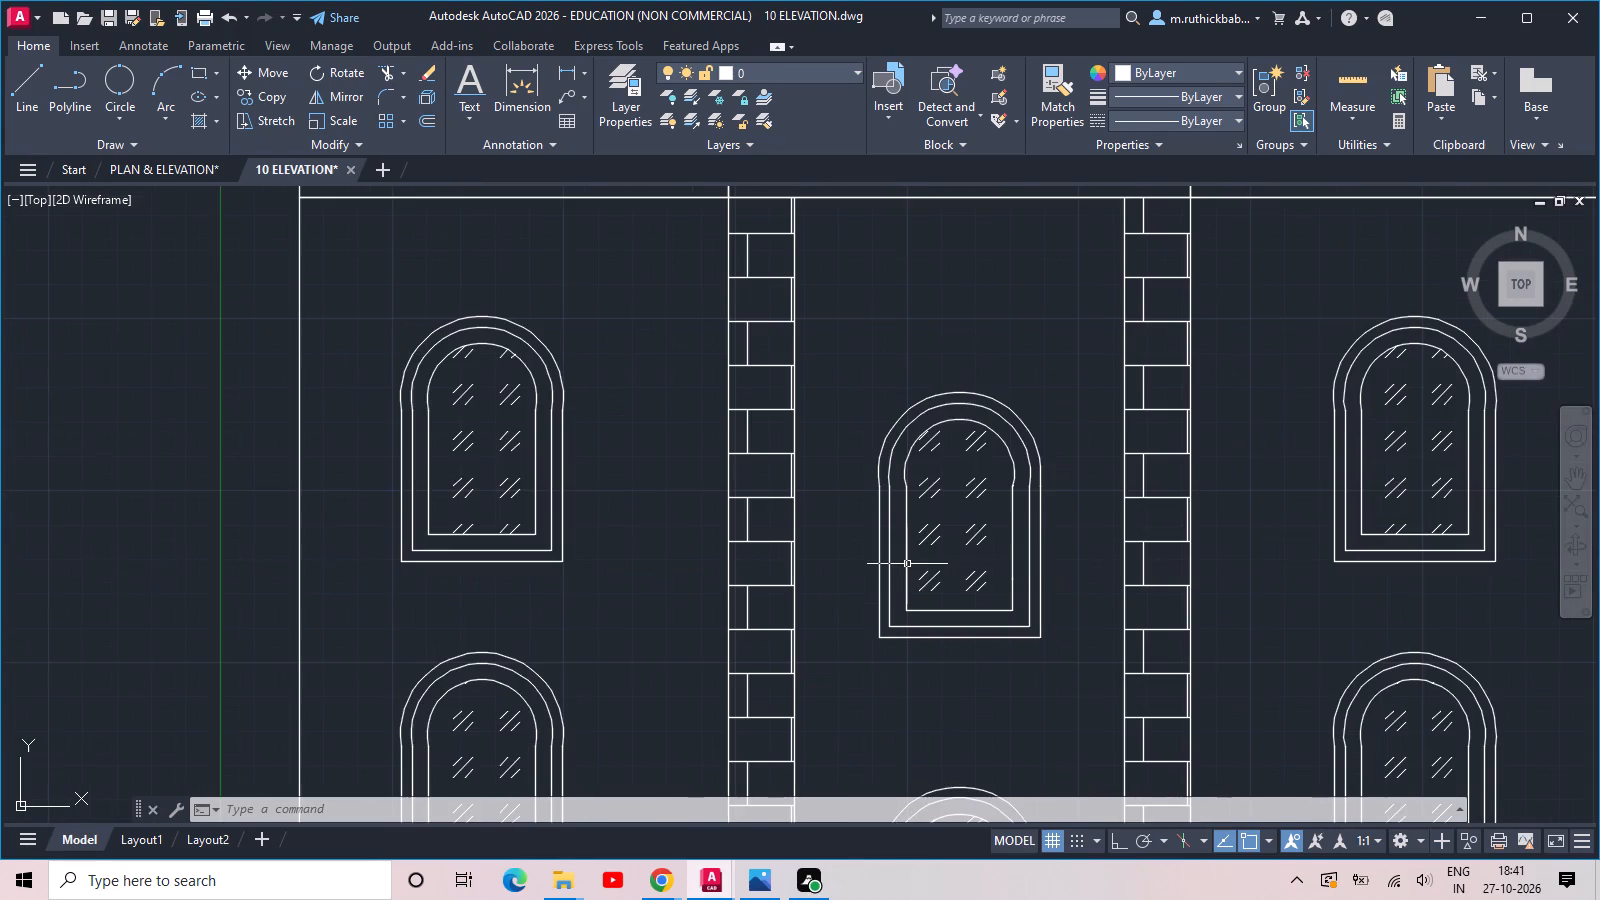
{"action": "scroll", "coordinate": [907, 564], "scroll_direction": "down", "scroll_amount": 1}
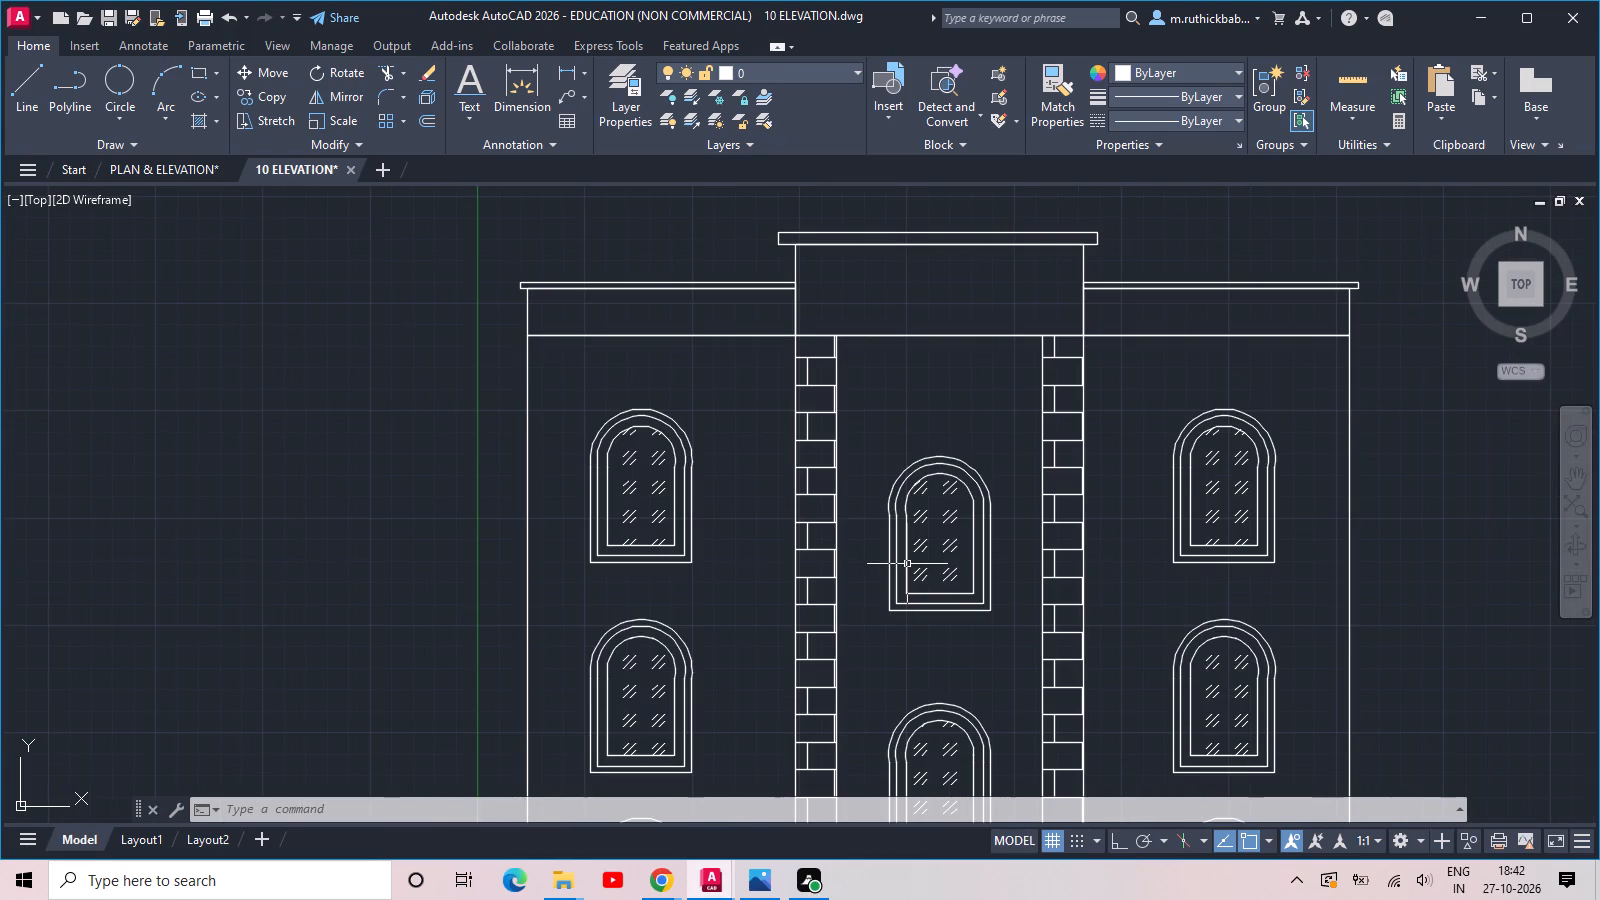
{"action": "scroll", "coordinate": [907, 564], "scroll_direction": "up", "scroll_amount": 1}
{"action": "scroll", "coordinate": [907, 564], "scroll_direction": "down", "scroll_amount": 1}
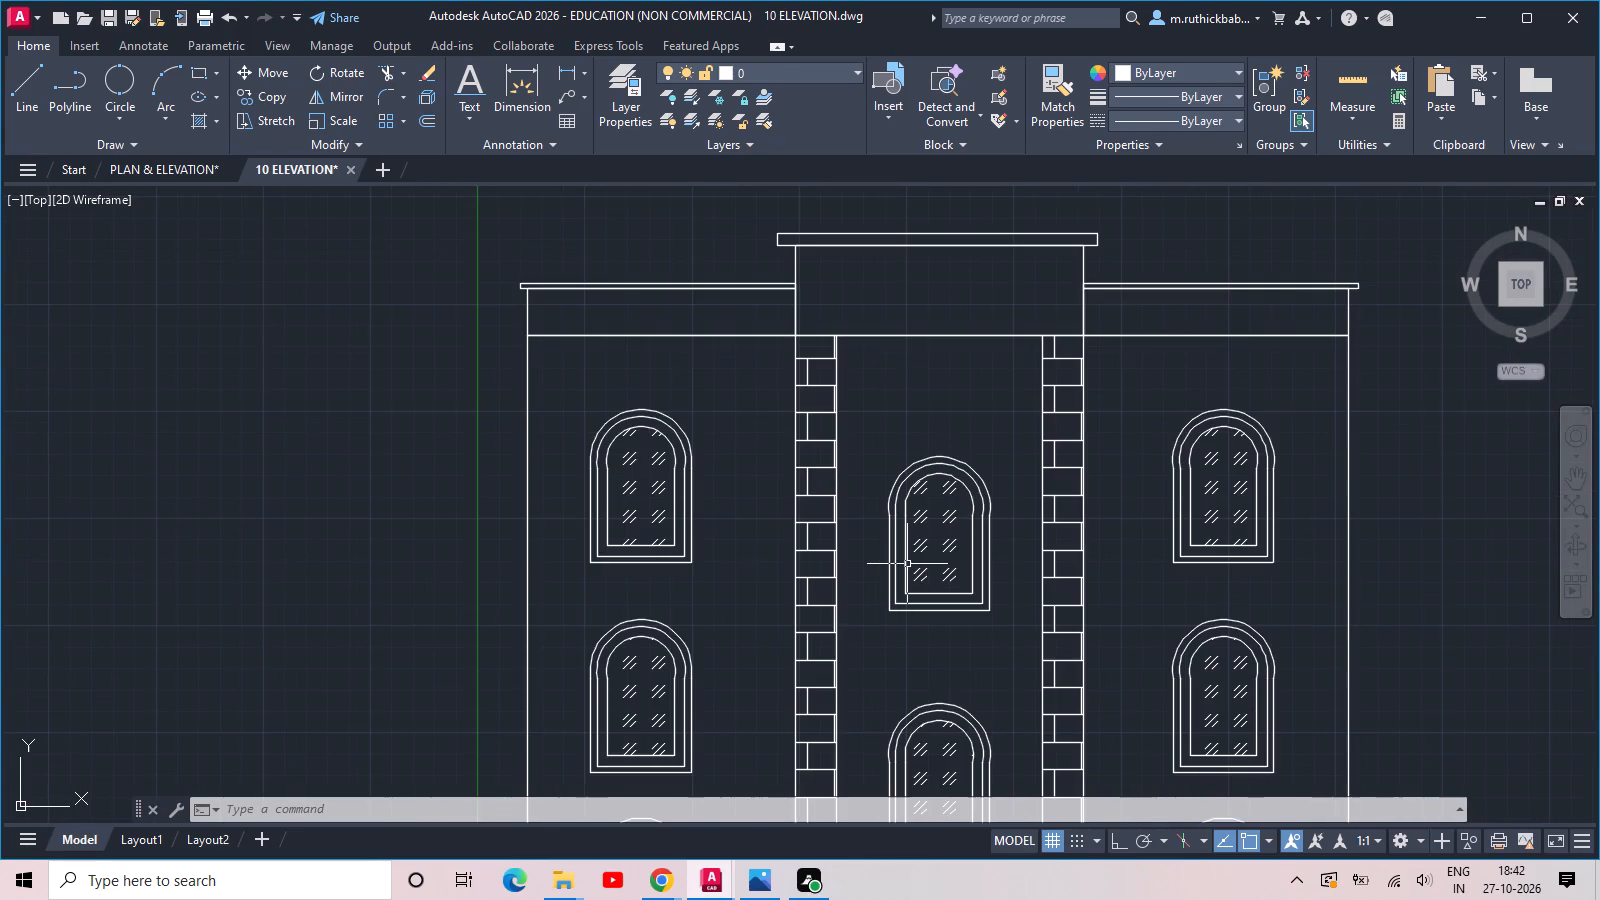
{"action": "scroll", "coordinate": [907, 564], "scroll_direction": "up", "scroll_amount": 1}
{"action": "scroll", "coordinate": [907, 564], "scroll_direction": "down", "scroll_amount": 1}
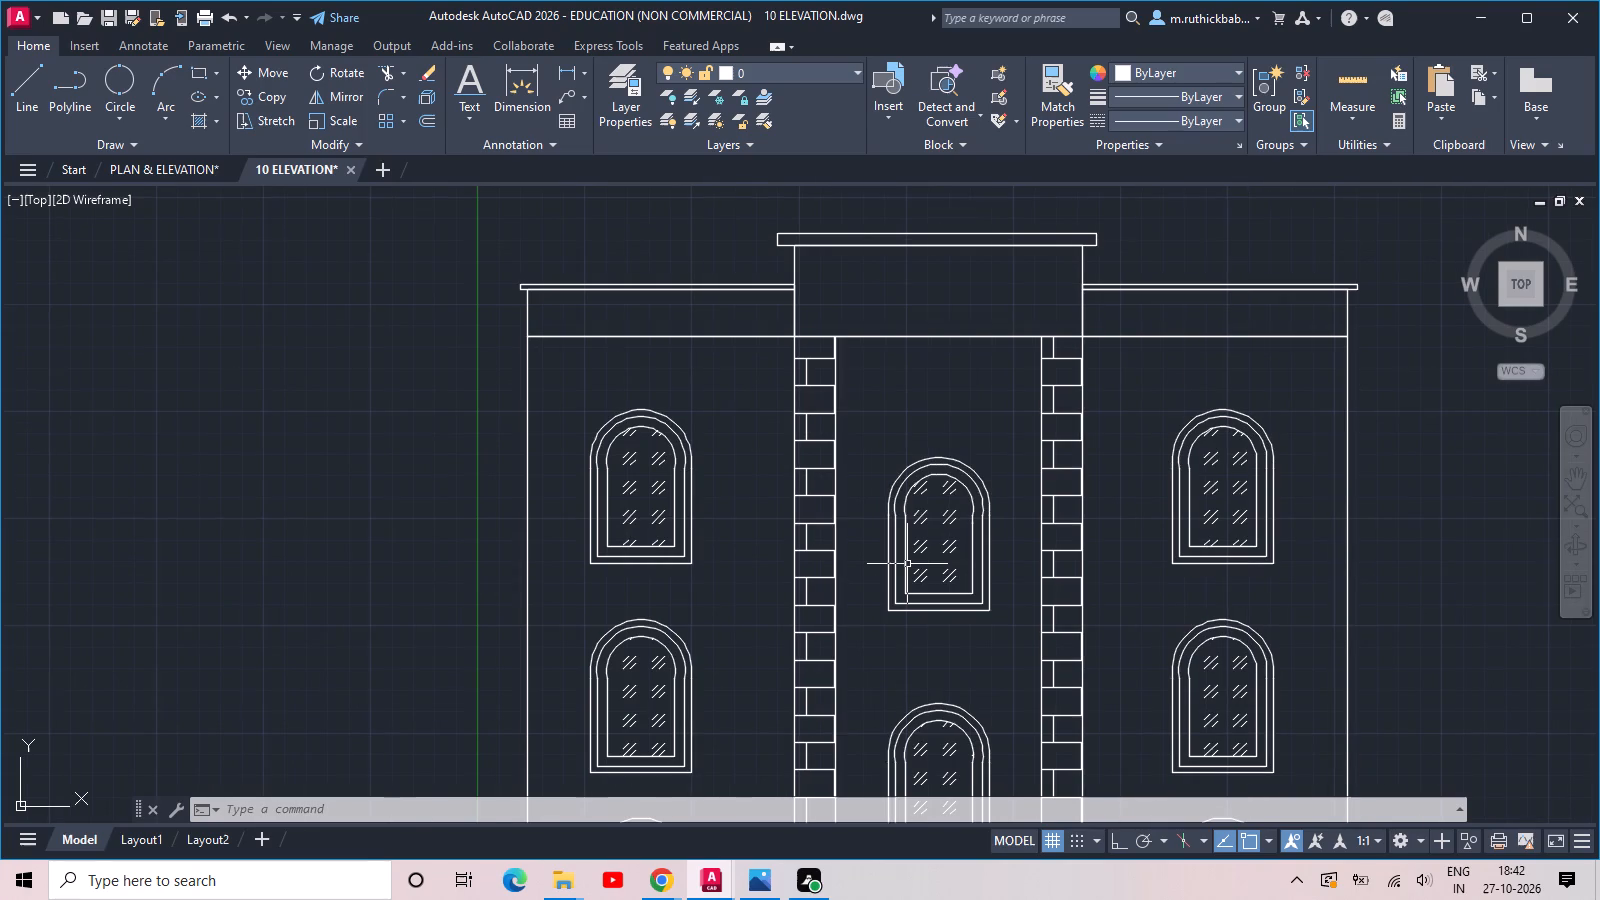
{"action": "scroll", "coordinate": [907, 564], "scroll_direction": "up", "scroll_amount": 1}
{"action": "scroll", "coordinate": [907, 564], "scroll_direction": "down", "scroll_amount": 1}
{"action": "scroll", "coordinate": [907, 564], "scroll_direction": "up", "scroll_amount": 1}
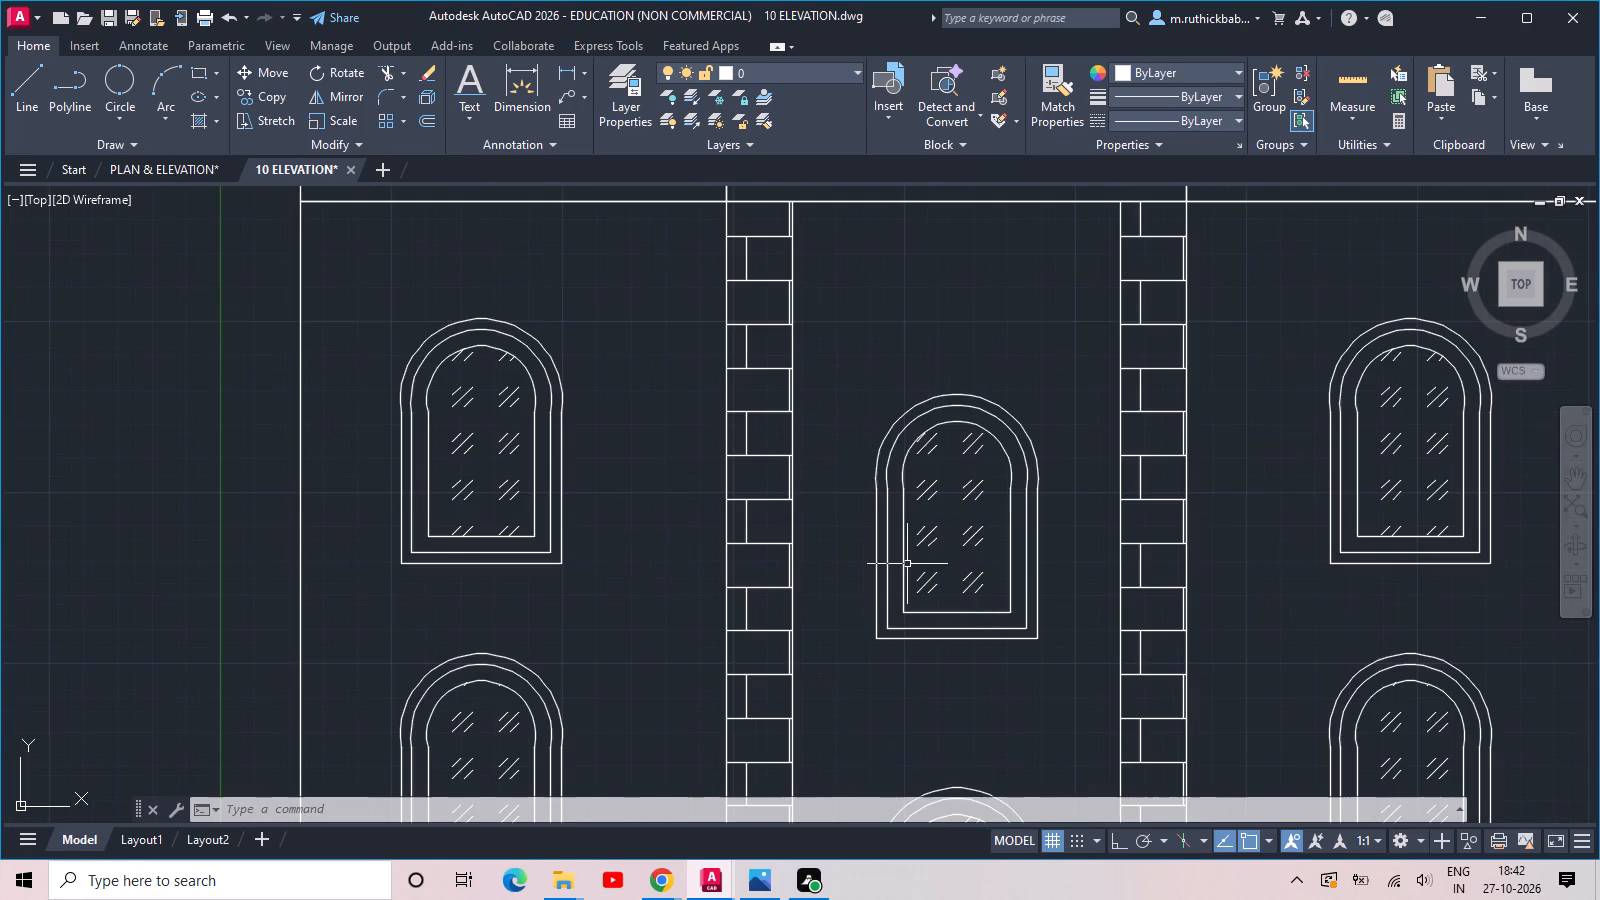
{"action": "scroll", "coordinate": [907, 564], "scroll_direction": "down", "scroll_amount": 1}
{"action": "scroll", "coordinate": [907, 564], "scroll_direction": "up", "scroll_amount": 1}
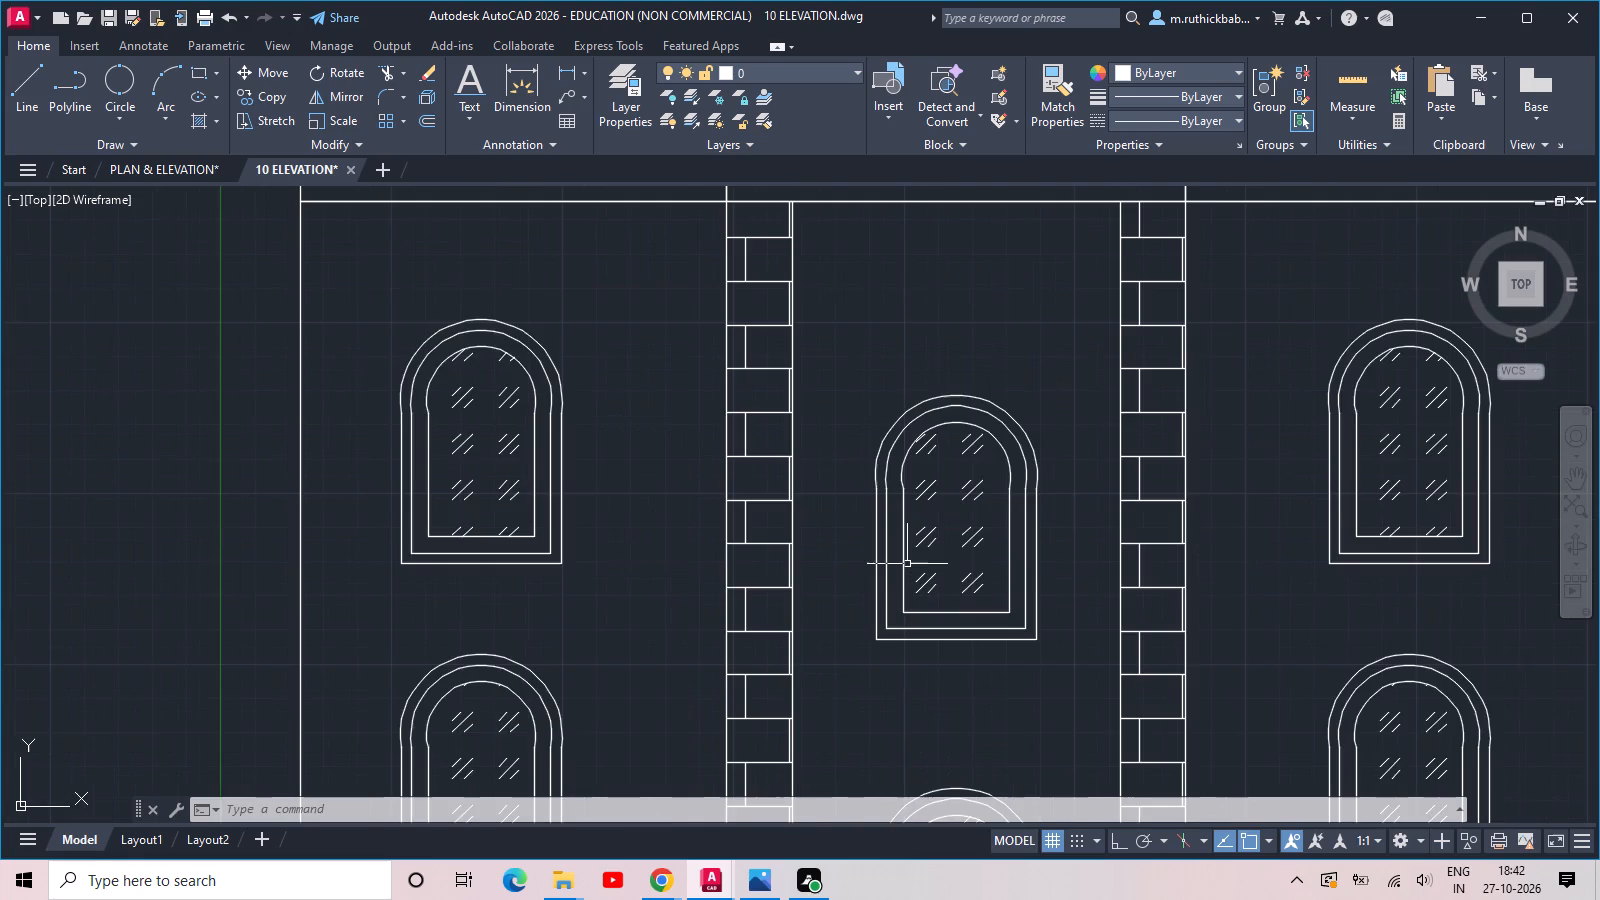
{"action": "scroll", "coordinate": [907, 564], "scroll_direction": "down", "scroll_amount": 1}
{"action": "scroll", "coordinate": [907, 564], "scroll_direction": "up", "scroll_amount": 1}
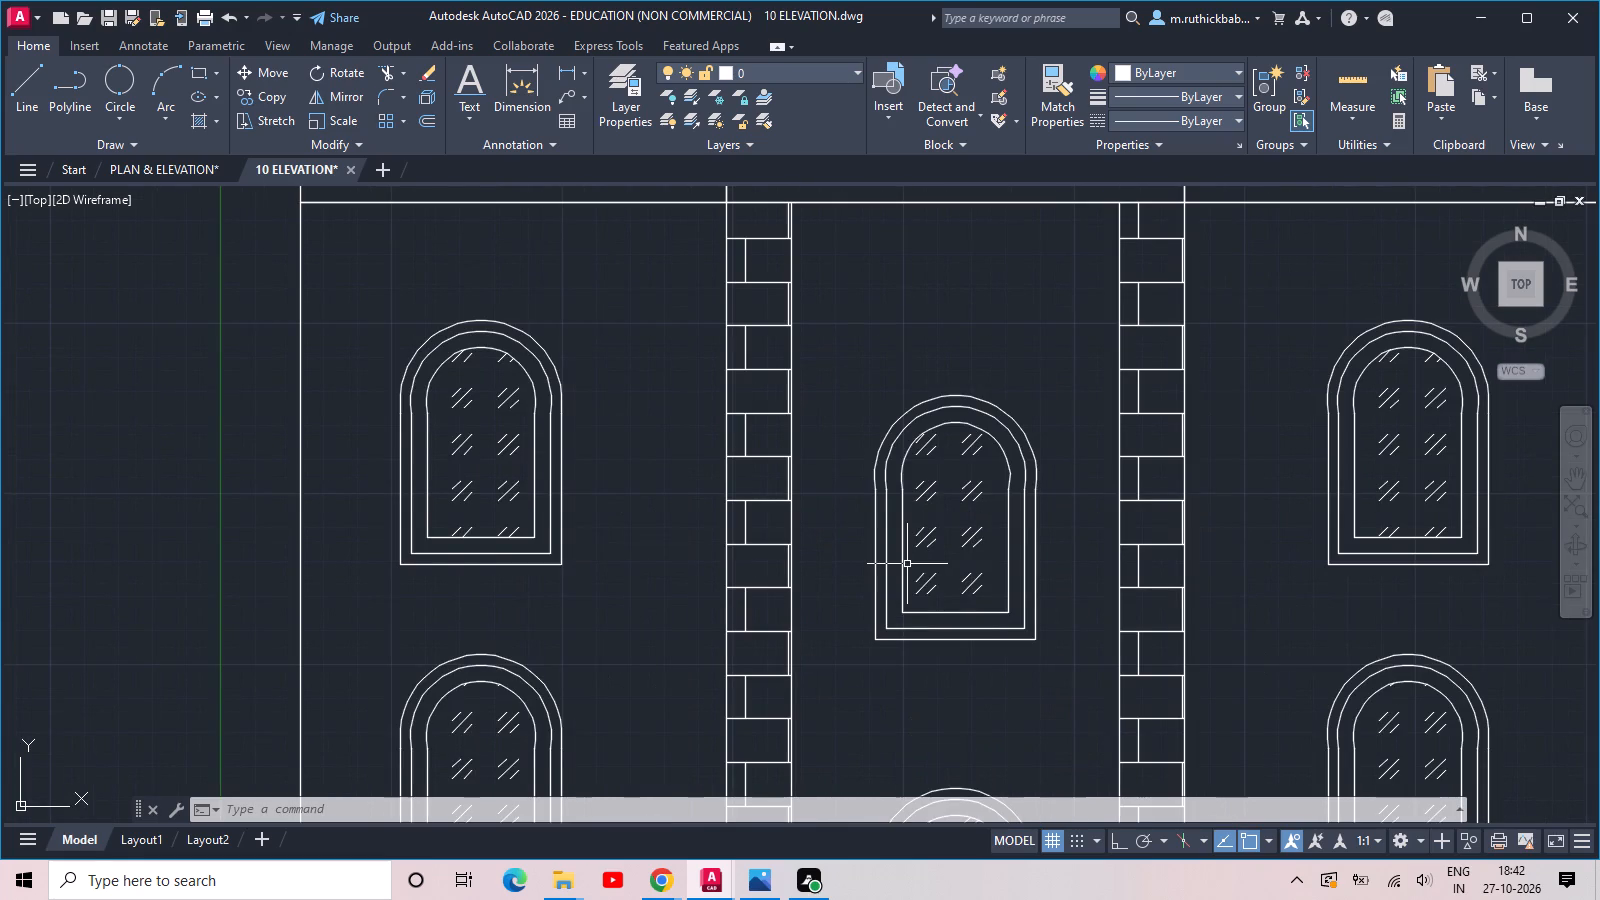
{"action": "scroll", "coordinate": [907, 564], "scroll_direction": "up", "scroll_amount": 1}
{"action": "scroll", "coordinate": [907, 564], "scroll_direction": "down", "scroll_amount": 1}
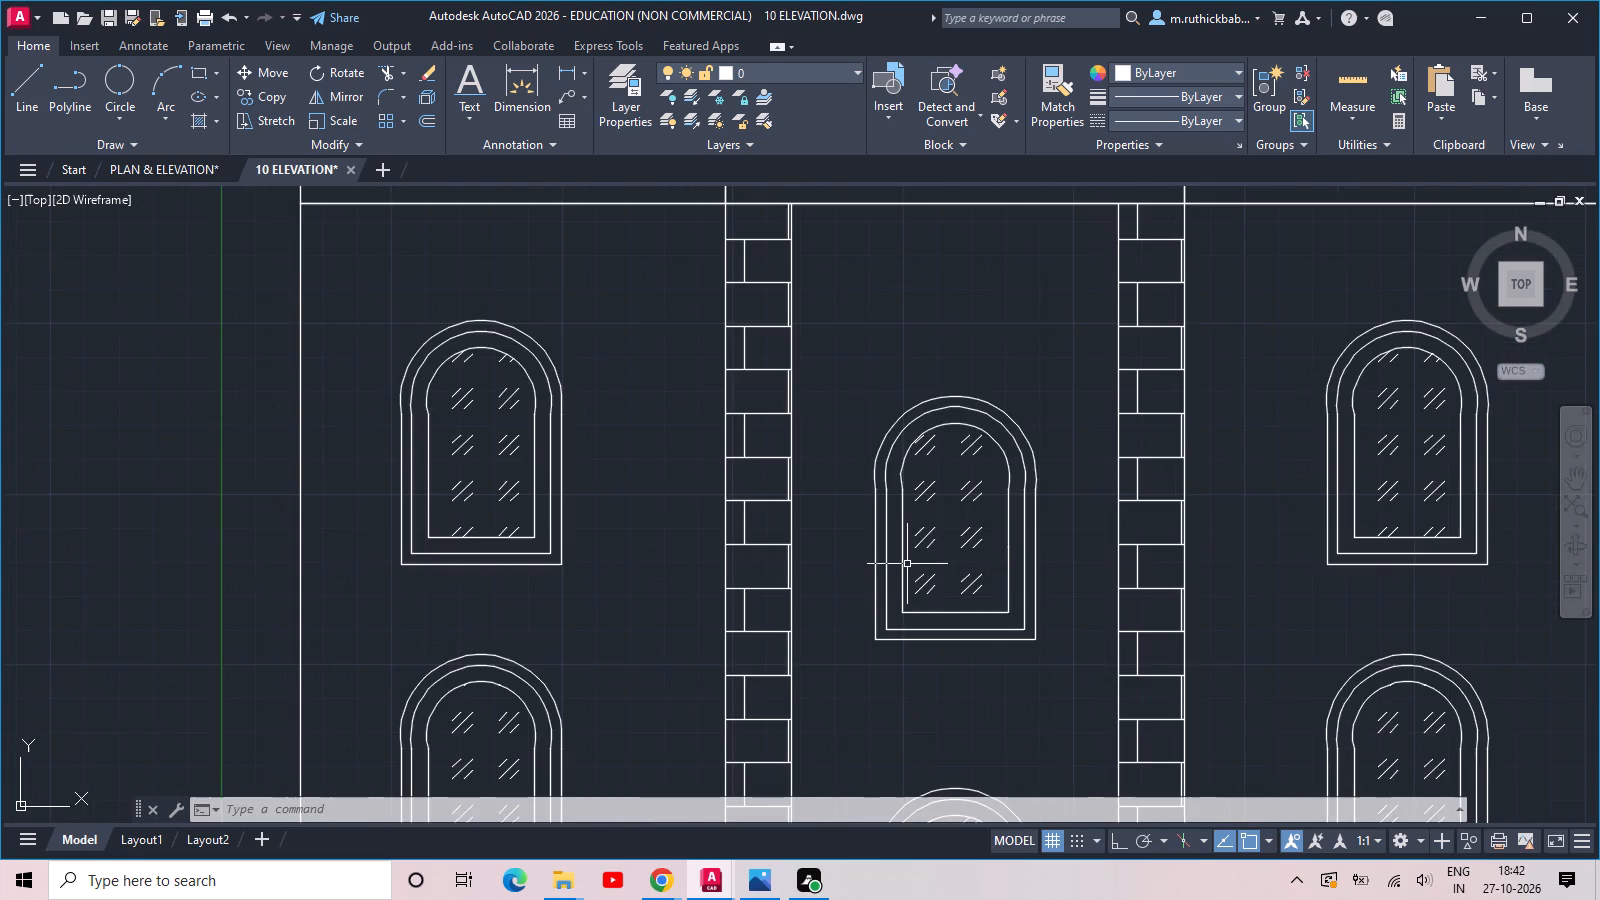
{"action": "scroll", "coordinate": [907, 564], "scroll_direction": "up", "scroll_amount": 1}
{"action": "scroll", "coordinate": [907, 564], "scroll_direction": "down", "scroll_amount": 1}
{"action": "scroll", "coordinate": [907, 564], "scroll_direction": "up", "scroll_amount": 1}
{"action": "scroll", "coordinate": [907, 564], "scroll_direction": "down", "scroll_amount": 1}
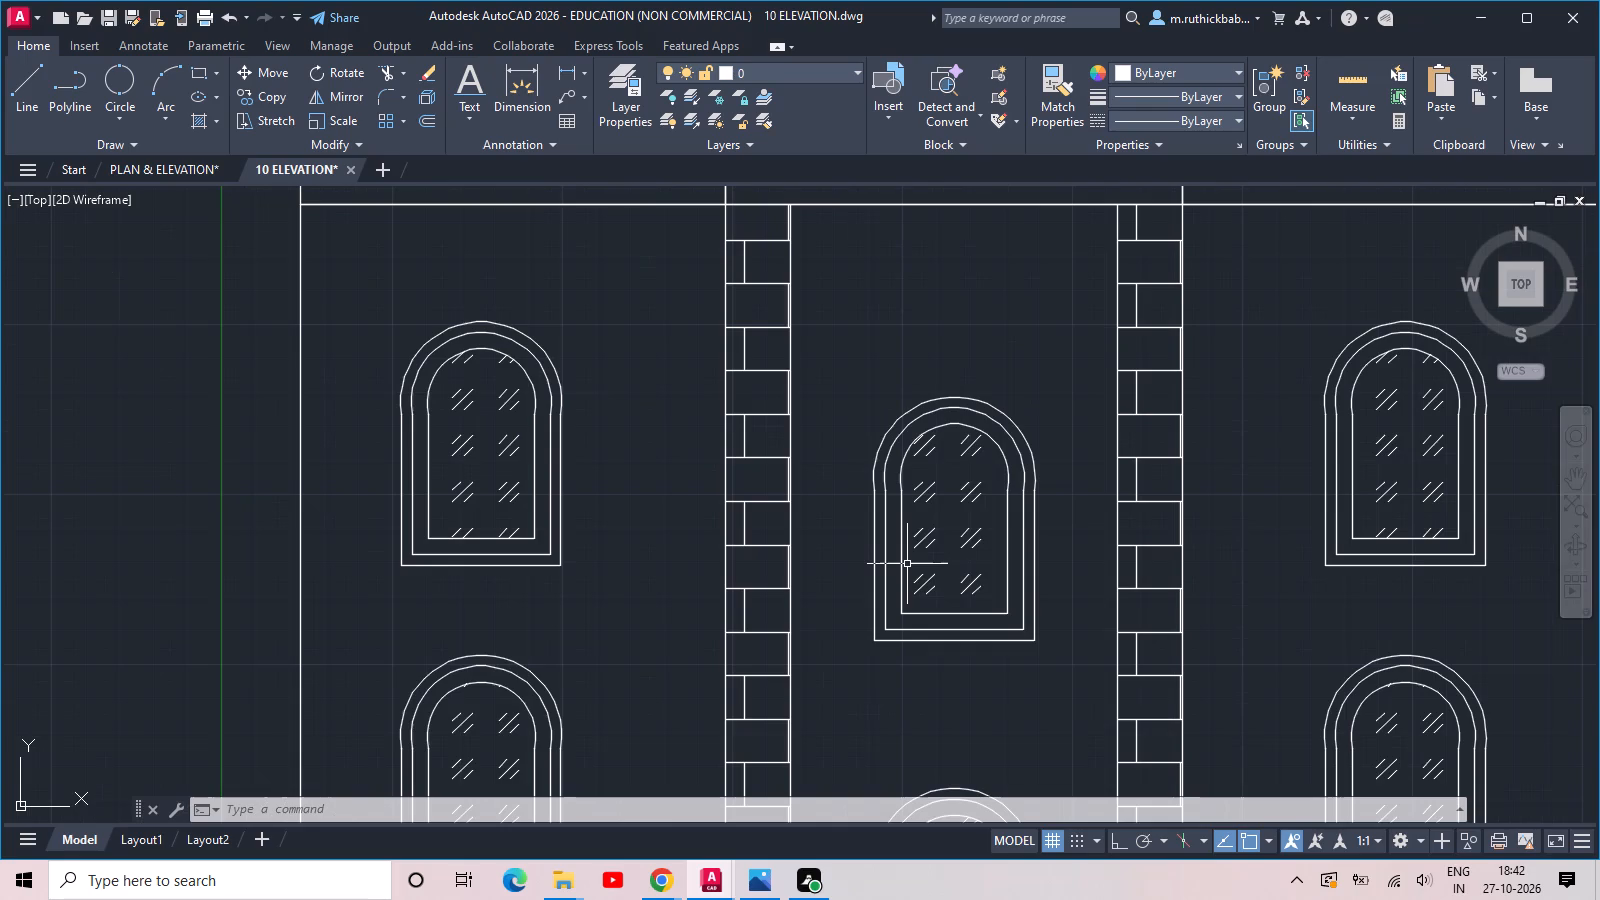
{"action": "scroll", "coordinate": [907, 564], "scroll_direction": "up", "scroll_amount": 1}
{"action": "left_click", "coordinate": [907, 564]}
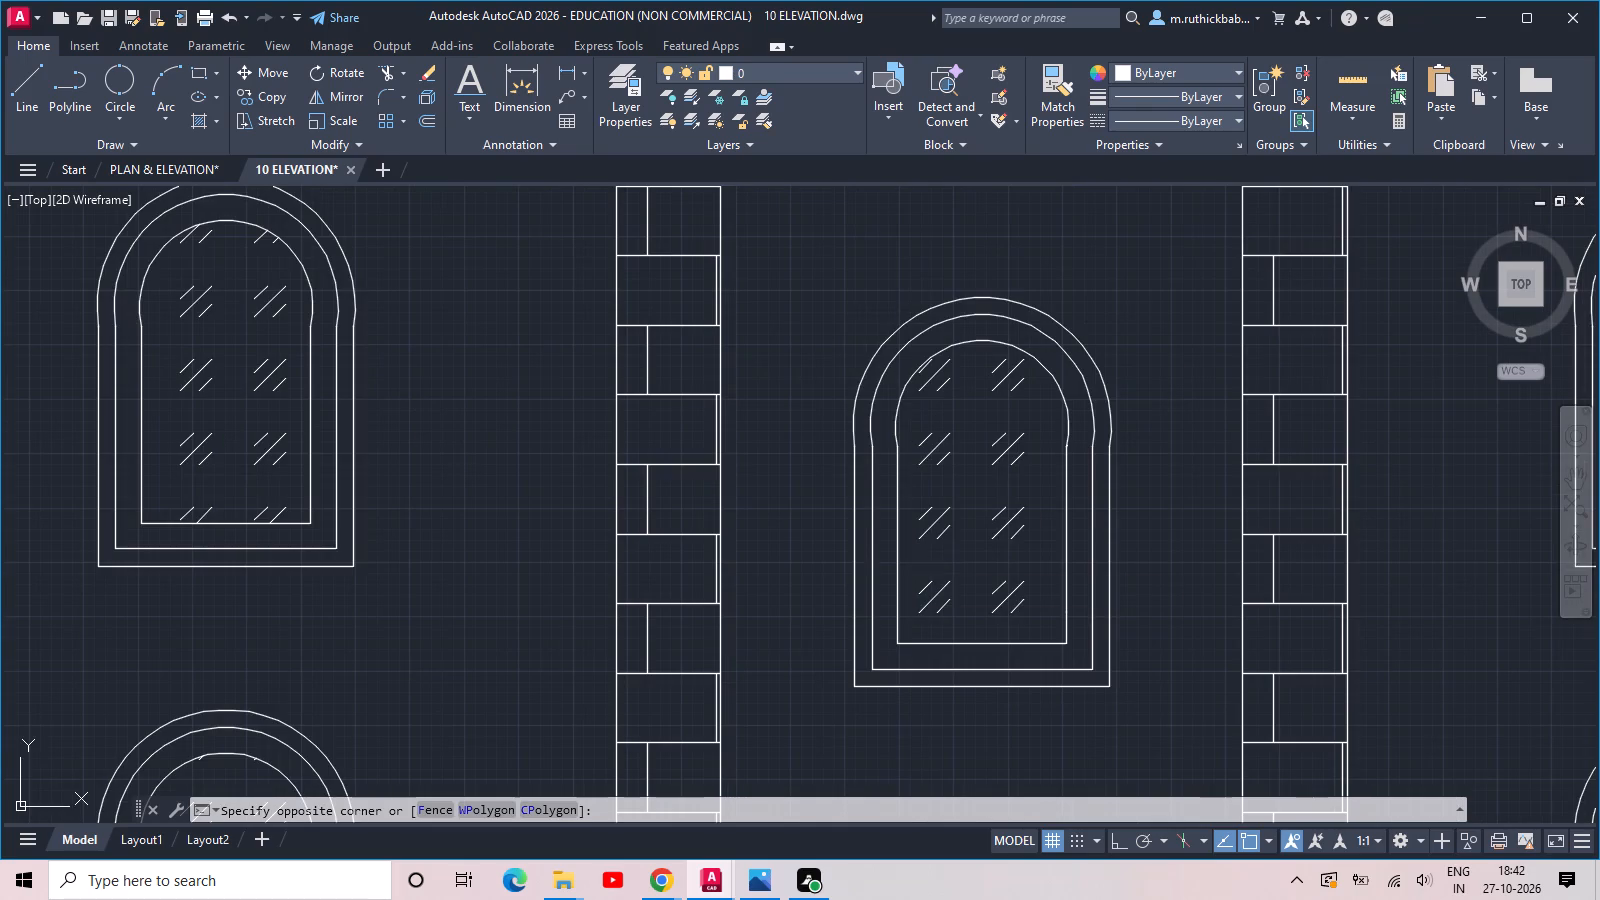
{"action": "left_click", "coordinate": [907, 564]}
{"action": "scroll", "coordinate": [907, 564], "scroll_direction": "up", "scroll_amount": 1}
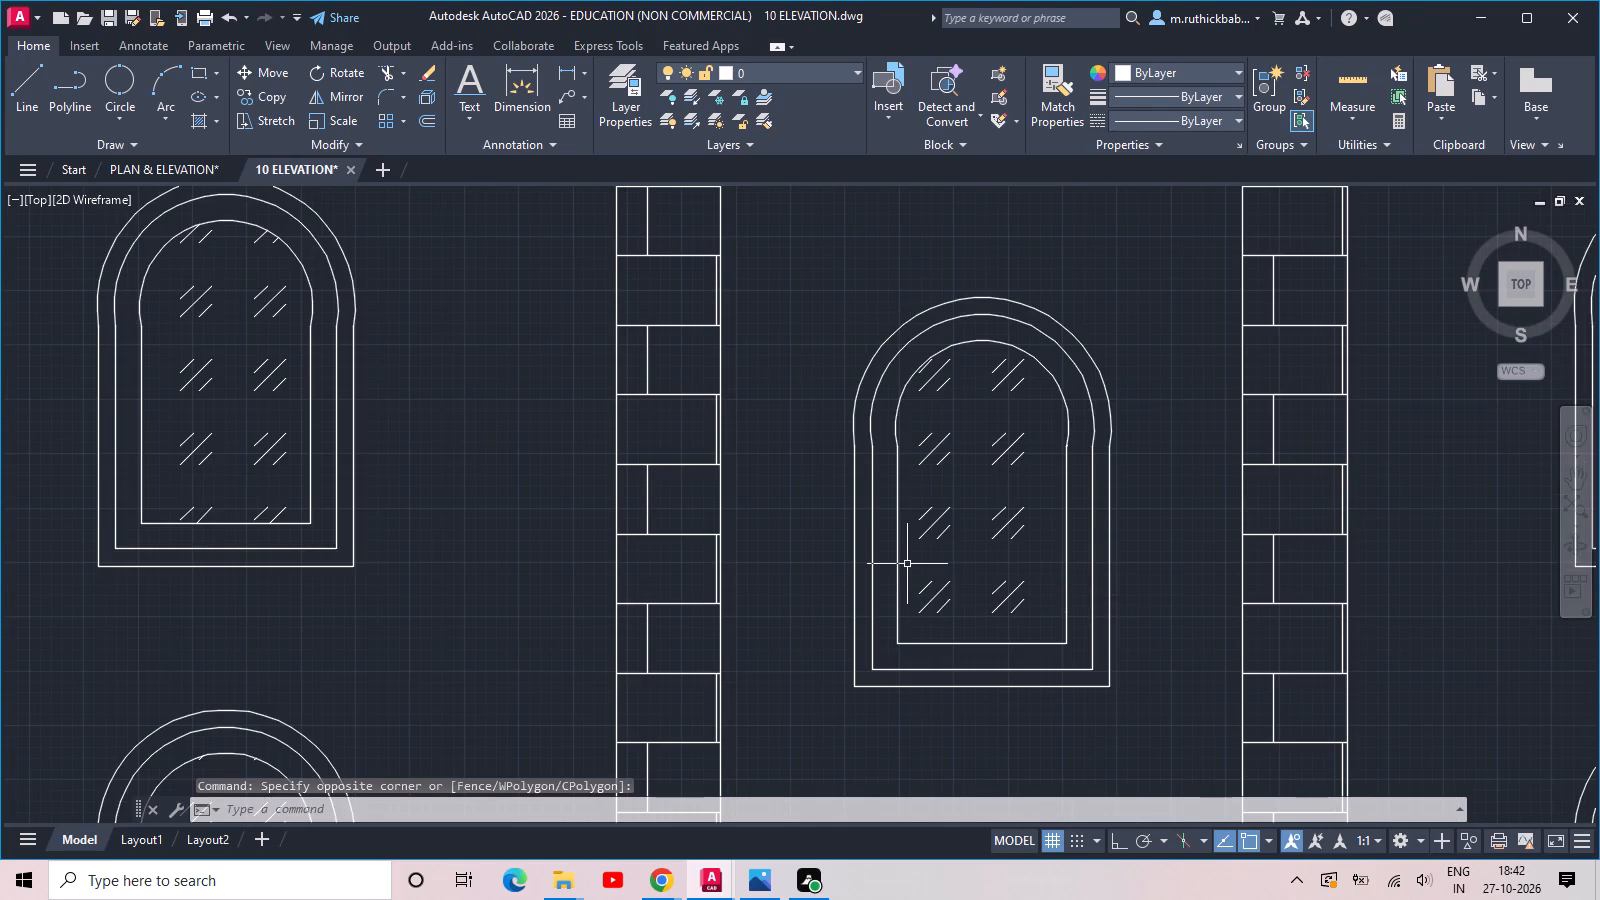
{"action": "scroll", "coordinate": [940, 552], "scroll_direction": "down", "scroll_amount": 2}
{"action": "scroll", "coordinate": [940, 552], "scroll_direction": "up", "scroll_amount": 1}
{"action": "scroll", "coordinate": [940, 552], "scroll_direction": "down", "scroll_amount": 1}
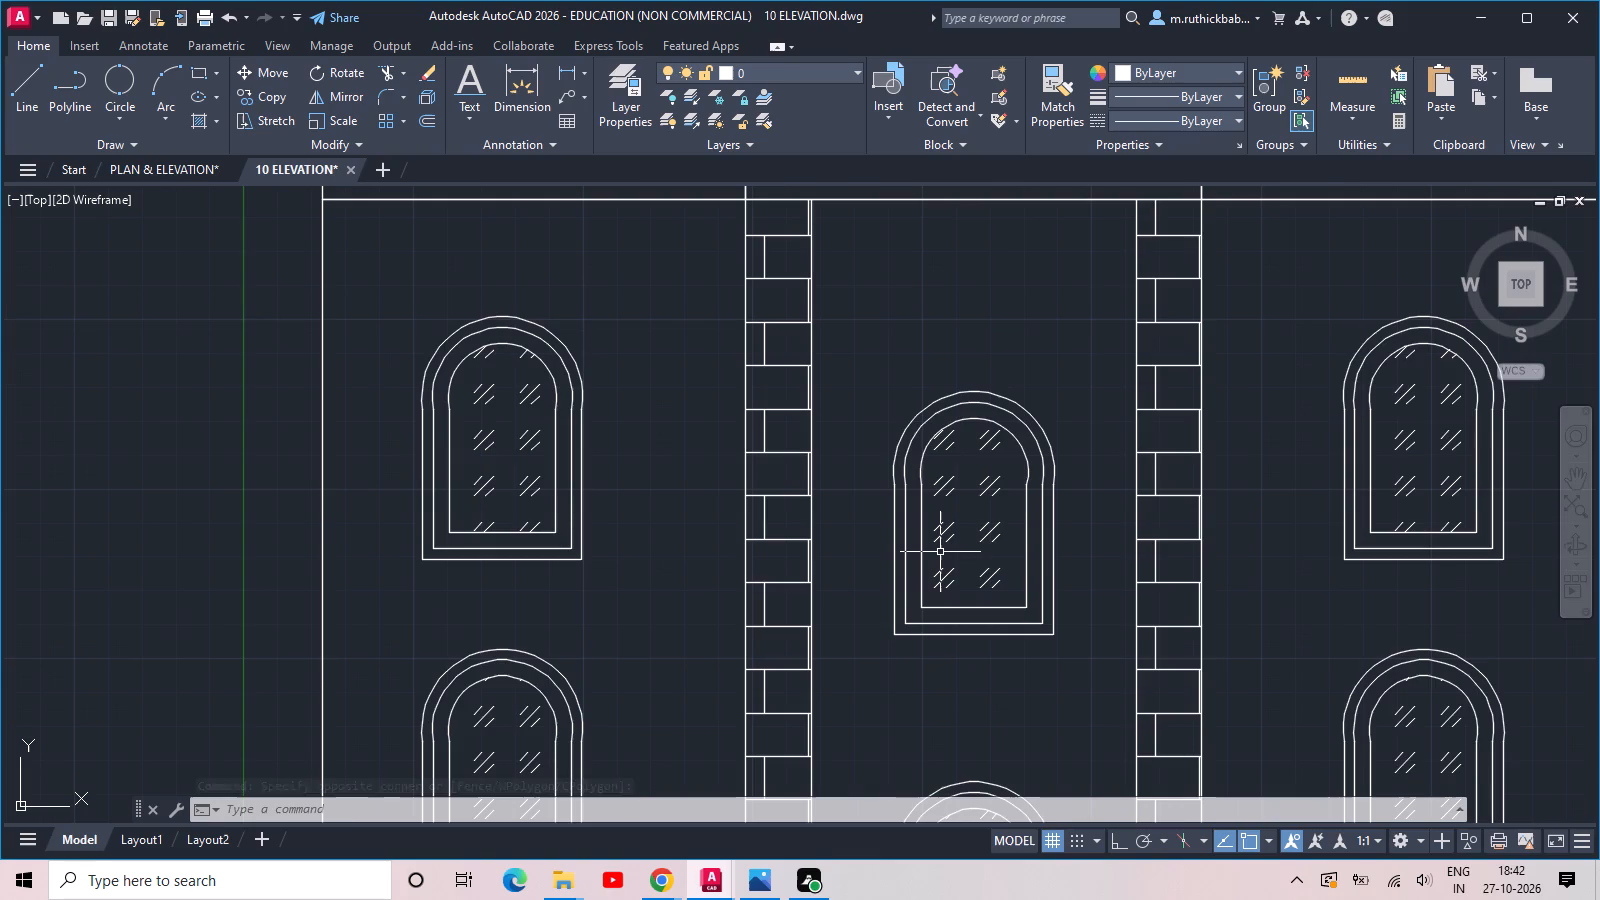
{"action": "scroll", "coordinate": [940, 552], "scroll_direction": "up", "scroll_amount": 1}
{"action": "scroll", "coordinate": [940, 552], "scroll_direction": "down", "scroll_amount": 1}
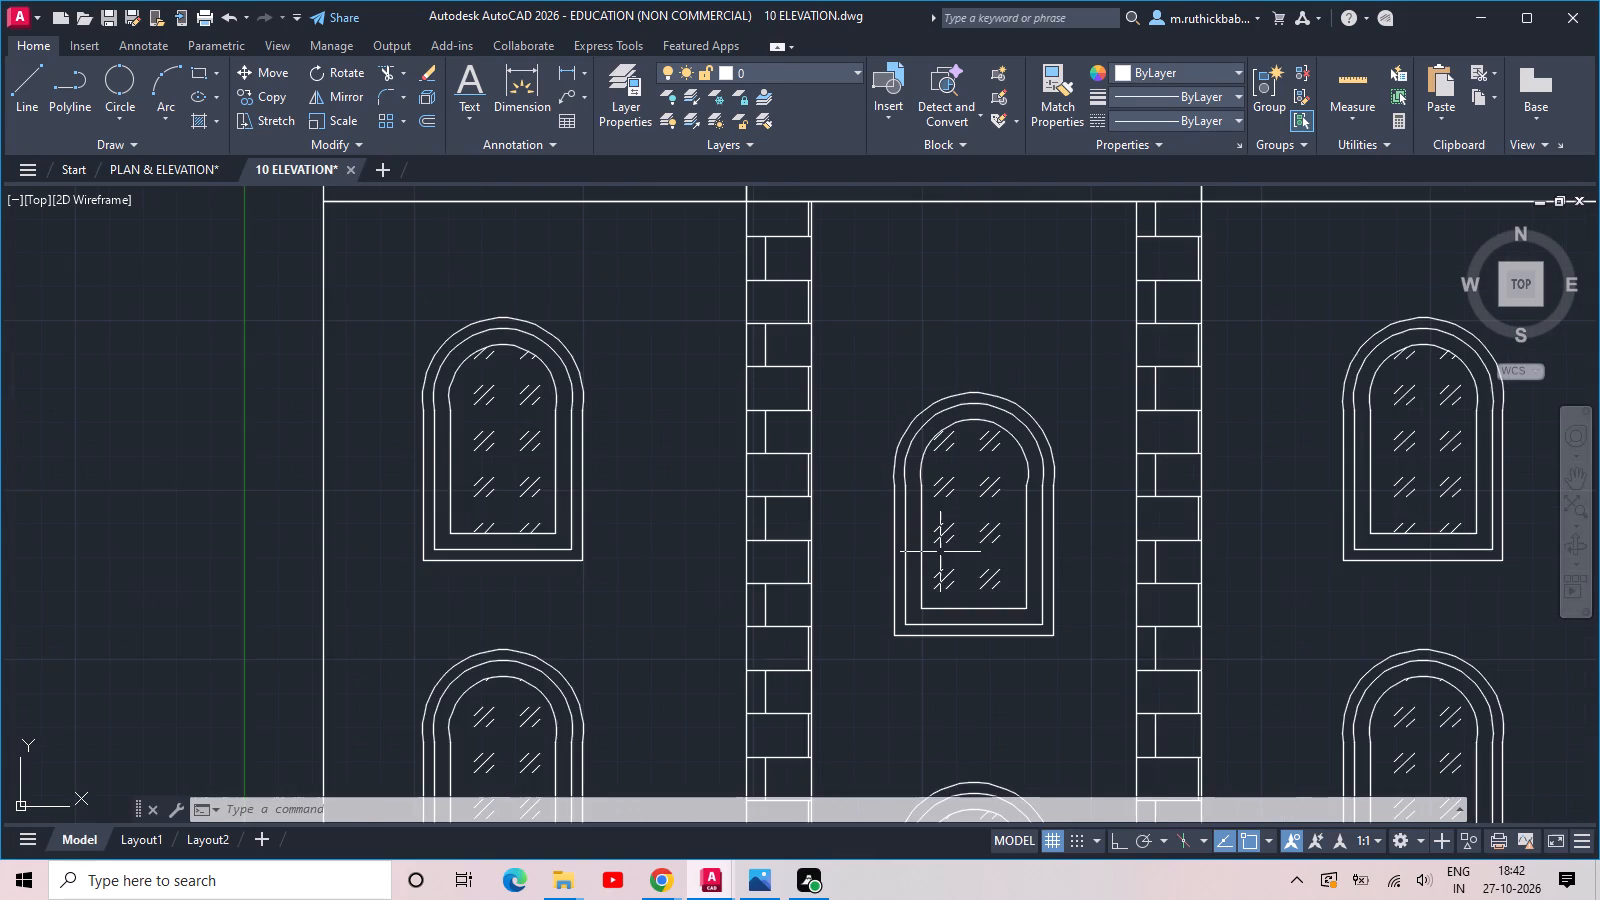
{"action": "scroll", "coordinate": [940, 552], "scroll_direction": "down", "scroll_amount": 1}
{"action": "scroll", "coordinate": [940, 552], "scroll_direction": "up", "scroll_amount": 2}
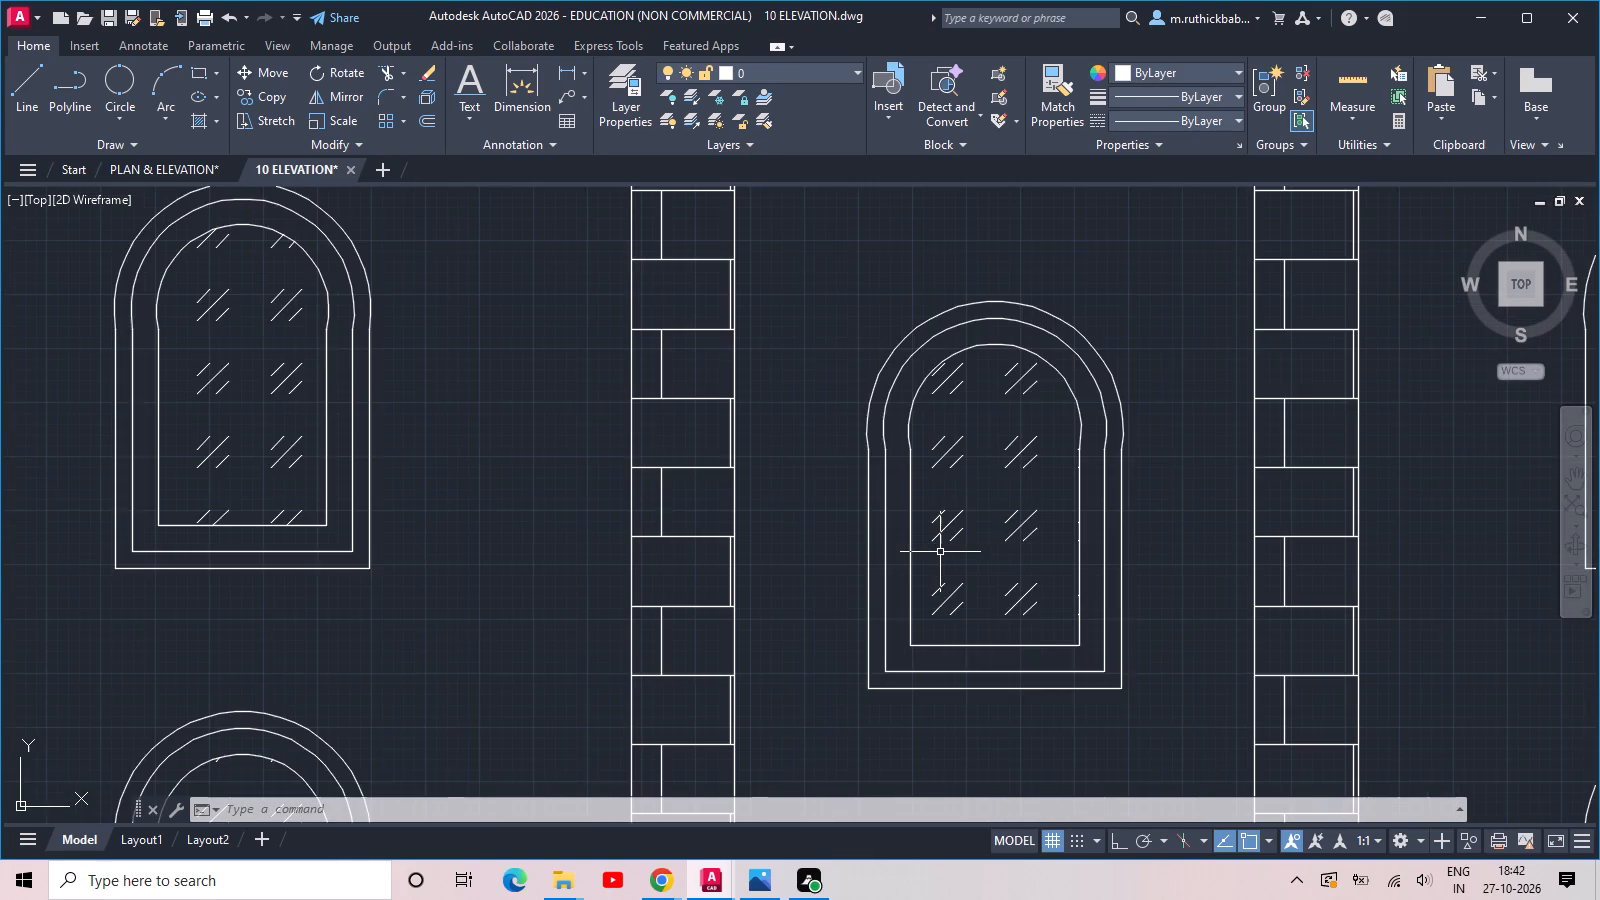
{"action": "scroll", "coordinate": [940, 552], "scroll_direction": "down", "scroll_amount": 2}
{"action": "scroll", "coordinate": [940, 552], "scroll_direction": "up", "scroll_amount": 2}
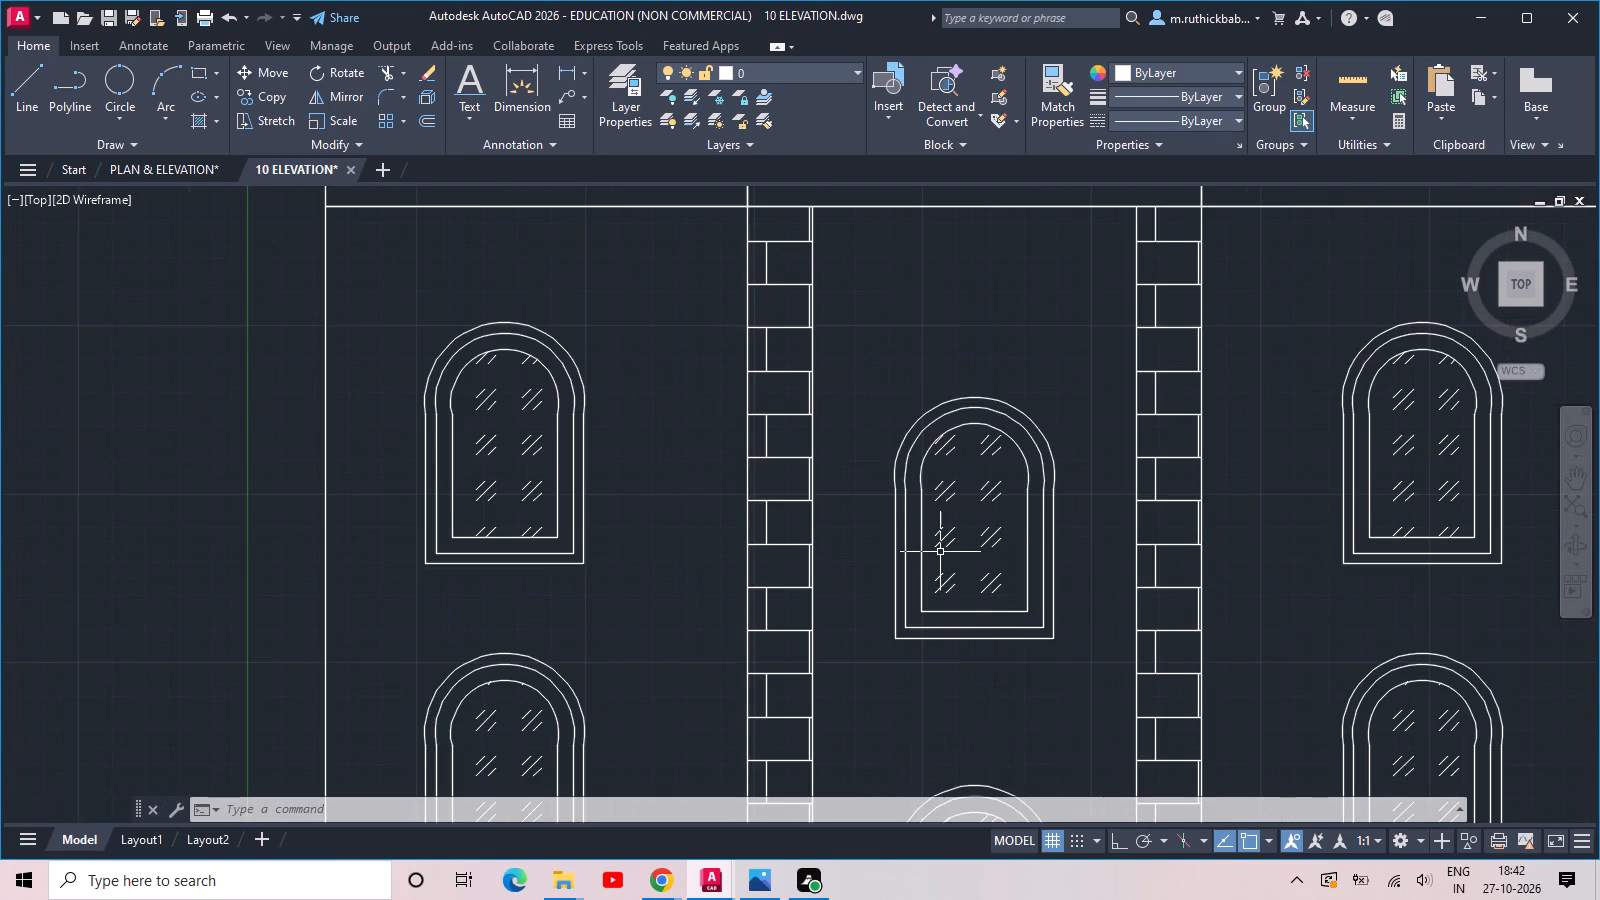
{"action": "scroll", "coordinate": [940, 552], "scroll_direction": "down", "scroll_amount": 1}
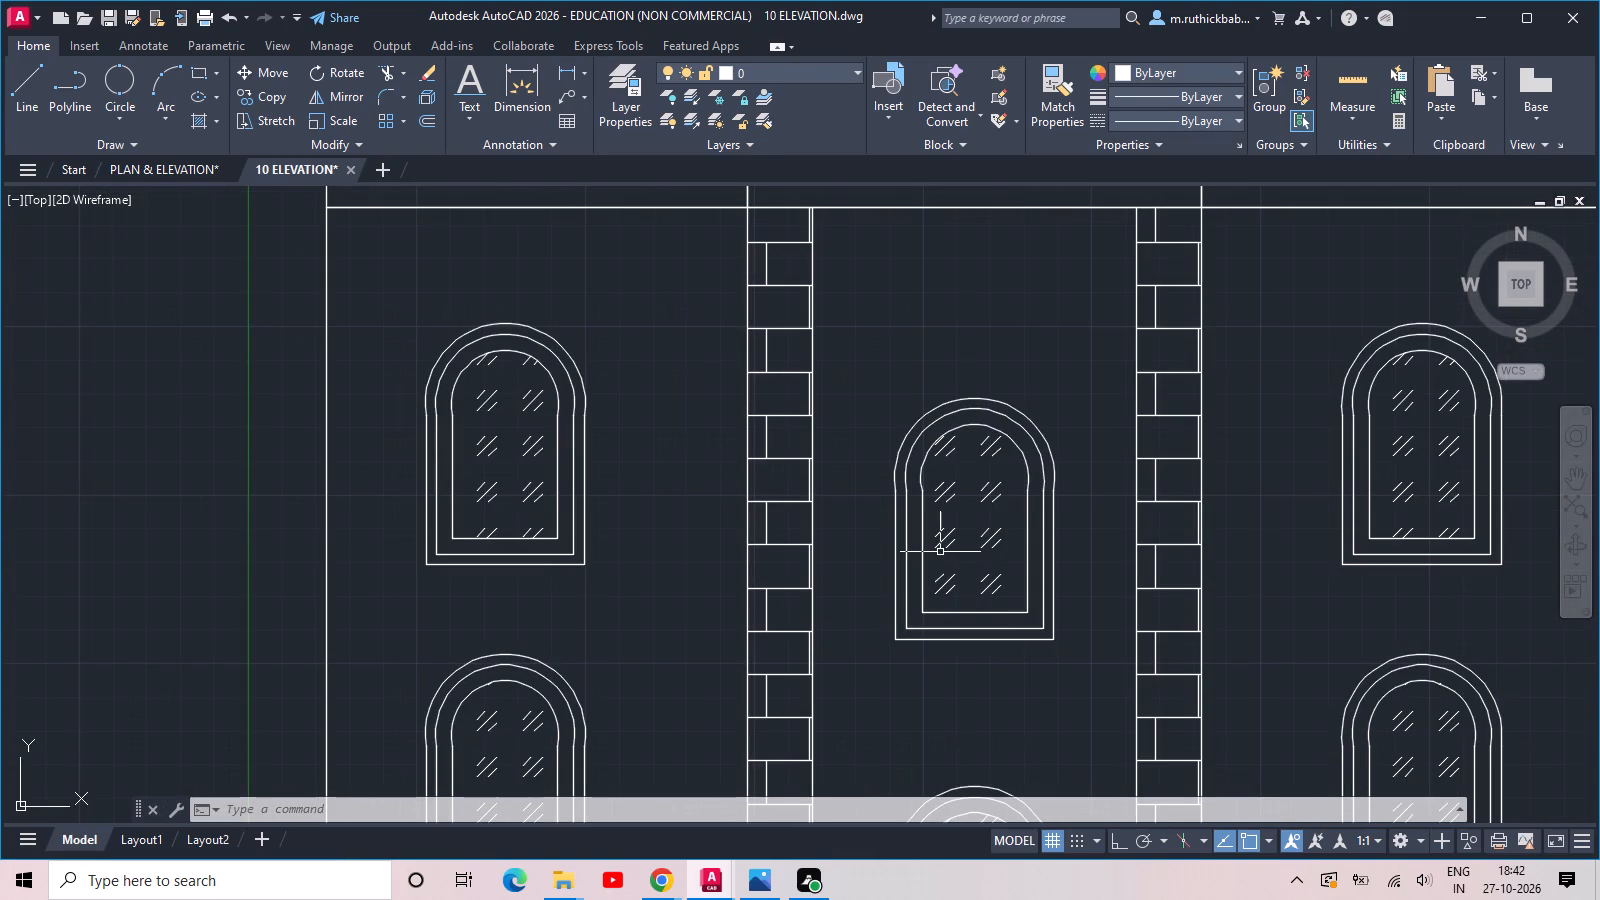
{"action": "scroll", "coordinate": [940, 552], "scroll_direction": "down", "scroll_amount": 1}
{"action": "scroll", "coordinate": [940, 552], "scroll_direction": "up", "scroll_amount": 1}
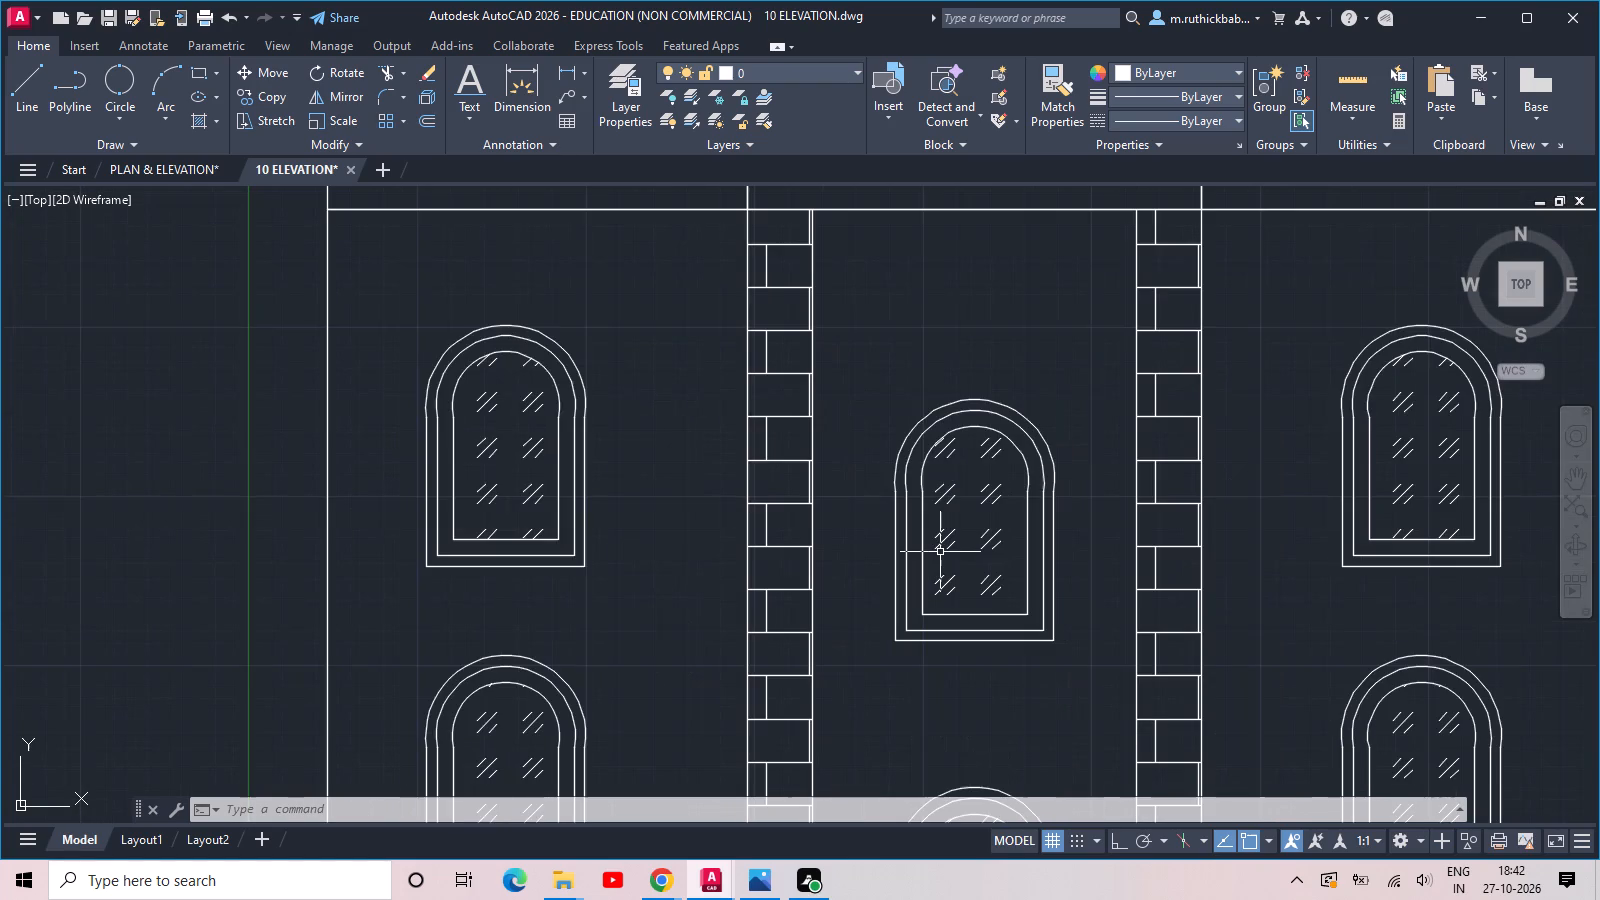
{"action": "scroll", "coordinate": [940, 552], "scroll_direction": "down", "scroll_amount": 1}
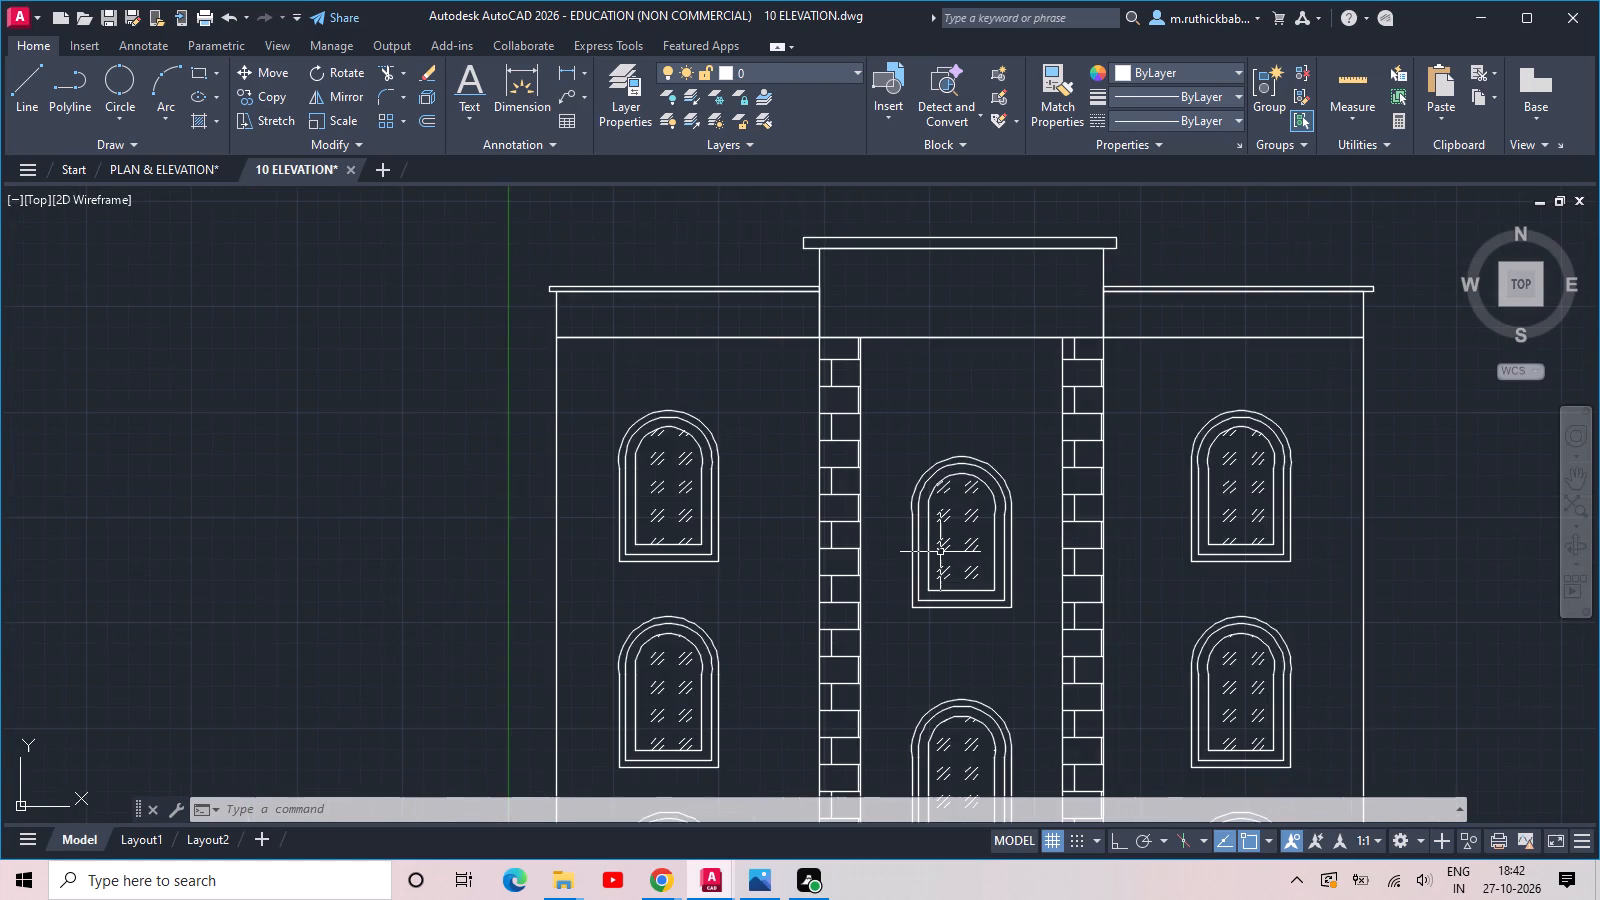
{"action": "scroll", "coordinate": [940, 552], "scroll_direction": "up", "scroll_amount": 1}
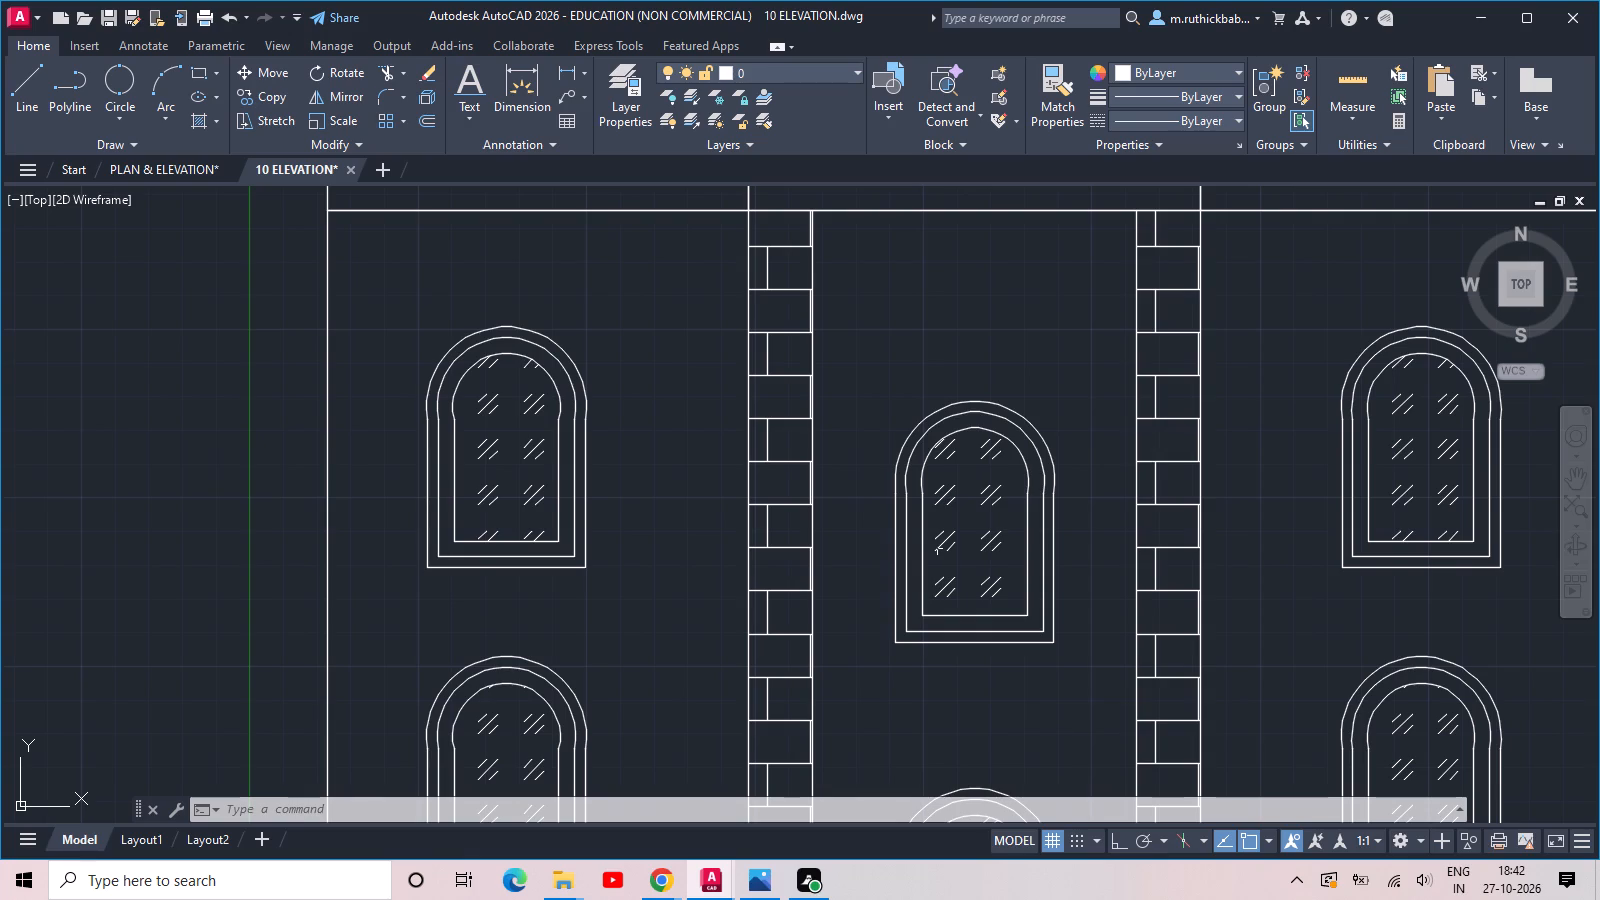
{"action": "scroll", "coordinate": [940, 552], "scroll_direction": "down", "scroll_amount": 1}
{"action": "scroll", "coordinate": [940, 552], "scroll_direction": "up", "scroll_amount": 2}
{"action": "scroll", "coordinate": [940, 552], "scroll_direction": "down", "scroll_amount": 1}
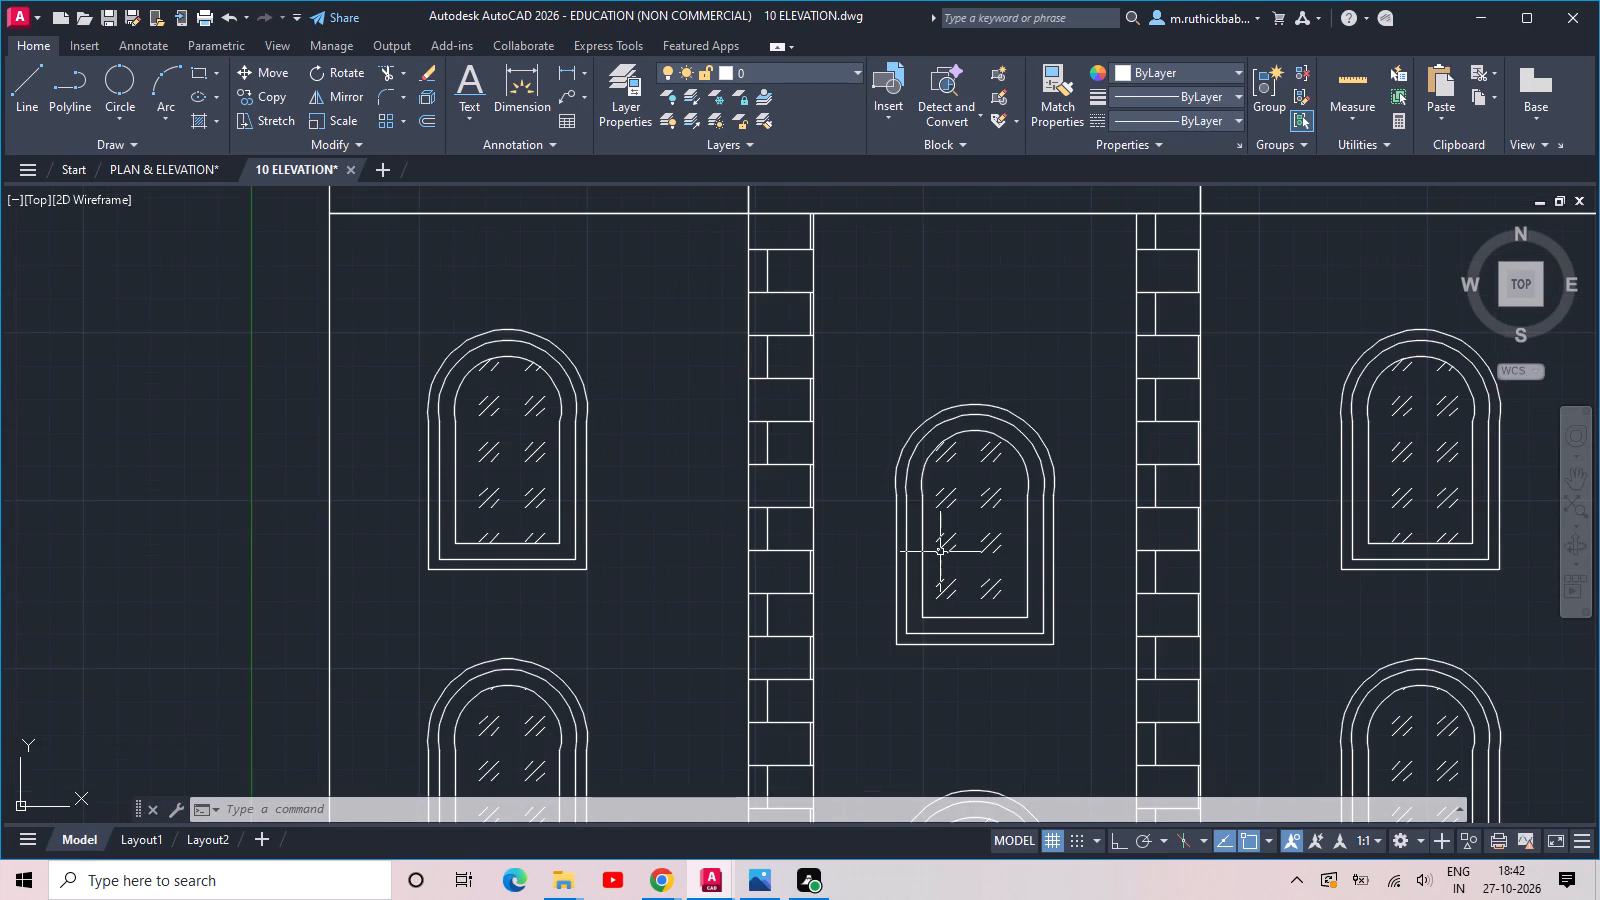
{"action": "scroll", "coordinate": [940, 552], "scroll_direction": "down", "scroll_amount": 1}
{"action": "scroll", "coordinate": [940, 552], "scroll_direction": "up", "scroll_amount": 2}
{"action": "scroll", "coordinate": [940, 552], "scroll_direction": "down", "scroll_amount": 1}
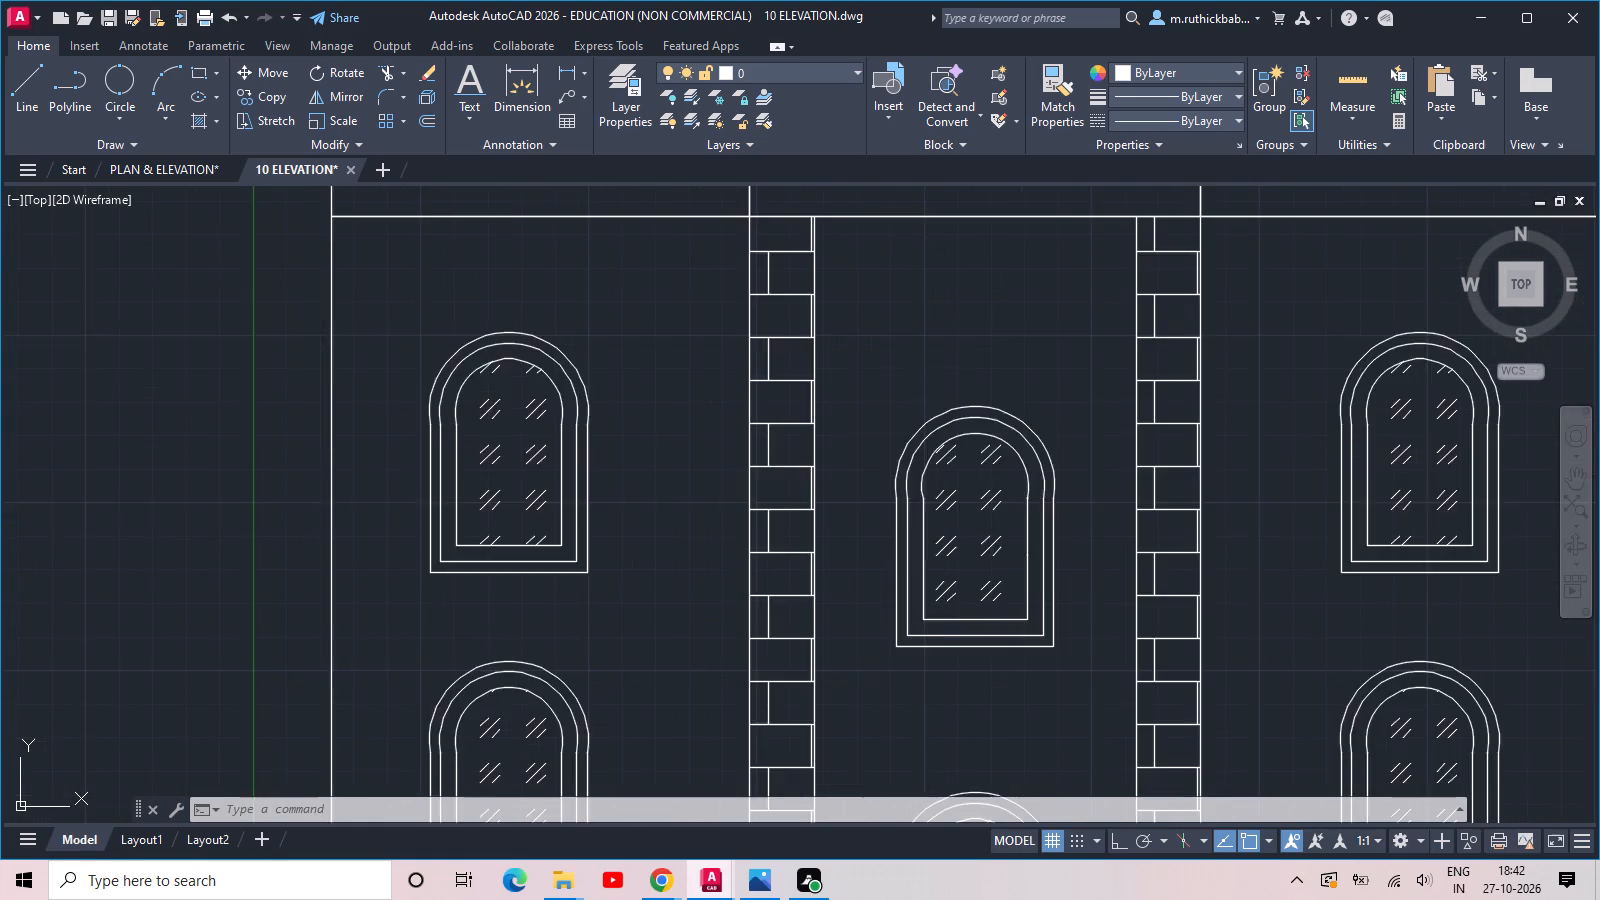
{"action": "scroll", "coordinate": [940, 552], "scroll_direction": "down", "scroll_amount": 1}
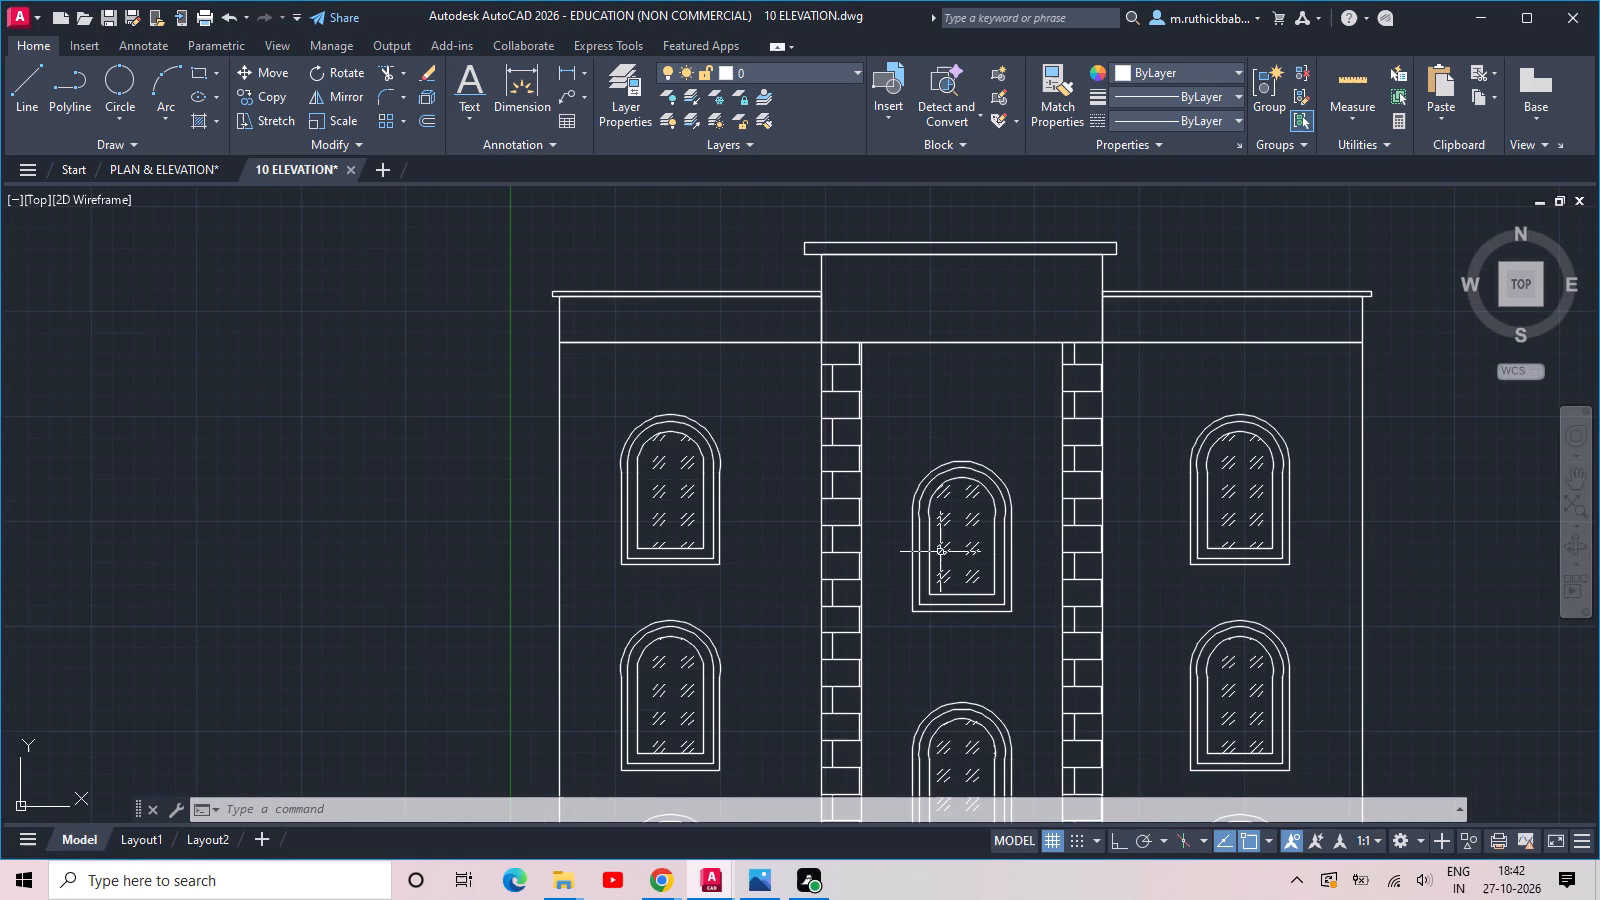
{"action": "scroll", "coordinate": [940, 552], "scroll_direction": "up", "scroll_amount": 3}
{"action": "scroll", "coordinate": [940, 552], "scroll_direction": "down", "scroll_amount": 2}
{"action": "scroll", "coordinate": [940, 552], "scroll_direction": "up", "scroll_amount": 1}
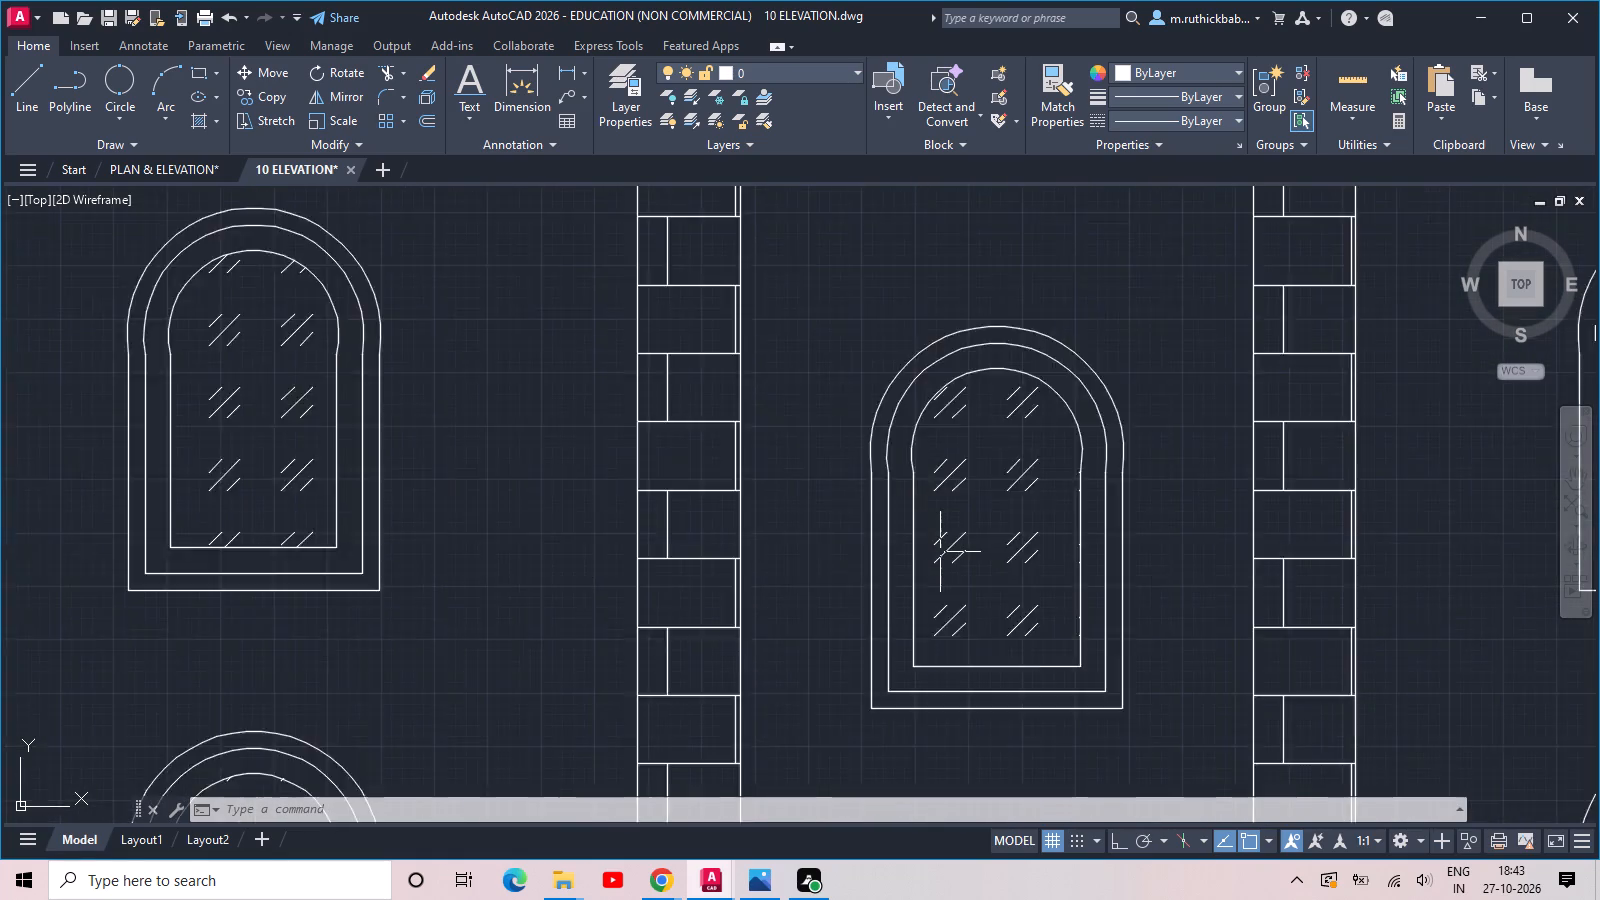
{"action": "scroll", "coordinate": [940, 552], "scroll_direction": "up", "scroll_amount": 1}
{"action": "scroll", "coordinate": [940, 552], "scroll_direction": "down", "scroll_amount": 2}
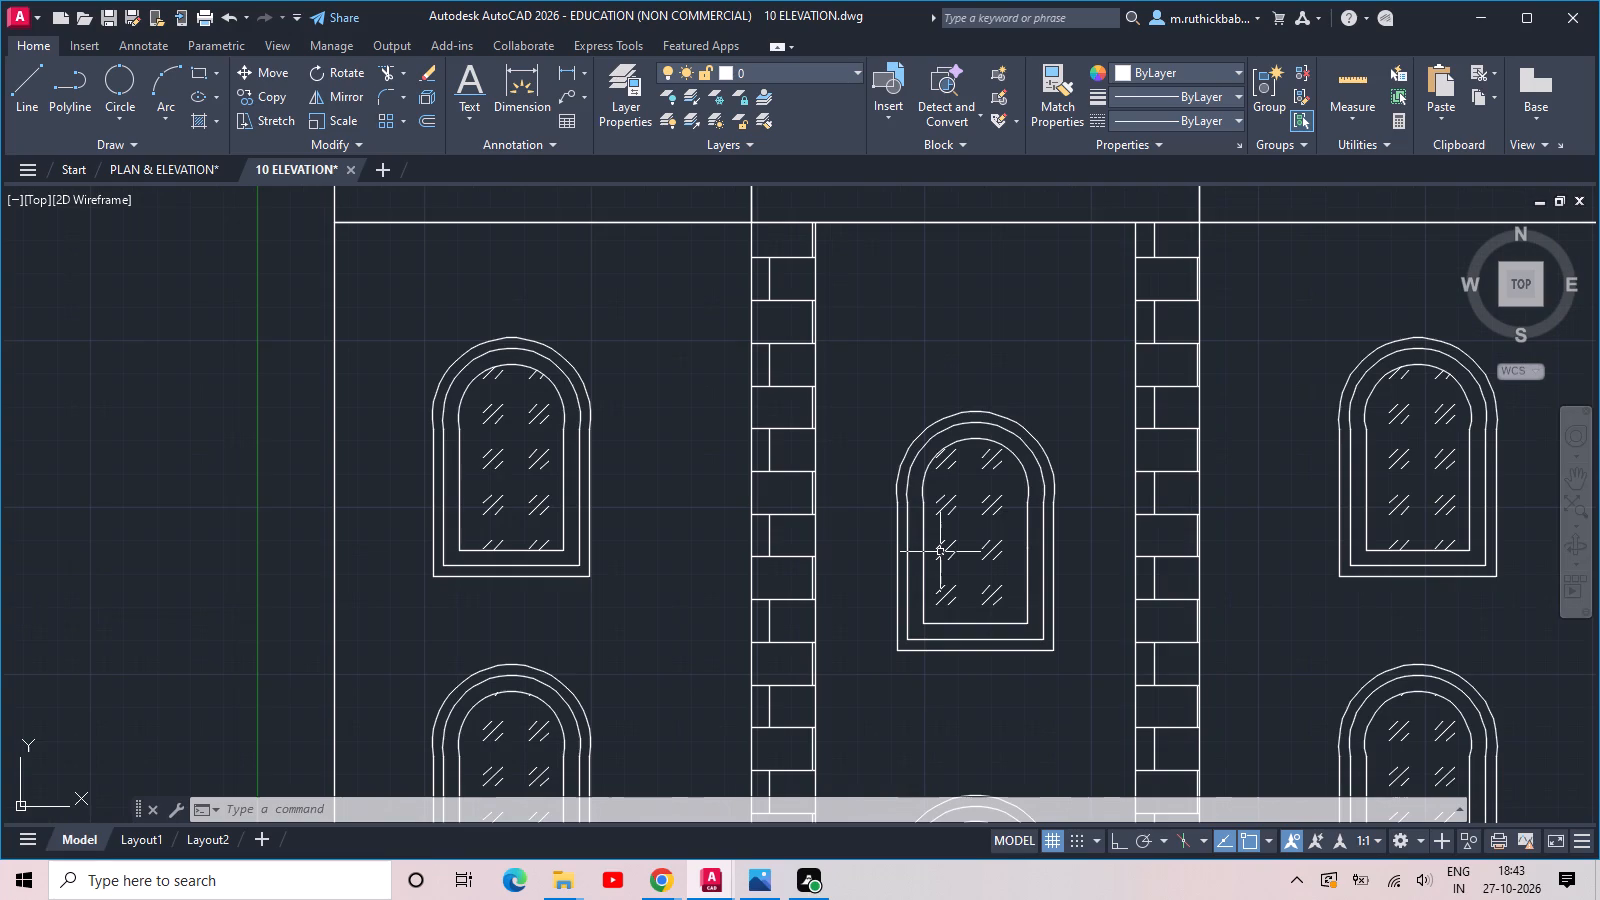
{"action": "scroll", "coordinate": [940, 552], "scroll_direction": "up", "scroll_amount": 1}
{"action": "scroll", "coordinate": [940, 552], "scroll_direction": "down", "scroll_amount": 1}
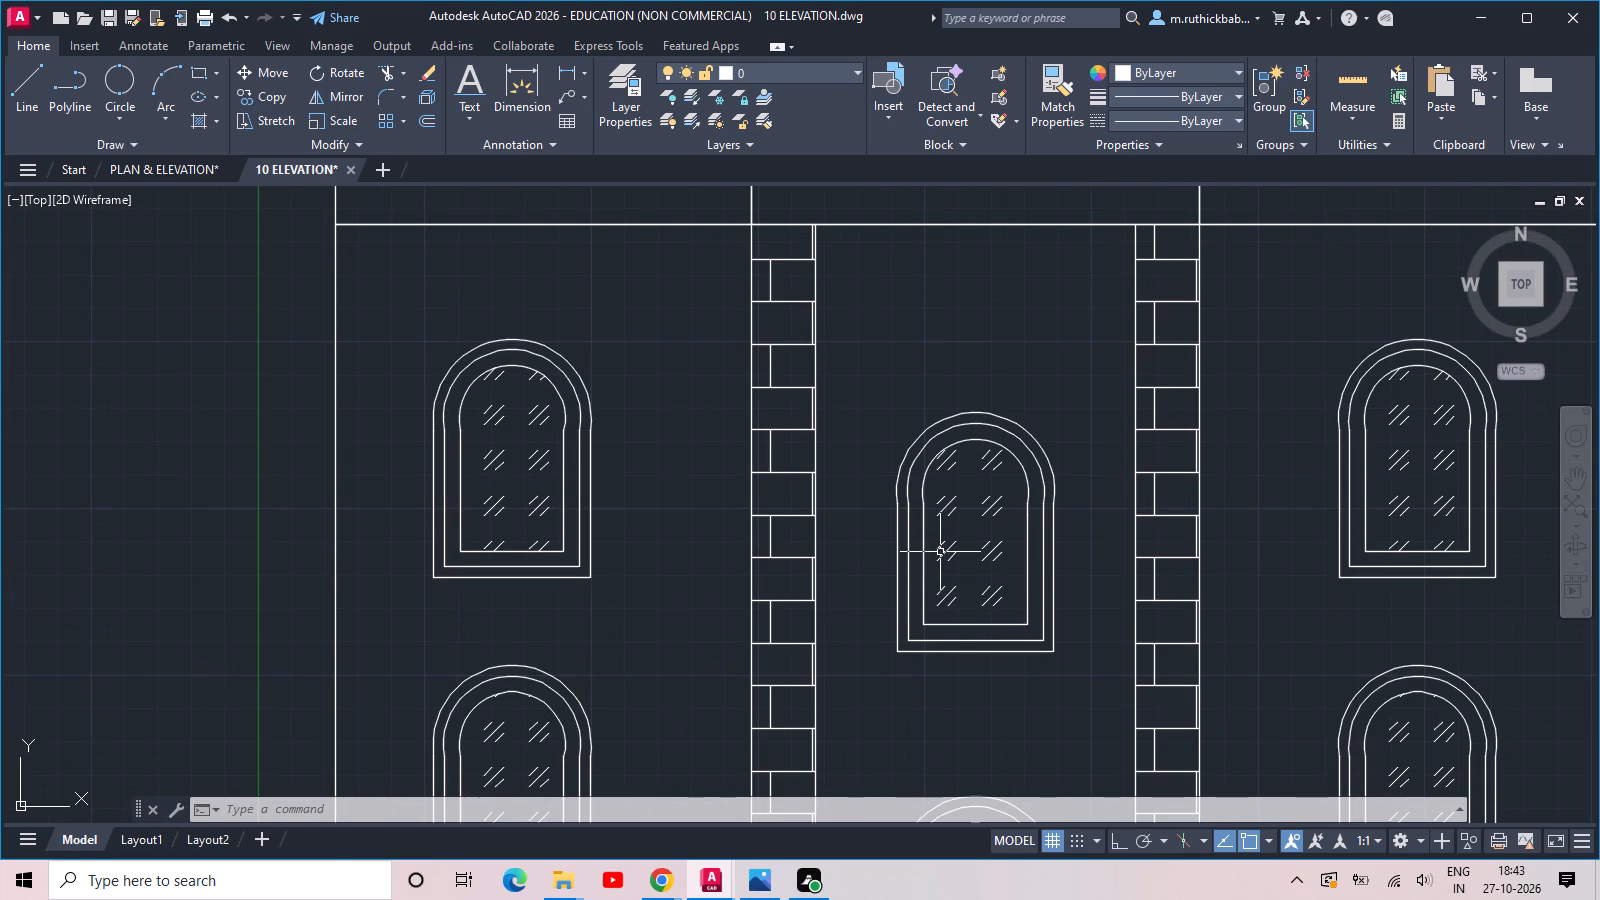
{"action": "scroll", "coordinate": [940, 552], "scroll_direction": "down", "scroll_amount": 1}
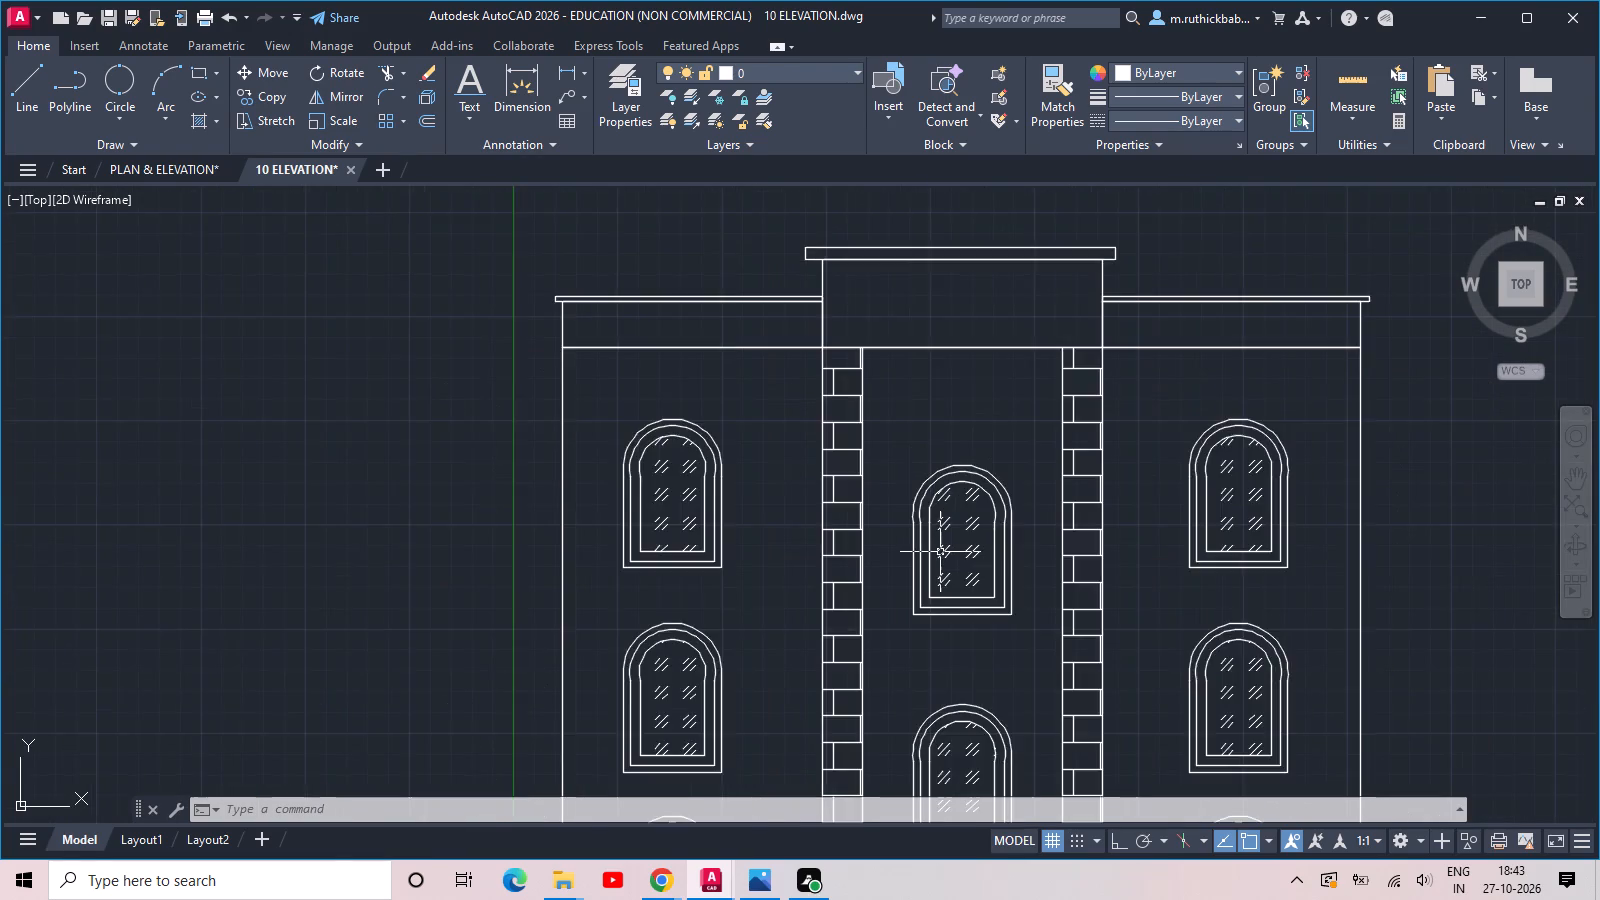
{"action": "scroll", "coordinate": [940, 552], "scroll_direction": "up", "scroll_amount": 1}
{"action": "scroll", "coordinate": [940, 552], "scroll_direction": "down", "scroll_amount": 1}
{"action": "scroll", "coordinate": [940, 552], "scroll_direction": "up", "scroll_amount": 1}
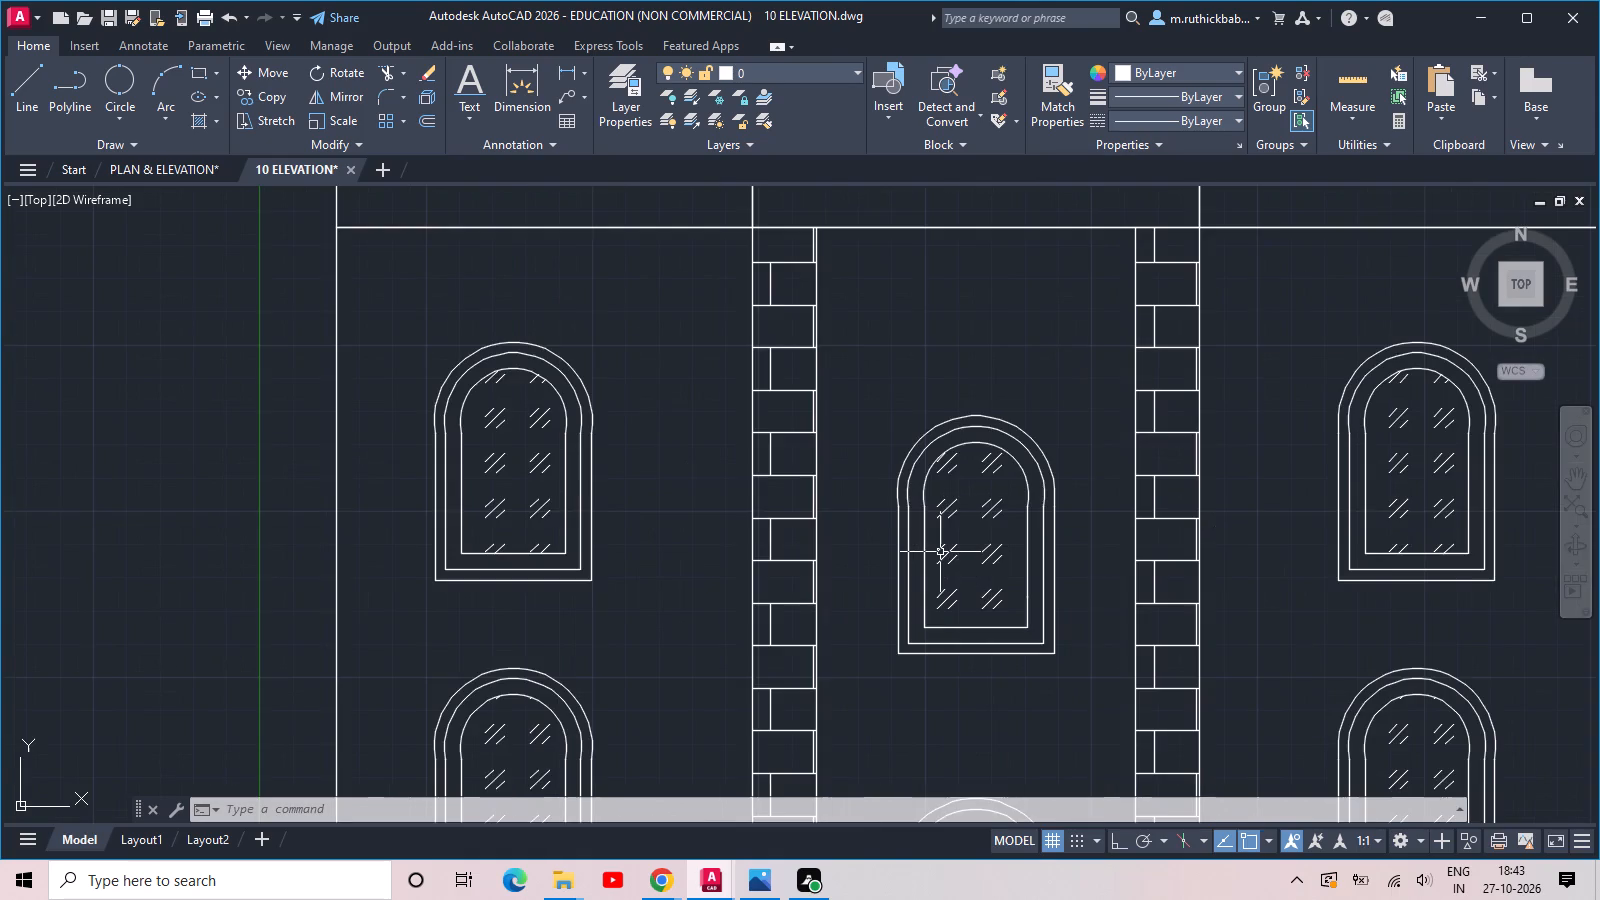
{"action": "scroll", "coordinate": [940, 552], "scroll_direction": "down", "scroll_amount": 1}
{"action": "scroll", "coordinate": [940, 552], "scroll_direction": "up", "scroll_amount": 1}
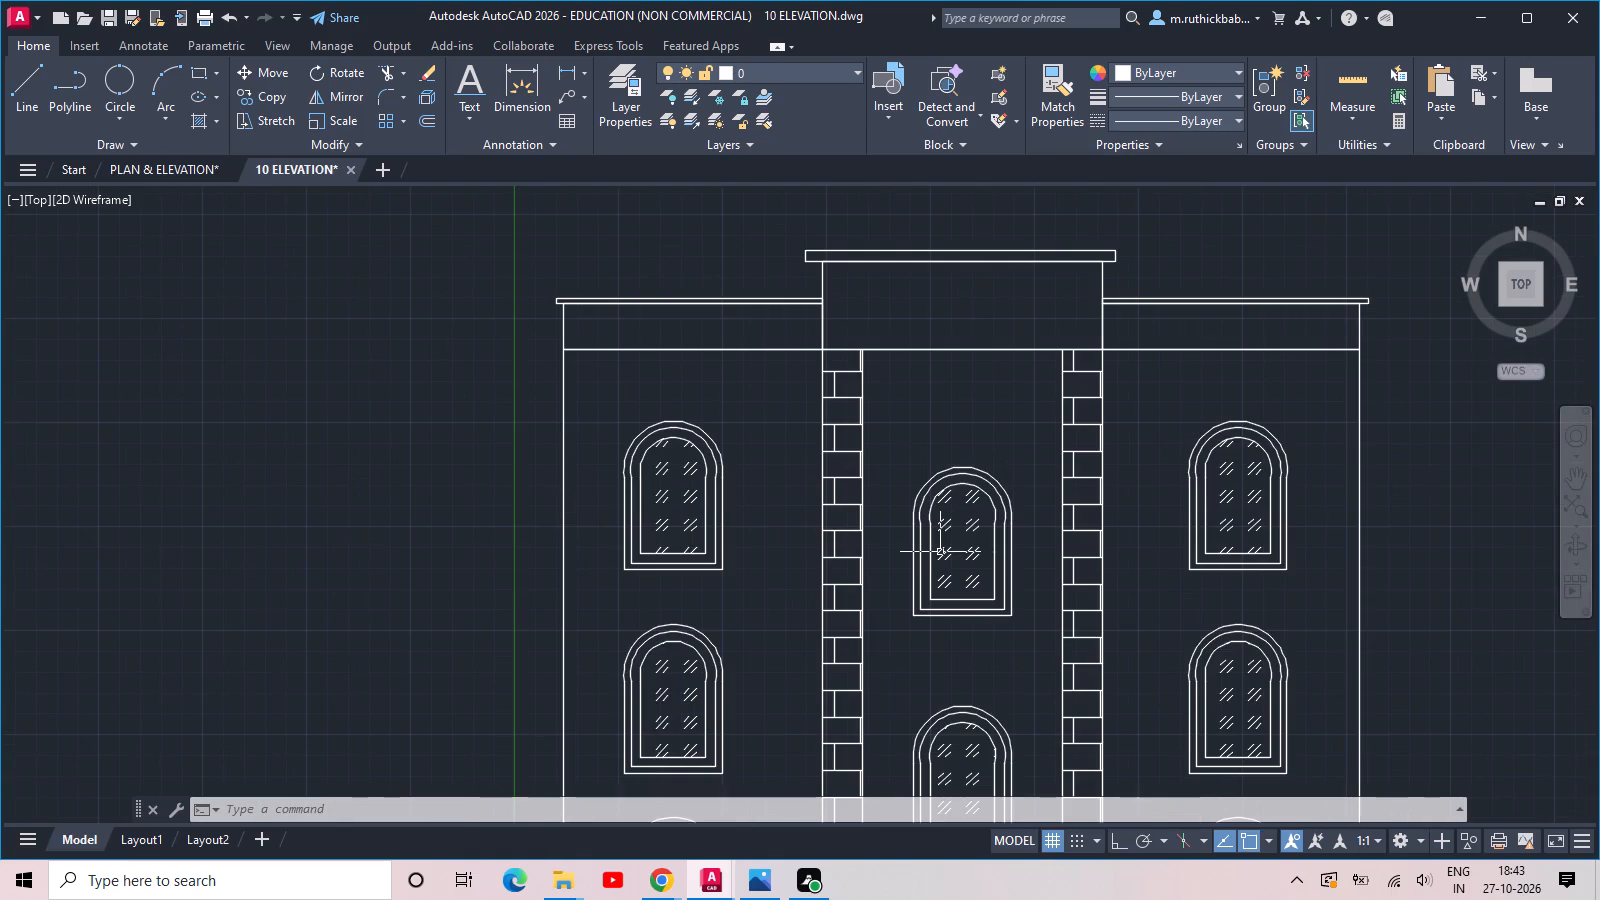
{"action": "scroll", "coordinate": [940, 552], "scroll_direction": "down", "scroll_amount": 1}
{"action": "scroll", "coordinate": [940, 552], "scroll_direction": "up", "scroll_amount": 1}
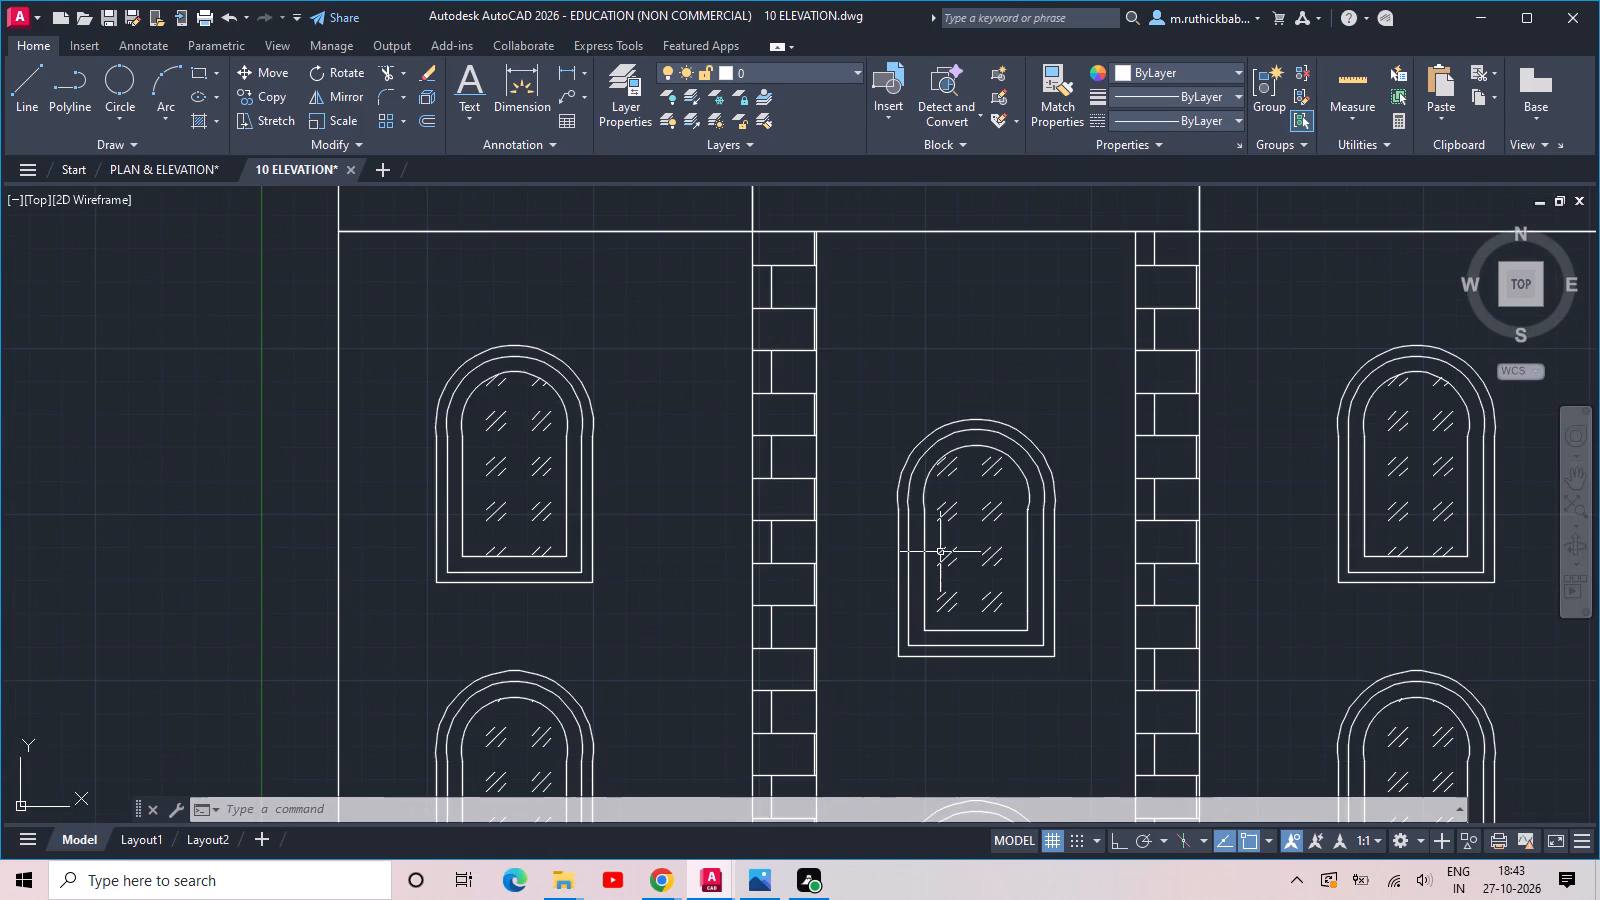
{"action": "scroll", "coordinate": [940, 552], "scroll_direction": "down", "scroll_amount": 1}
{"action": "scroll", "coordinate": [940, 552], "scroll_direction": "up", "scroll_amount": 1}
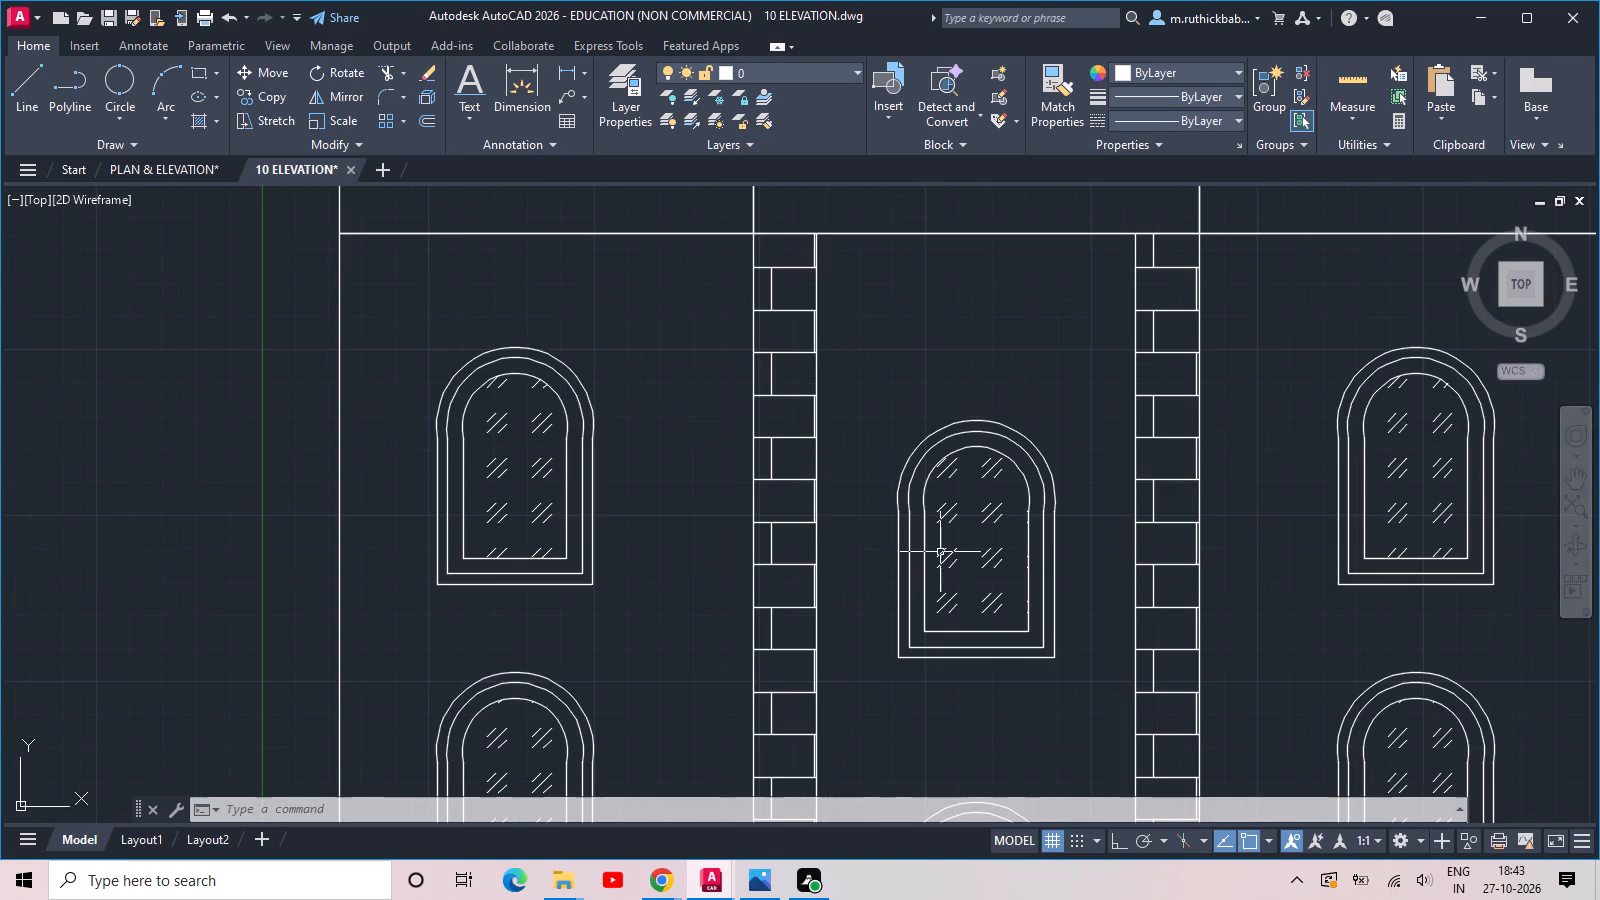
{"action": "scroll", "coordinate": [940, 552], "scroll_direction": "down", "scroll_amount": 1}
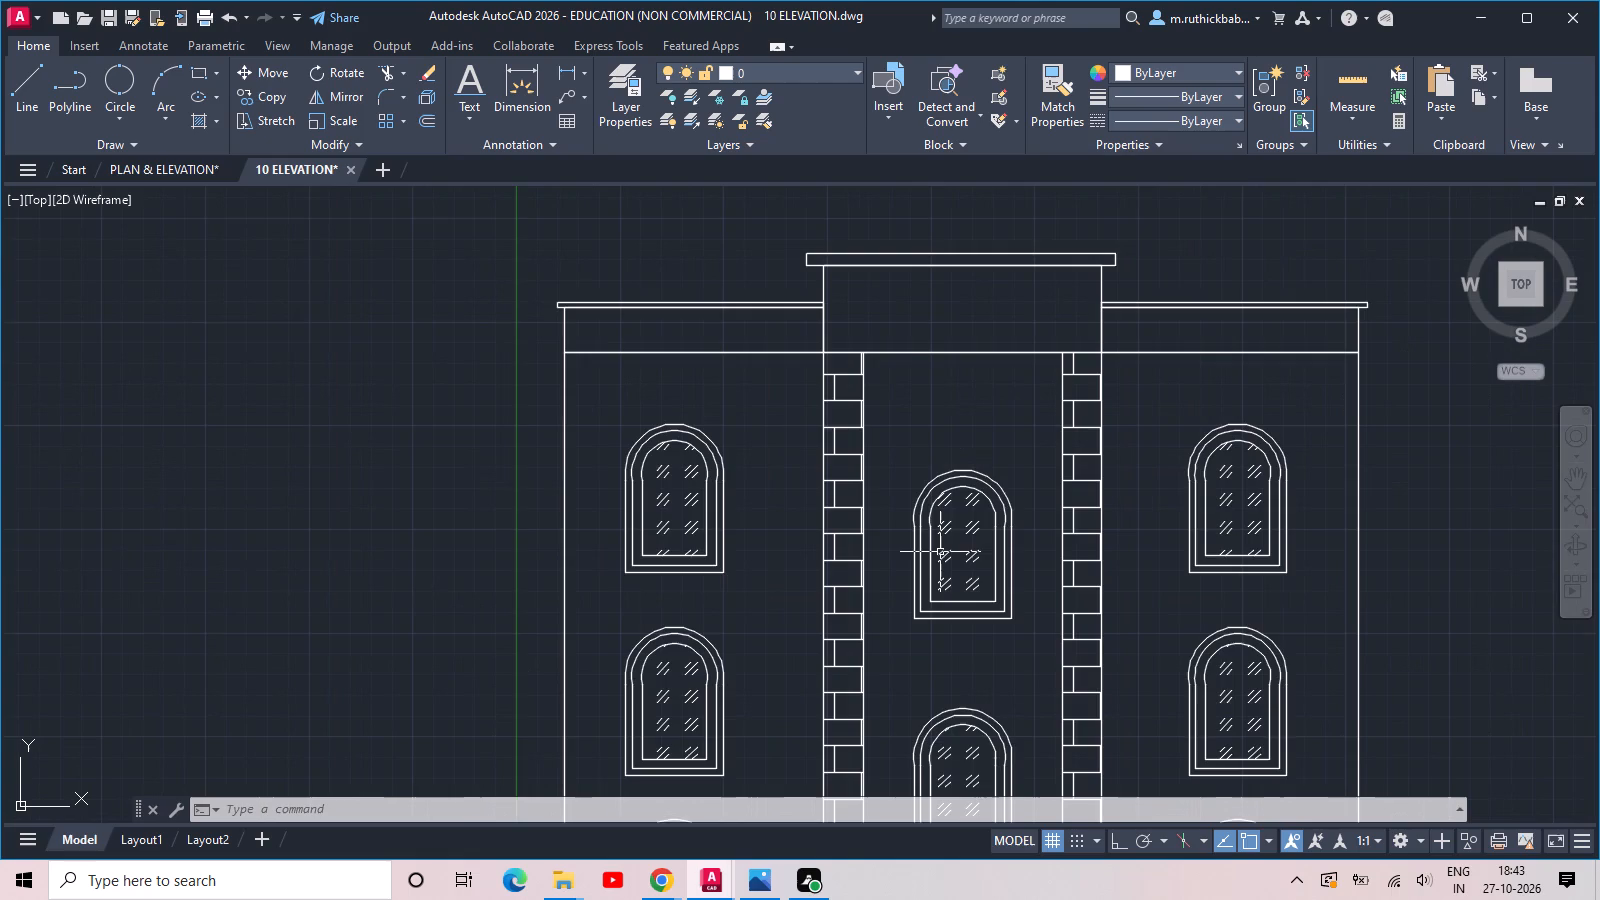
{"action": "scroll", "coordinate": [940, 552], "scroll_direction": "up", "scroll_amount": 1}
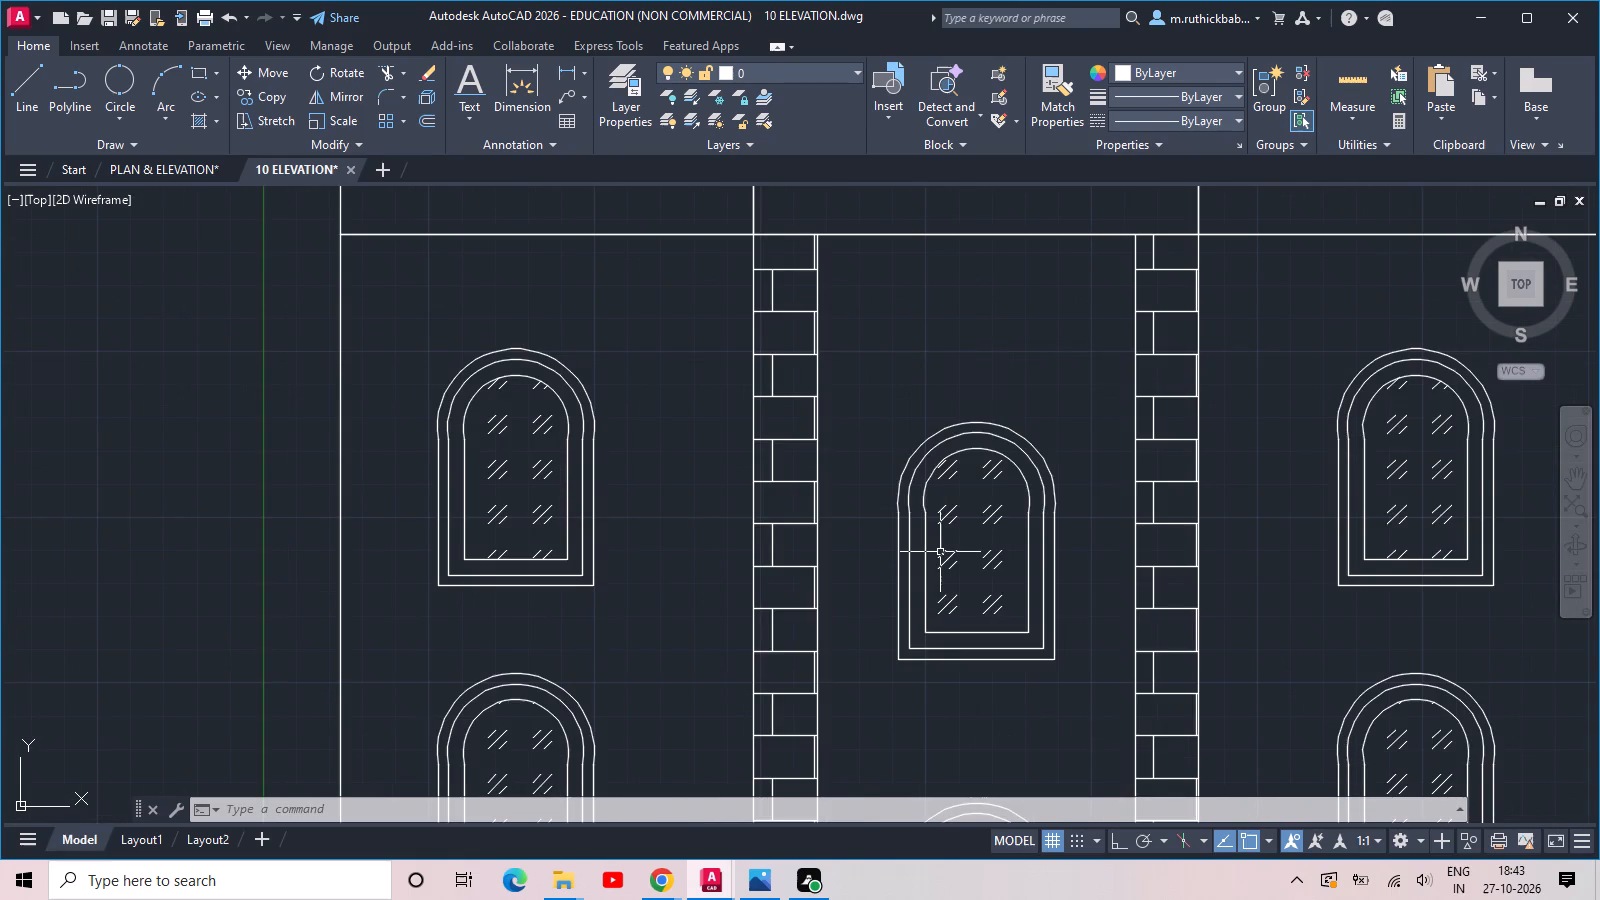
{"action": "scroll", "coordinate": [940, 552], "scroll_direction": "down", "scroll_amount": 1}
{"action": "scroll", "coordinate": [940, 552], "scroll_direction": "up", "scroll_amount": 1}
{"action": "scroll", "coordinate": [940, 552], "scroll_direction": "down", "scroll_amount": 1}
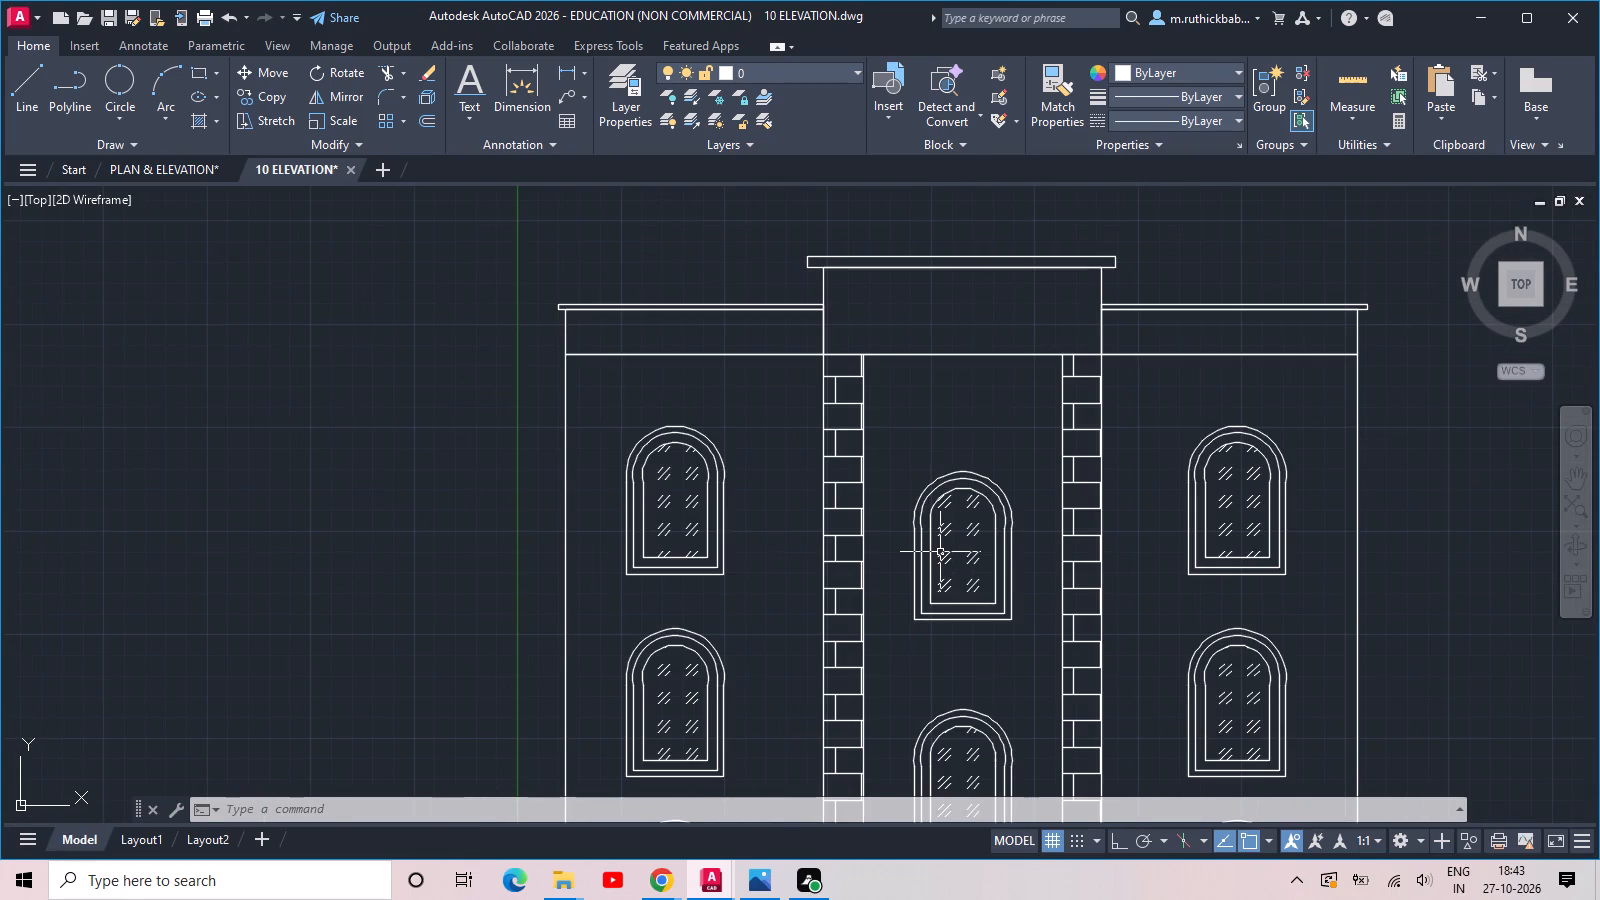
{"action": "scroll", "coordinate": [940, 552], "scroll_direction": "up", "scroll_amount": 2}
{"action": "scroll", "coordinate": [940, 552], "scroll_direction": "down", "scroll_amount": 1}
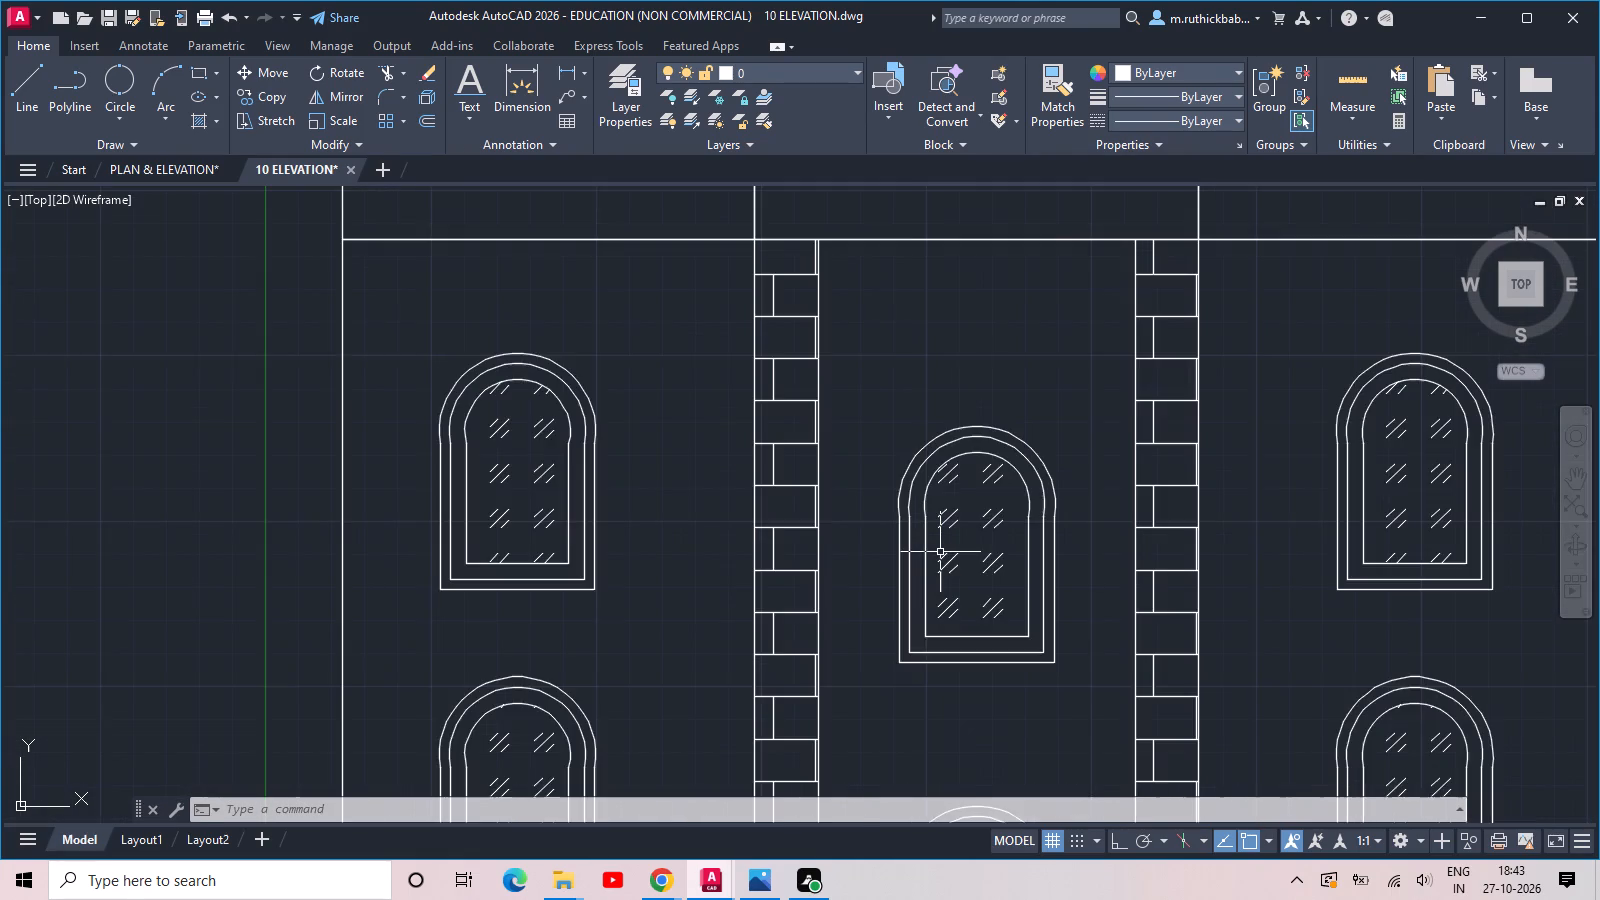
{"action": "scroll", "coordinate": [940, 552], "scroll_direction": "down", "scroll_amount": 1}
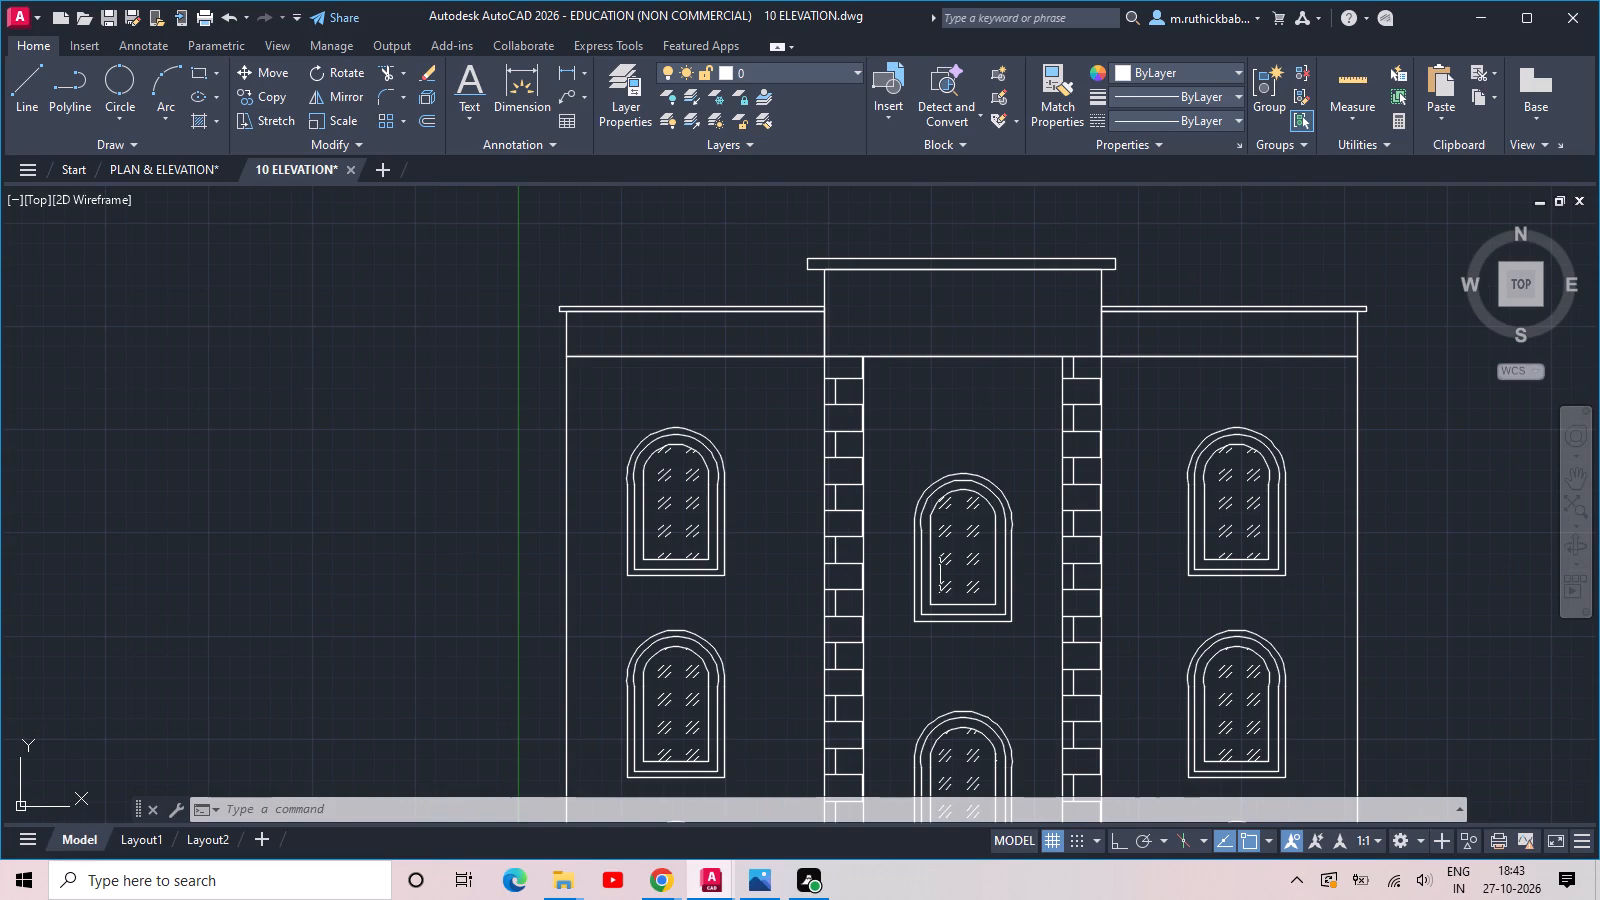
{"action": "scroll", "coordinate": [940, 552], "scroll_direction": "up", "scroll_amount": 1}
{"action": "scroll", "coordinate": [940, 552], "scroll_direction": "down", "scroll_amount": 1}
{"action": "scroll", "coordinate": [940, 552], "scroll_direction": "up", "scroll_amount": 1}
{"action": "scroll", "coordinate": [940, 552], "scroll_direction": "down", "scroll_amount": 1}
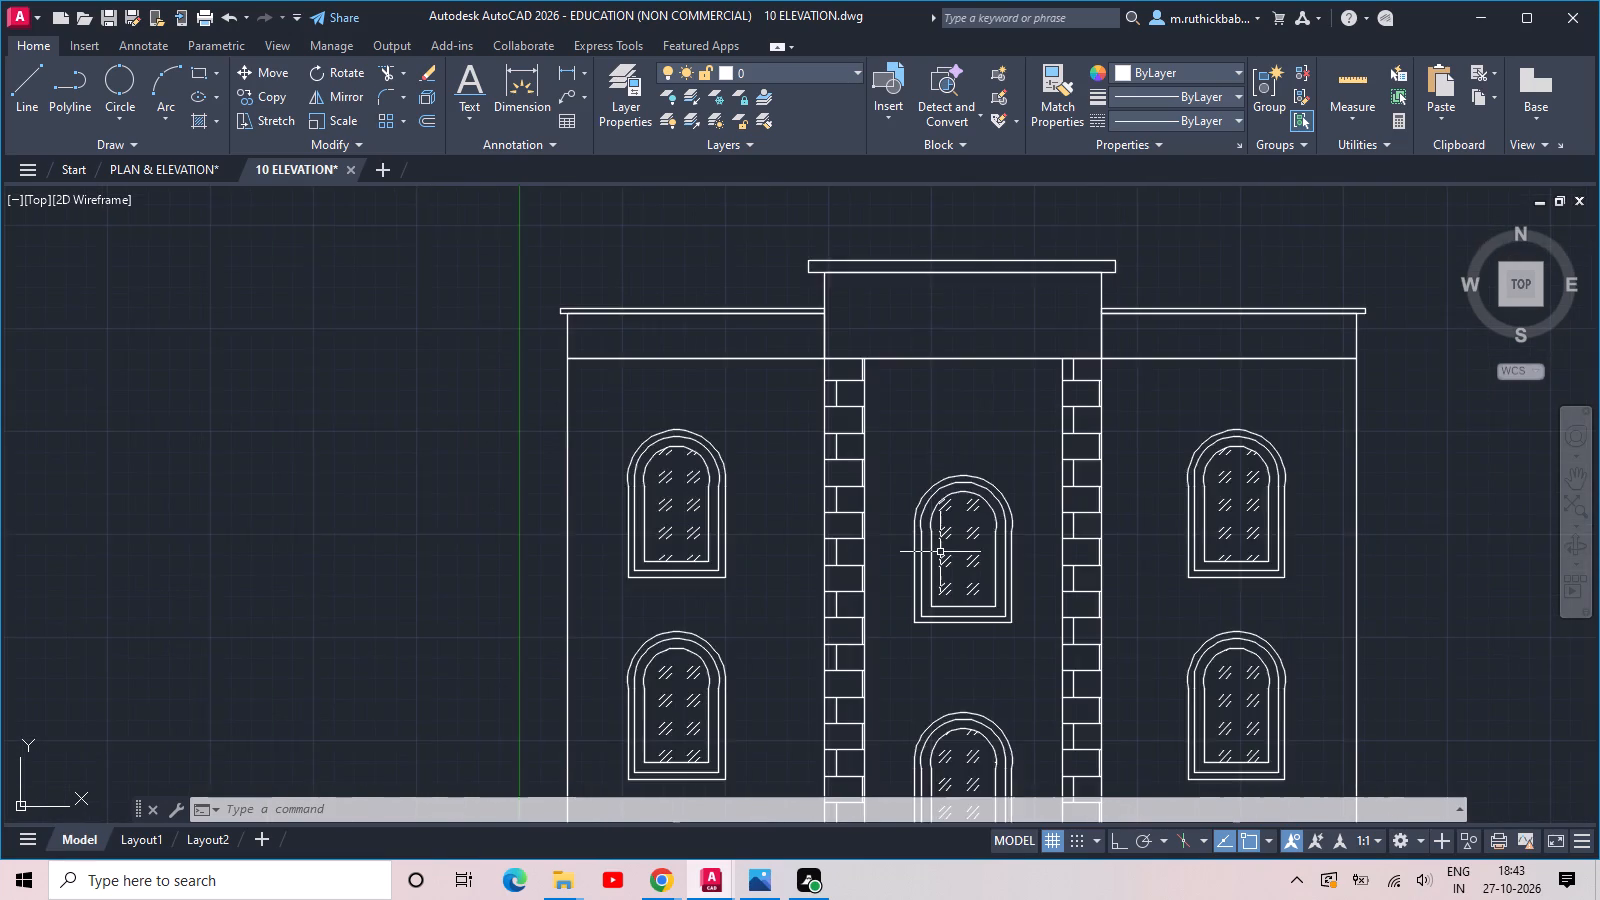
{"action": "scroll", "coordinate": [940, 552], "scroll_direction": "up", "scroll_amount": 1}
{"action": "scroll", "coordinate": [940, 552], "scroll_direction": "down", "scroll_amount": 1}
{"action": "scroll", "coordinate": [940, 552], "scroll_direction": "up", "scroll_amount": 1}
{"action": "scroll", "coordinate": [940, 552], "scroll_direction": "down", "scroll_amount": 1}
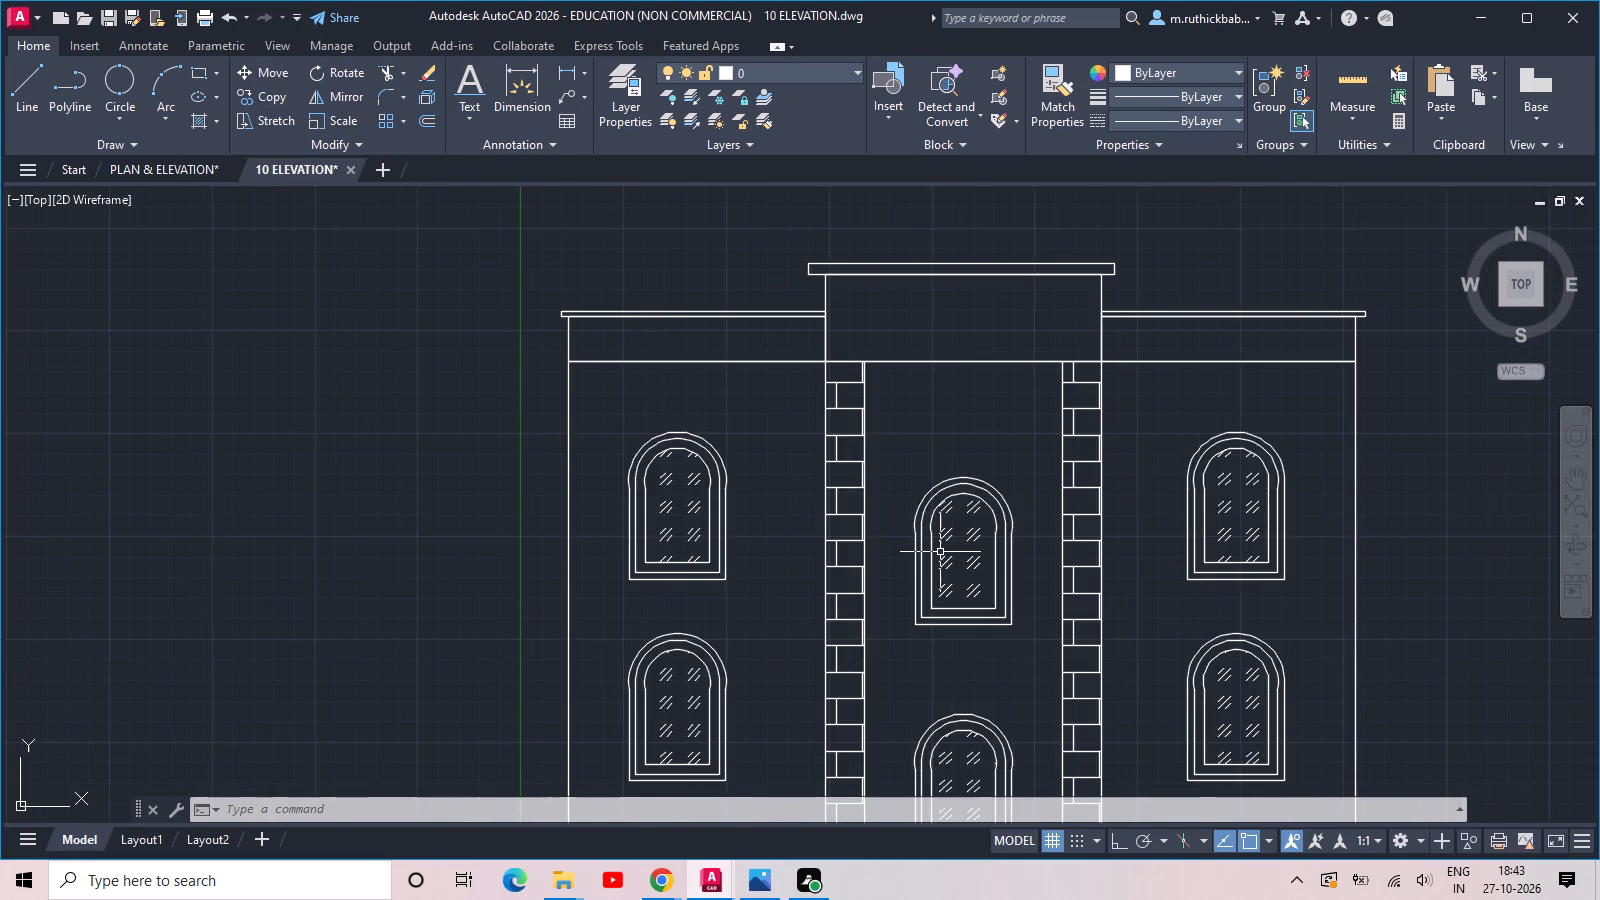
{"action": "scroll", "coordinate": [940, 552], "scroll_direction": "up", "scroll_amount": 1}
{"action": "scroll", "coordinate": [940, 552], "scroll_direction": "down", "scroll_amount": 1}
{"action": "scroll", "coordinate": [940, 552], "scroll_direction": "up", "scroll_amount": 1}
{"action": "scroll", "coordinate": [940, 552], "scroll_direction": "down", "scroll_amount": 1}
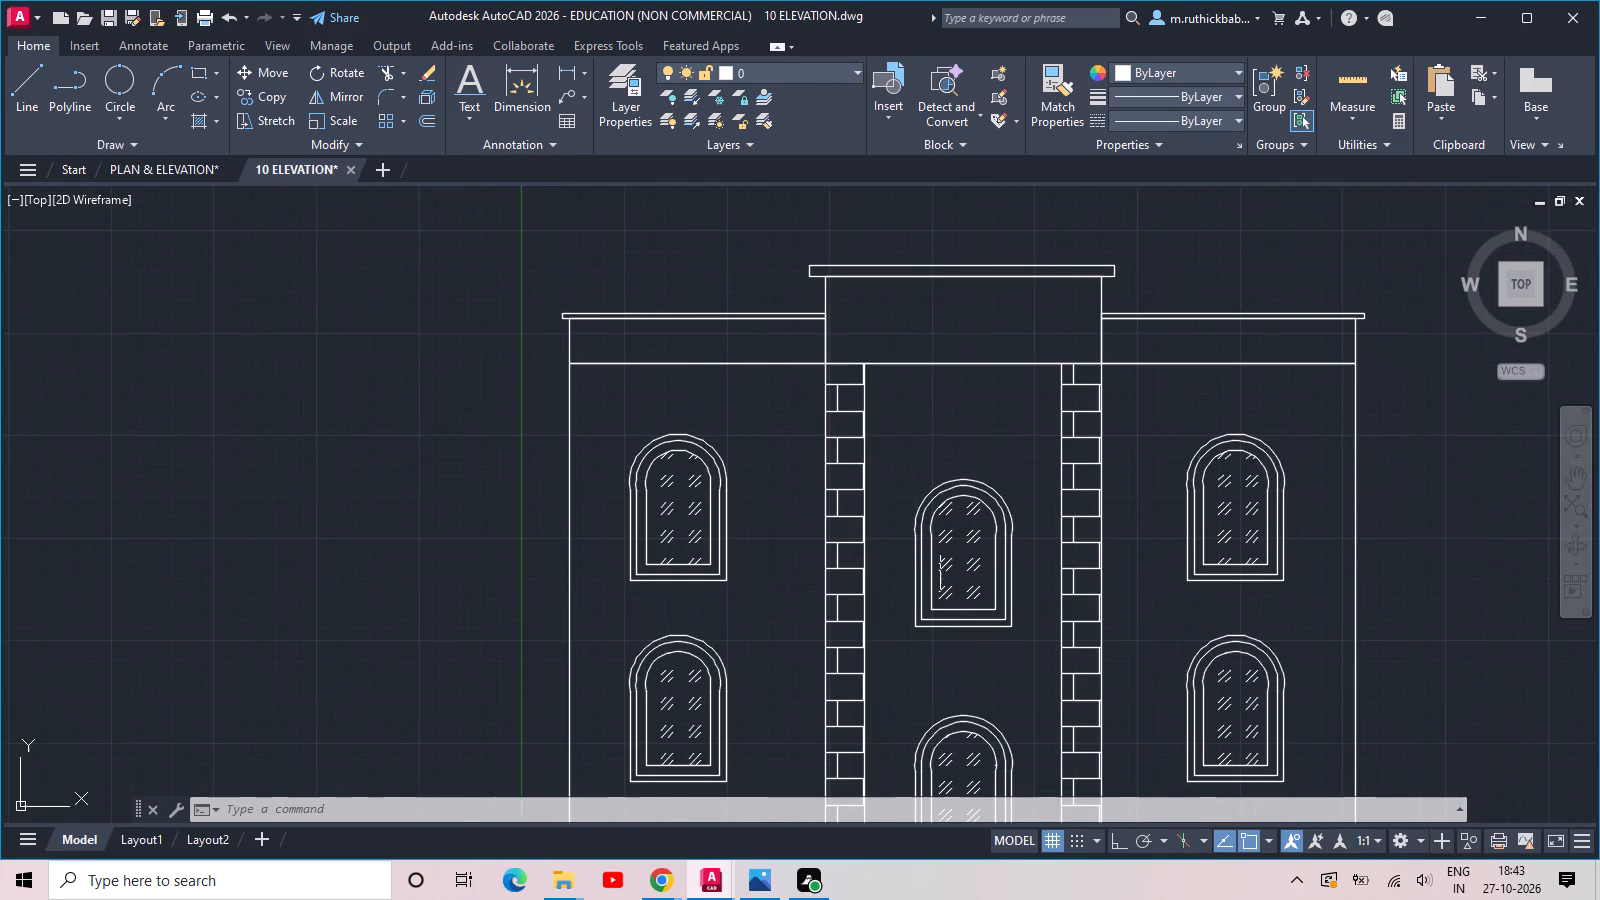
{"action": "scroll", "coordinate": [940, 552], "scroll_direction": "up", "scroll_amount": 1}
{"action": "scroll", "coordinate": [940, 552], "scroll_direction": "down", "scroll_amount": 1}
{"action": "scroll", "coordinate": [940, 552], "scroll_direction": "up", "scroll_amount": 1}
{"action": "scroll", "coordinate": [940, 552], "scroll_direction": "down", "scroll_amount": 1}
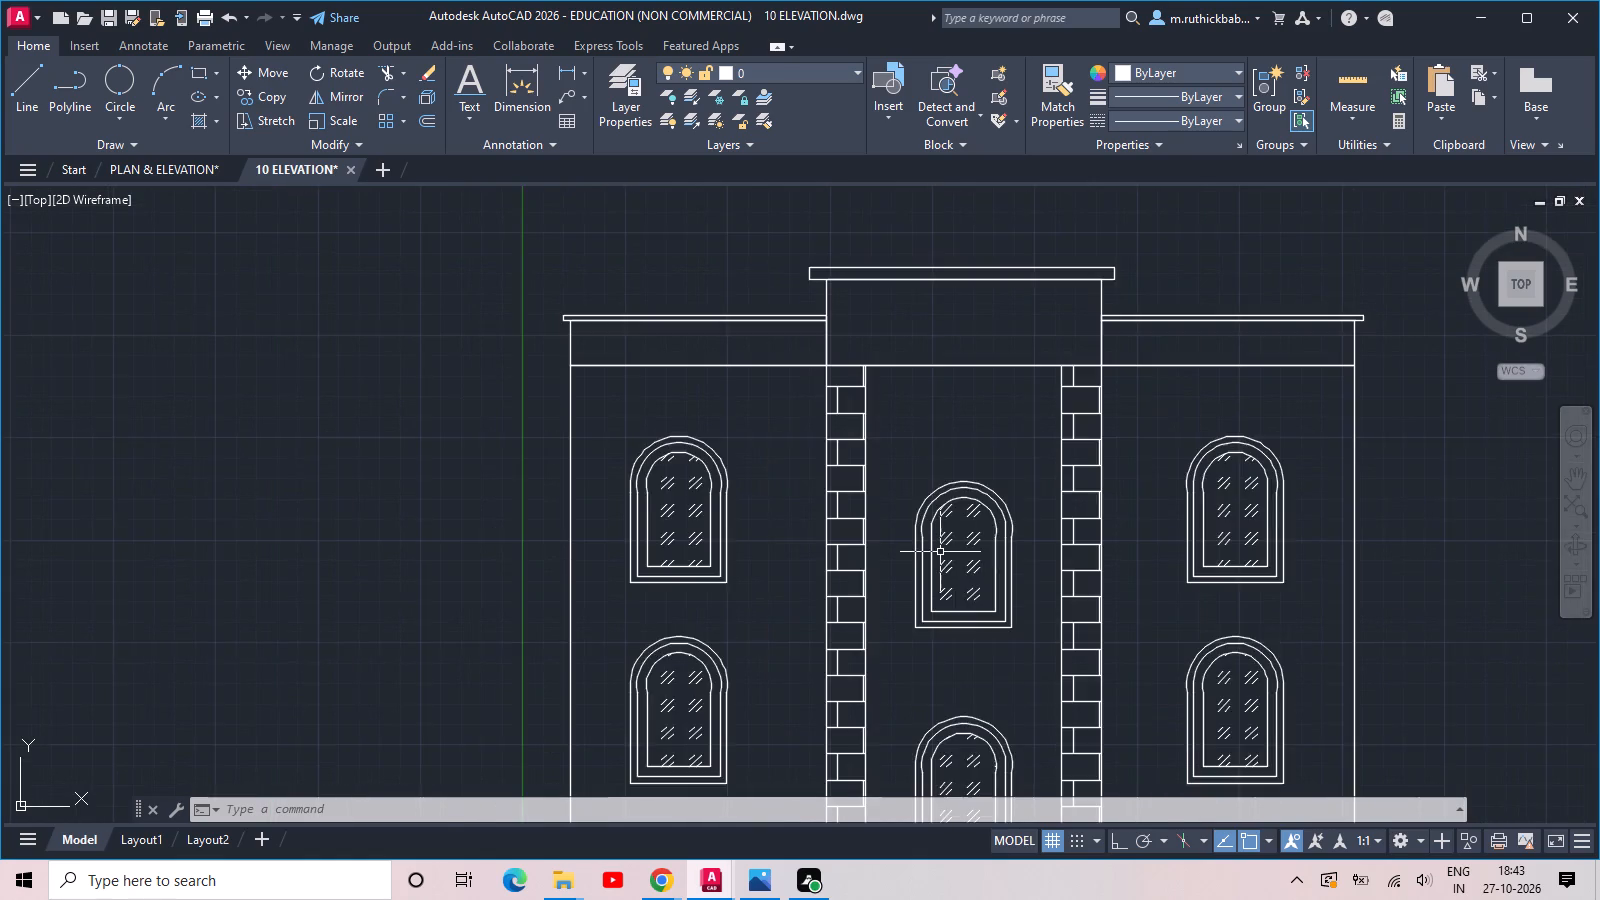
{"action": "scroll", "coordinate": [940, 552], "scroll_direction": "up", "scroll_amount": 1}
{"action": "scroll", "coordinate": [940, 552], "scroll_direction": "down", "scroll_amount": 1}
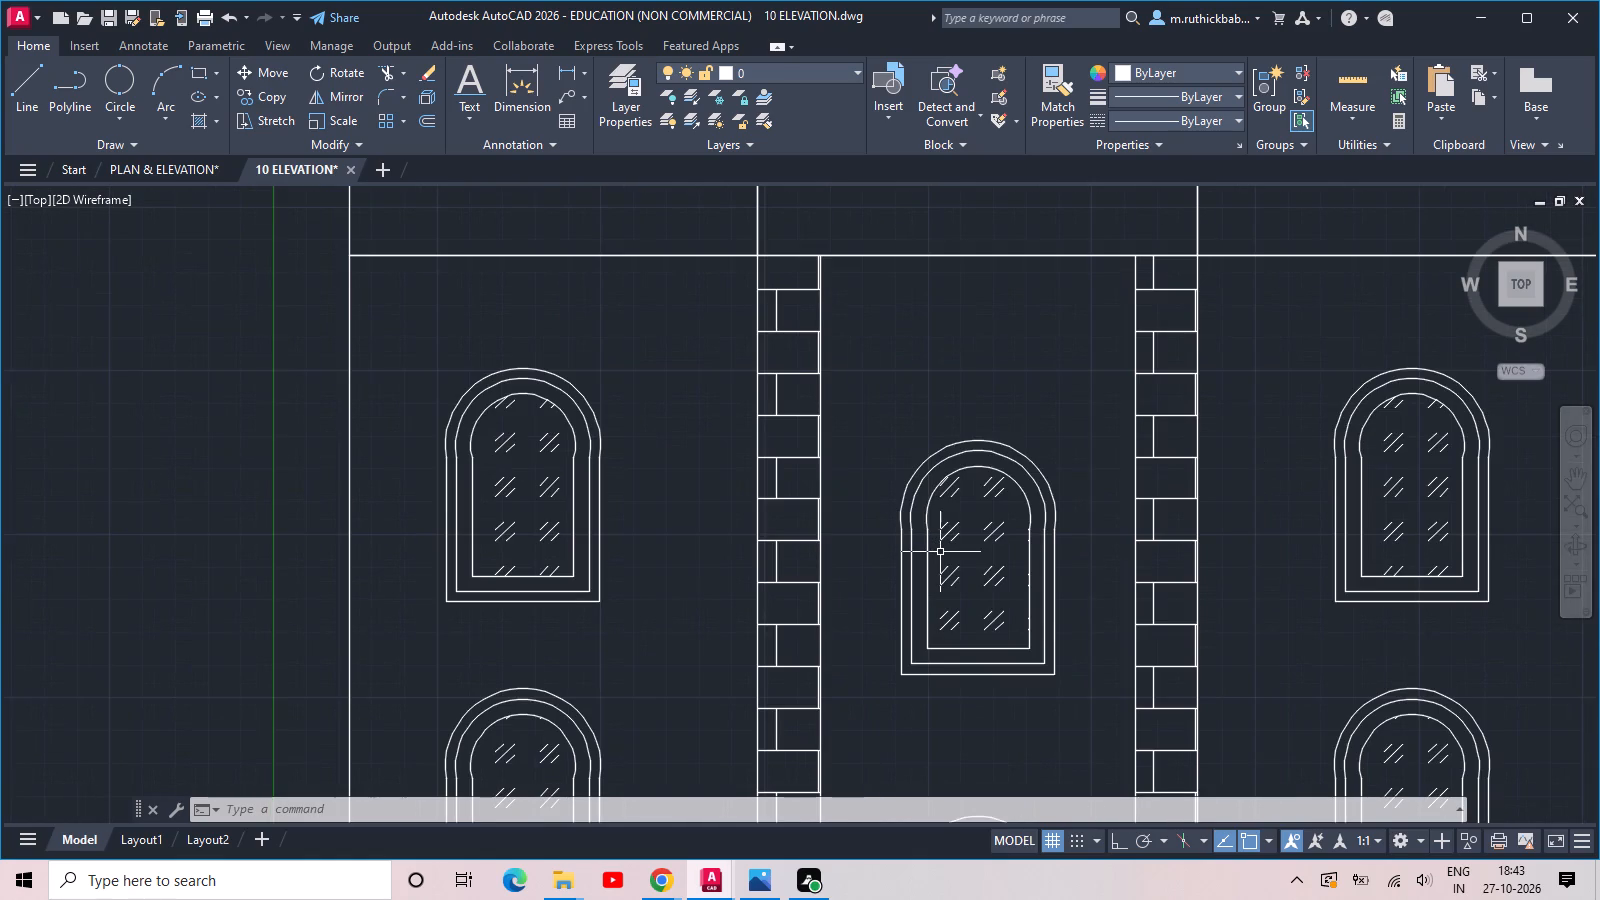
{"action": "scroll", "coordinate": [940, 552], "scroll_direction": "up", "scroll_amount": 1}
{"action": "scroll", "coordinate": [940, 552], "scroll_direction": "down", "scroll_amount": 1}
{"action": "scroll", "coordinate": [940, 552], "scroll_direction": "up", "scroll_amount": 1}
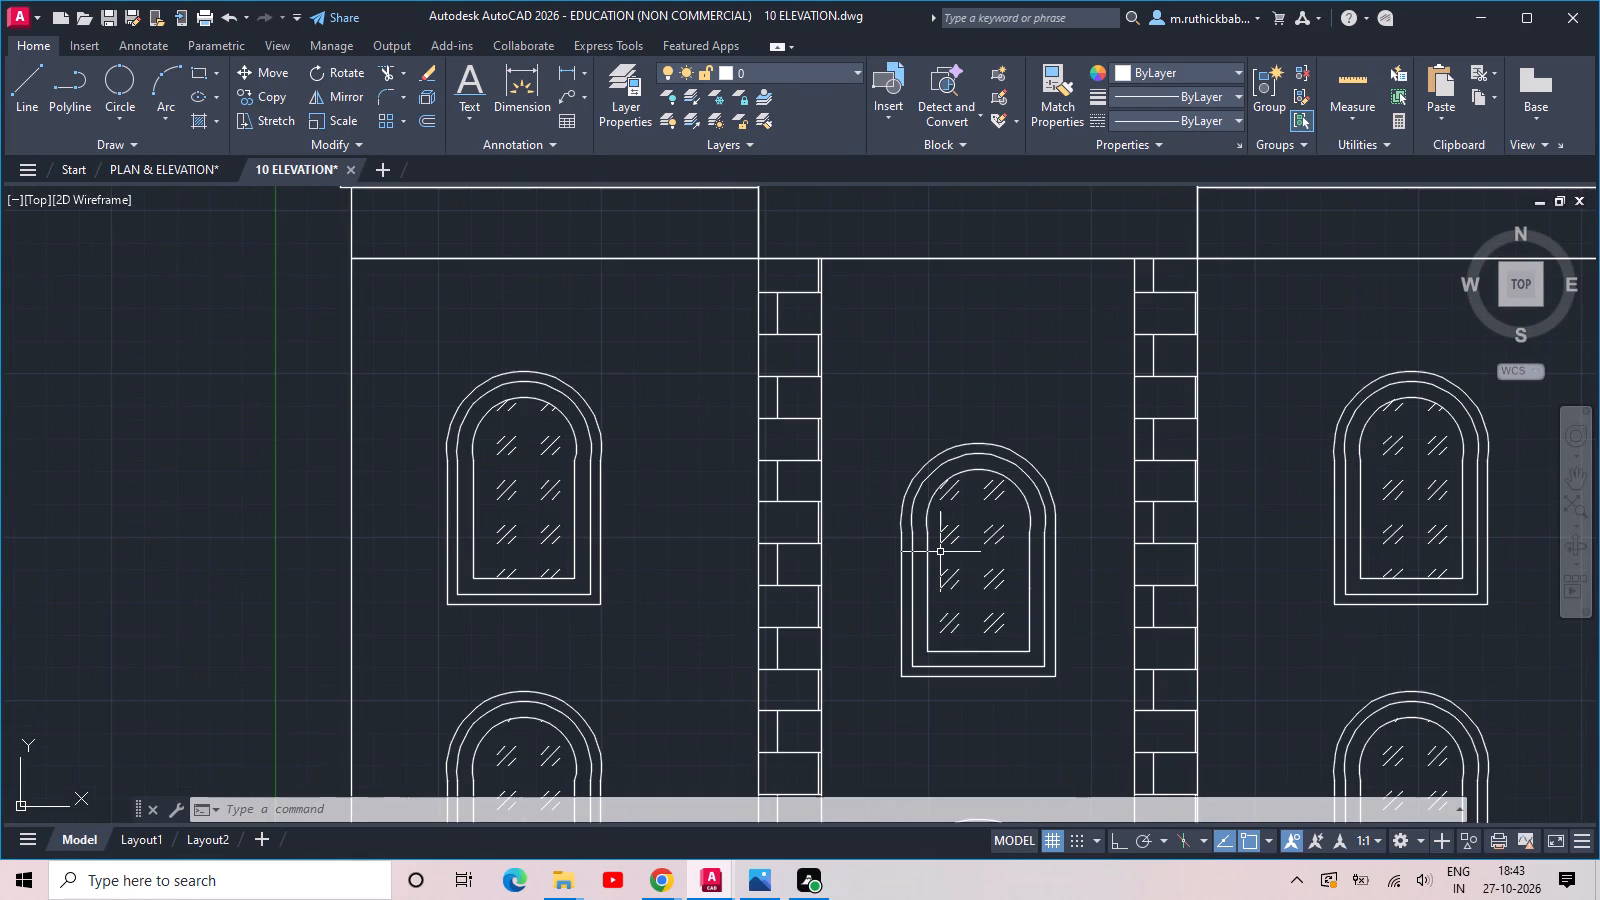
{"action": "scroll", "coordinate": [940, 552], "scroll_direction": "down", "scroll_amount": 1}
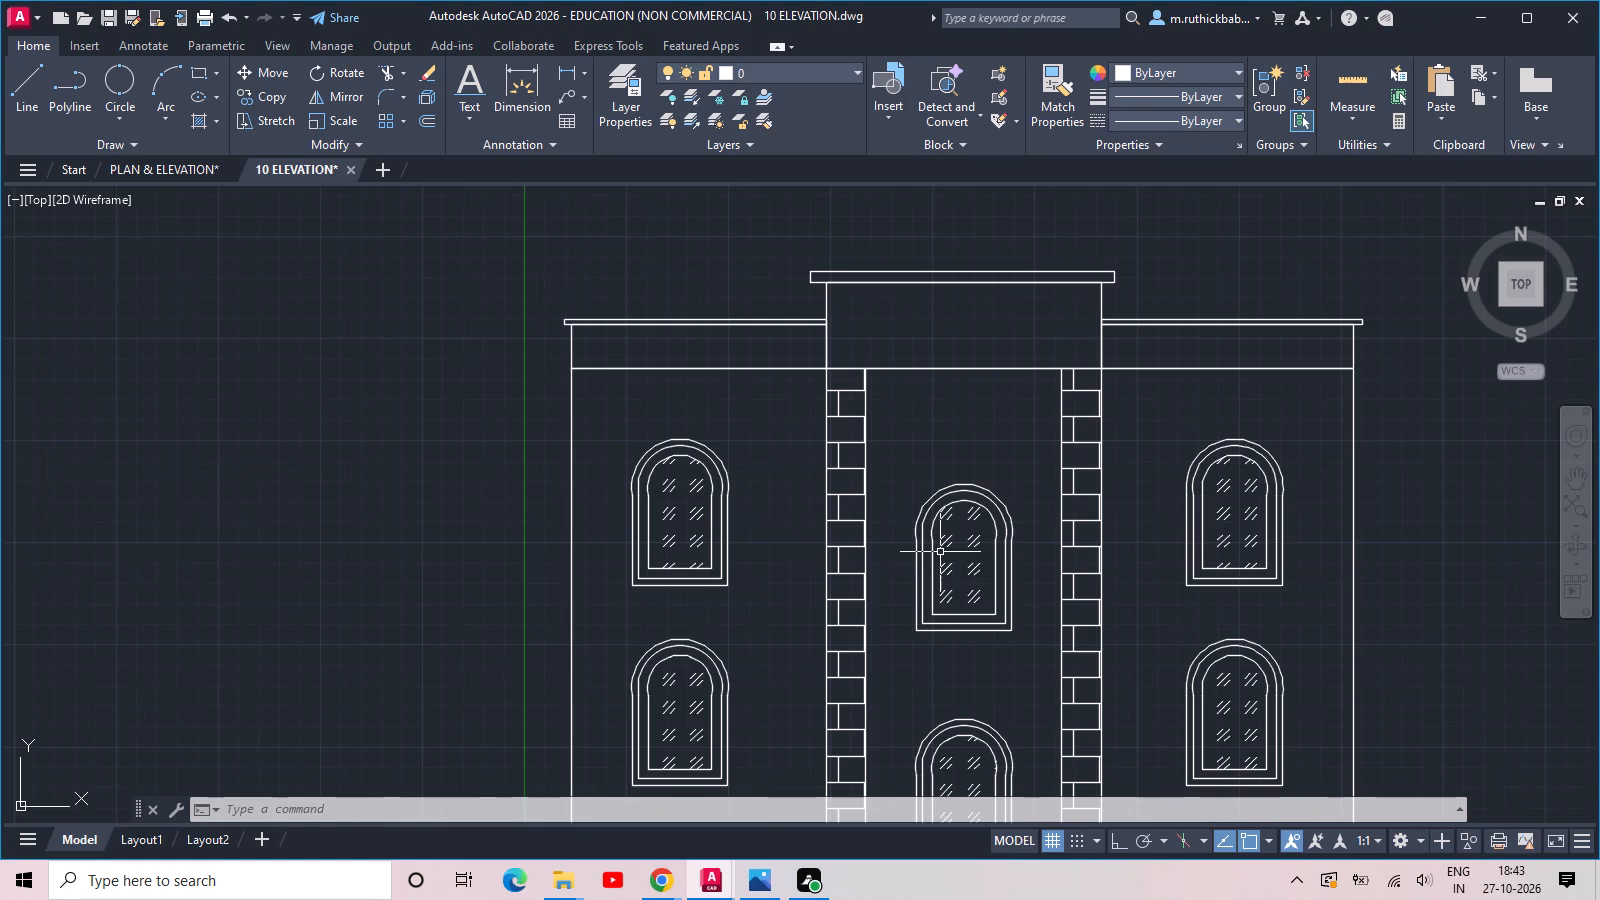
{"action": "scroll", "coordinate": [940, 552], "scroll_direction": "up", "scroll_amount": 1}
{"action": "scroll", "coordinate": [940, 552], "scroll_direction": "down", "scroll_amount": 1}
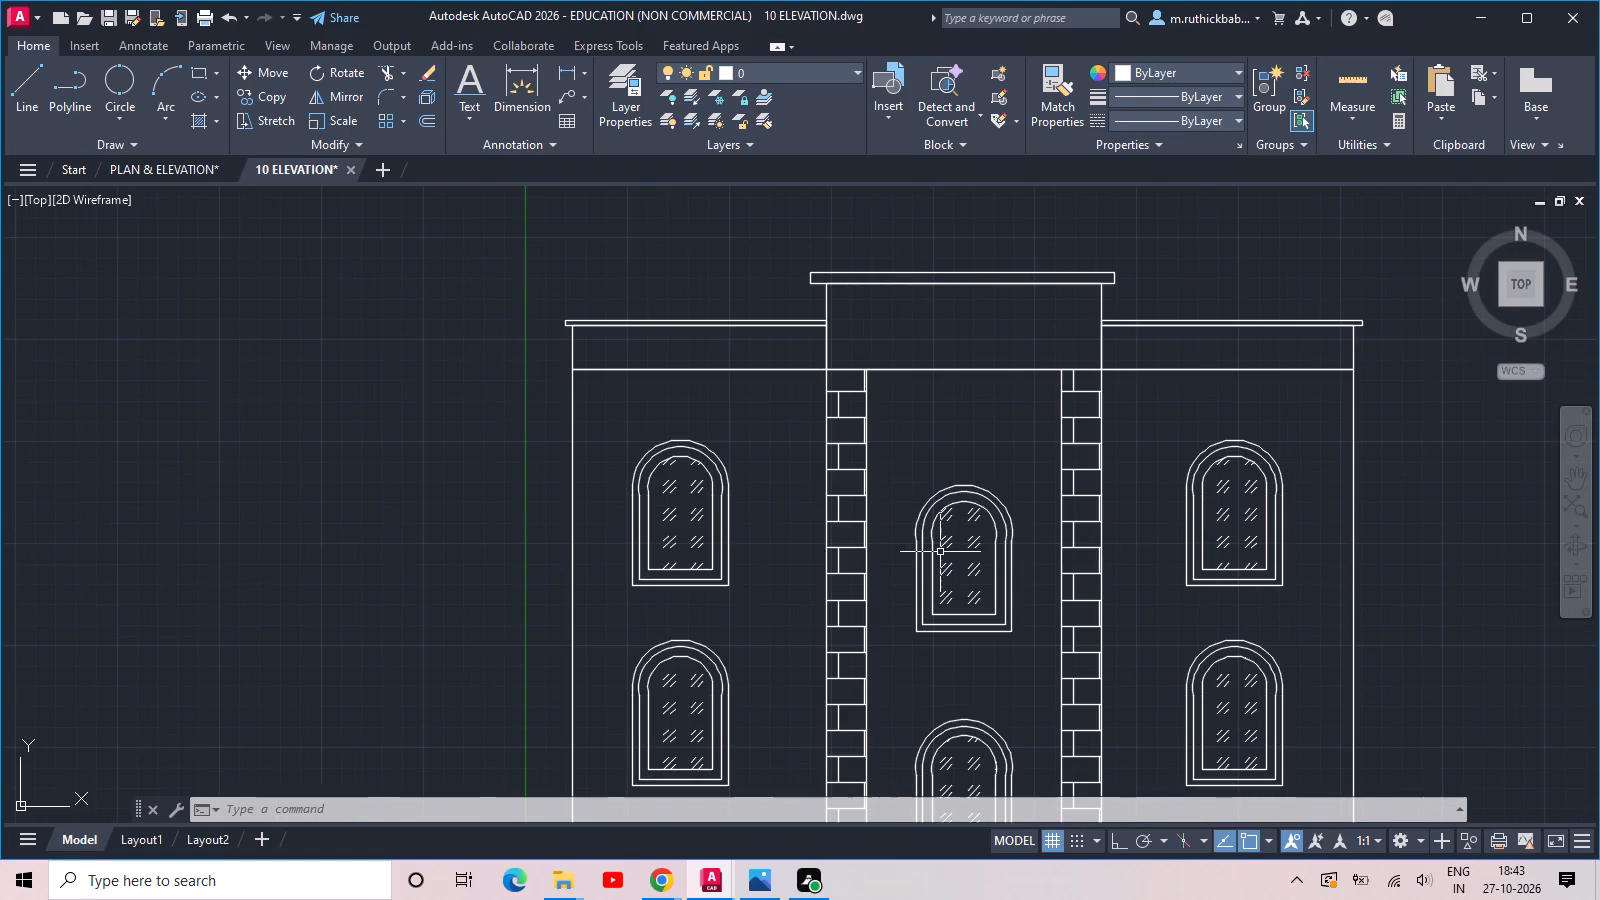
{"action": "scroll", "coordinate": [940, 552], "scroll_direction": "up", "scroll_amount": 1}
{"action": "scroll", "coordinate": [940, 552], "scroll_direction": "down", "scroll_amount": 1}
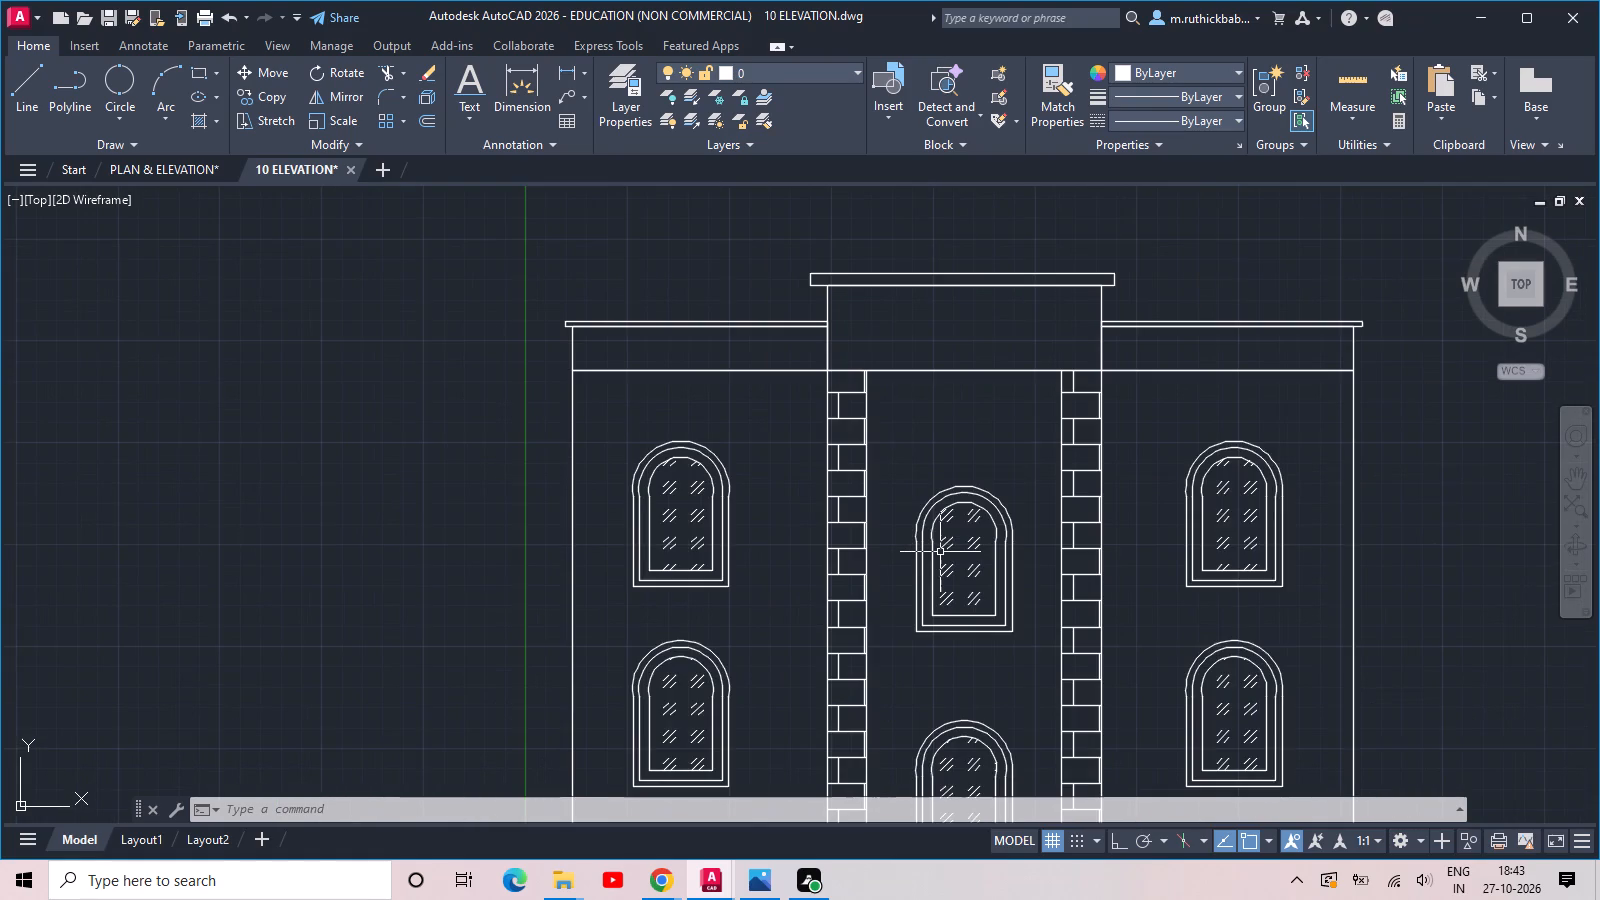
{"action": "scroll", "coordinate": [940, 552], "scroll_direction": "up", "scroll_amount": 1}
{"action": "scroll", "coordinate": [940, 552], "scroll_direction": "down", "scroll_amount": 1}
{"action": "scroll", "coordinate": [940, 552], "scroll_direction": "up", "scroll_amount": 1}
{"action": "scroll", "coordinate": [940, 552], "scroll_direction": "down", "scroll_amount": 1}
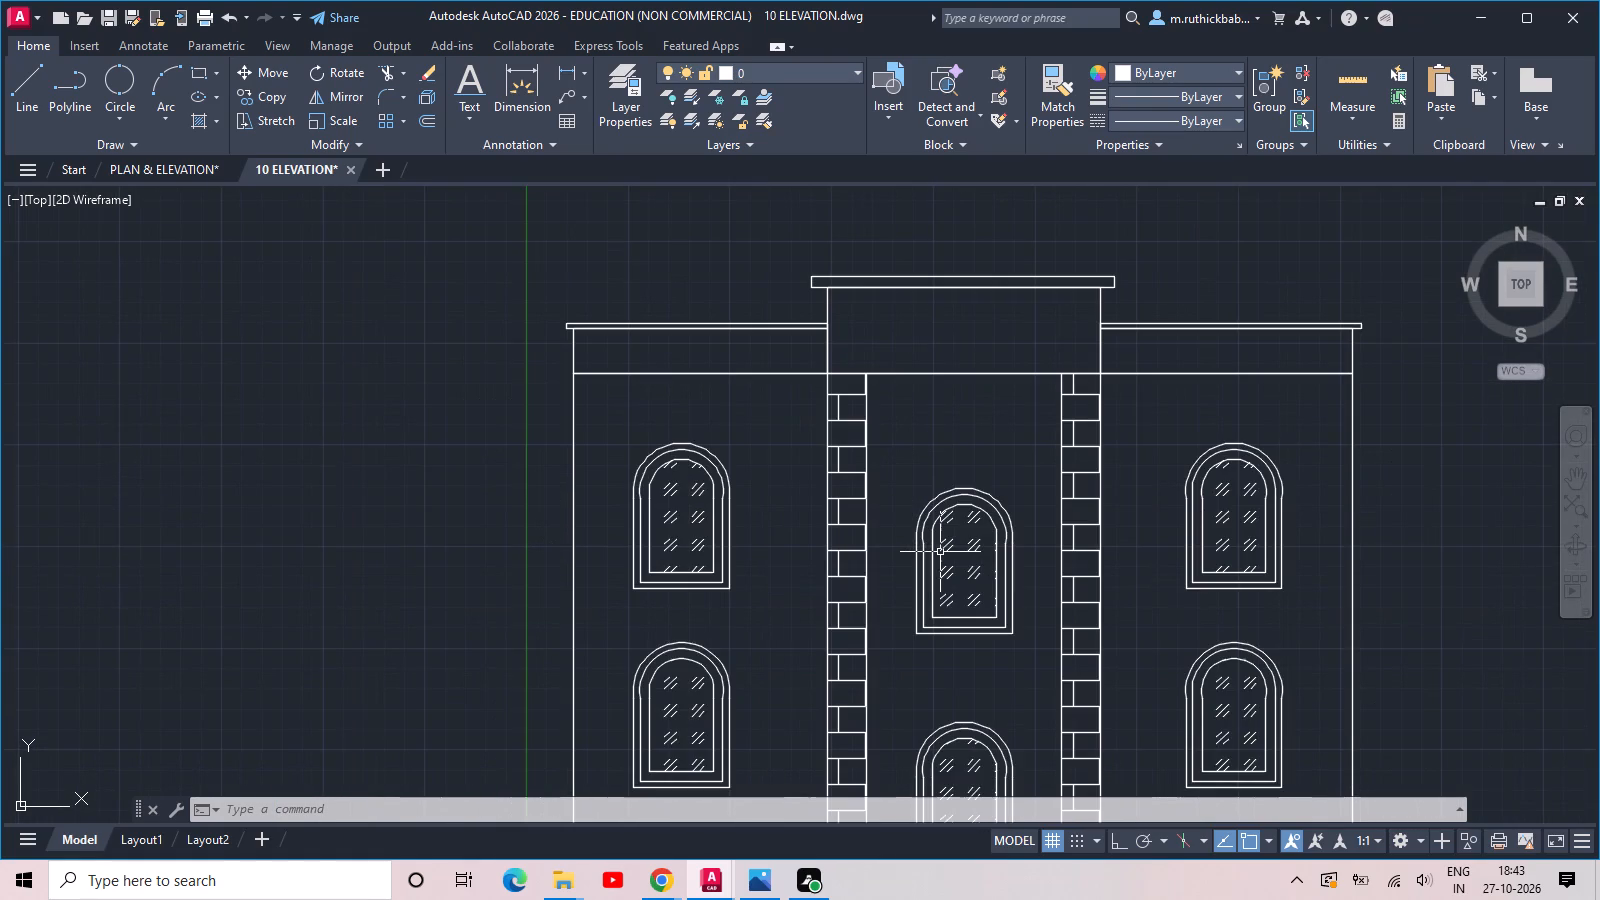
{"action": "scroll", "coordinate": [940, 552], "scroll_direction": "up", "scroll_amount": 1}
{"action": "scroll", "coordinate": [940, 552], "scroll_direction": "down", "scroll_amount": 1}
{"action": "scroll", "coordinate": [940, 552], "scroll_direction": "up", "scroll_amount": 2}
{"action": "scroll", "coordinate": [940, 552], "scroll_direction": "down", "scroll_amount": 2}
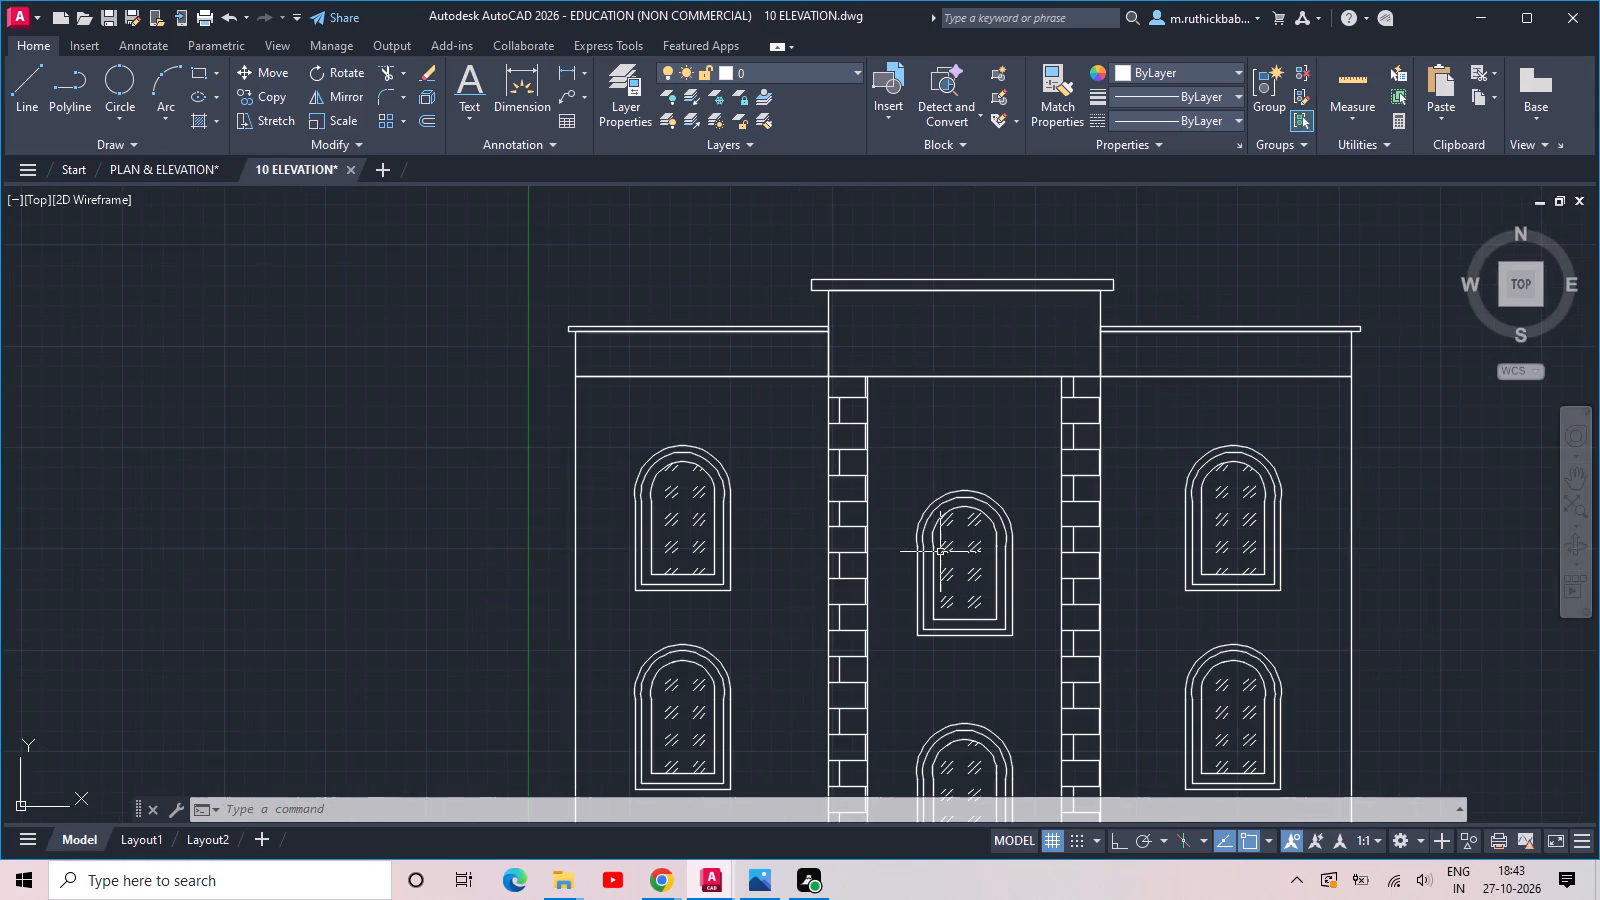
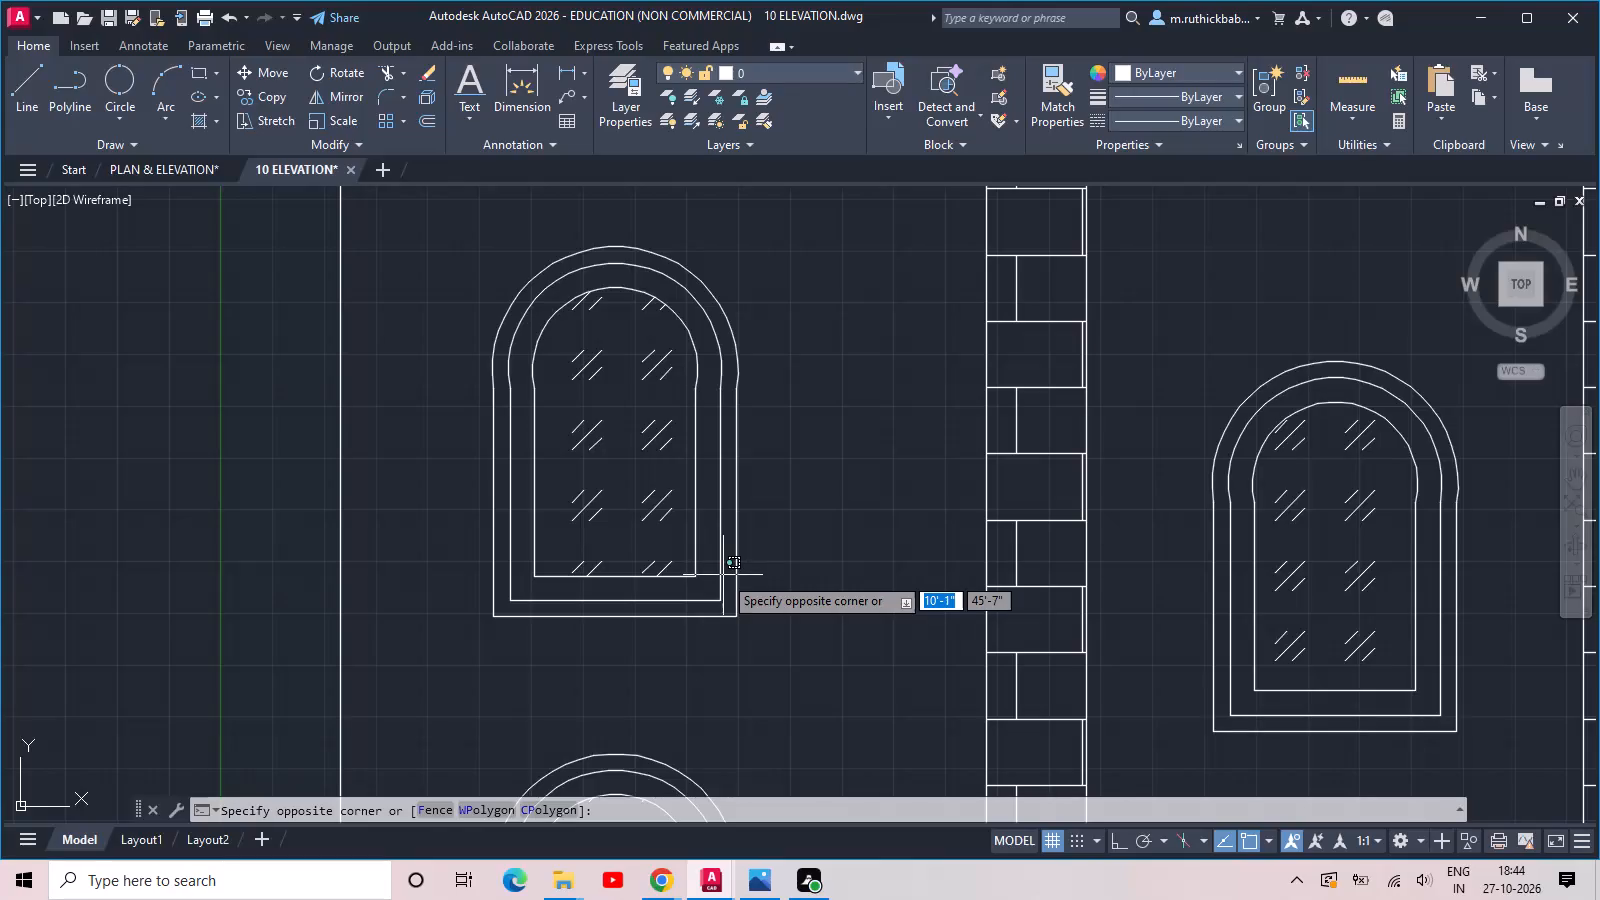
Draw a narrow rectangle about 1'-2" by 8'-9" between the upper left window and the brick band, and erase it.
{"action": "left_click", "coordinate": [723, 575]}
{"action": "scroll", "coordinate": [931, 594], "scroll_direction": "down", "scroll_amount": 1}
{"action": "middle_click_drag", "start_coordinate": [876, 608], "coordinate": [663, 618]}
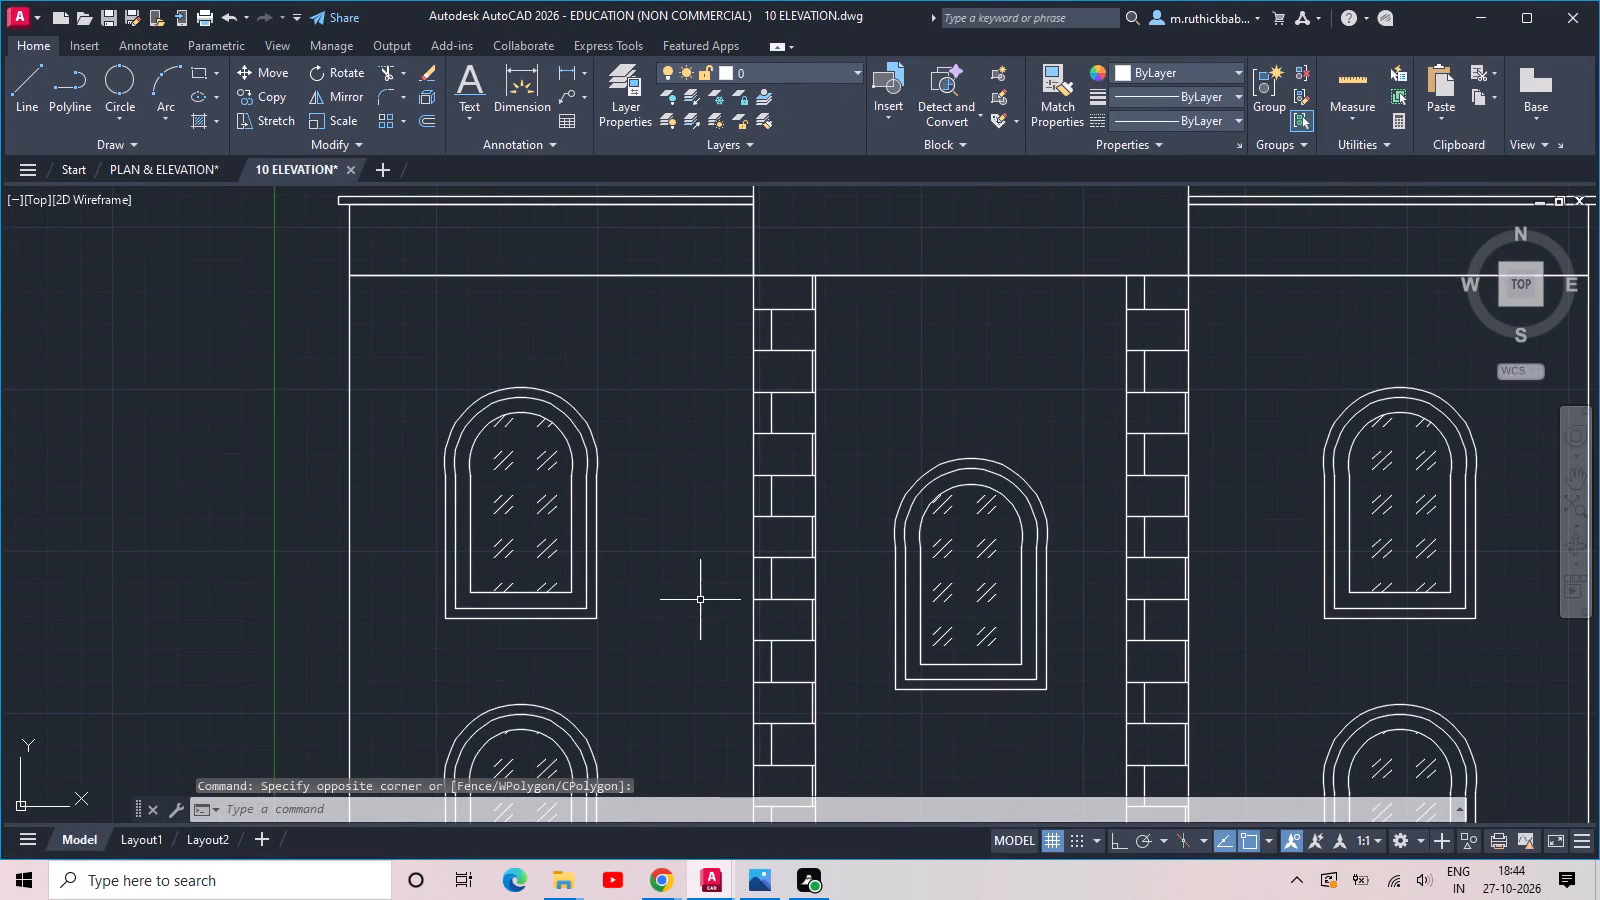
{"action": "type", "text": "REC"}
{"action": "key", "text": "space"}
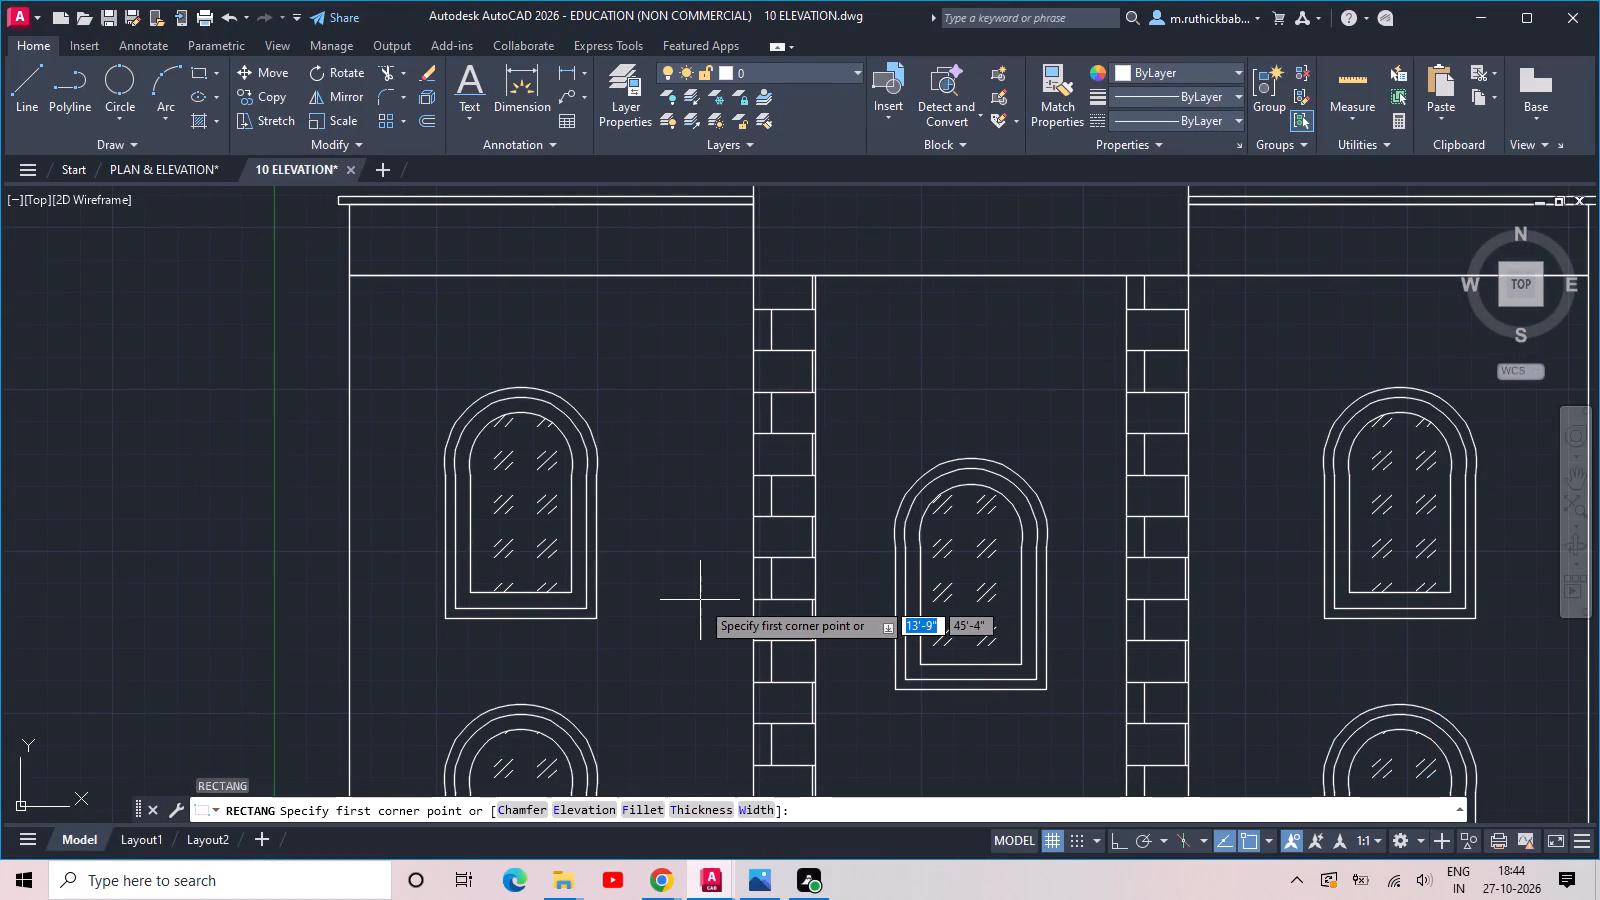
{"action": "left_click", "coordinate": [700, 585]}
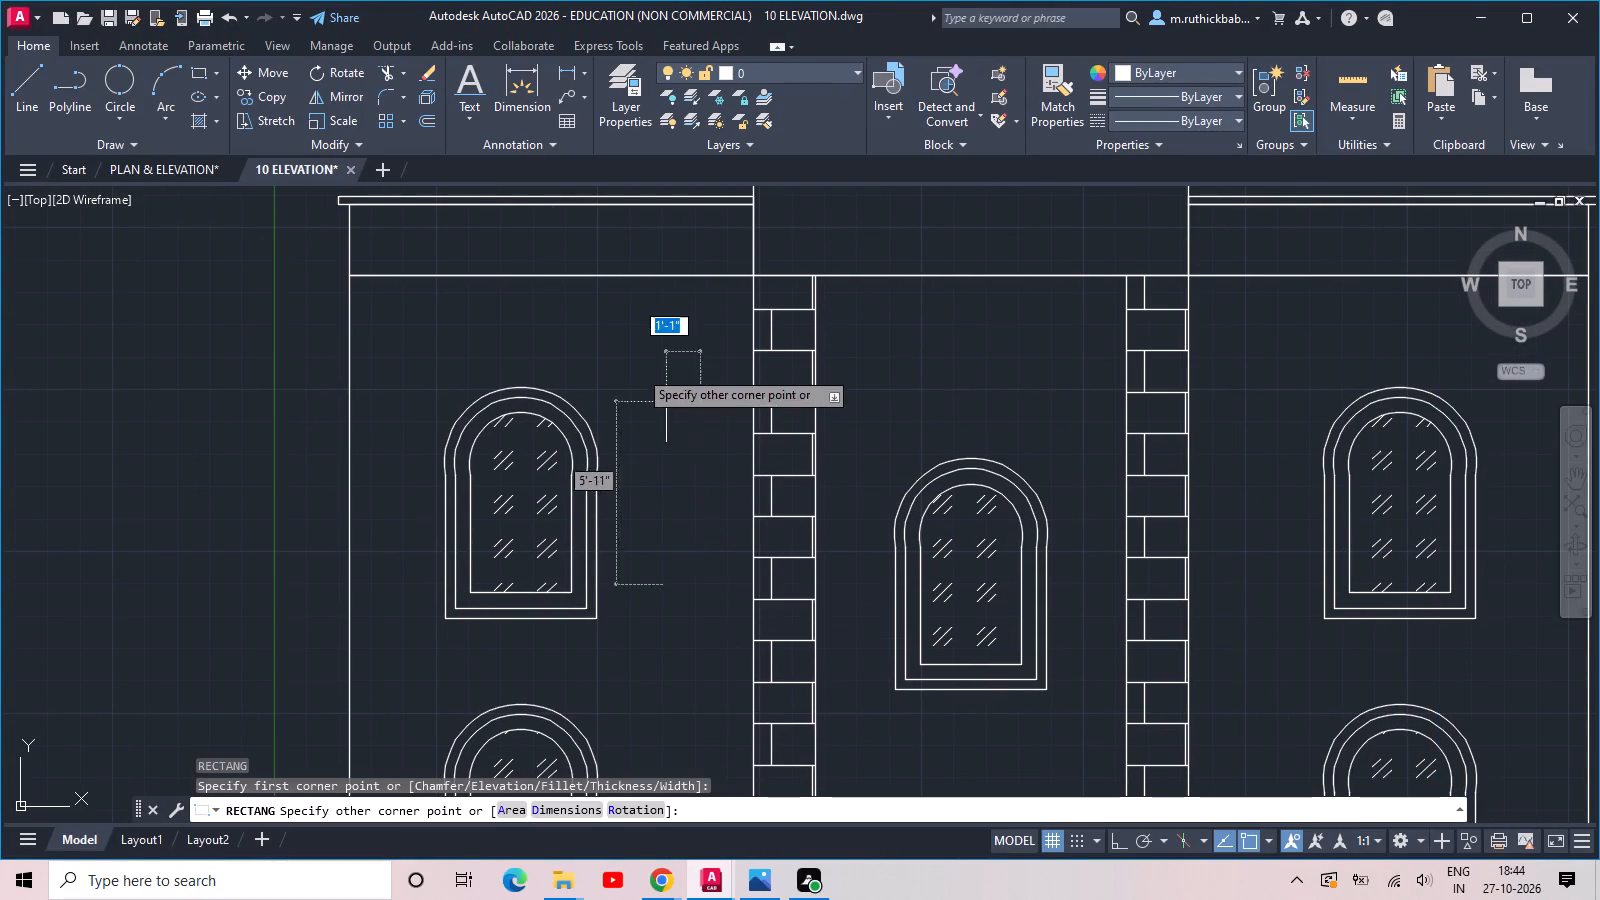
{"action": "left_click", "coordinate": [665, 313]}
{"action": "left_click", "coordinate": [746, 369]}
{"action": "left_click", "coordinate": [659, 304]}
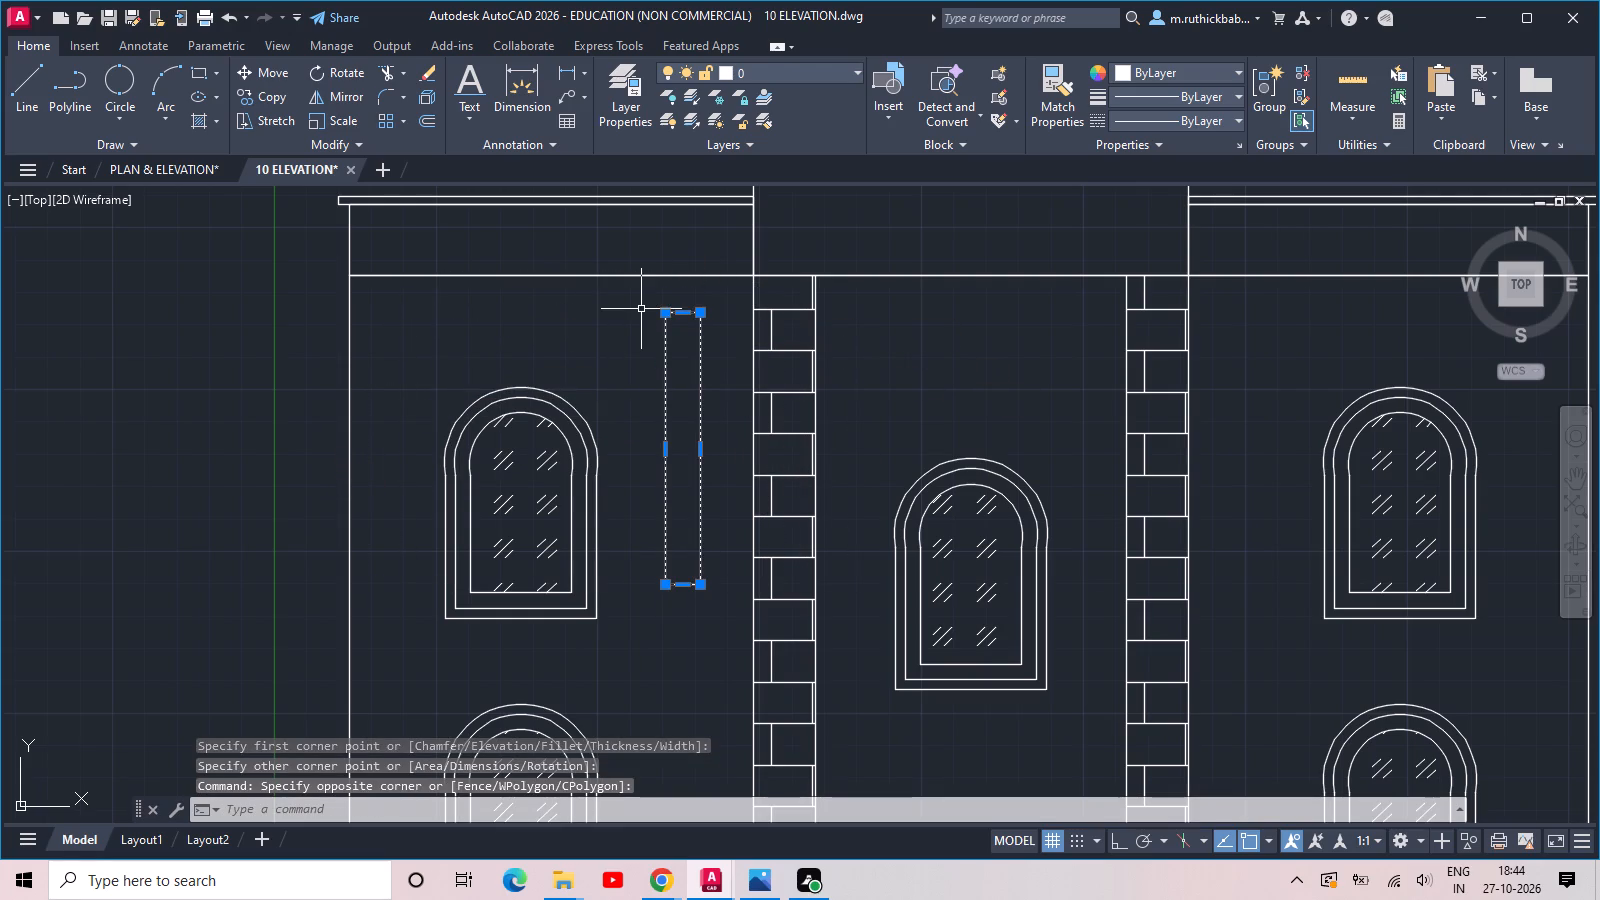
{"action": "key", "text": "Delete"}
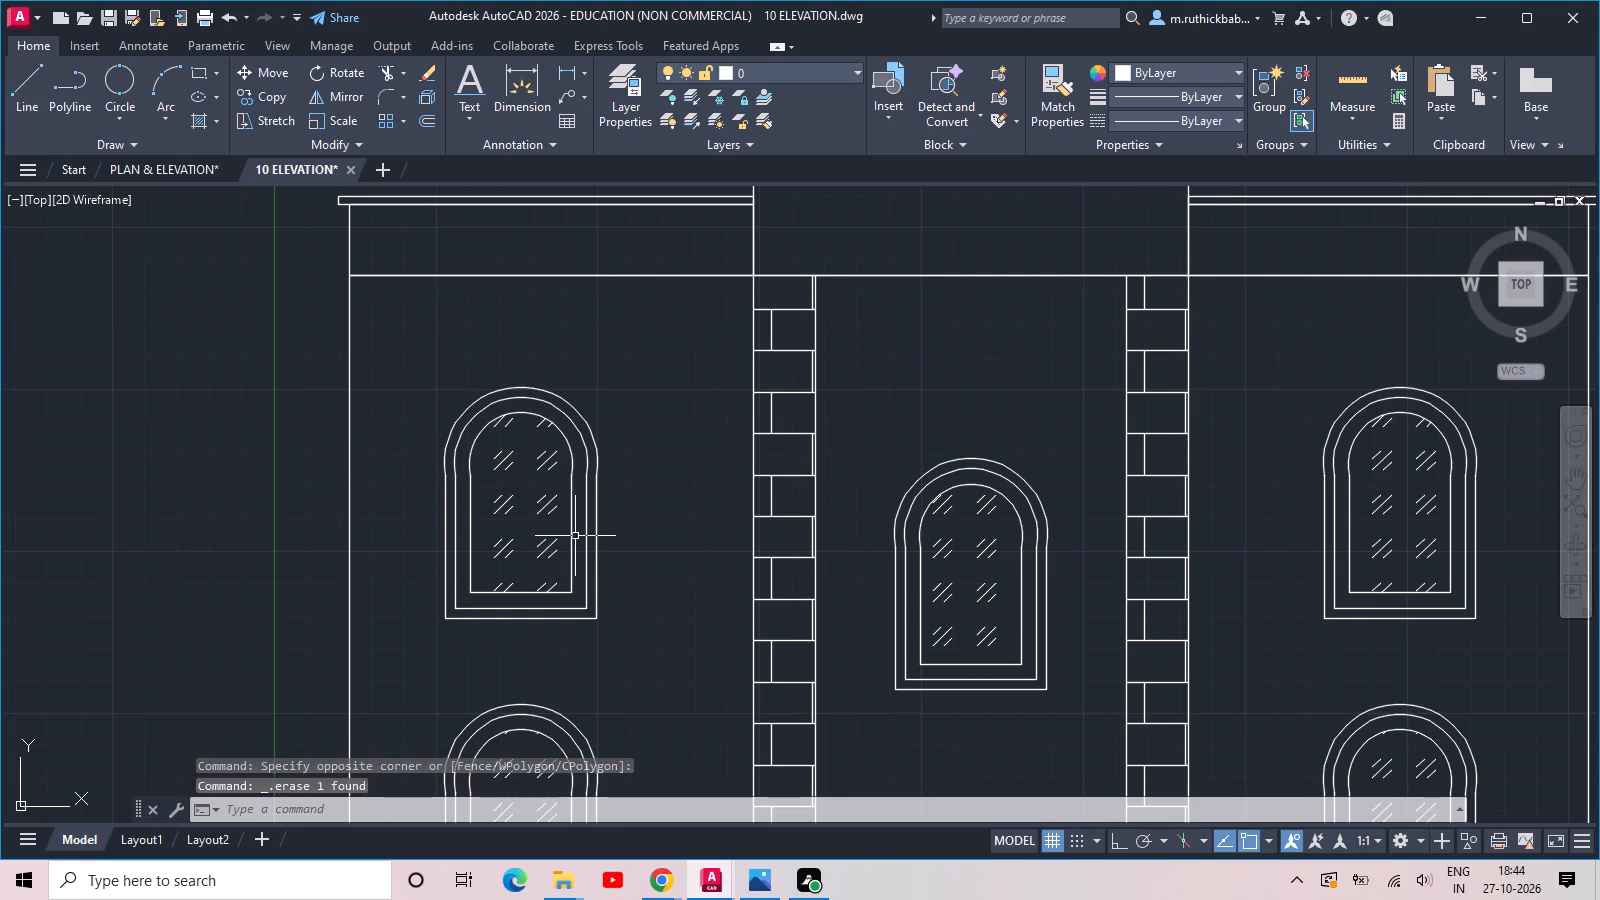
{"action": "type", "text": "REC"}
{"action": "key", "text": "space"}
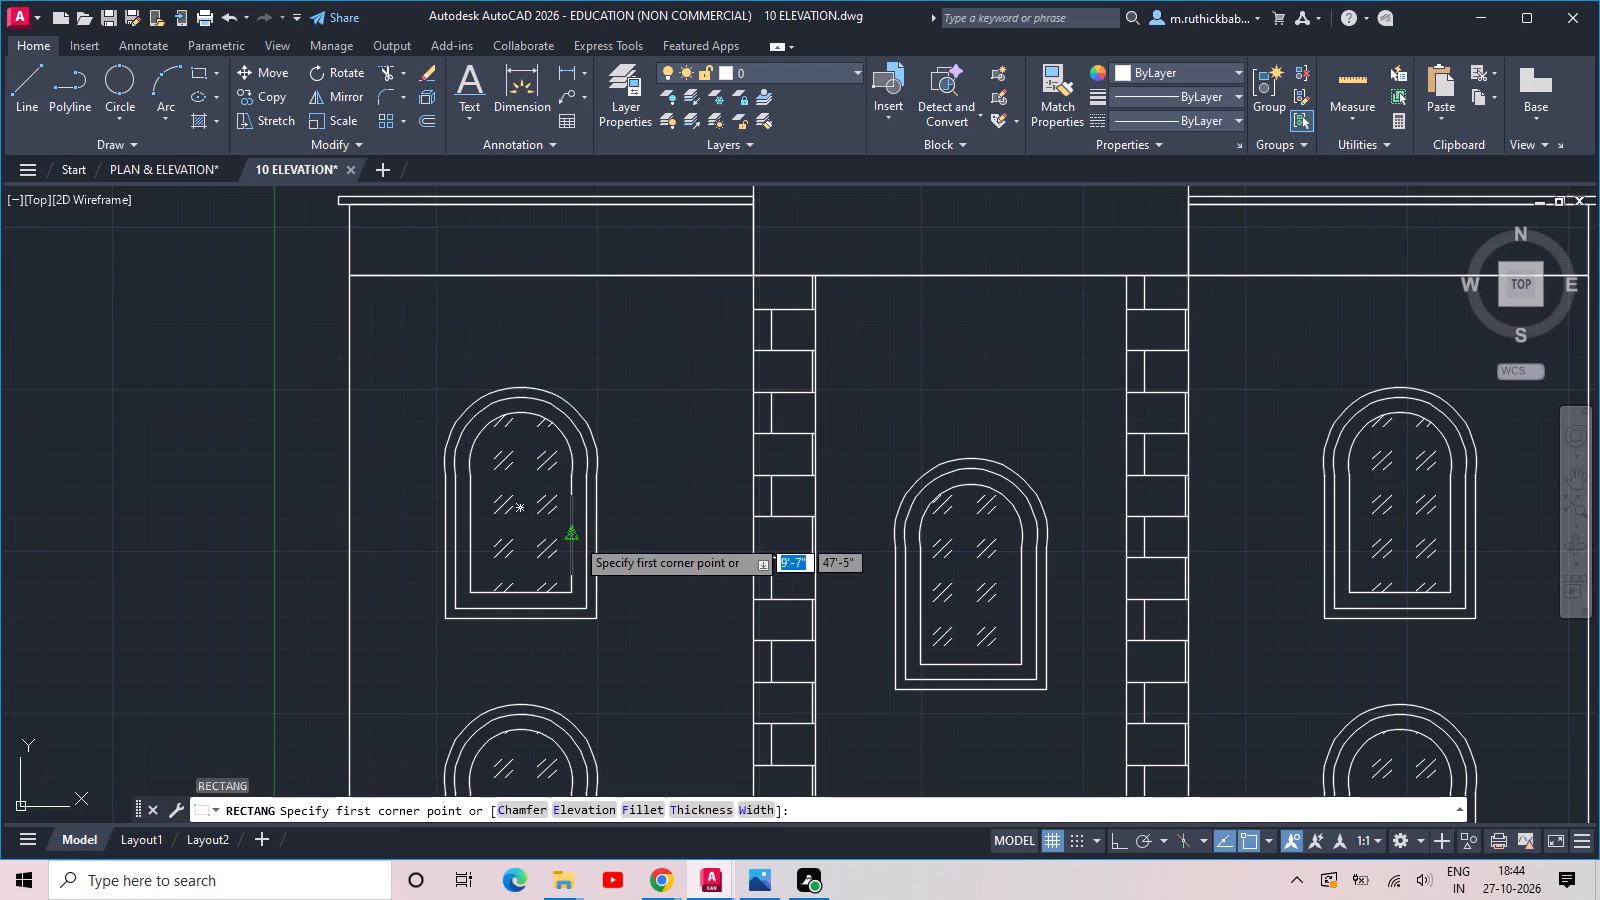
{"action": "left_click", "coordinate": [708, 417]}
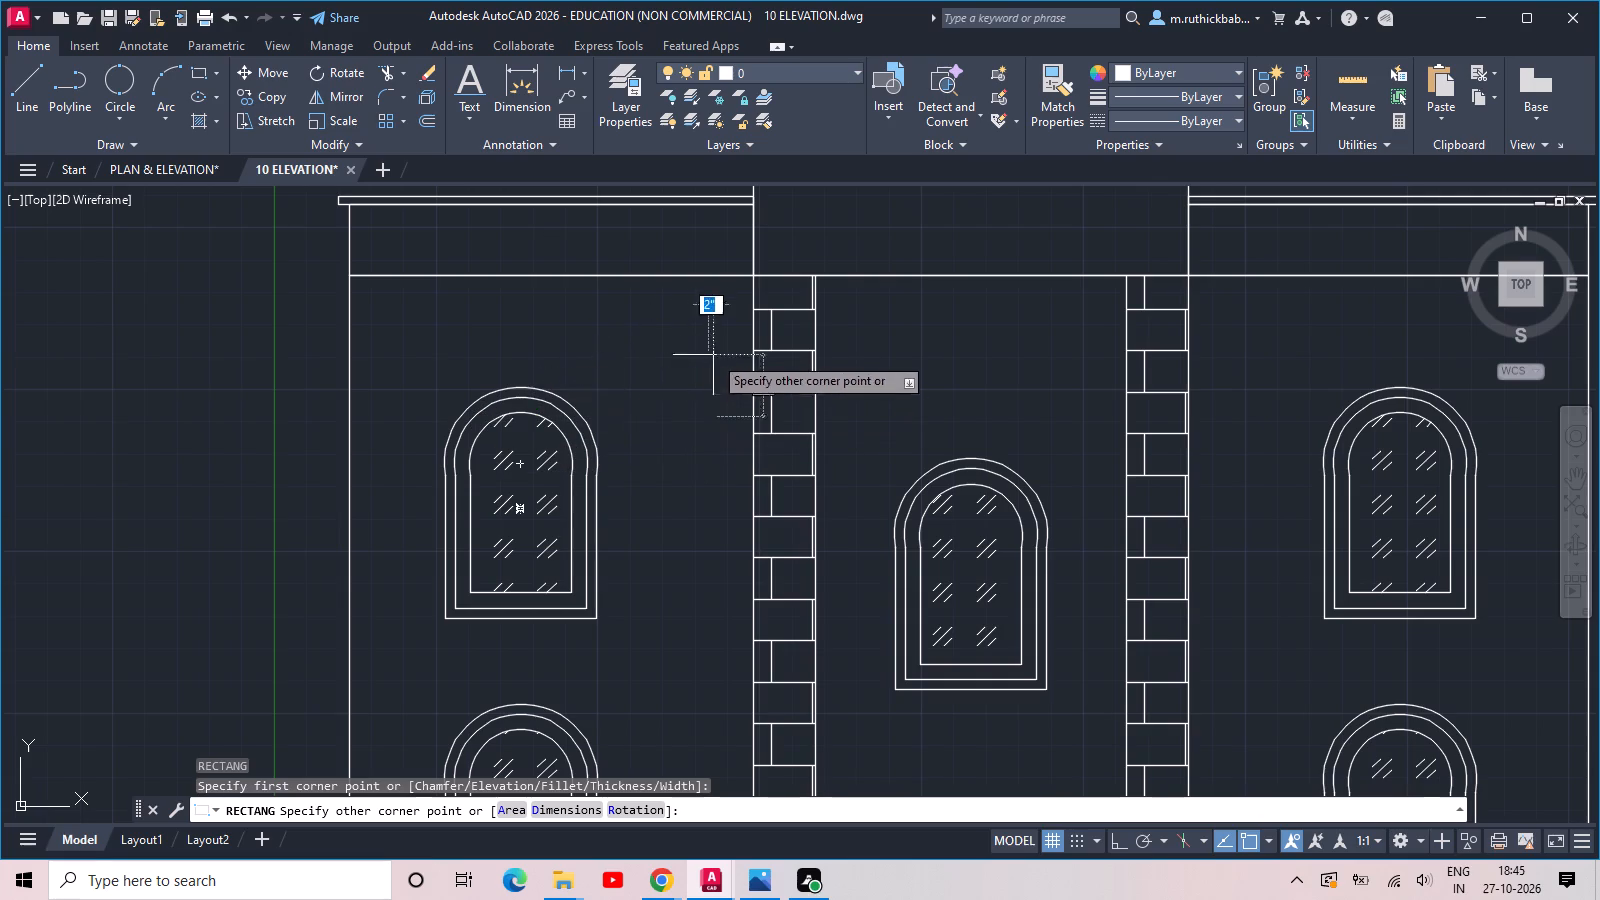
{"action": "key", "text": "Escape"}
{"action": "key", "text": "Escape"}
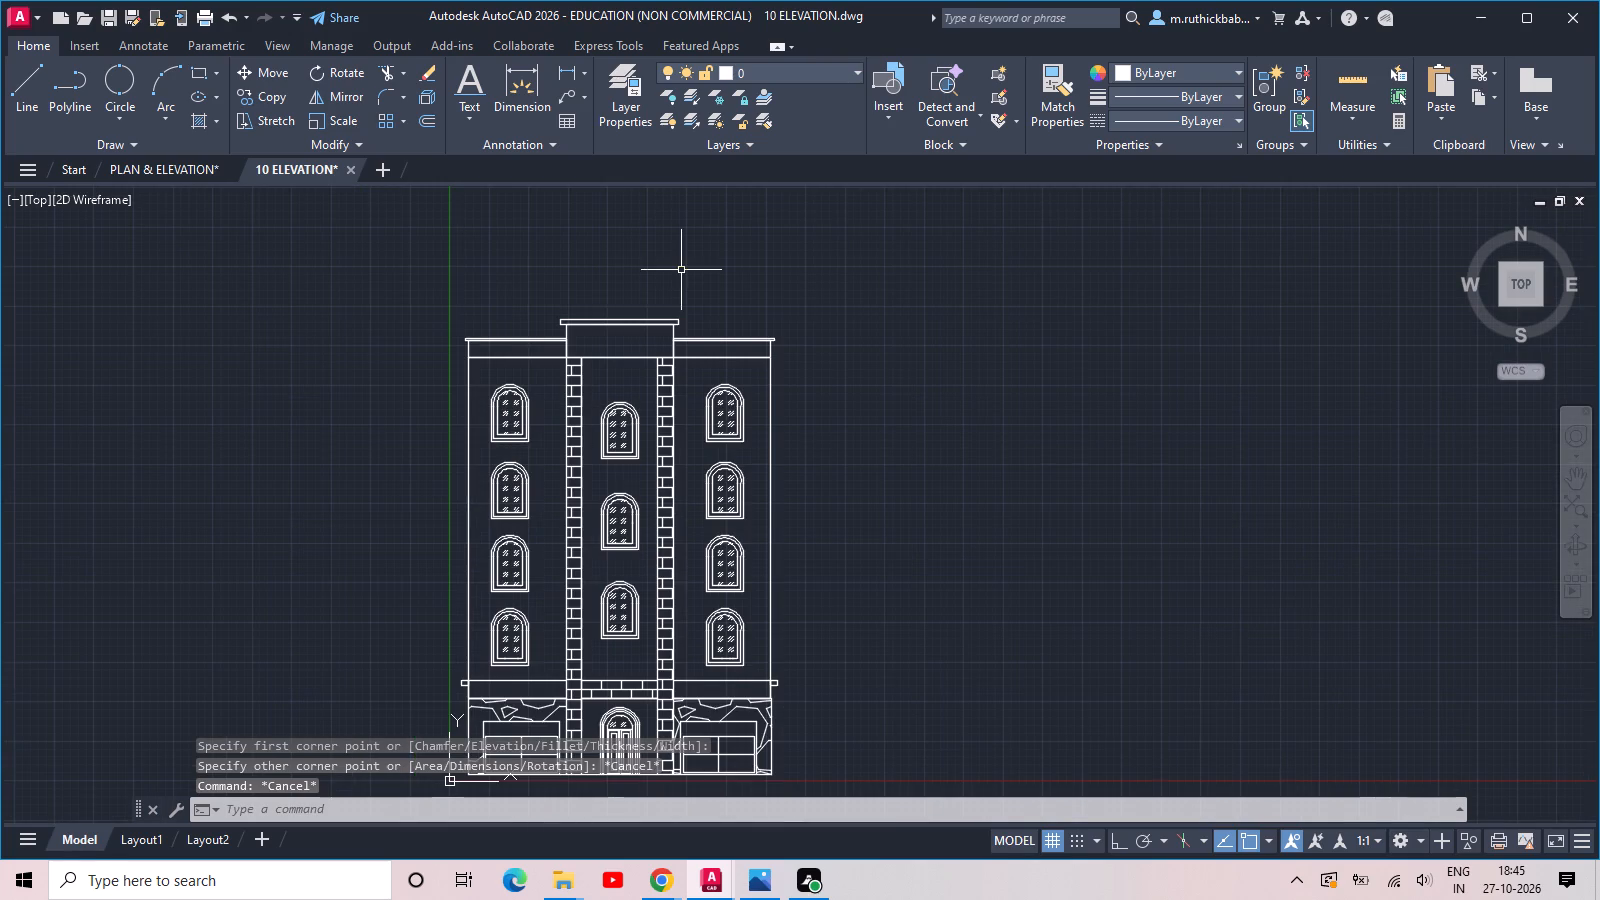
Join all the objects of the whole facade in one Join operation.
{"action": "key", "text": "j"}
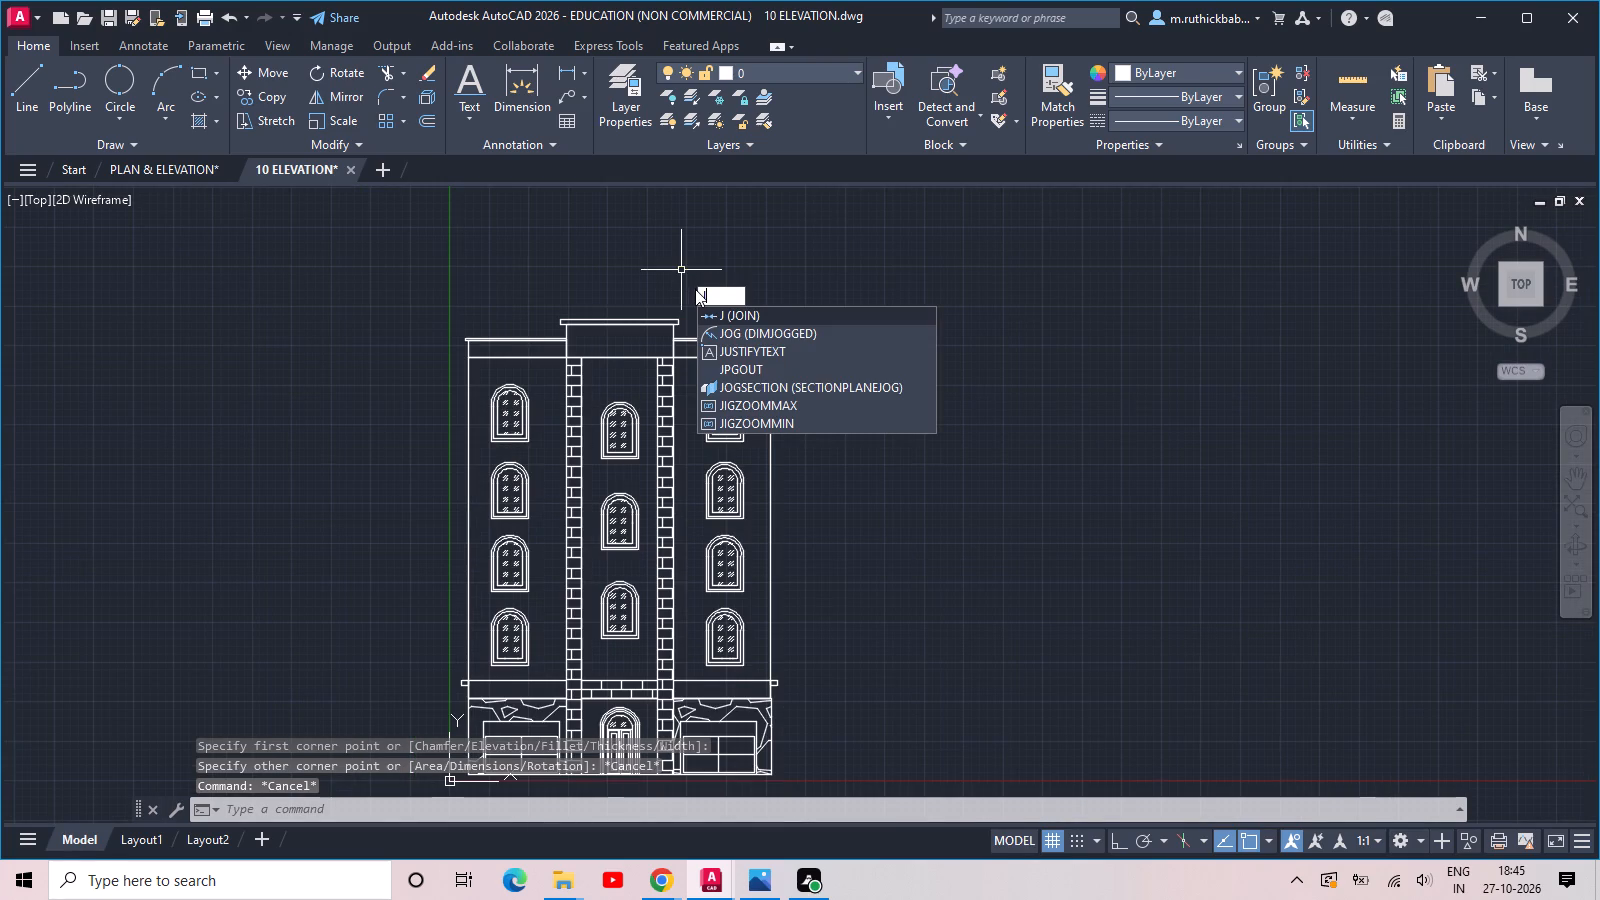
{"action": "left_click", "coordinate": [818, 313]}
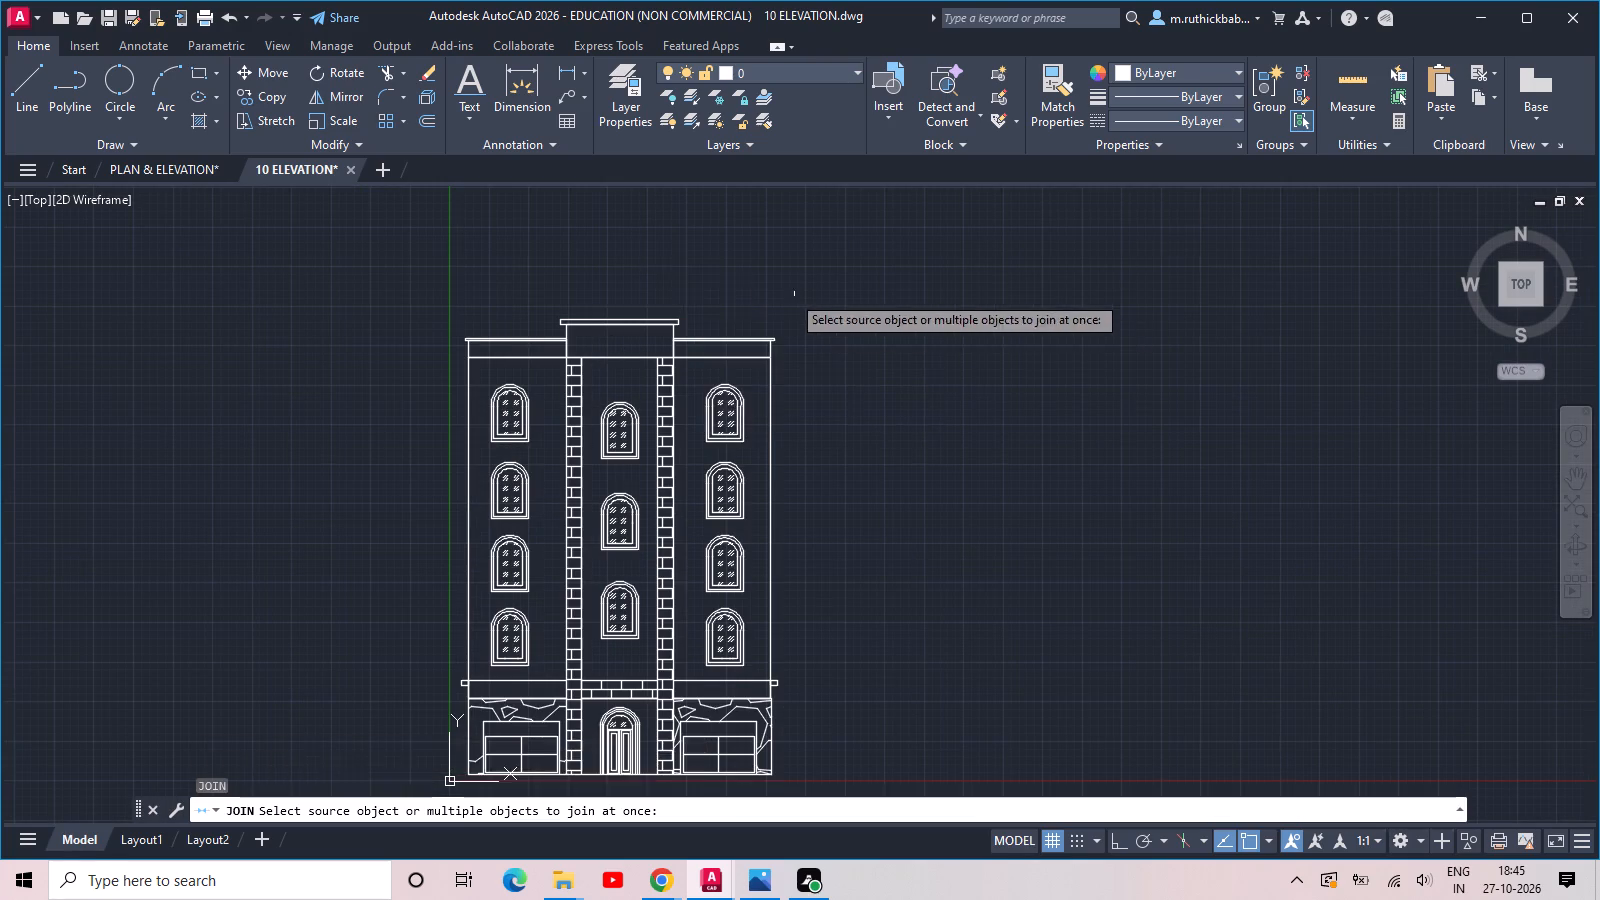
{"action": "scroll", "coordinate": [780, 292], "scroll_direction": "down", "scroll_amount": 2}
{"action": "left_click", "coordinate": [523, 252]}
{"action": "left_click", "coordinate": [814, 522]}
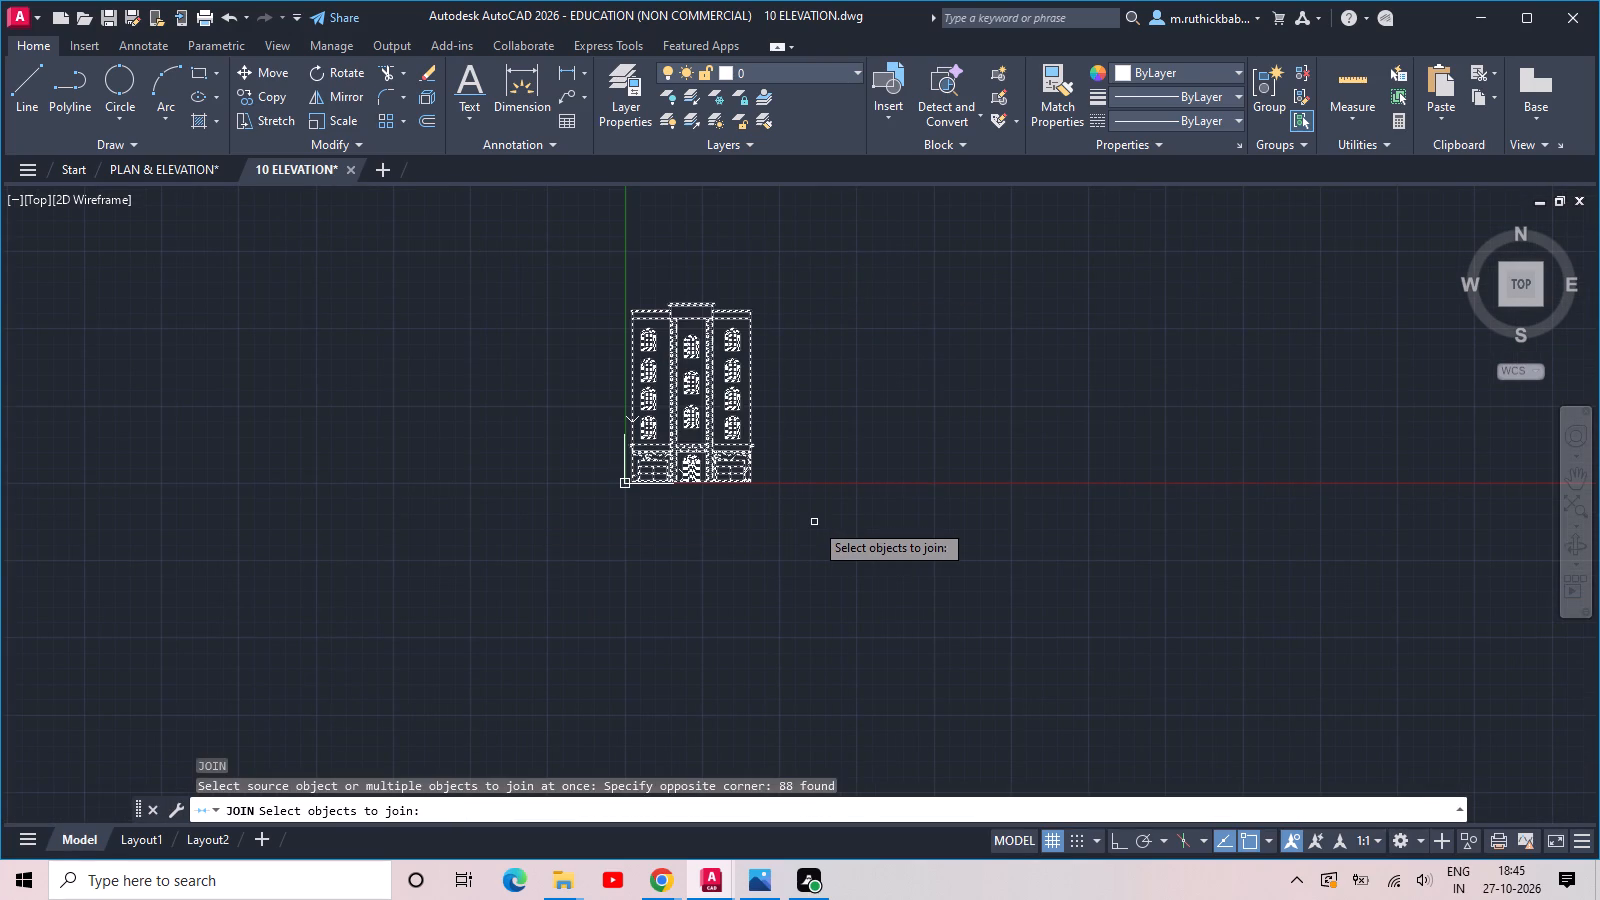
{"action": "key", "text": "space"}
Examine the joined facade in full view and close up around the left windows and brick bands.
{"action": "middle_click", "coordinate": [696, 496]}
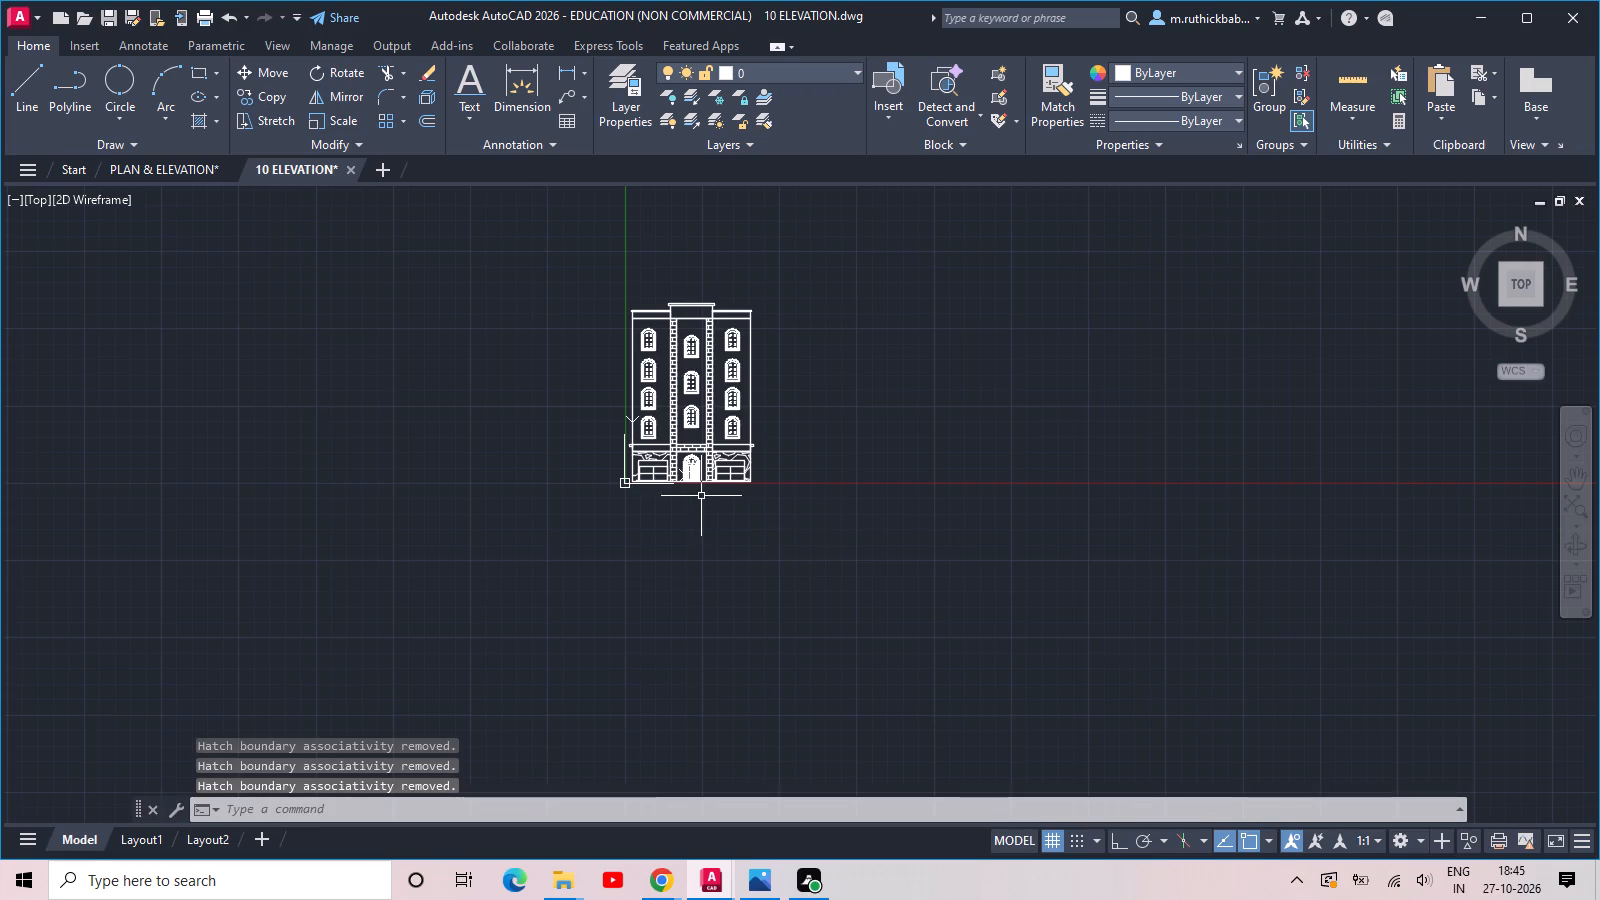
{"action": "middle_click_drag", "start_coordinate": [683, 430], "coordinate": [743, 505]}
{"action": "scroll", "coordinate": [732, 463], "scroll_direction": "up", "scroll_amount": 3}
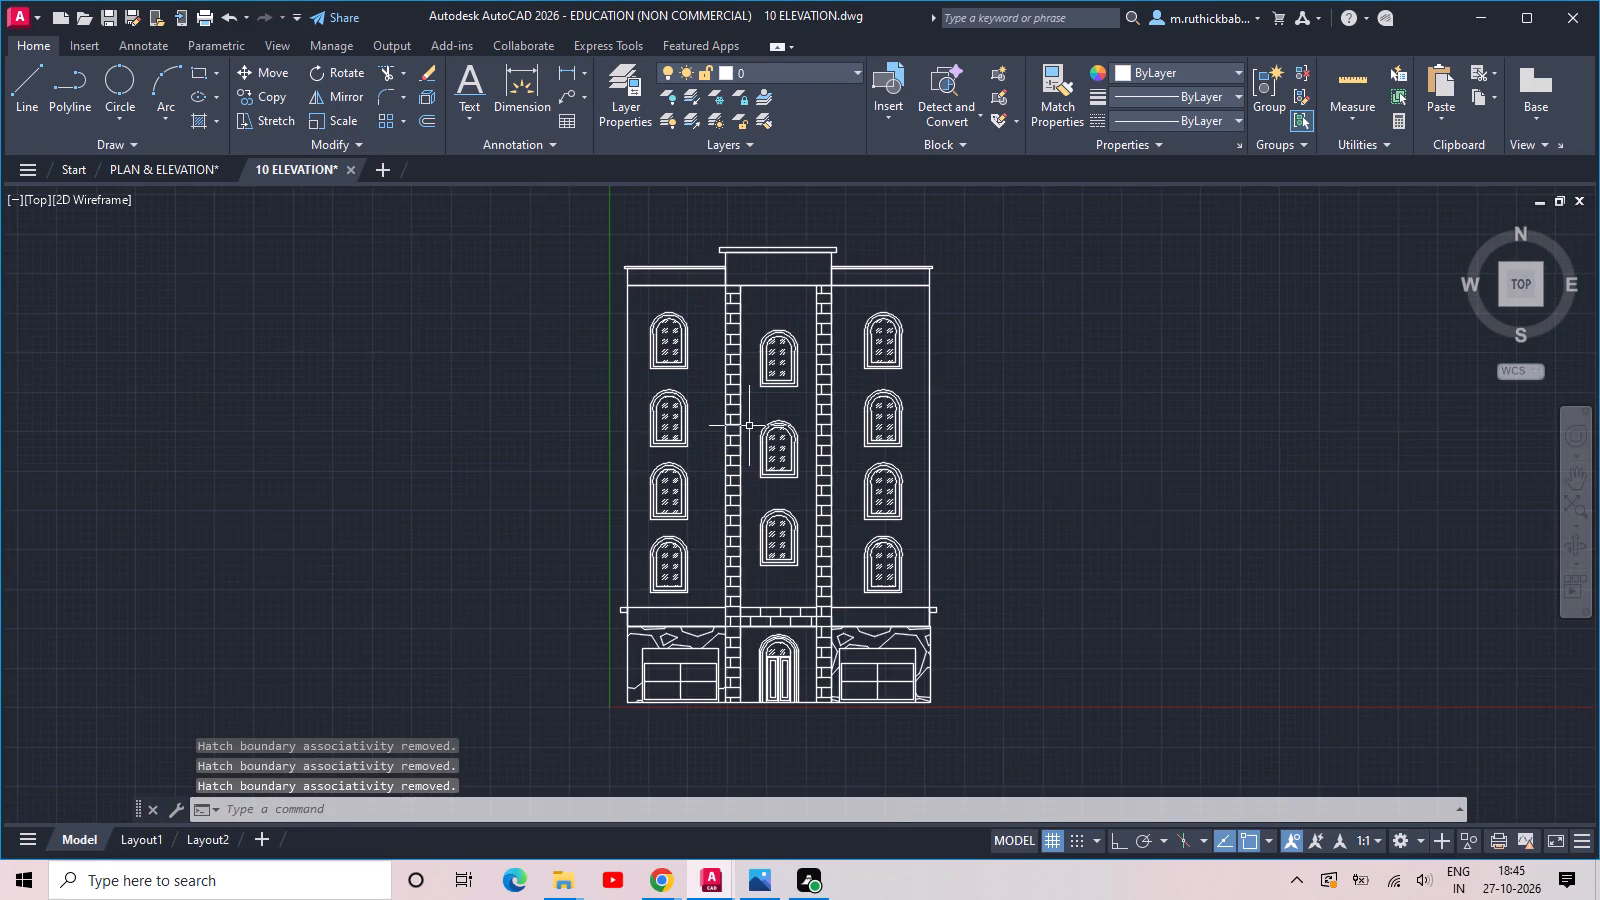
{"action": "middle_click_drag", "start_coordinate": [734, 378], "coordinate": [757, 445]}
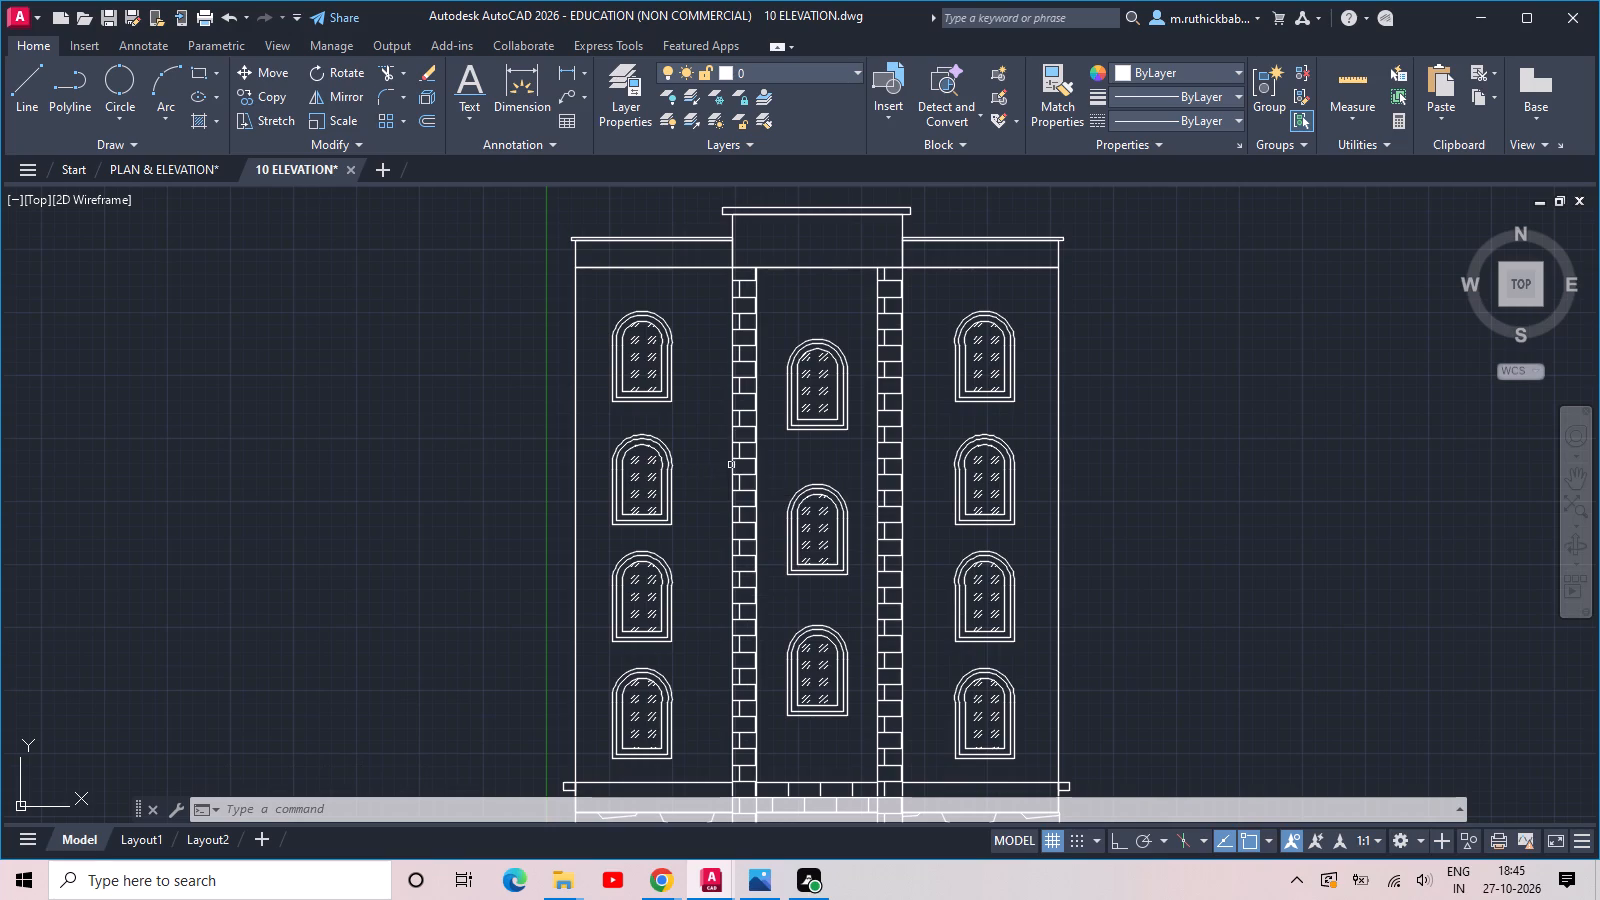
{"action": "scroll", "coordinate": [730, 436], "scroll_direction": "up", "scroll_amount": 1}
{"action": "scroll", "coordinate": [730, 436], "scroll_direction": "down", "scroll_amount": 1}
{"action": "middle_click_drag", "start_coordinate": [730, 436], "coordinate": [730, 433]}
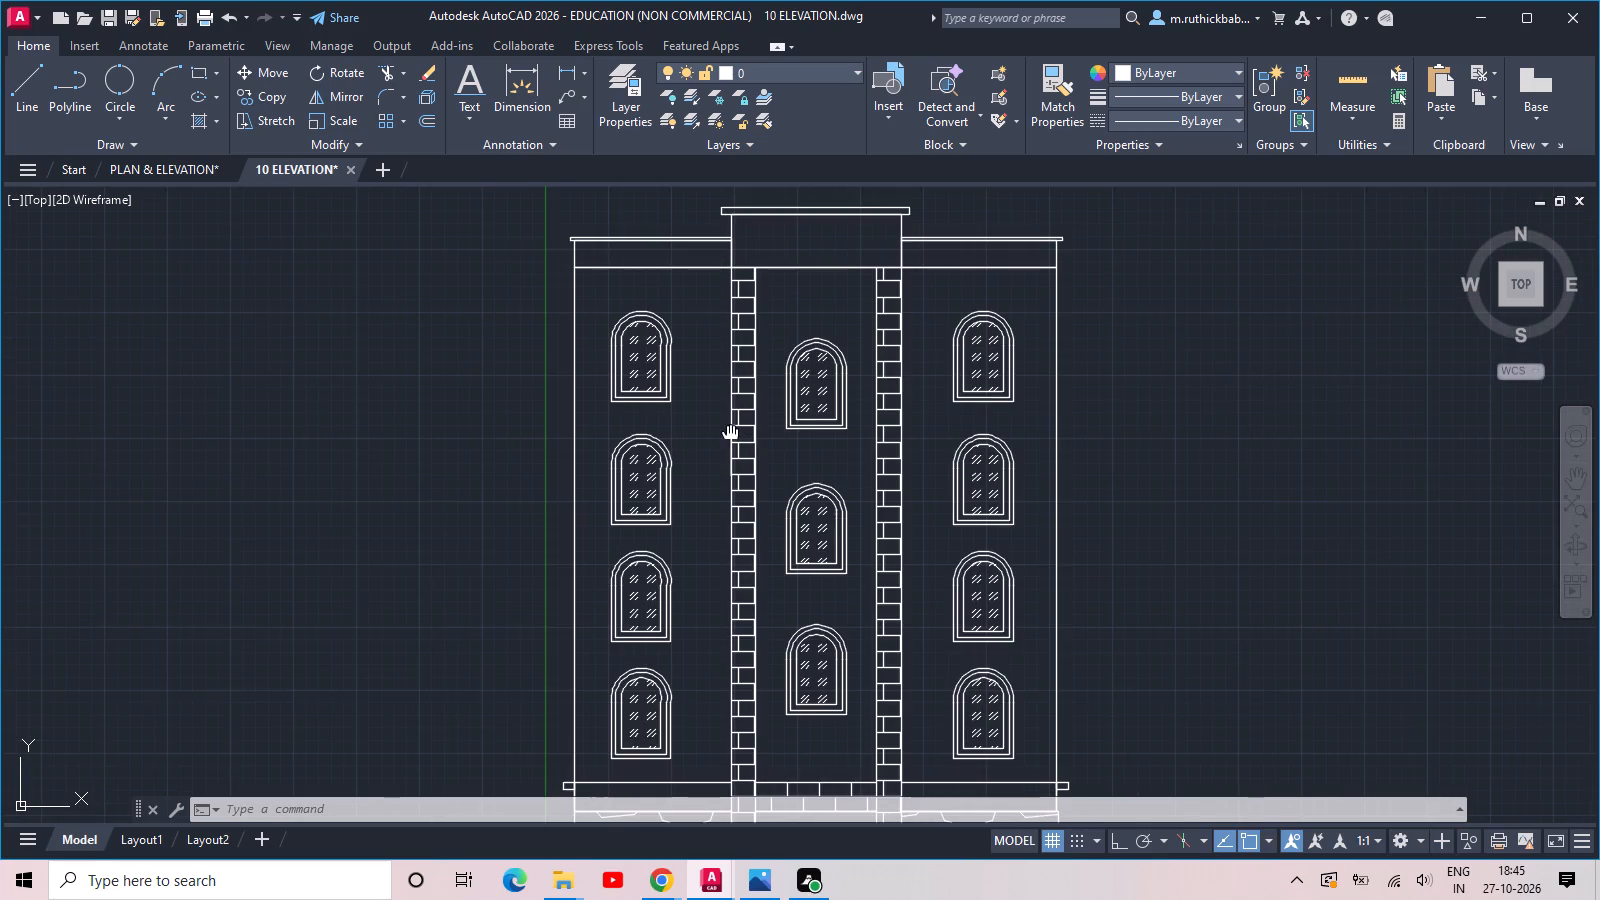
{"action": "middle_click_drag", "start_coordinate": [730, 433], "coordinate": [728, 397]}
{"action": "scroll", "coordinate": [648, 465], "scroll_direction": "up", "scroll_amount": 1}
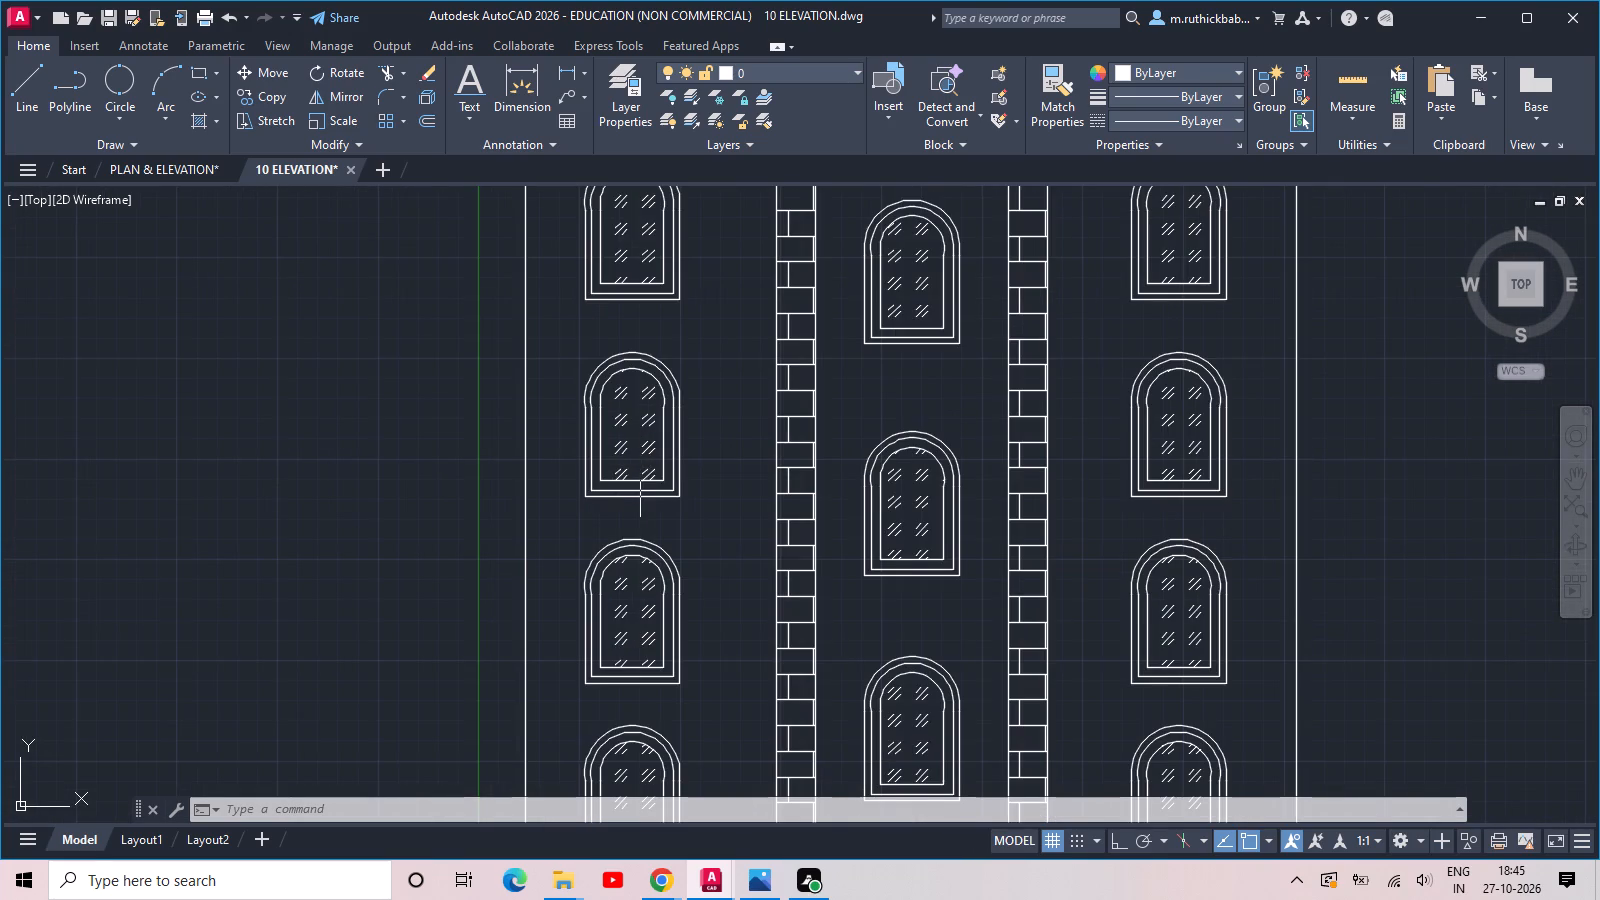
{"action": "scroll", "coordinate": [639, 483], "scroll_direction": "up", "scroll_amount": 1}
{"action": "middle_click_drag", "start_coordinate": [639, 496], "coordinate": [689, 450]}
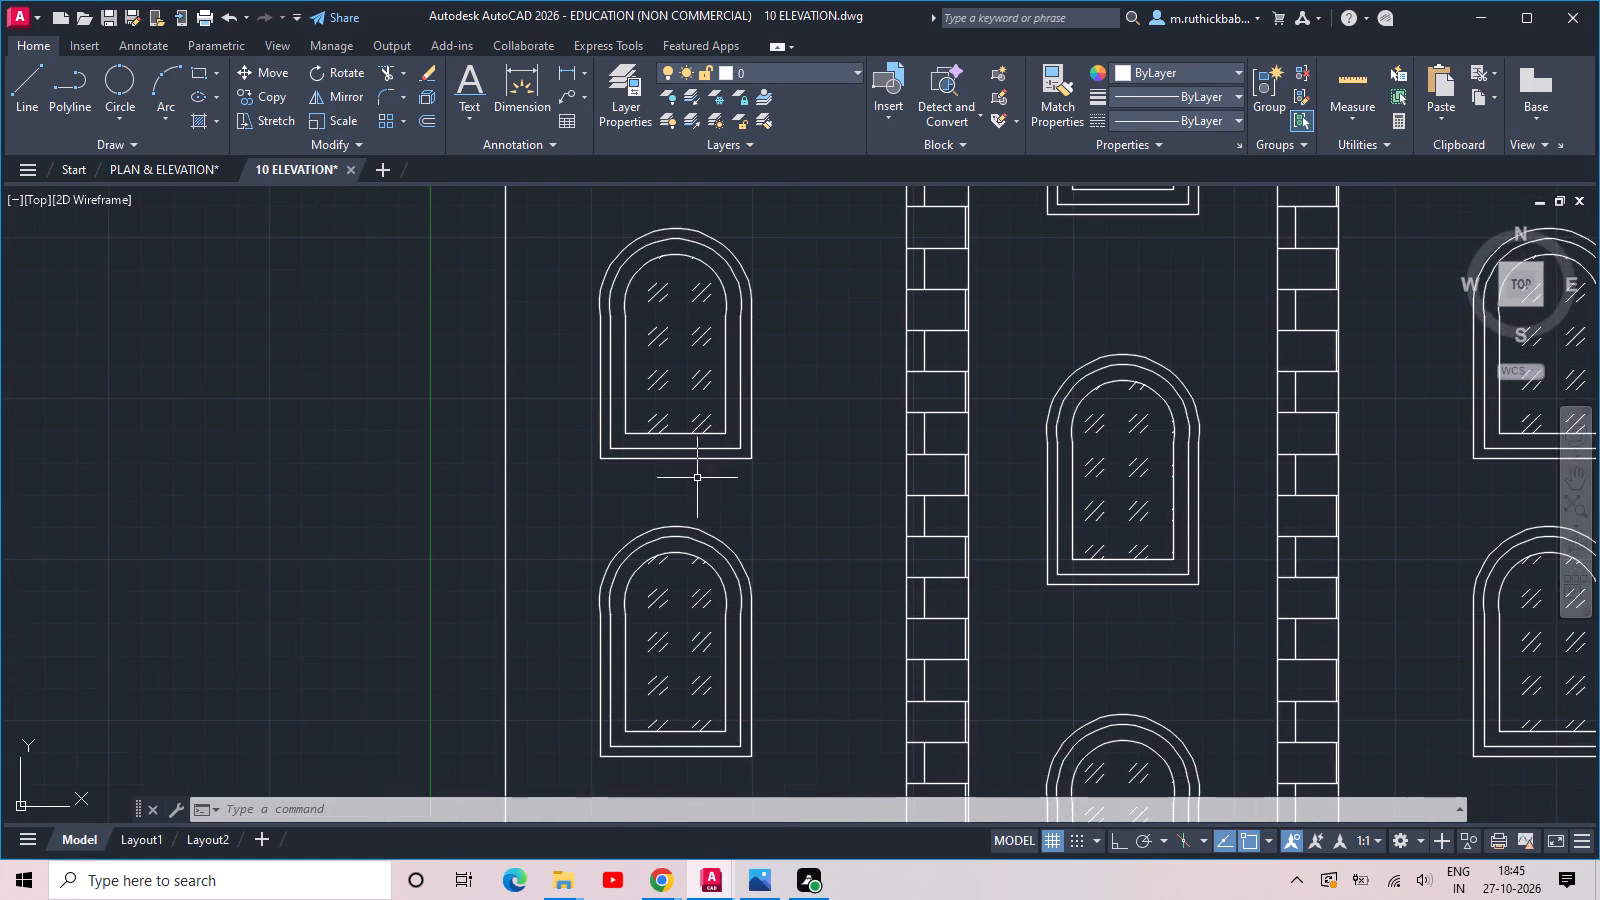
{"action": "scroll", "coordinate": [697, 478], "scroll_direction": "up", "scroll_amount": 1}
{"action": "middle_click_drag", "start_coordinate": [674, 463], "coordinate": [737, 433]}
{"action": "scroll", "coordinate": [731, 400], "scroll_direction": "down", "scroll_amount": 1}
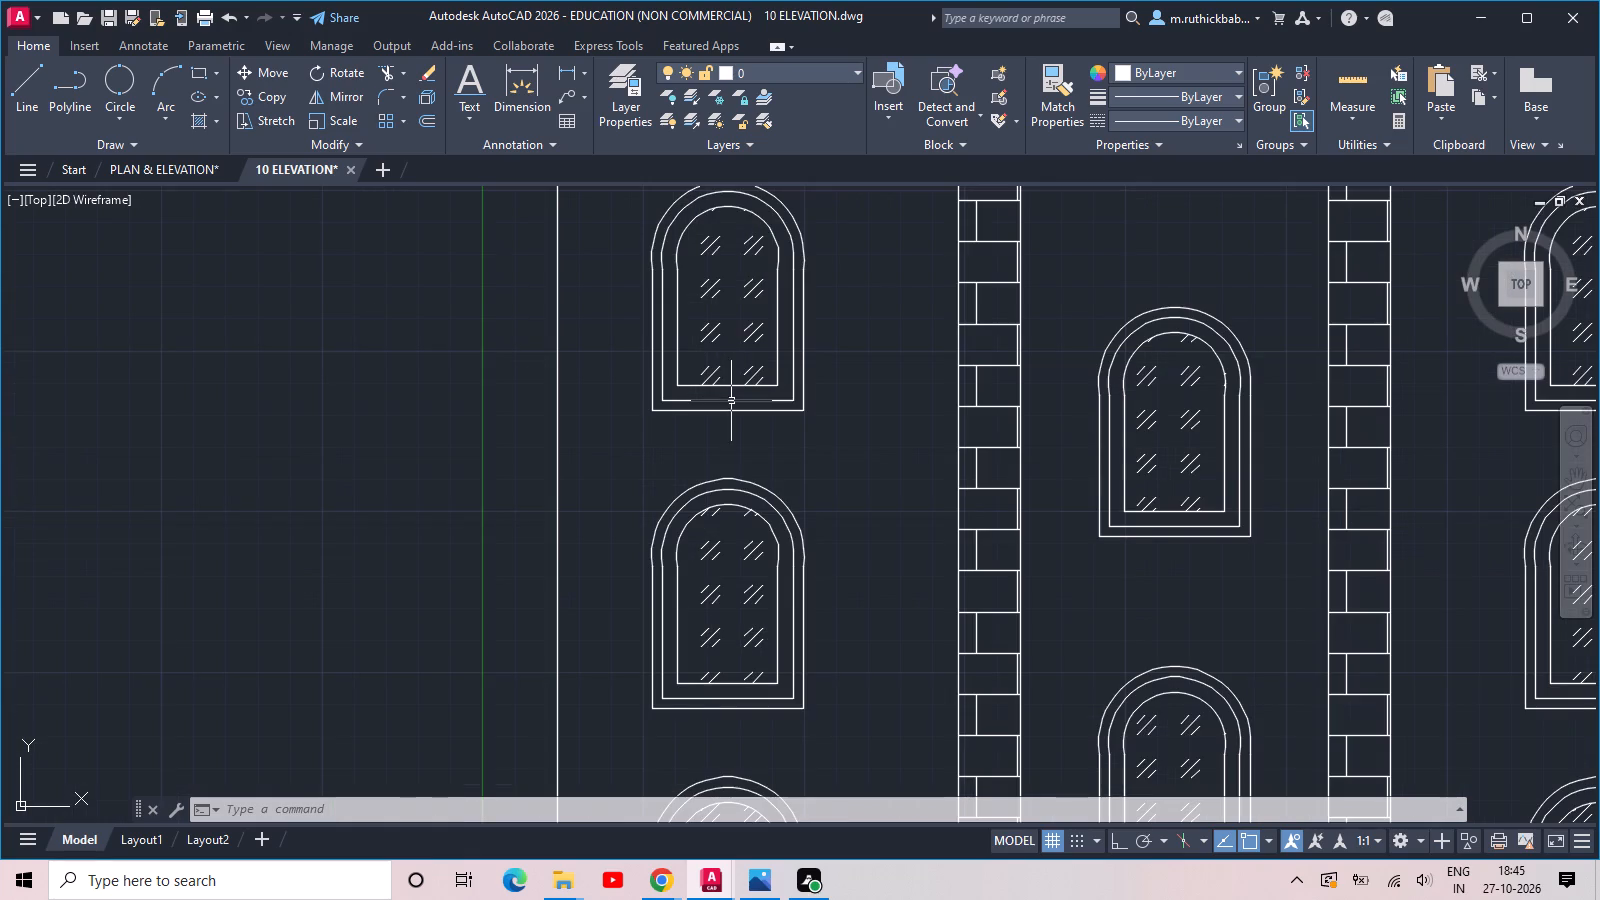
{"action": "scroll", "coordinate": [731, 406], "scroll_direction": "down", "scroll_amount": 3}
{"action": "middle_click_drag", "start_coordinate": [751, 423], "coordinate": [699, 426]}
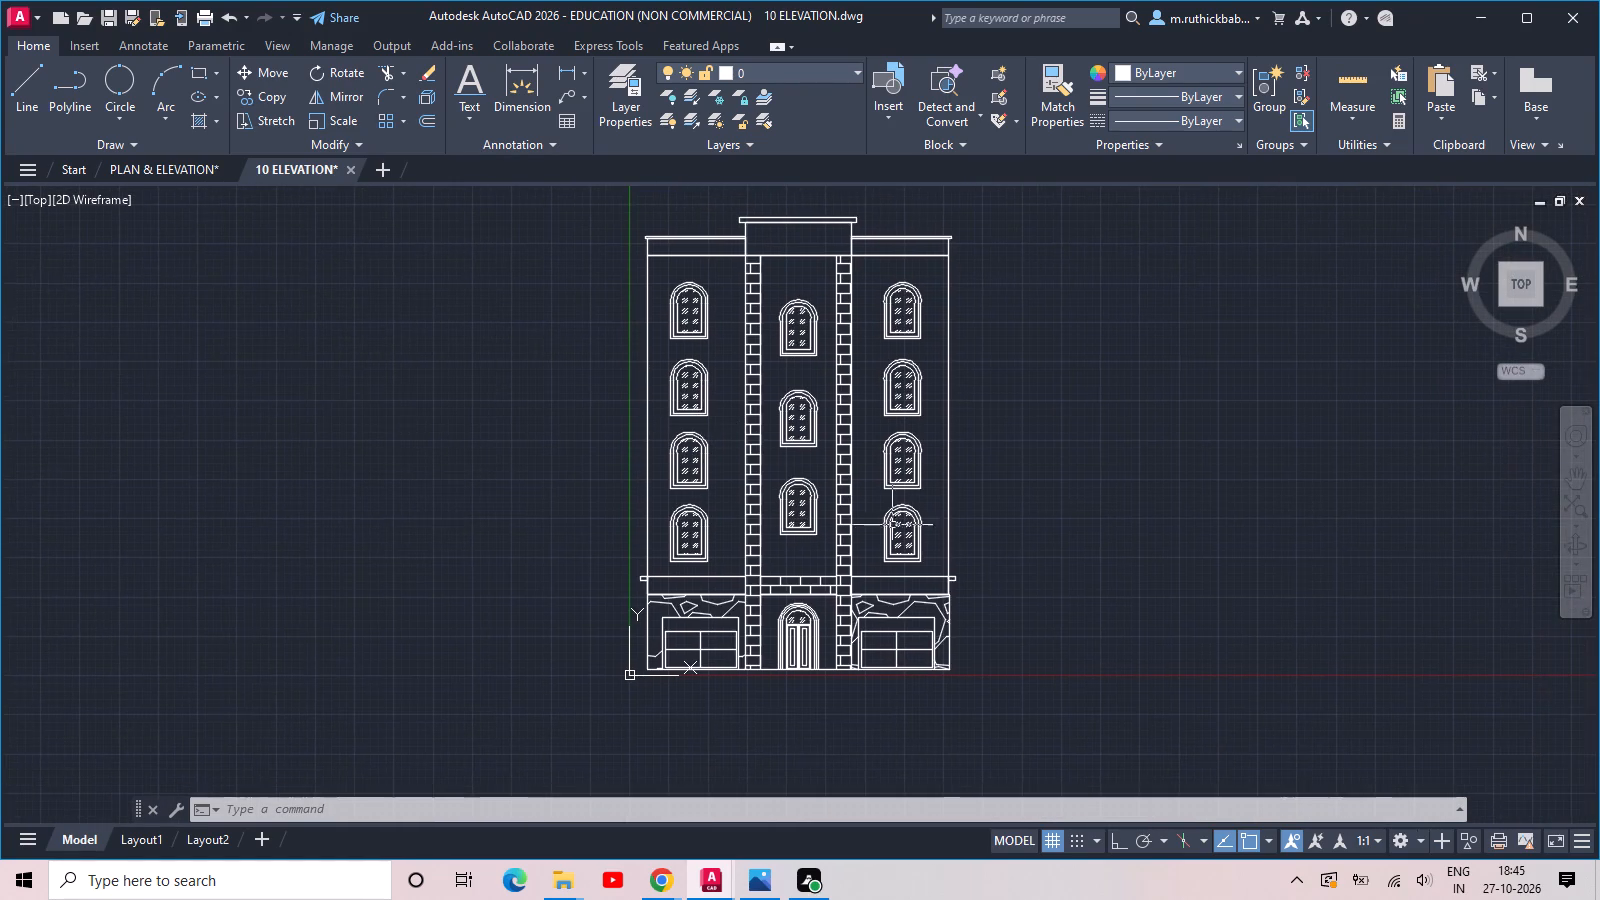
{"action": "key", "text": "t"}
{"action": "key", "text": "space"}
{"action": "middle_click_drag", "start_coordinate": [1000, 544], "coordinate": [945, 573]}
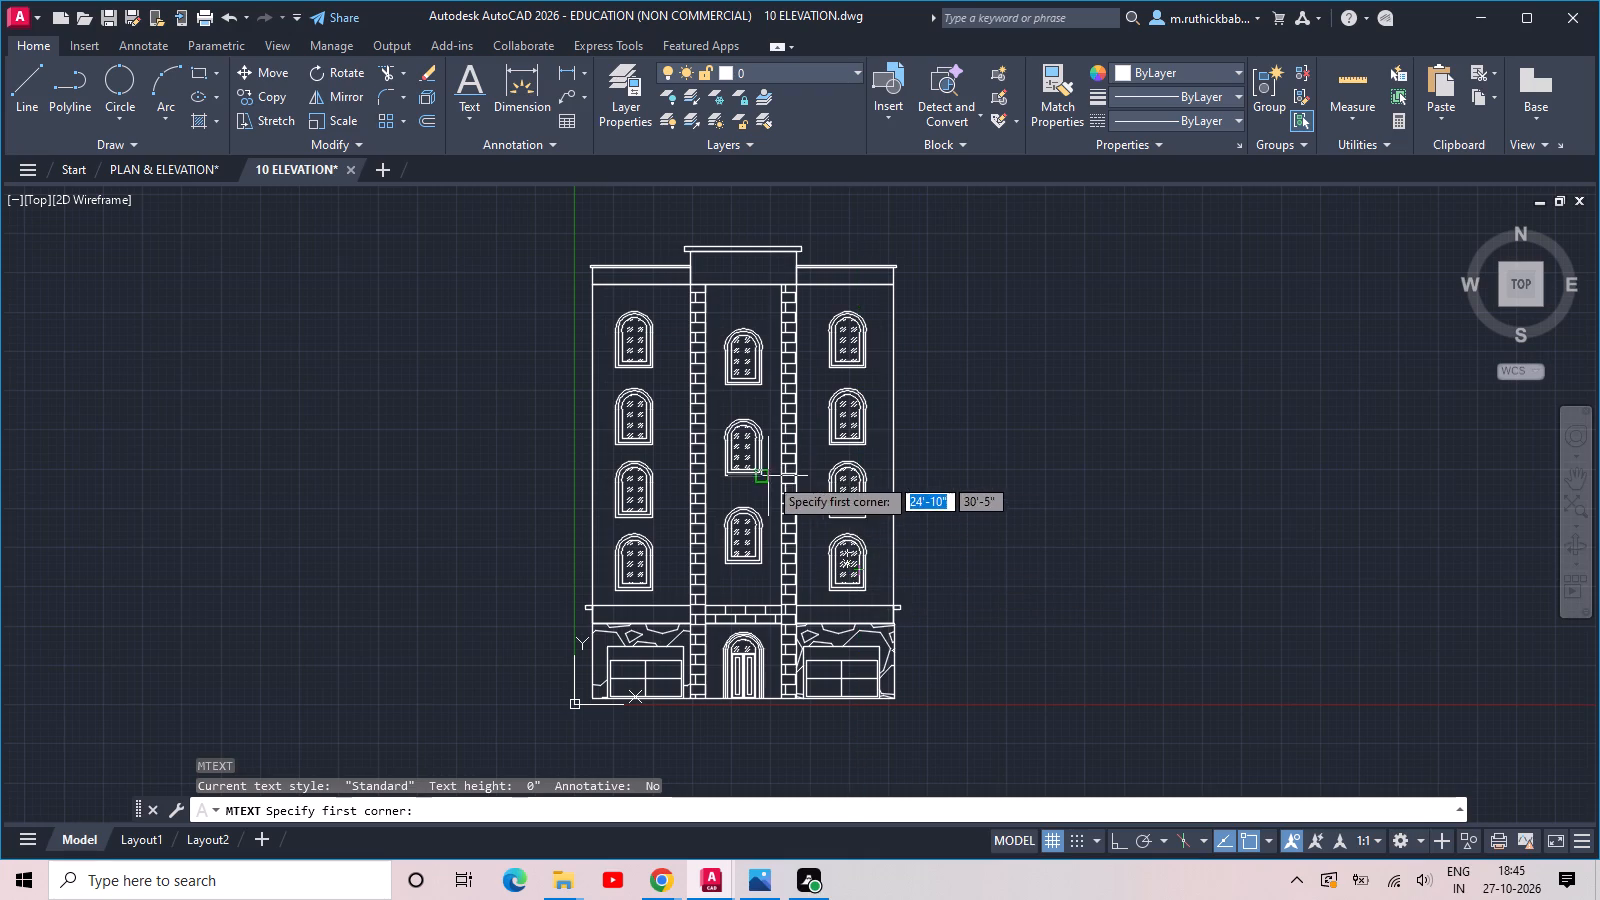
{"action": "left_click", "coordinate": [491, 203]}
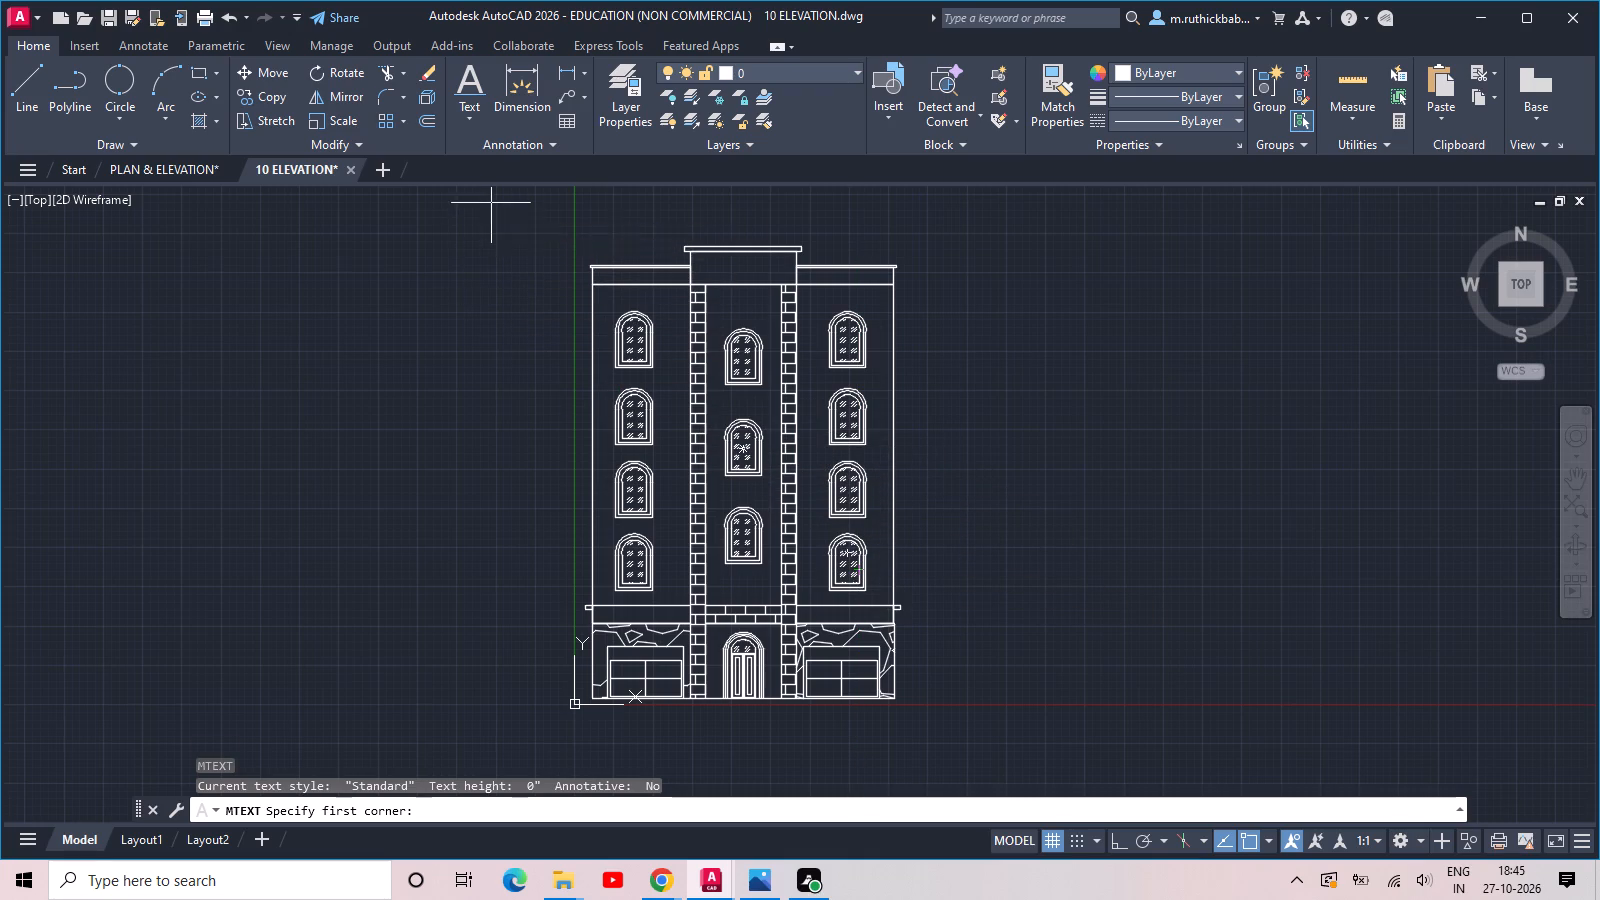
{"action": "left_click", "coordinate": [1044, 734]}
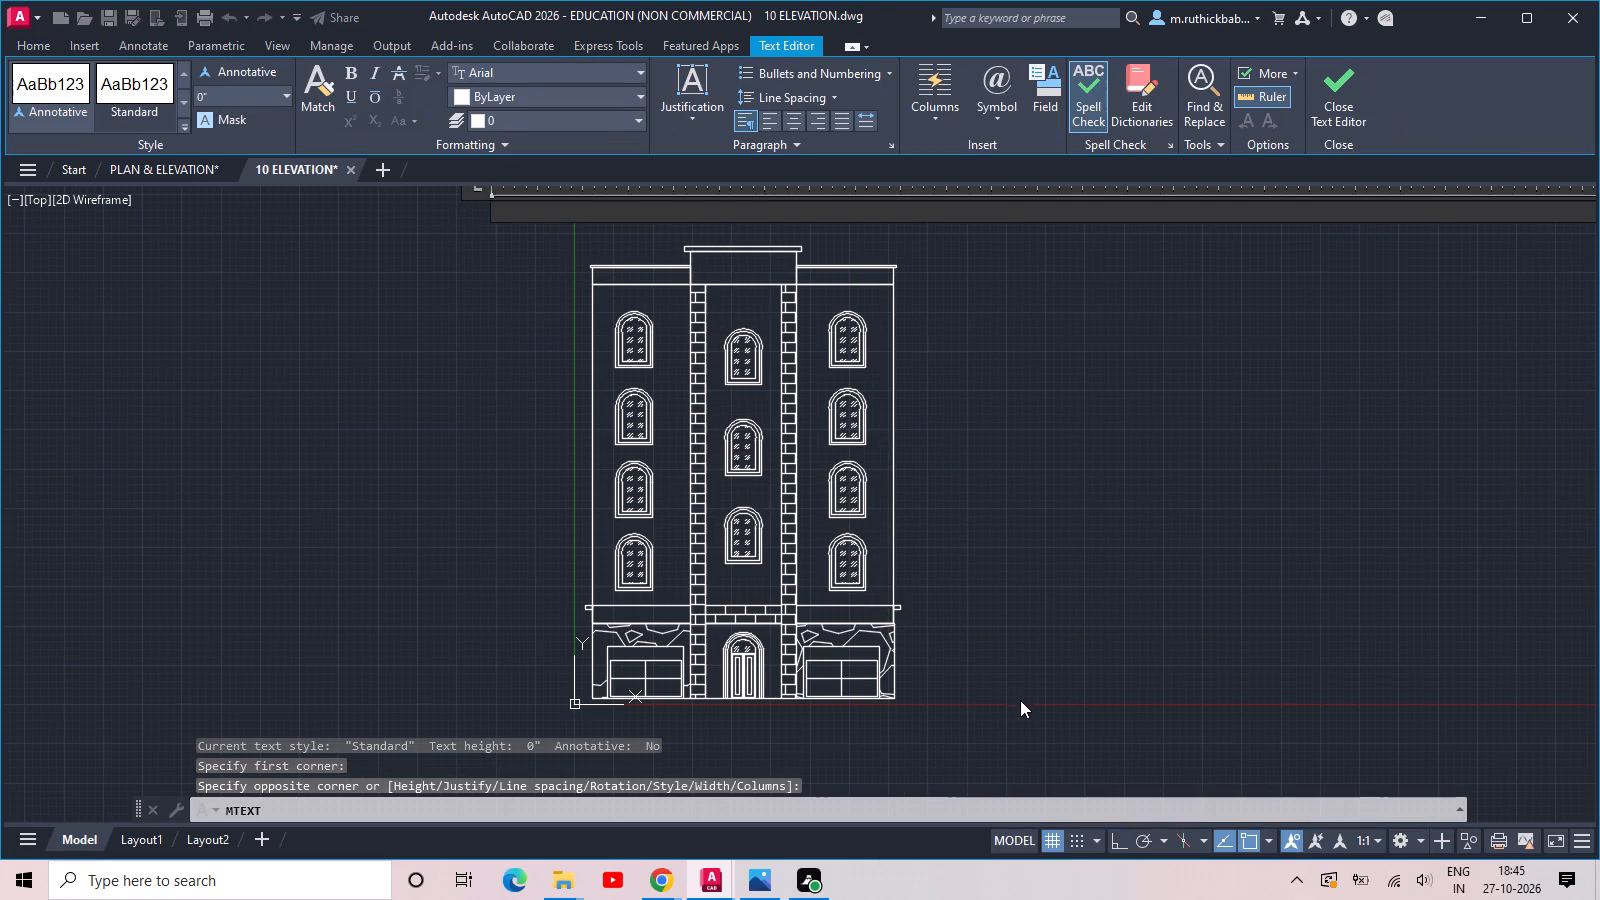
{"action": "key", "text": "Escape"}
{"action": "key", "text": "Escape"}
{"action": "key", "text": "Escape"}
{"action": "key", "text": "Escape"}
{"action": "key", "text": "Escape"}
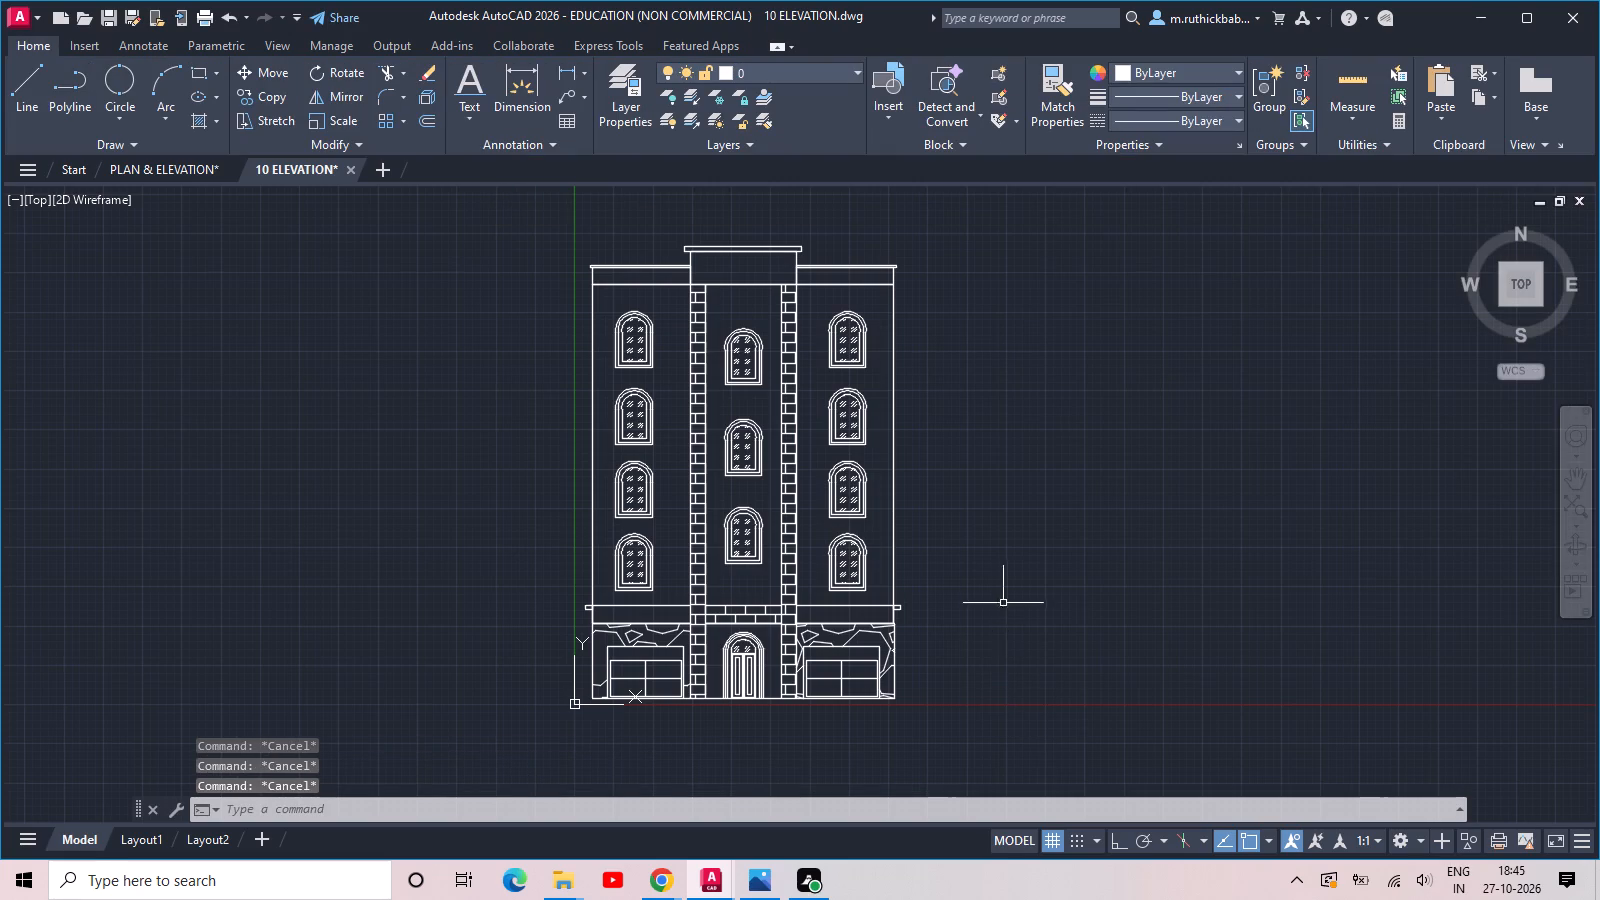
Save the 10 ELEVATION drawing with the whole facade in view.
{"action": "scroll", "coordinate": [1004, 542], "scroll_direction": "down", "scroll_amount": 1}
{"action": "scroll", "coordinate": [1004, 539], "scroll_direction": "up", "scroll_amount": 1}
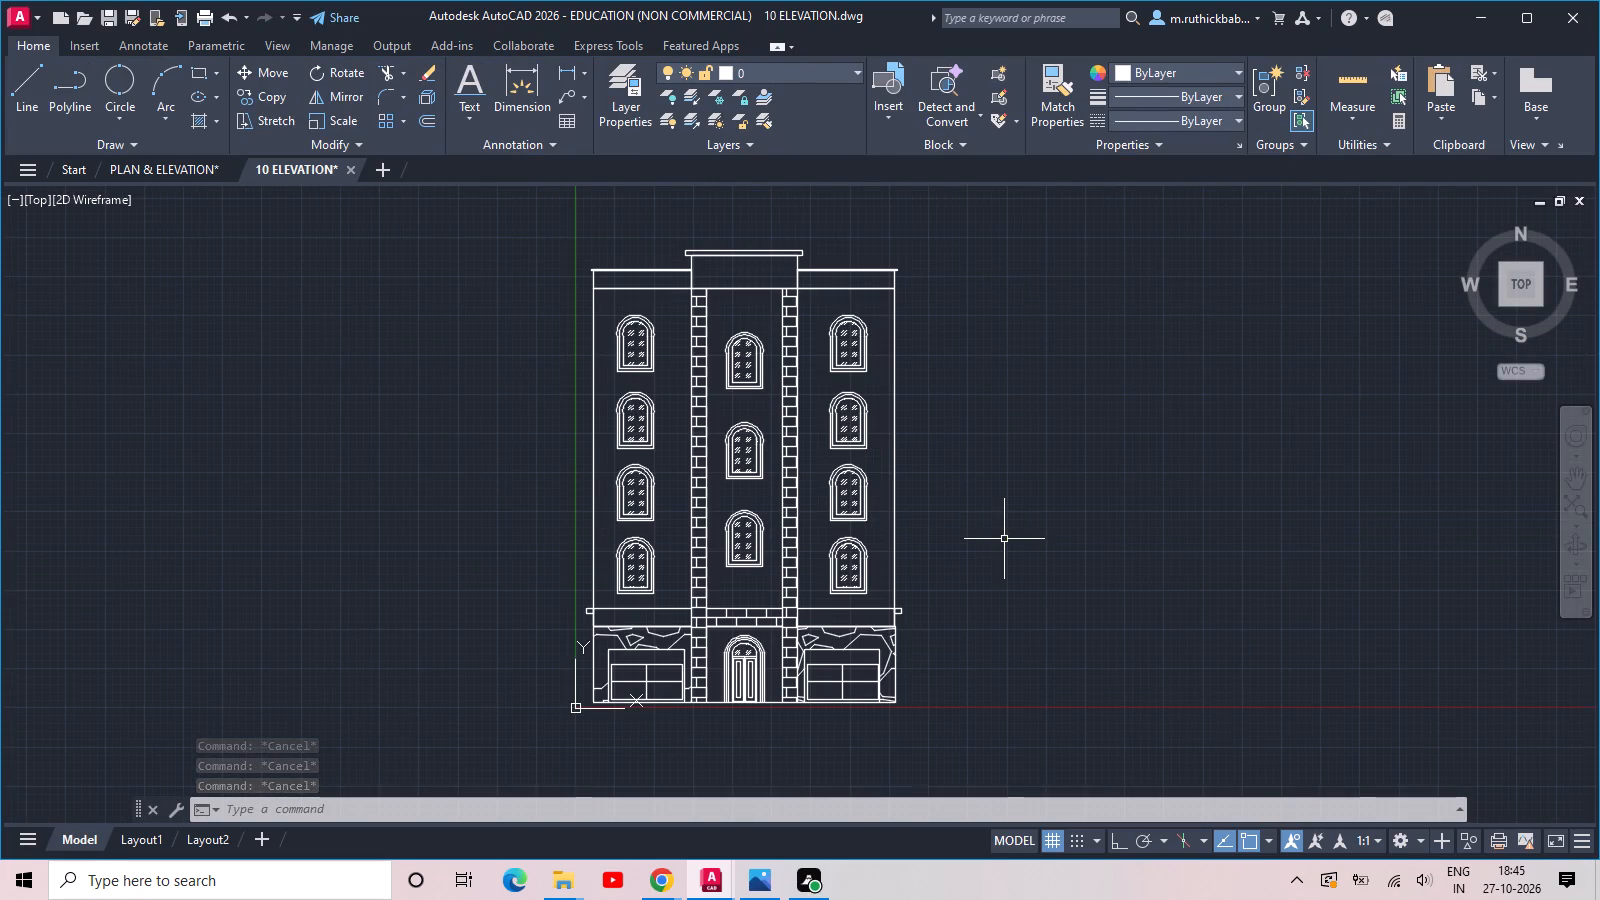
{"action": "middle_click_drag", "start_coordinate": [1004, 539], "coordinate": [1063, 527]}
{"action": "scroll", "coordinate": [825, 566], "scroll_direction": "up", "scroll_amount": 1}
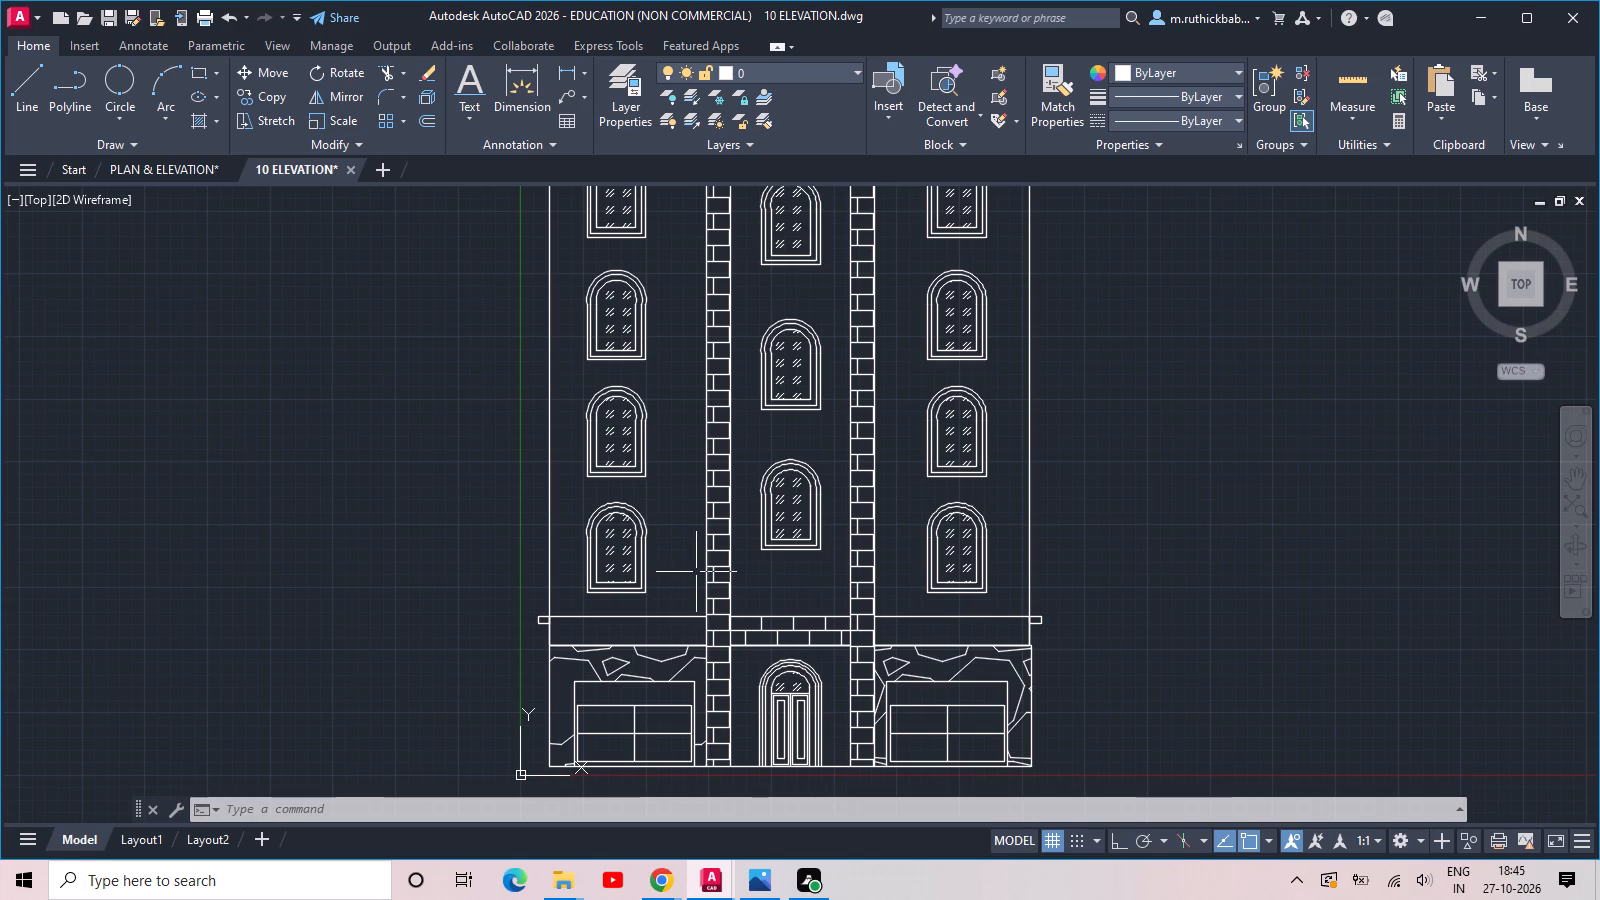
{"action": "scroll", "coordinate": [1076, 486], "scroll_direction": "down", "scroll_amount": 1}
{"action": "middle_click_drag", "start_coordinate": [1076, 486], "coordinate": [1060, 493]}
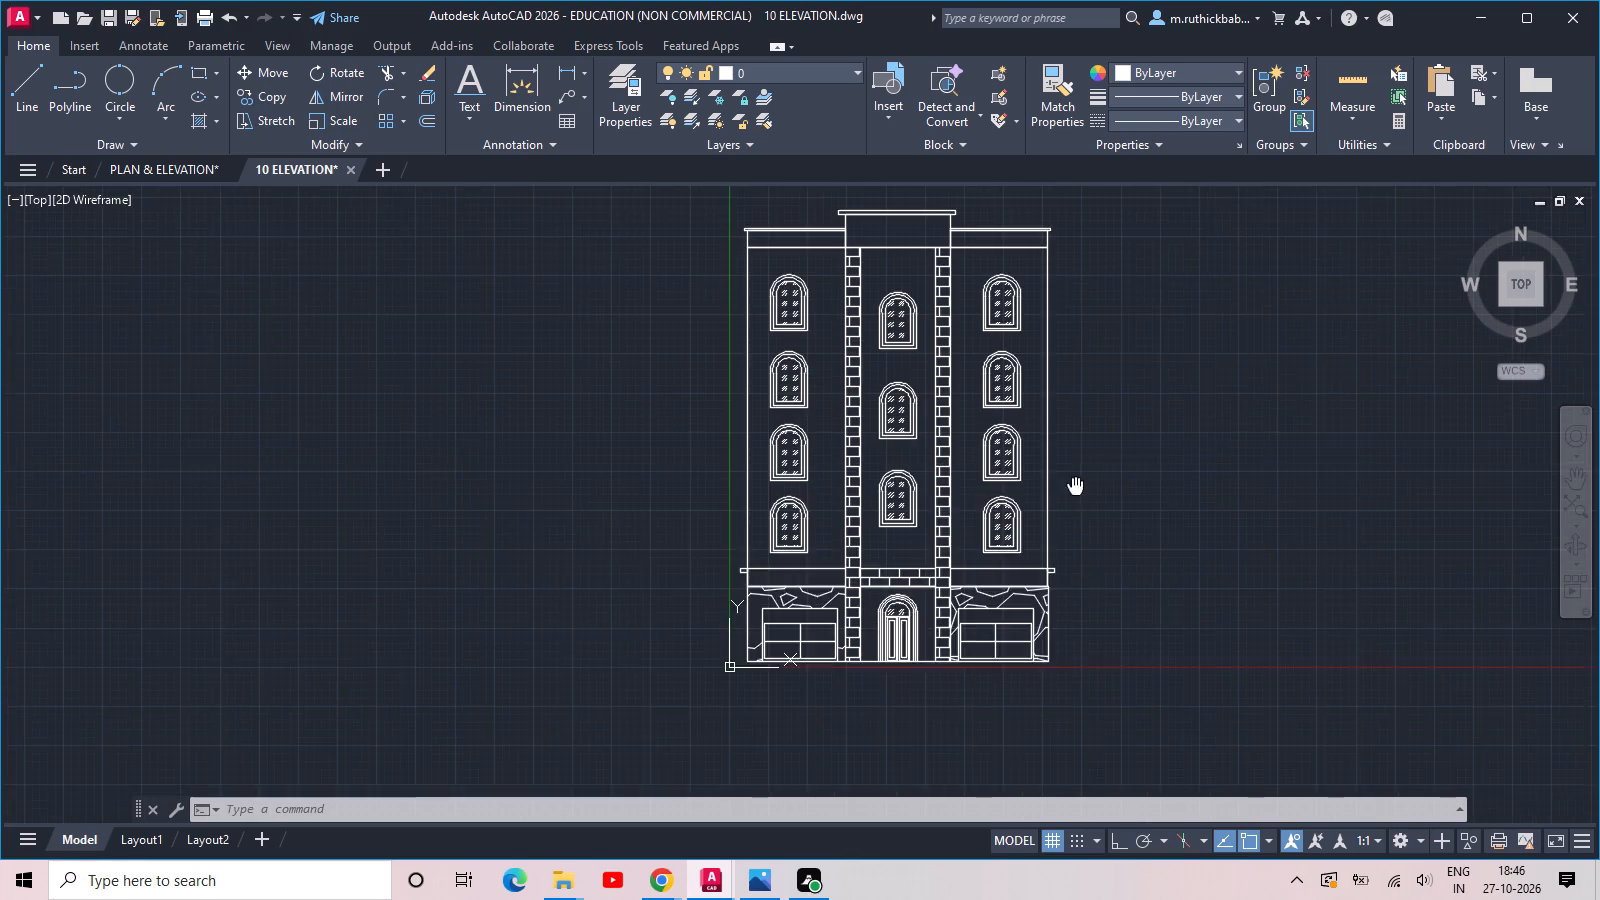
{"action": "middle_click_drag", "start_coordinate": [1060, 493], "coordinate": [1008, 509]}
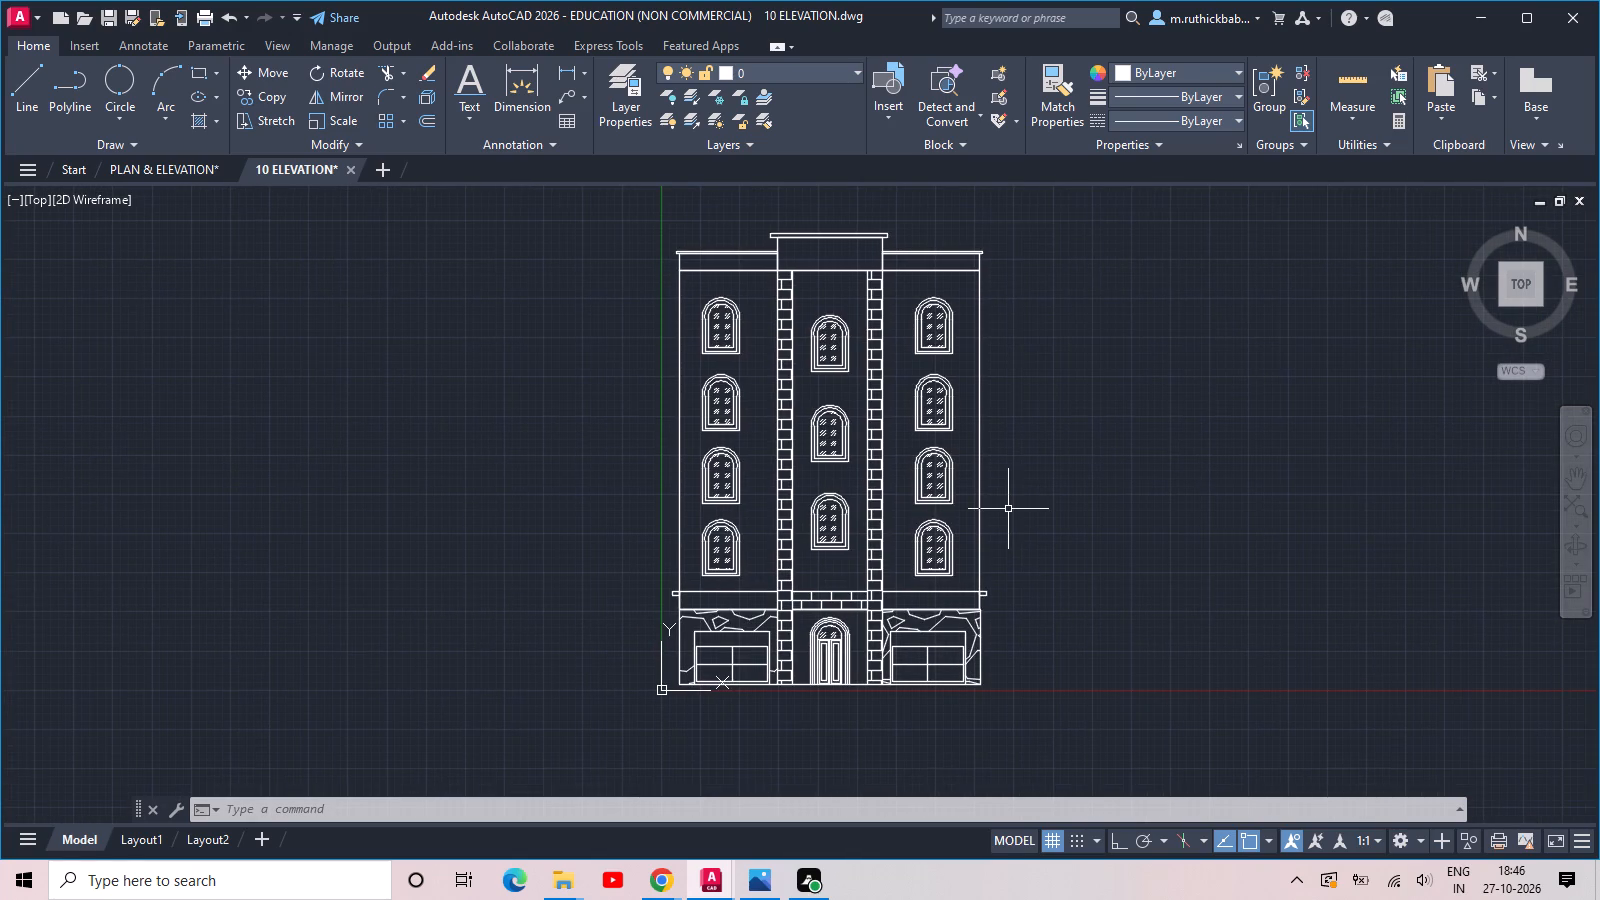
{"action": "key", "text": "ctrl+s"}
{"action": "key", "text": "ctrl+s"}
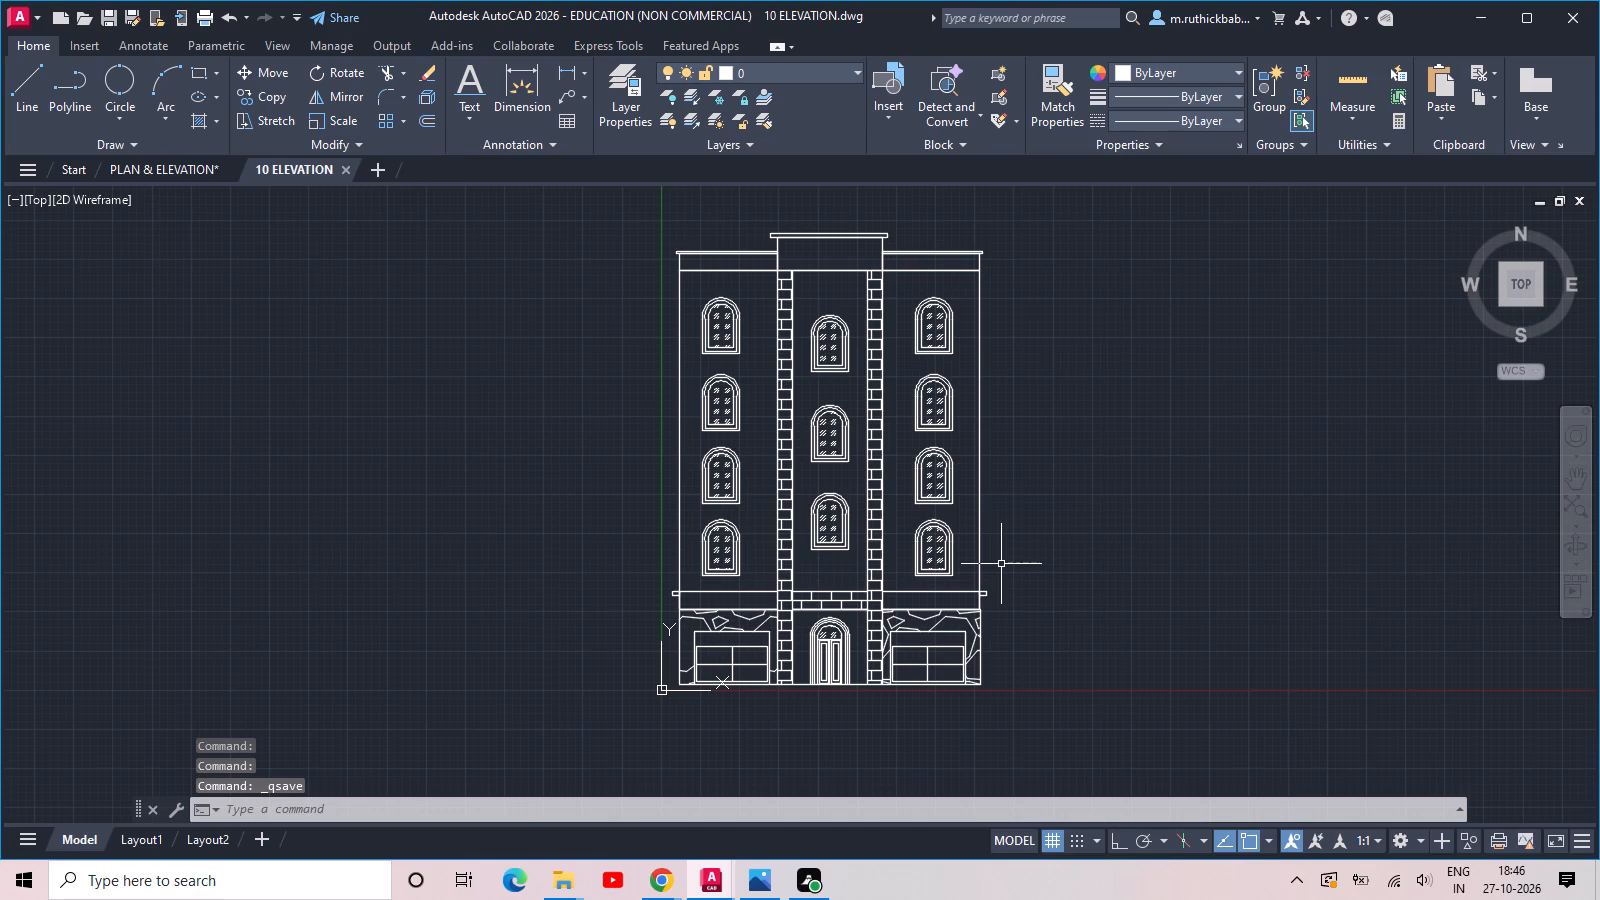
Set up a plot of the model with the DWG To PDF.pc3 plotter and ARCH C (18.00 x 24.00 Inches) paper.
{"action": "key", "text": "ctrl+p"}
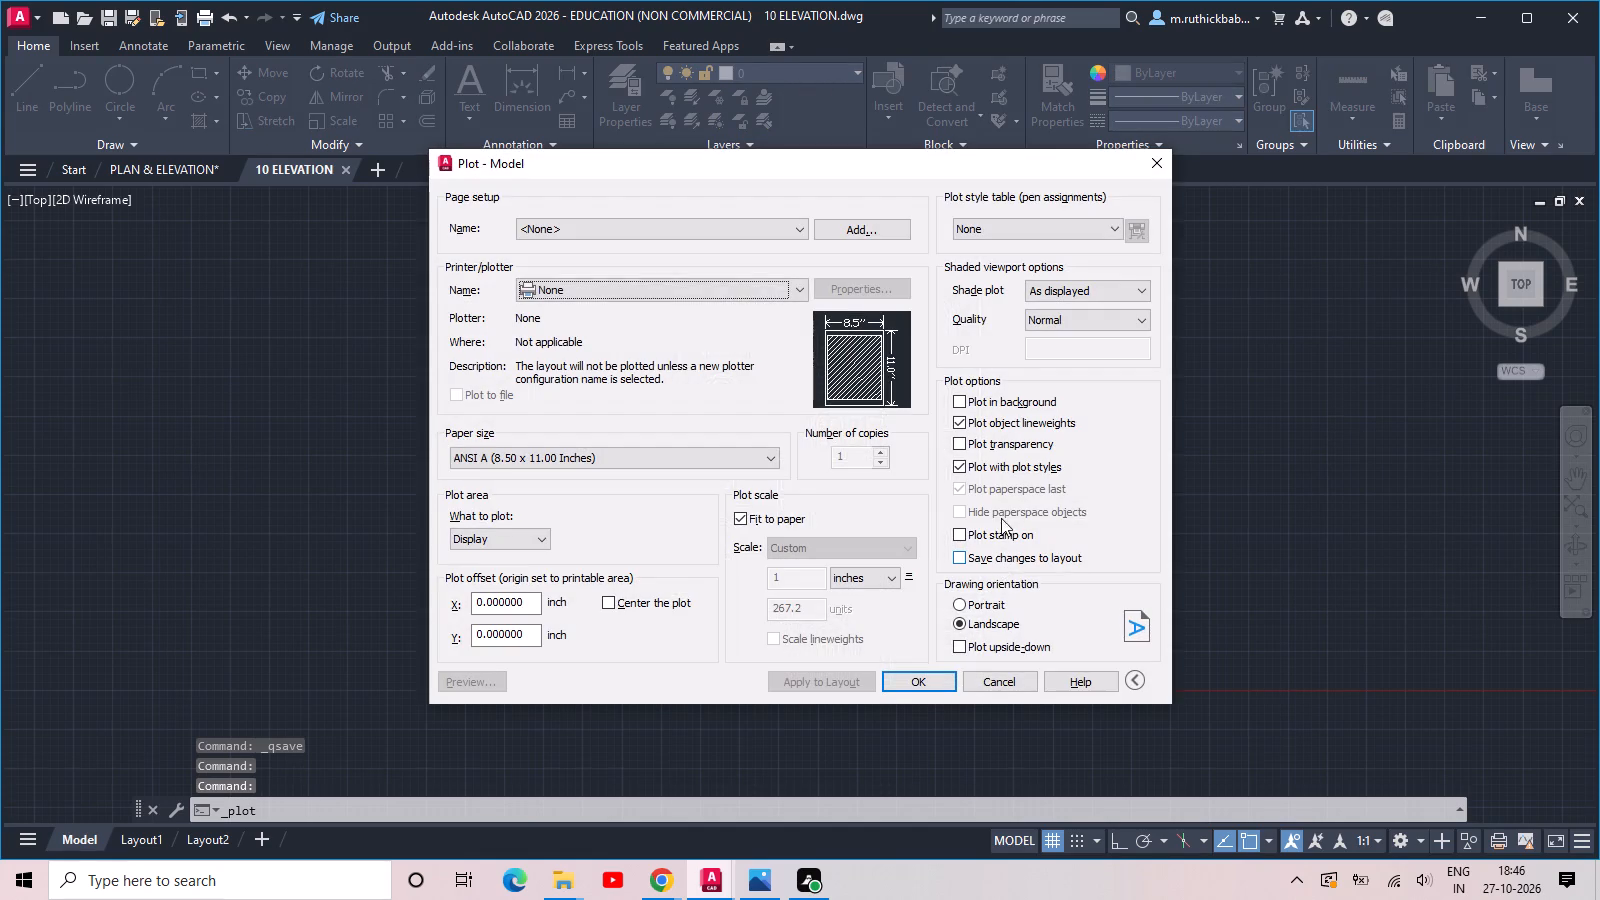
{"action": "left_click", "coordinate": [600, 287]}
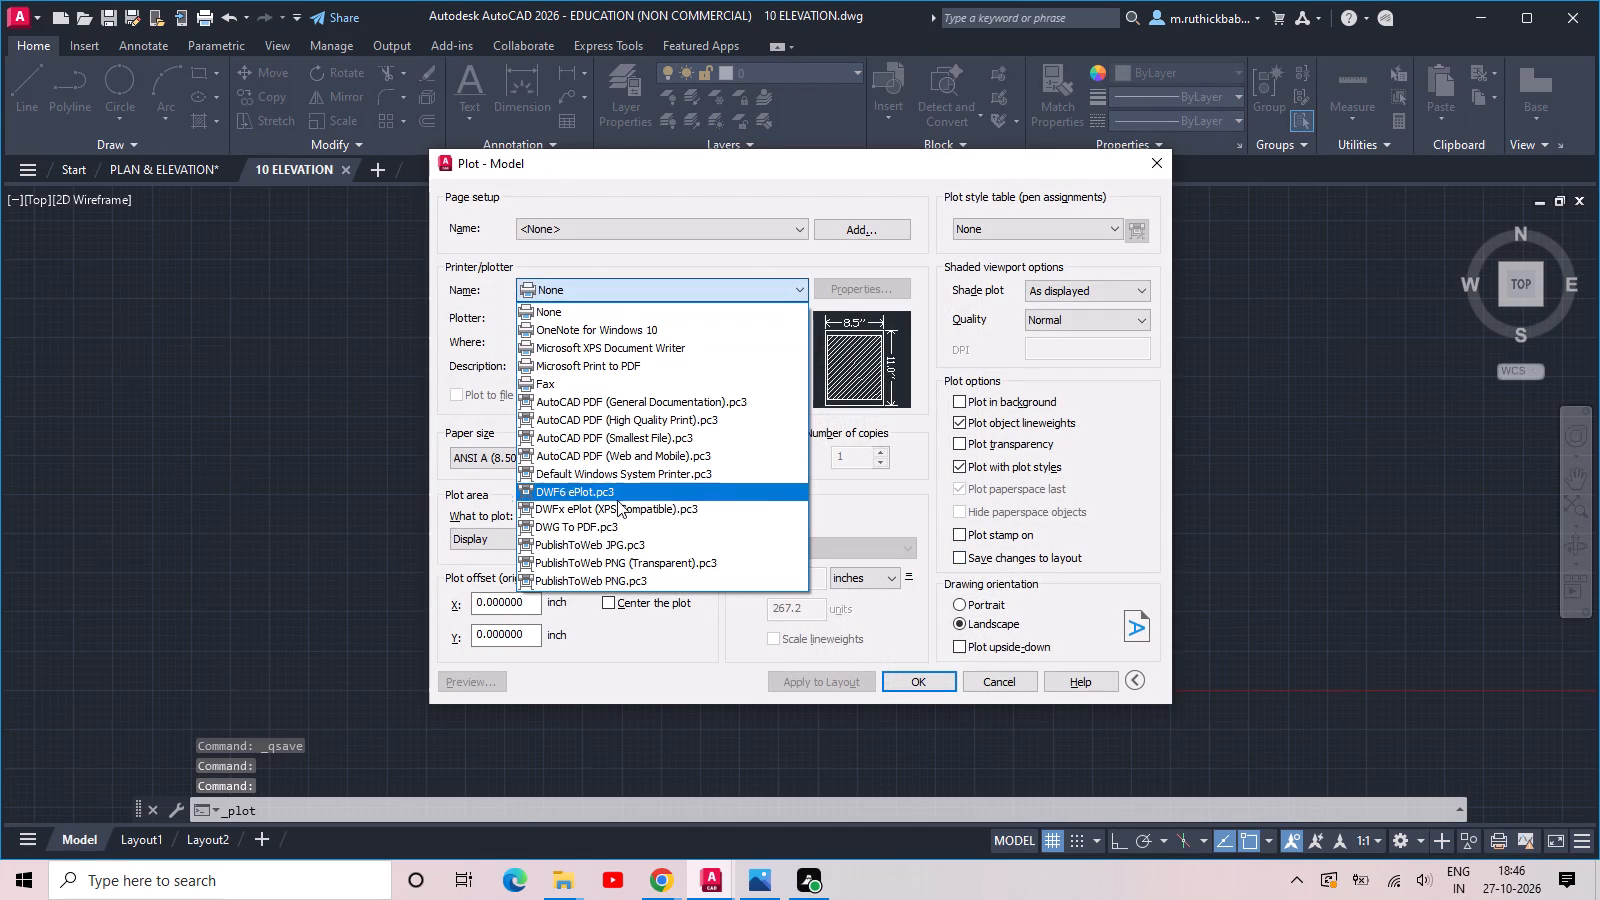
{"action": "left_click", "coordinate": [613, 527]}
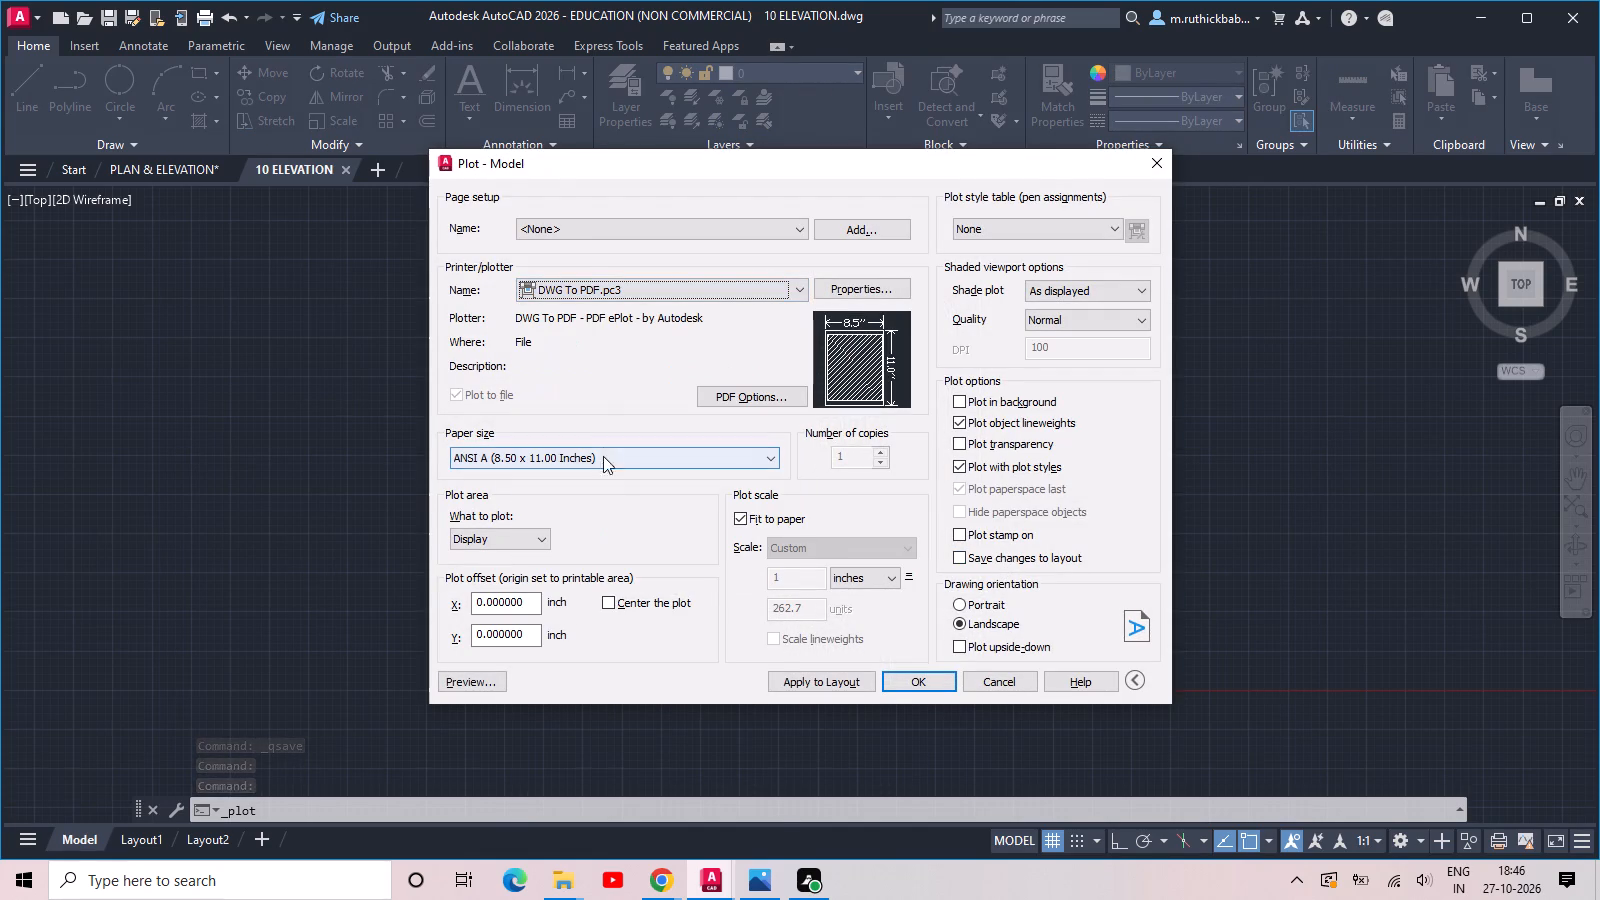
{"action": "left_click", "coordinate": [603, 447]}
{"action": "scroll", "coordinate": [572, 634], "scroll_direction": "down", "scroll_amount": 7}
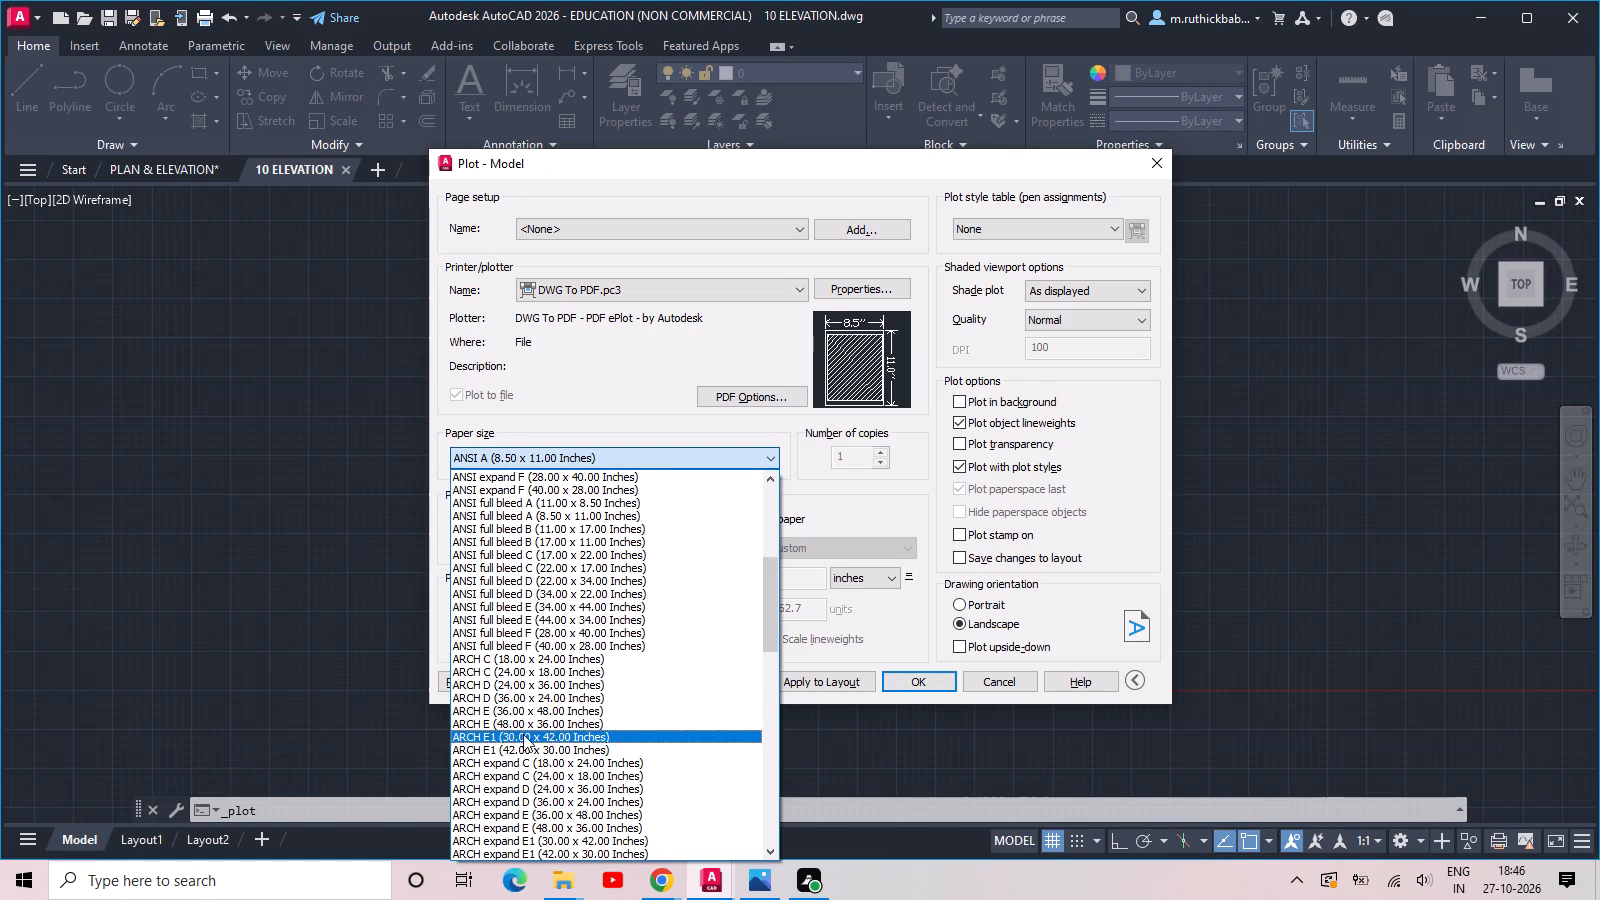
{"action": "left_click", "coordinate": [531, 655]}
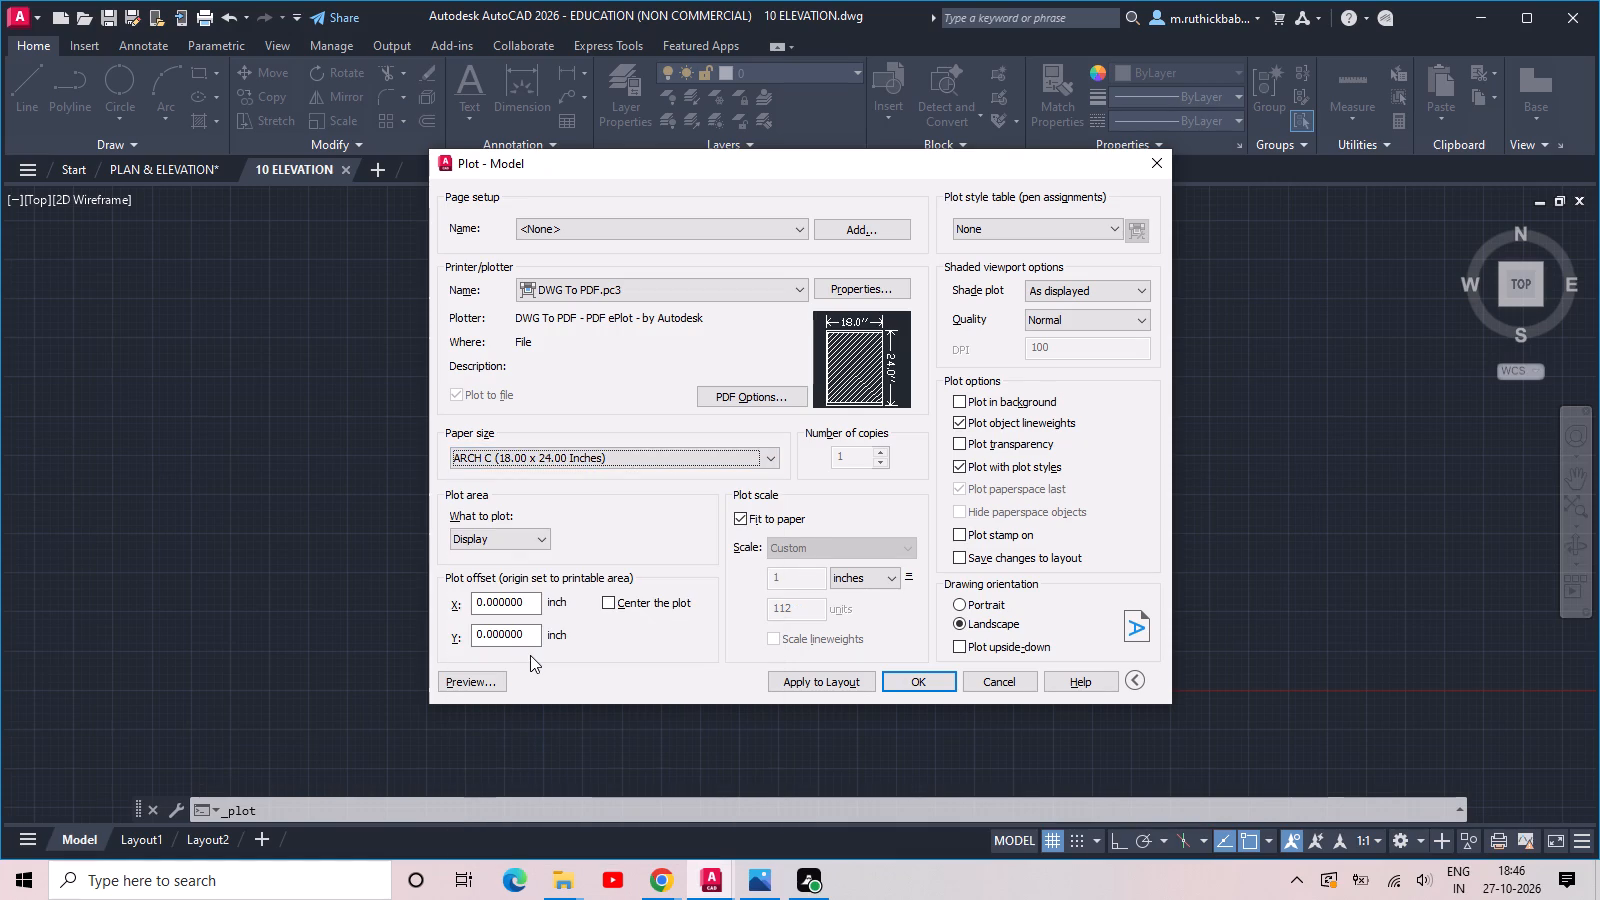
Center the plot on the paper and set the plot area to a window enclosing the whole facade.
{"action": "left_click", "coordinate": [611, 598]}
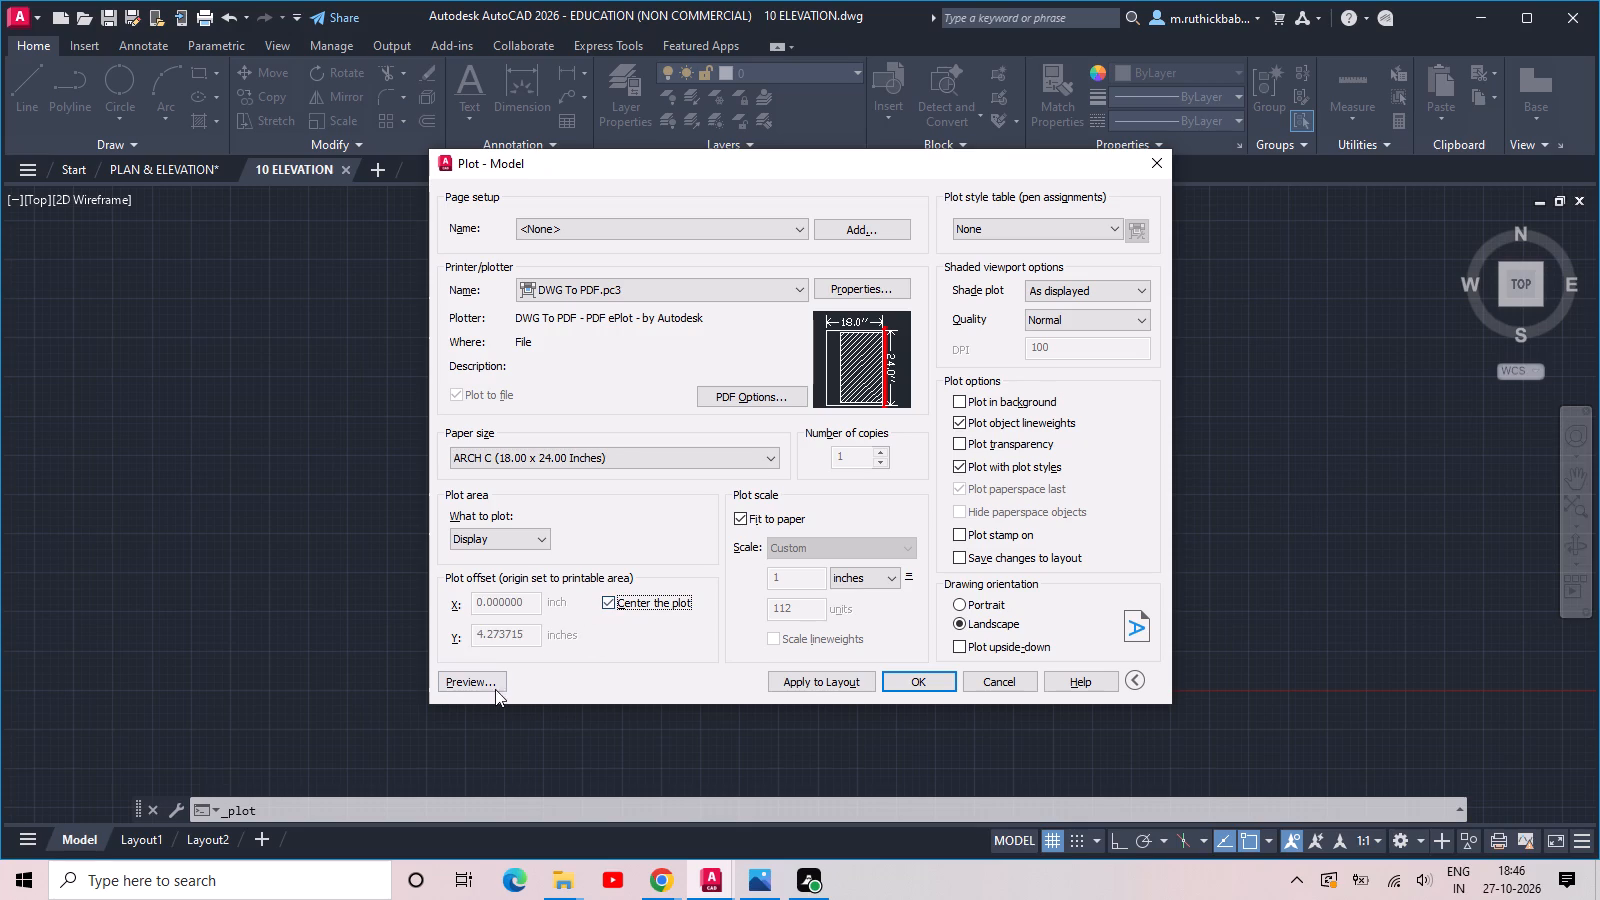
{"action": "left_click", "coordinate": [501, 533]}
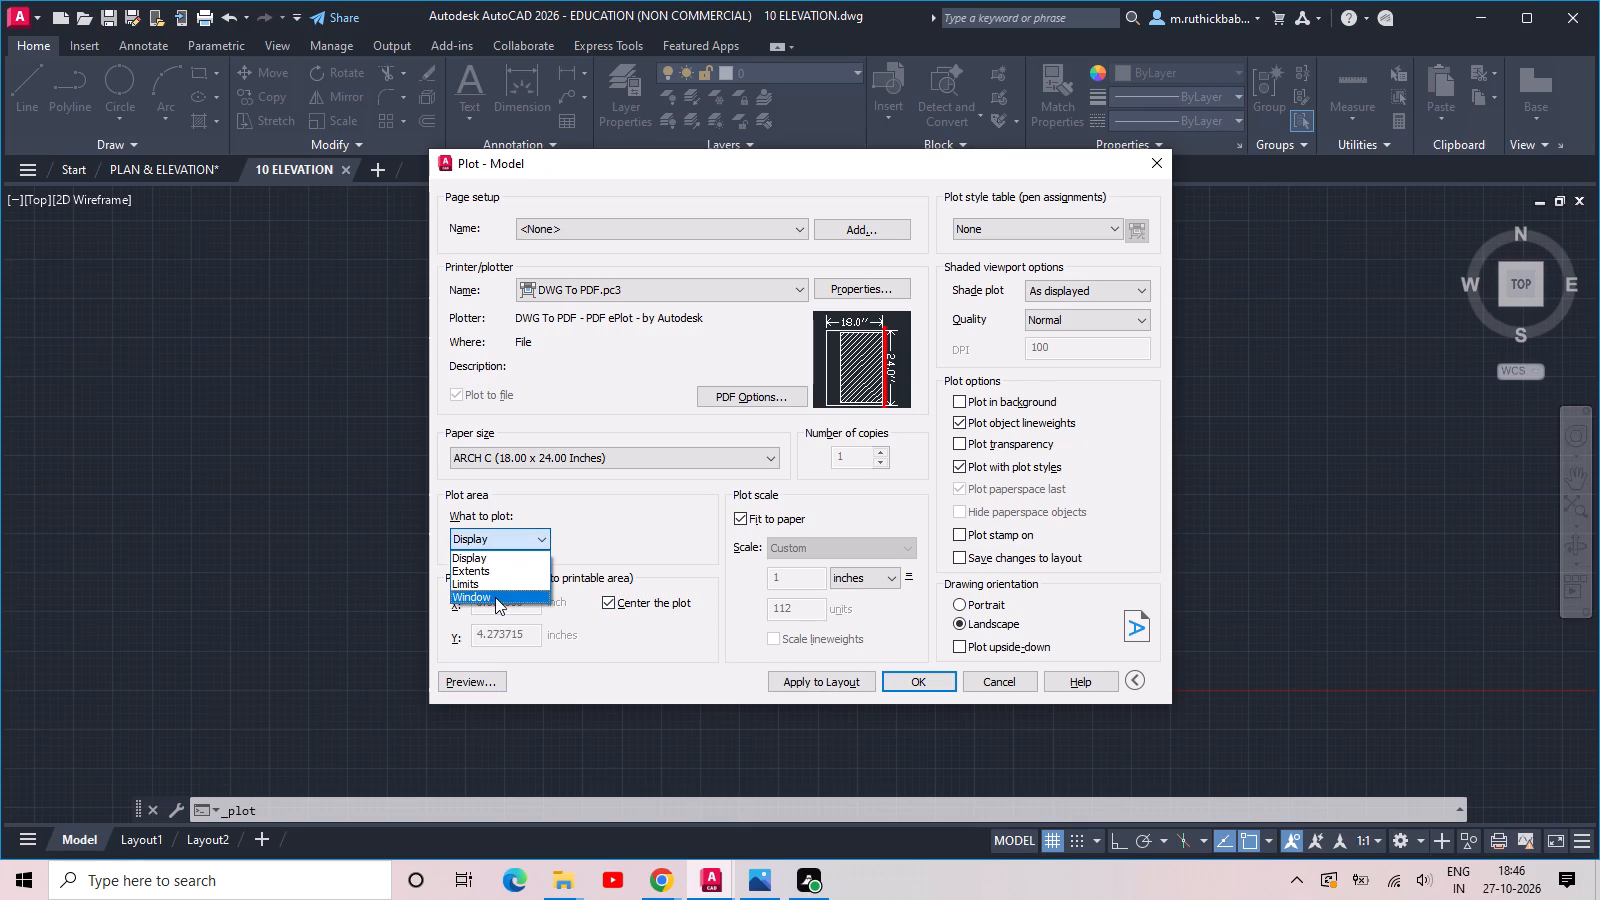
{"action": "left_click", "coordinate": [495, 597]}
{"action": "left_click", "coordinate": [622, 210]}
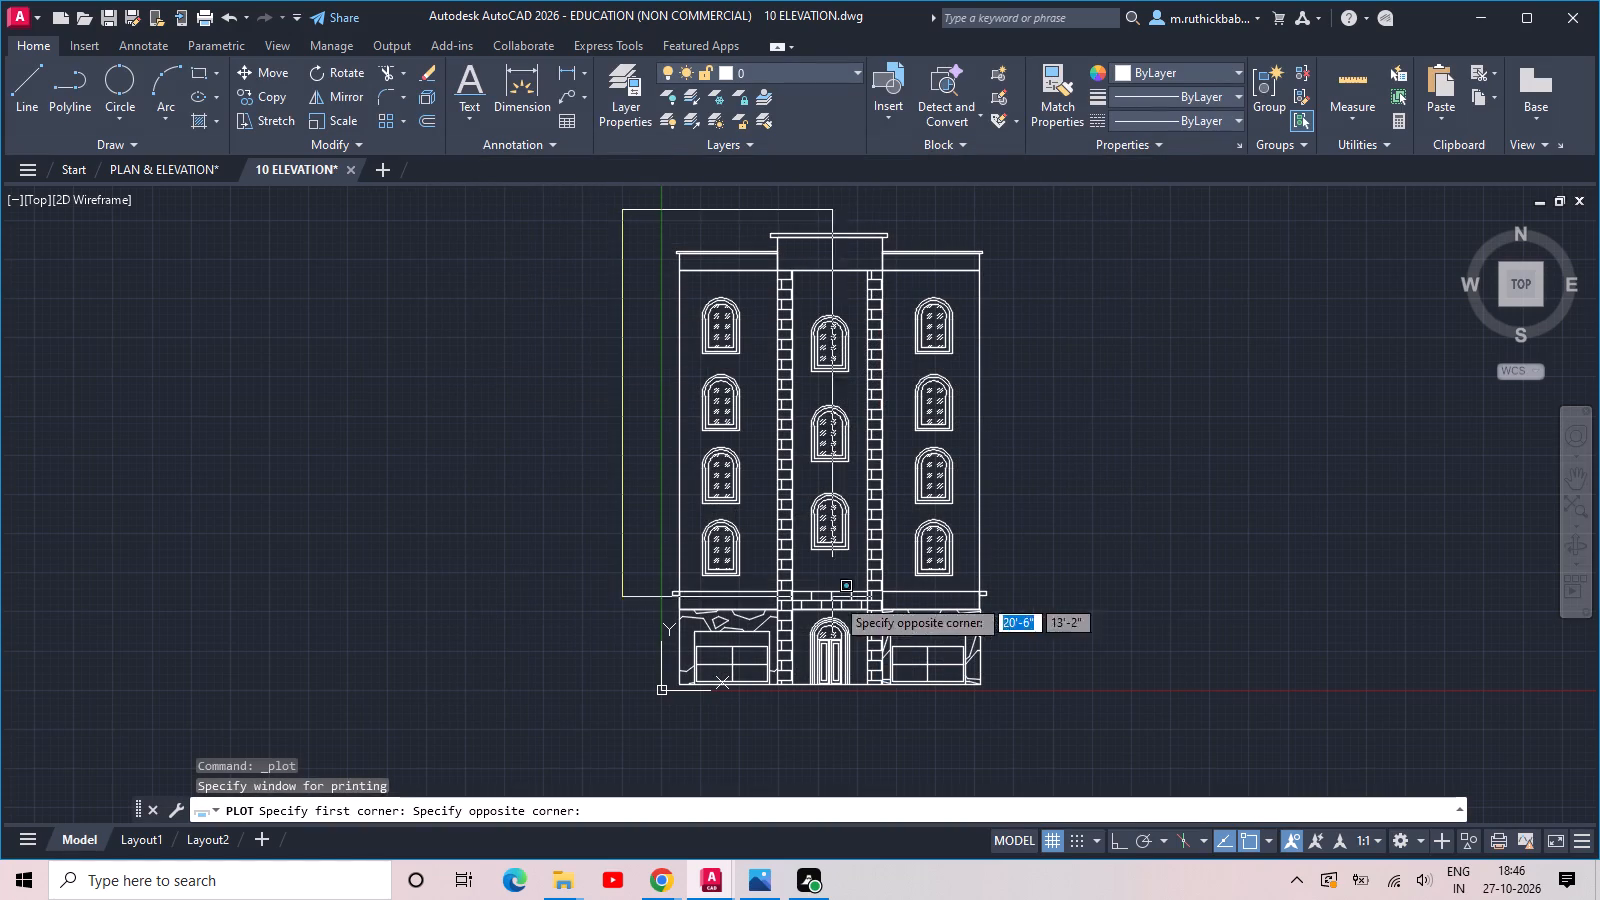
{"action": "left_click", "coordinate": [1018, 705]}
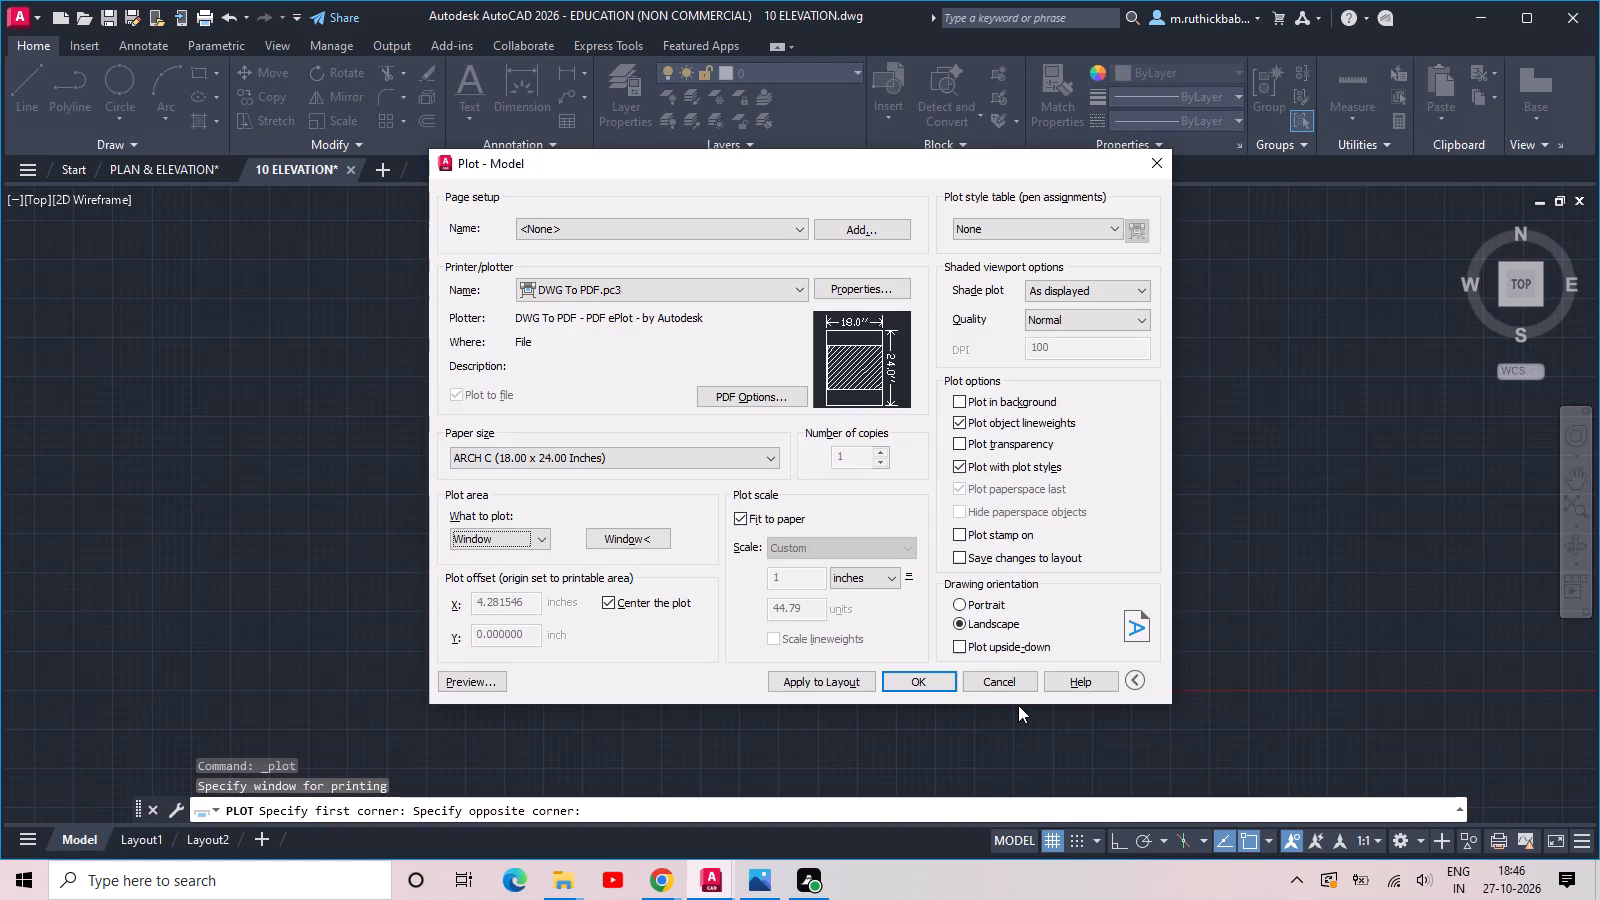
Plot the facade and save it in Documents as 10 ELEVATION-Model.pdf.
{"action": "left_click", "coordinate": [906, 679]}
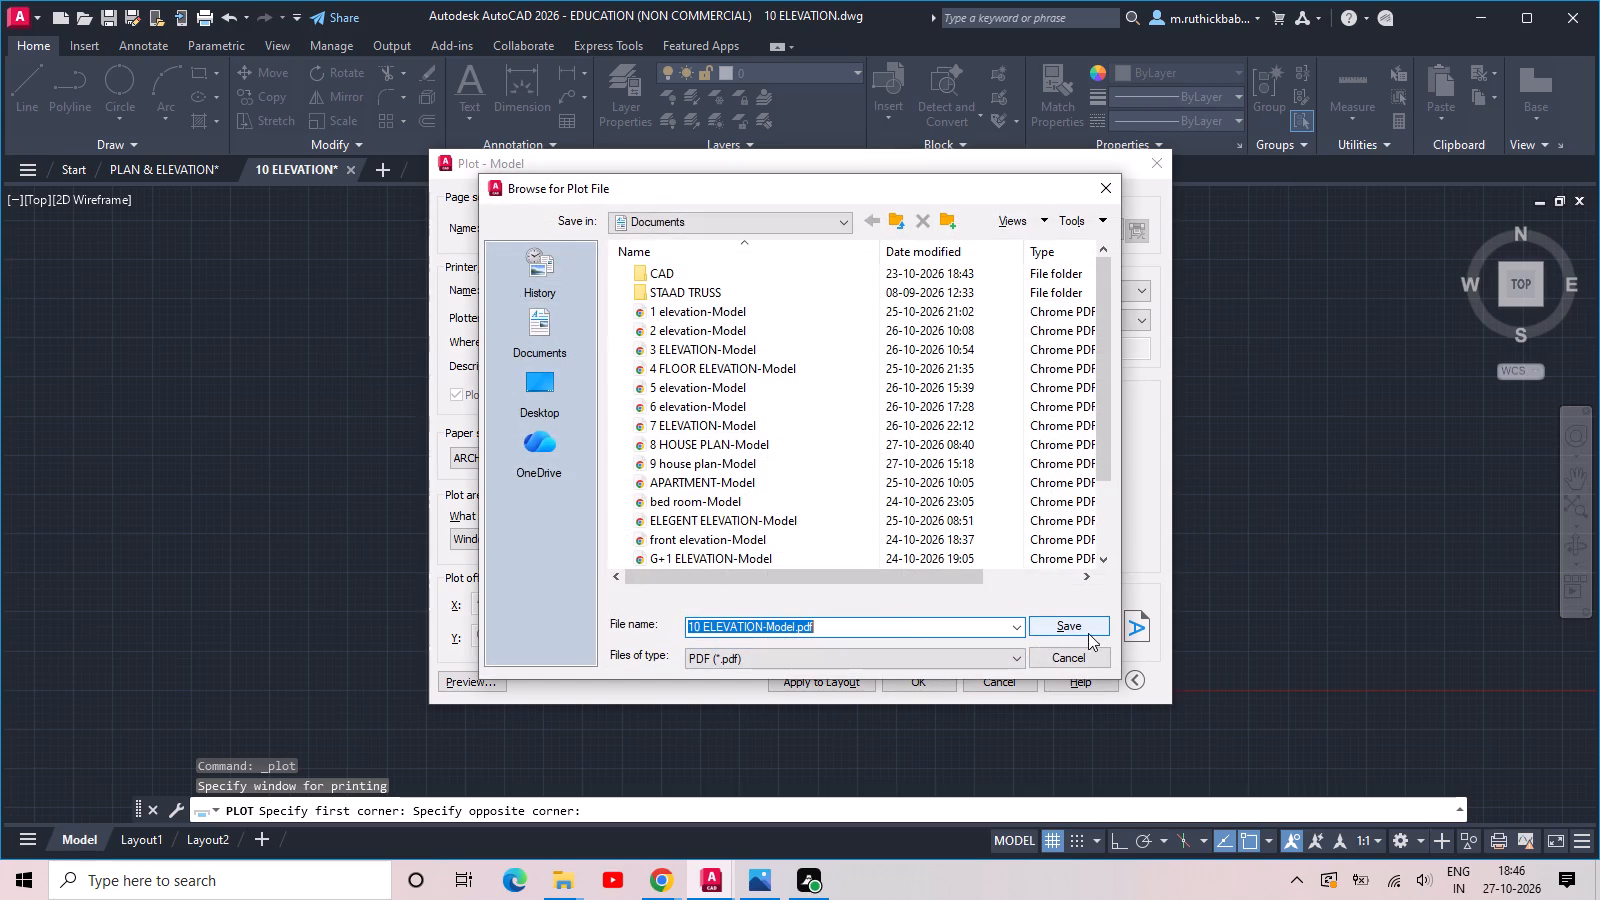
{"action": "left_click", "coordinate": [1085, 625]}
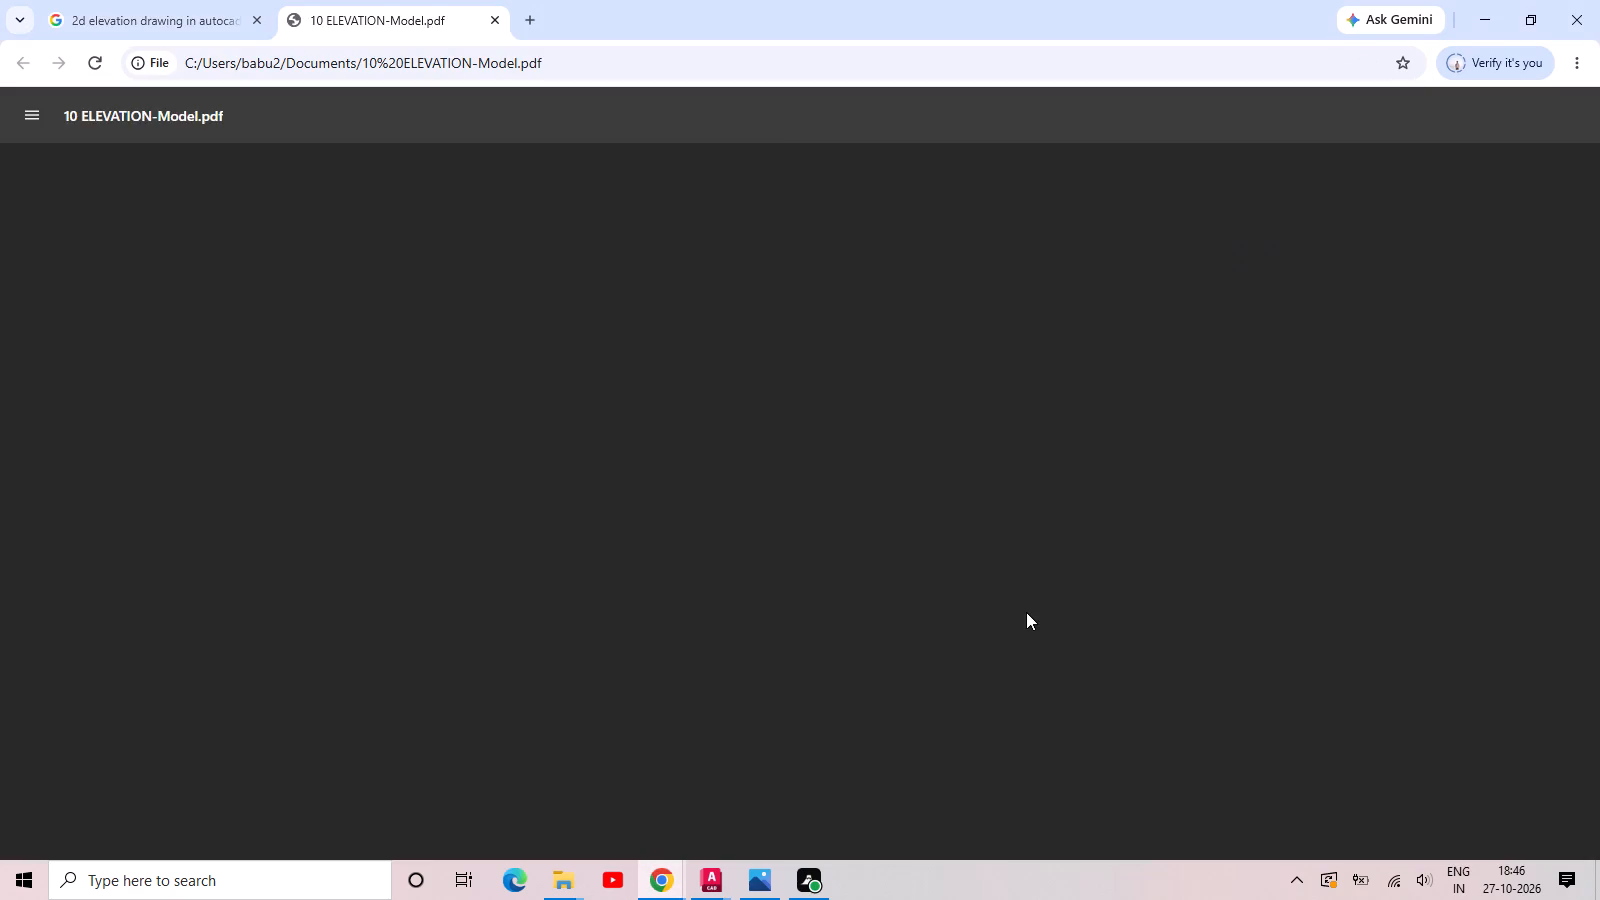
Review the plotted facade PDF from roofline to base, and return to the 10 ELEVATION drawing in AutoCAD.
{"action": "scroll", "coordinate": [814, 620], "scroll_direction": "down", "scroll_amount": 4}
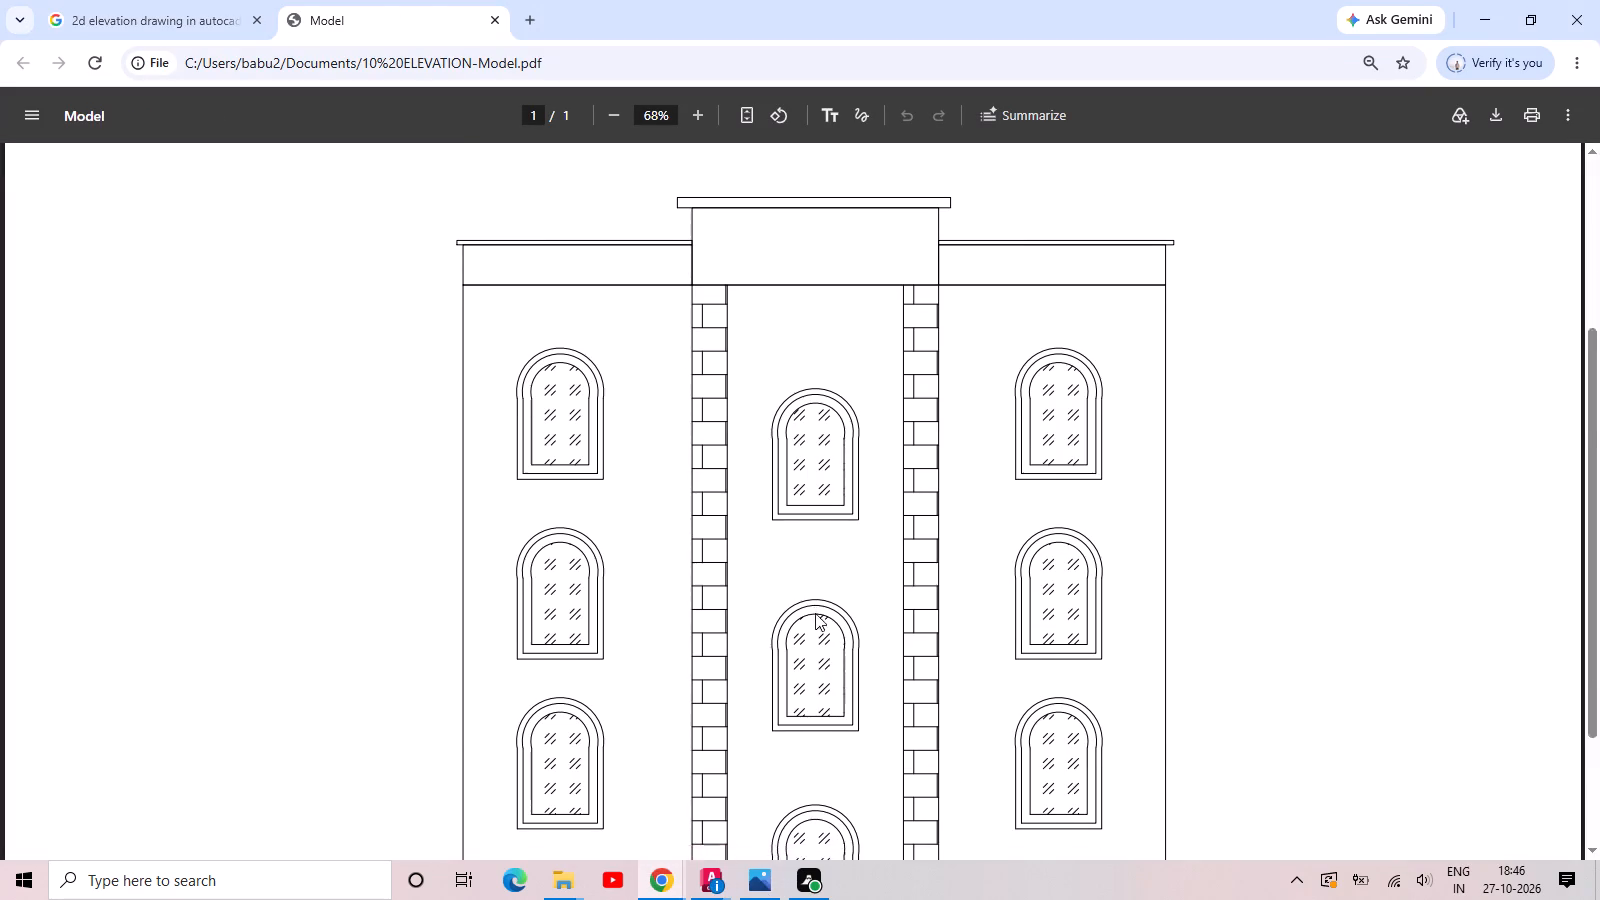
{"action": "scroll", "coordinate": [815, 613], "scroll_direction": "down", "scroll_amount": 5}
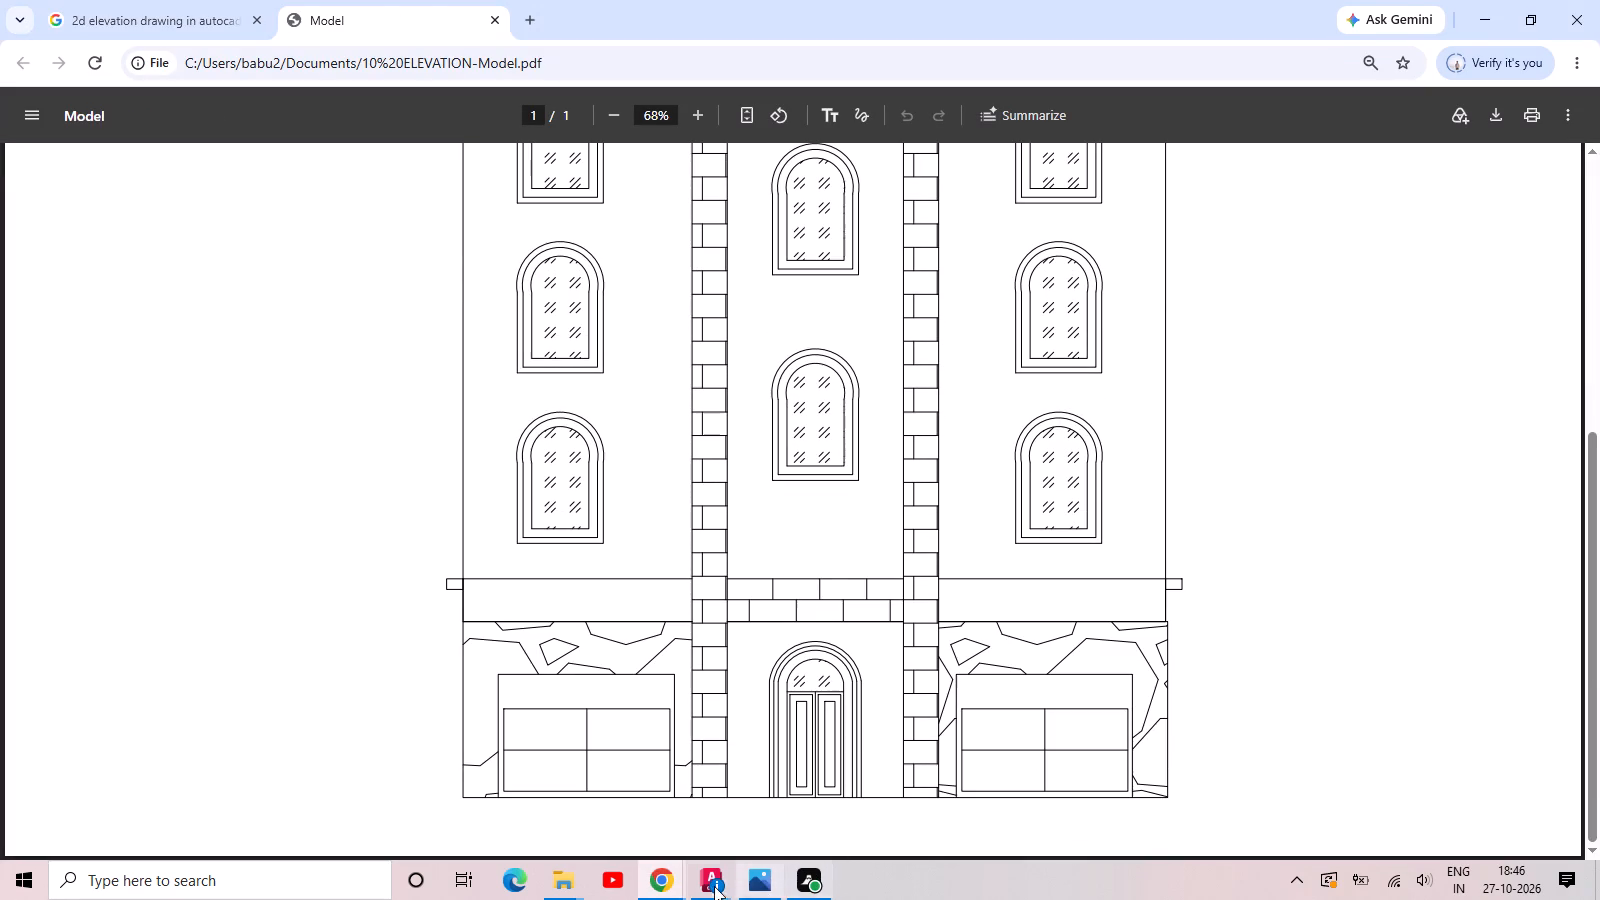
{"action": "left_click", "coordinate": [715, 885]}
{"action": "left_click", "coordinate": [778, 799]}
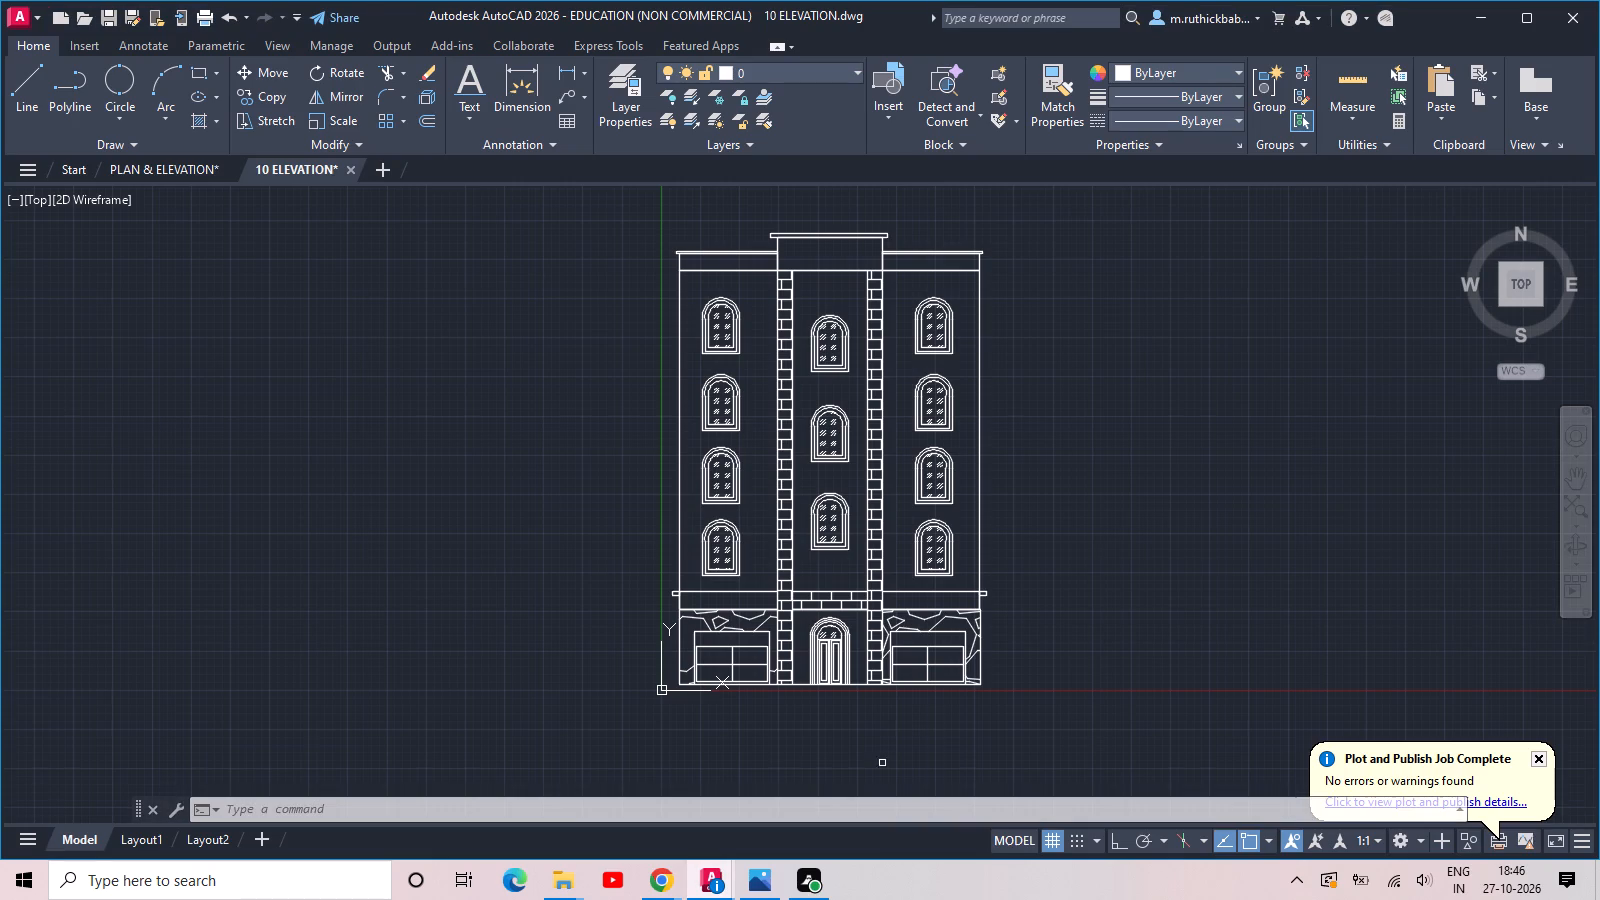
{"action": "left_click", "coordinate": [1540, 760]}
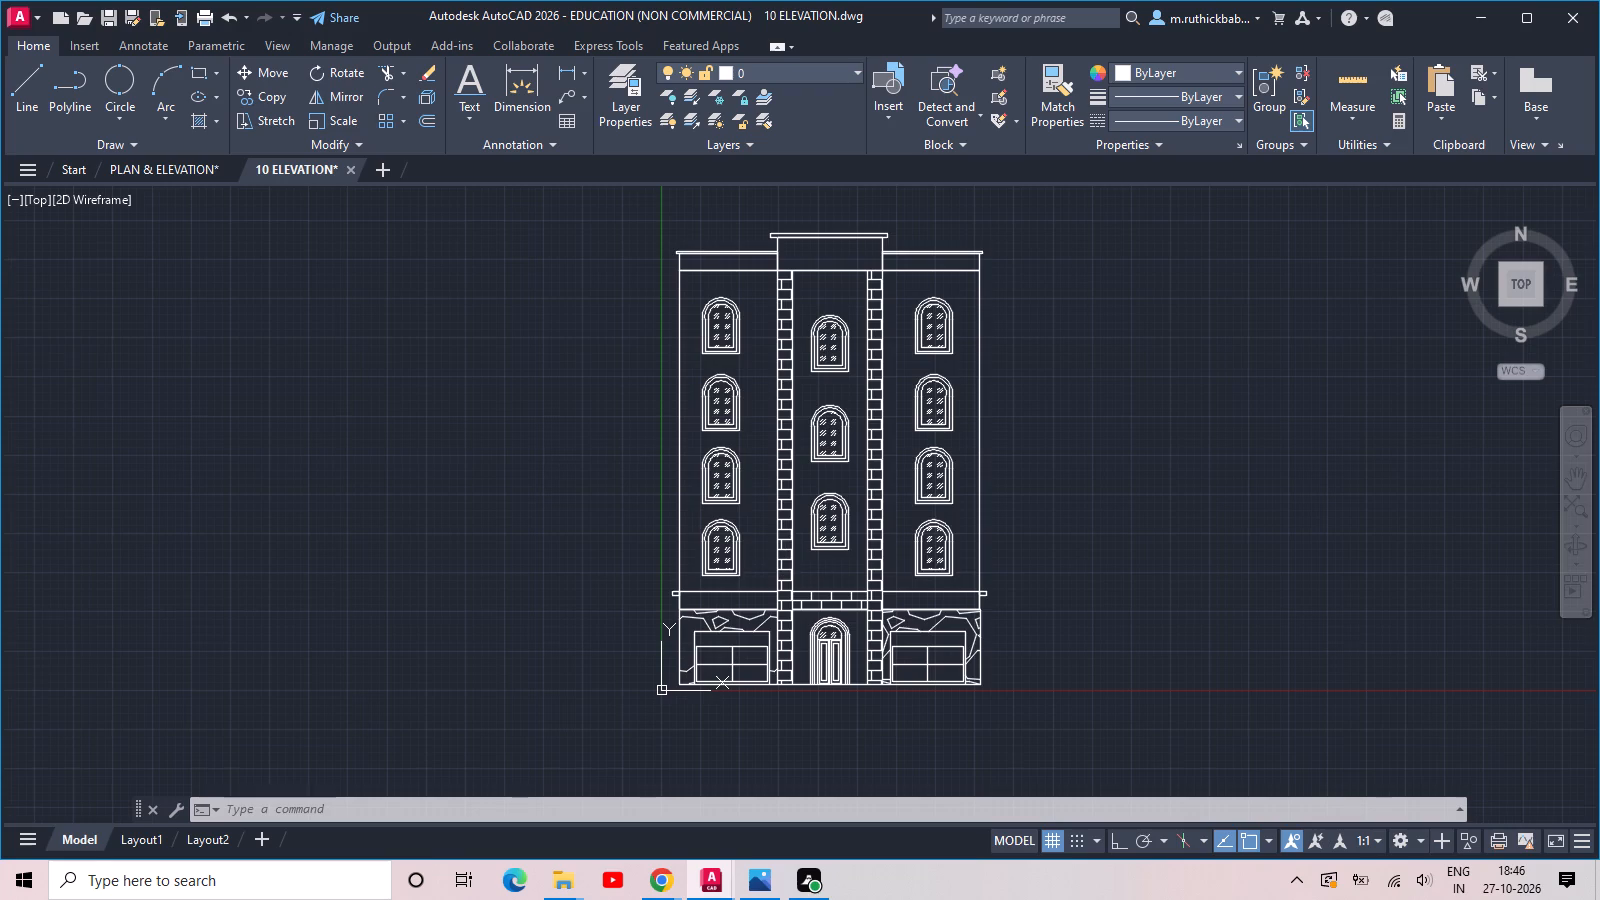
Examine the facade in the drawing and close up around the ledge end projecting from the left wall.
{"action": "scroll", "coordinate": [959, 562], "scroll_direction": "up", "scroll_amount": 1}
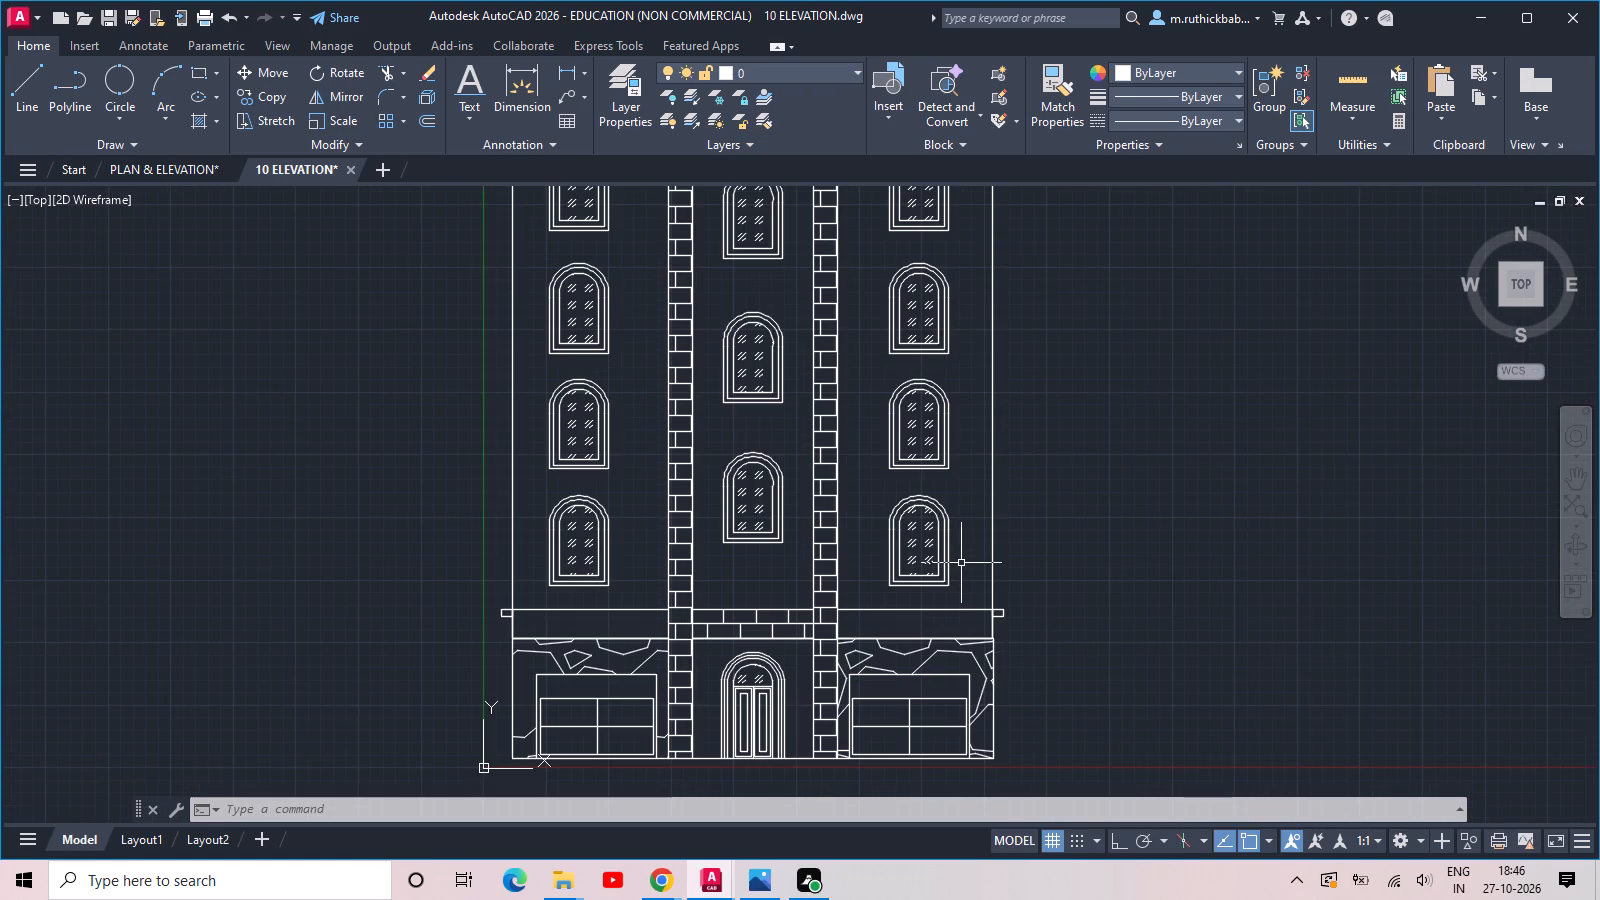
{"action": "scroll", "coordinate": [961, 563], "scroll_direction": "down", "scroll_amount": 1}
{"action": "middle_click_drag", "start_coordinate": [910, 589], "coordinate": [921, 576]}
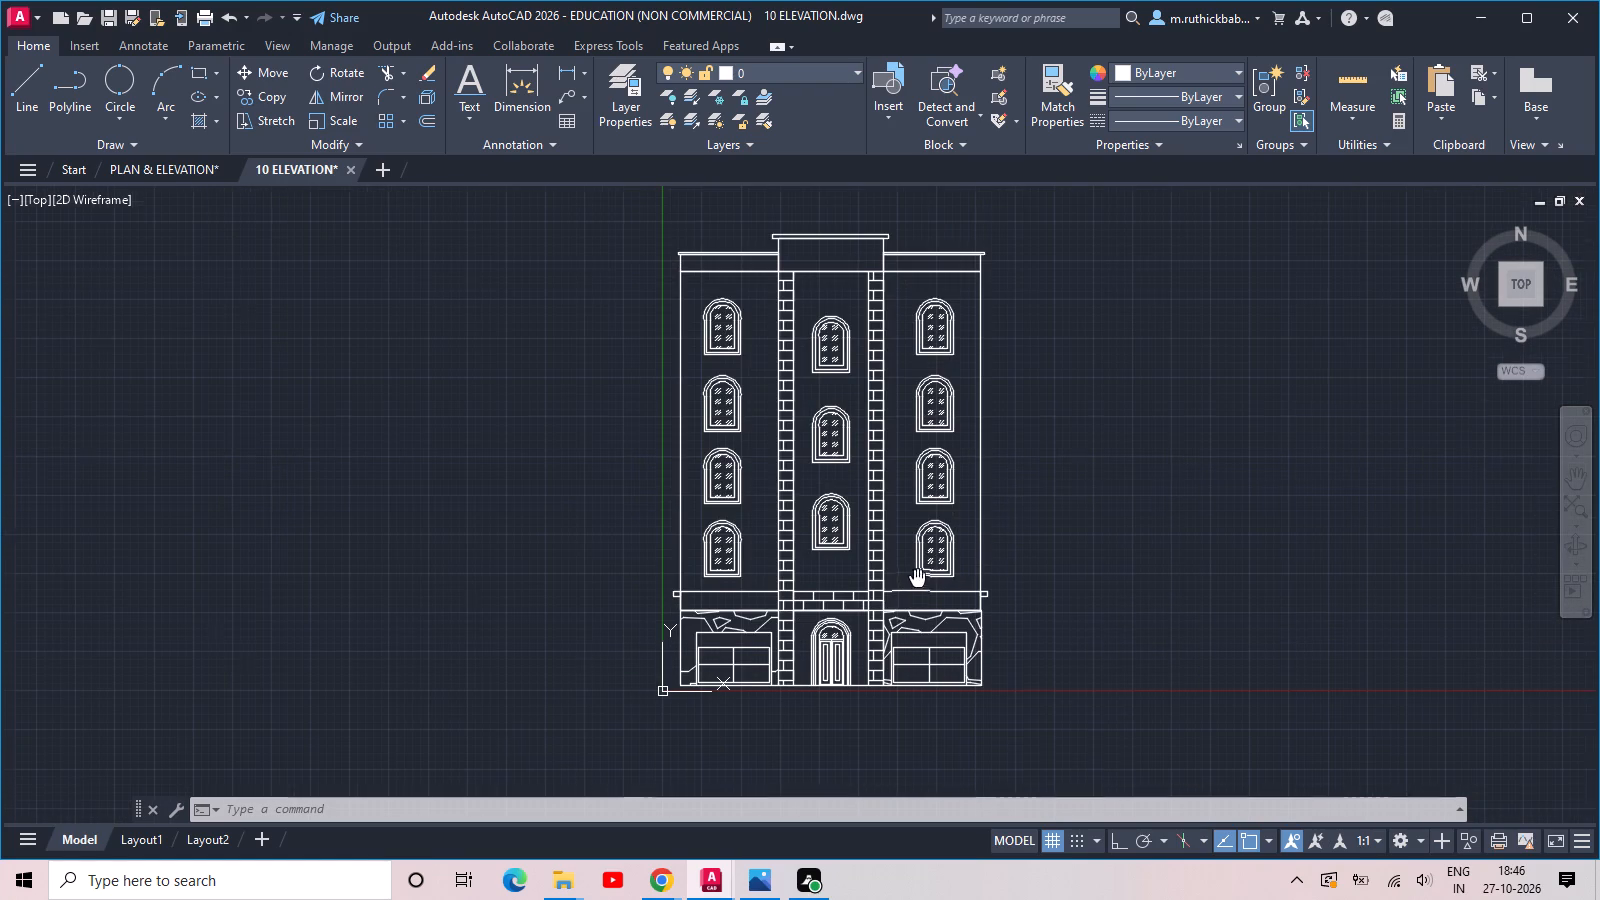
{"action": "middle_click_drag", "start_coordinate": [921, 576], "coordinate": [958, 530]}
{"action": "scroll", "coordinate": [716, 568], "scroll_direction": "up", "scroll_amount": 3}
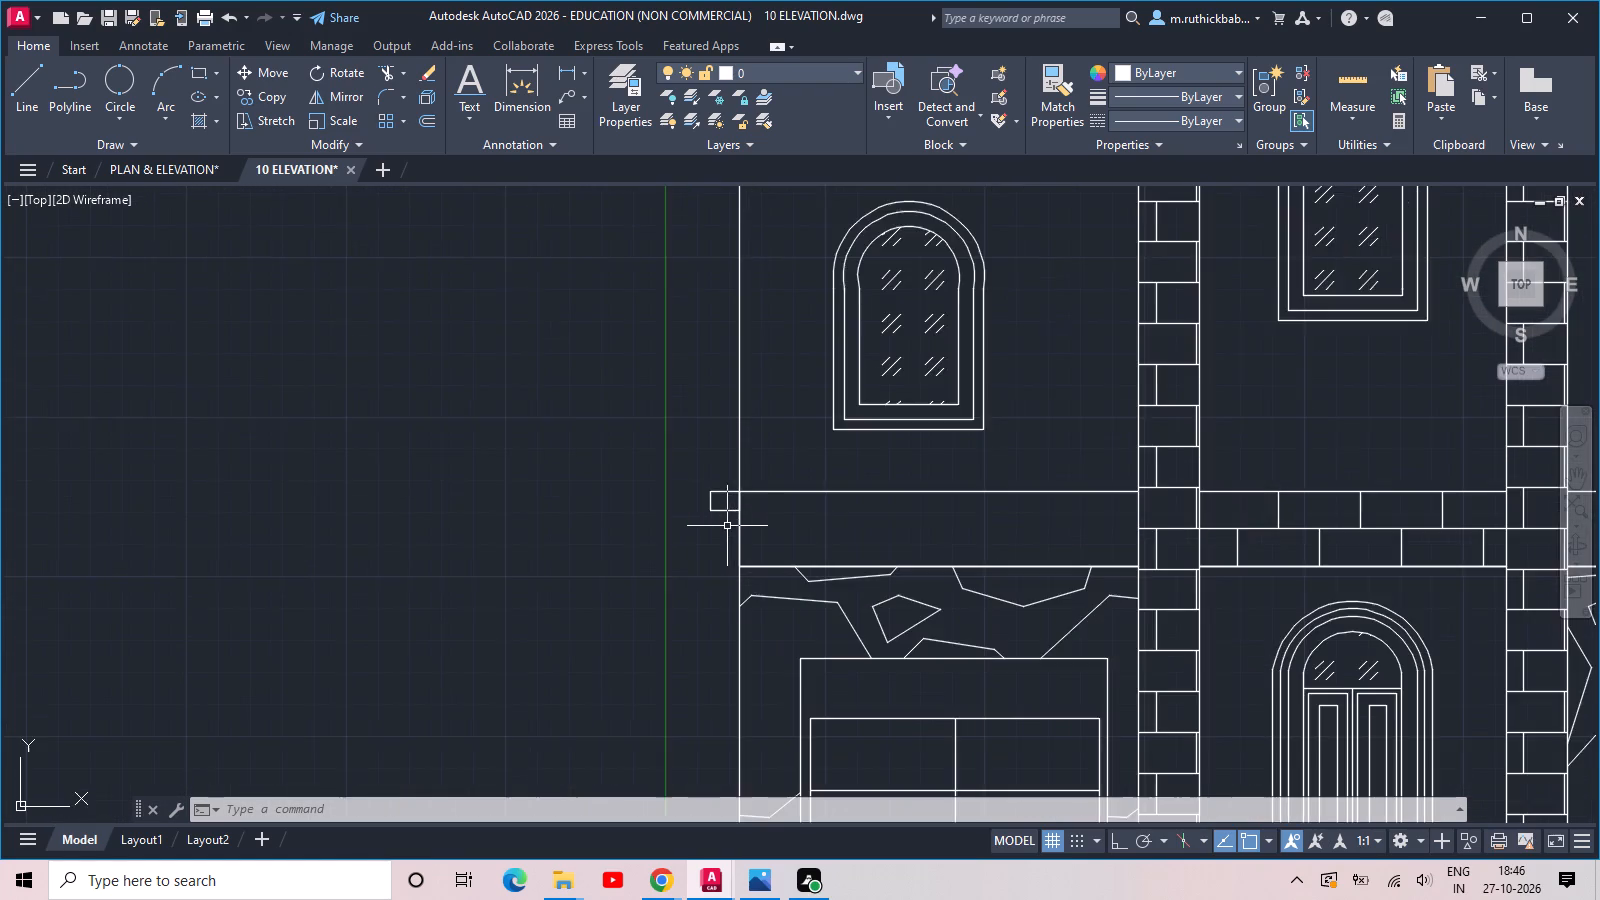
{"action": "scroll", "coordinate": [729, 503], "scroll_direction": "up", "scroll_amount": 3}
{"action": "scroll", "coordinate": [729, 503], "scroll_direction": "down", "scroll_amount": 2}
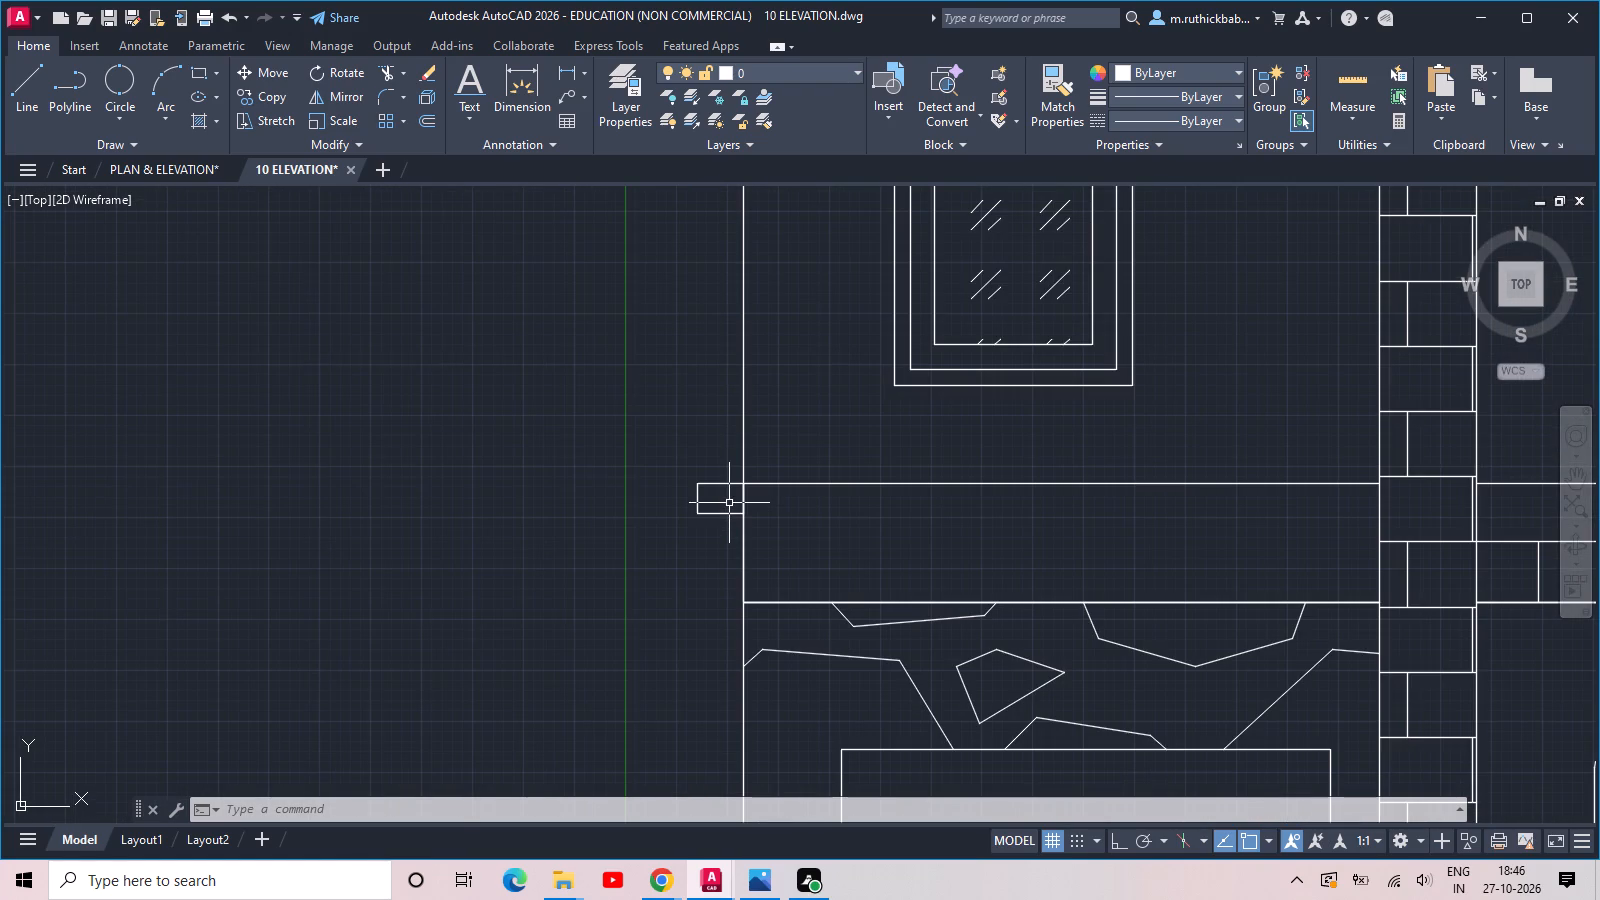
{"action": "middle_click_drag", "start_coordinate": [729, 503], "coordinate": [645, 552]}
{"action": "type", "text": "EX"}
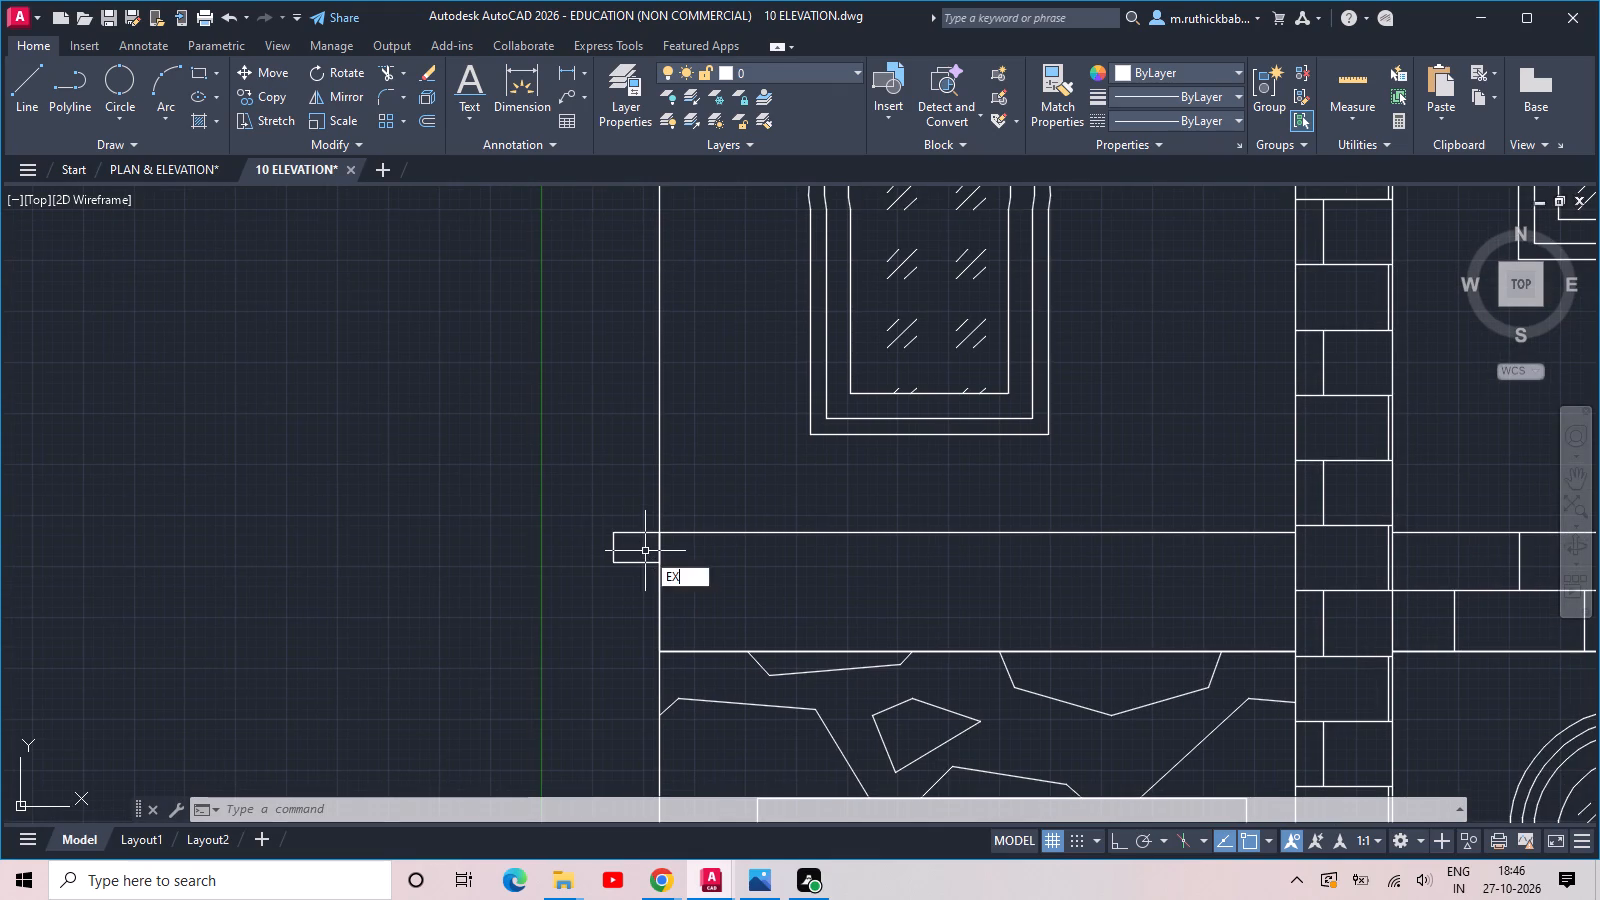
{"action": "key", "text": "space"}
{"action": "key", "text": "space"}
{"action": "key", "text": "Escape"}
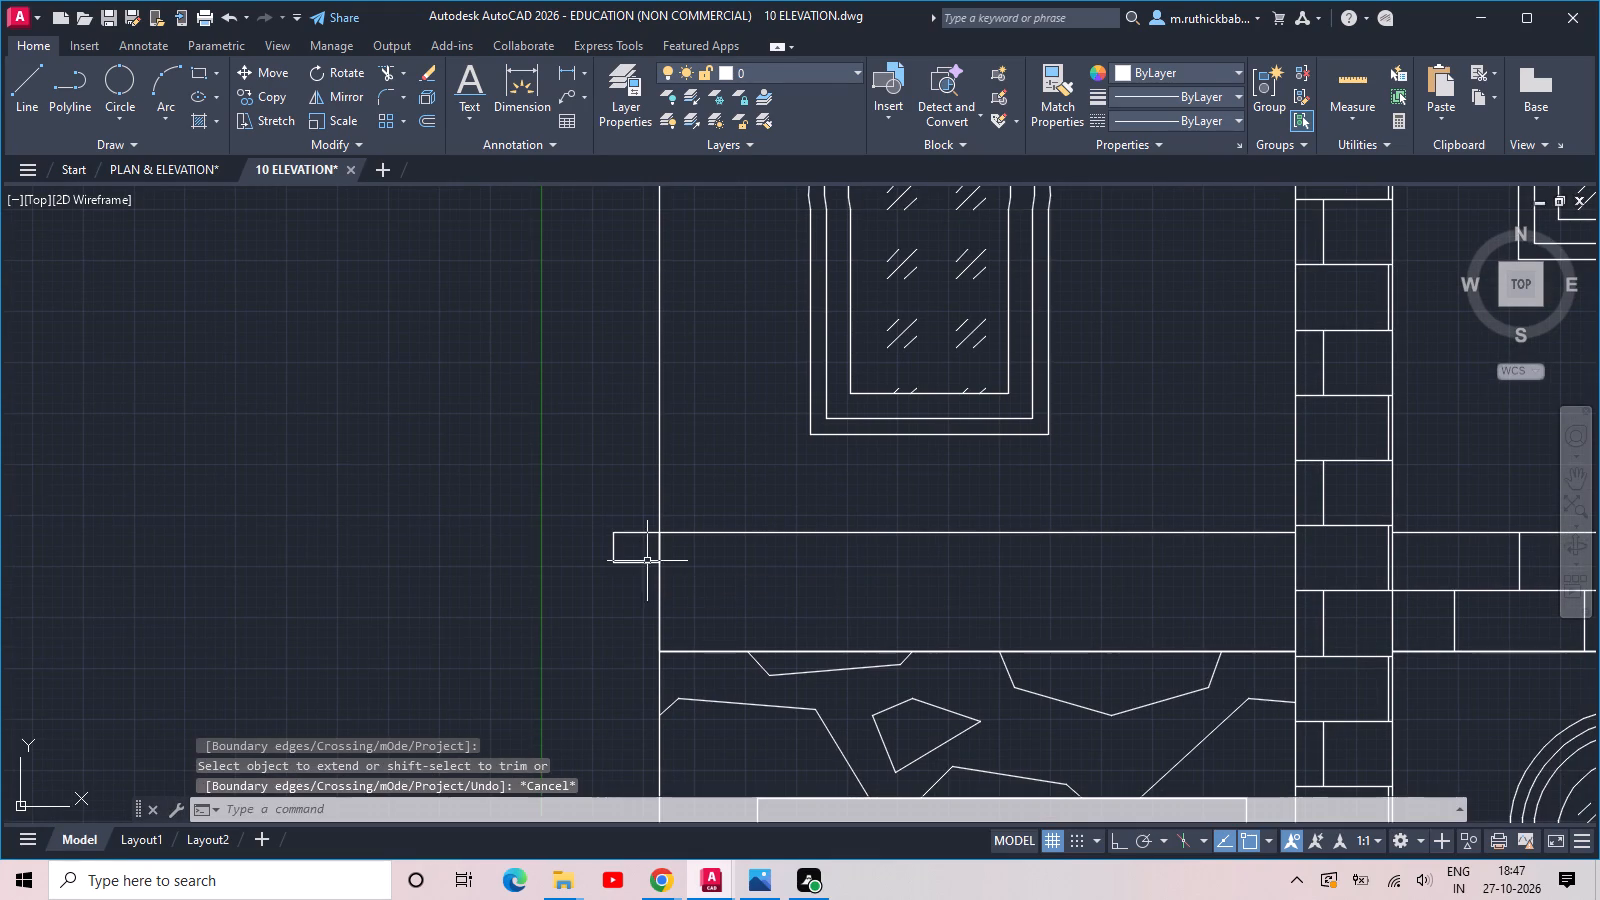
Explode the small ledge rectangle outside the left wall and extend its lower edge to the left brick column.
{"action": "left_click_drag", "start_coordinate": [648, 559], "coordinate": [639, 558]}
{"action": "left_click", "coordinate": [610, 569]}
{"action": "type", "text": "X"}
{"action": "key", "text": "space"}
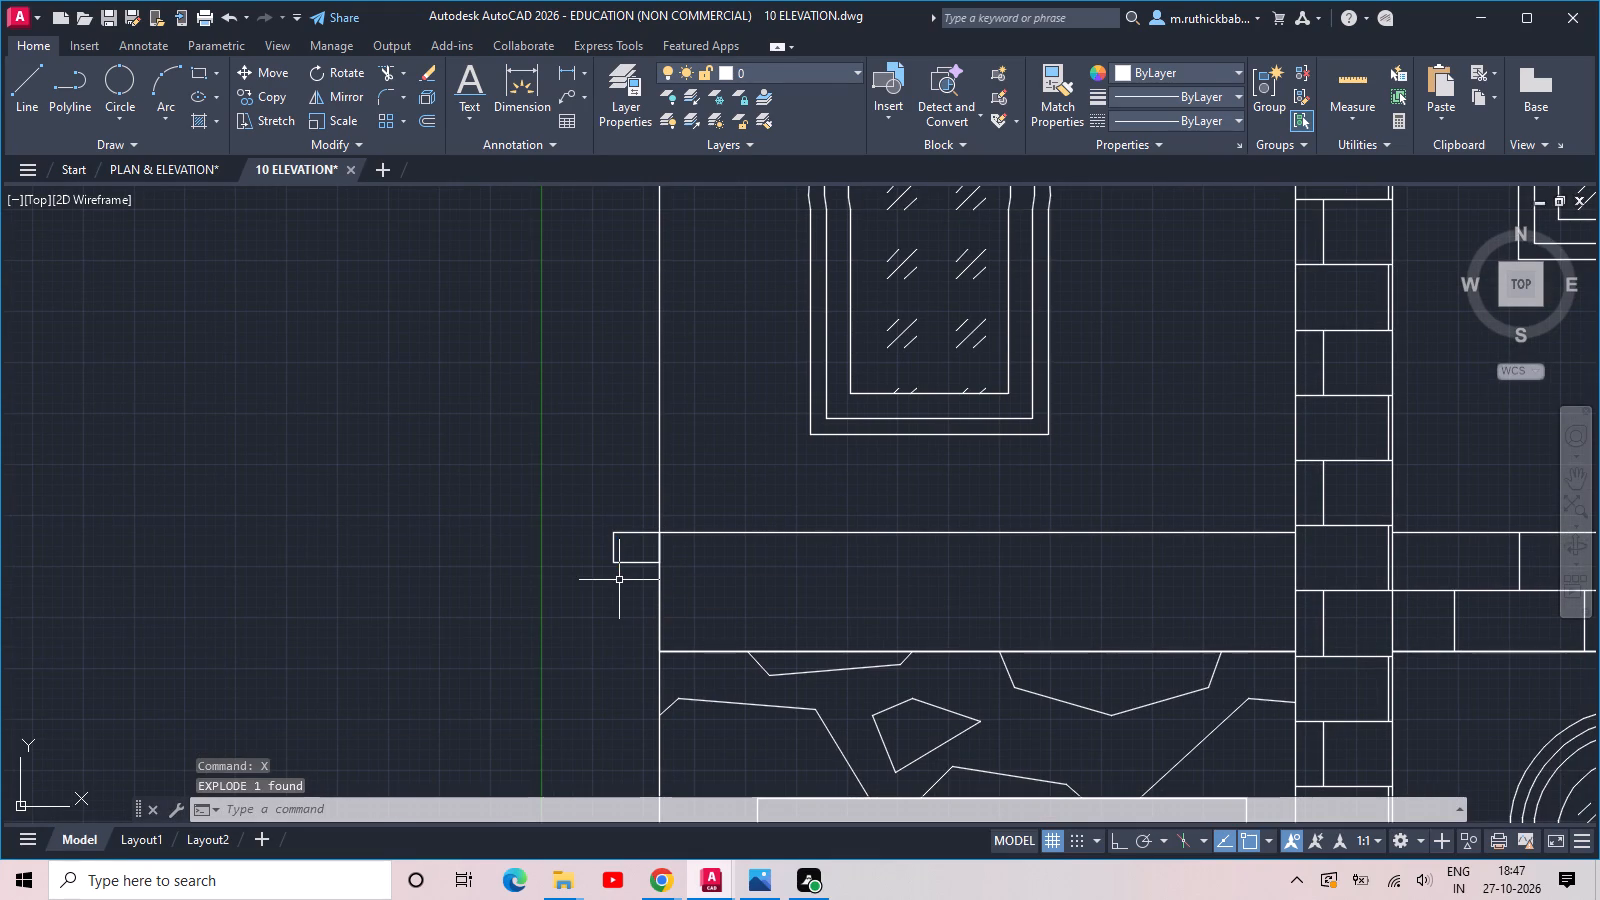
{"action": "key", "text": "e"}
{"action": "type", "text": "X"}
{"action": "key", "text": "space"}
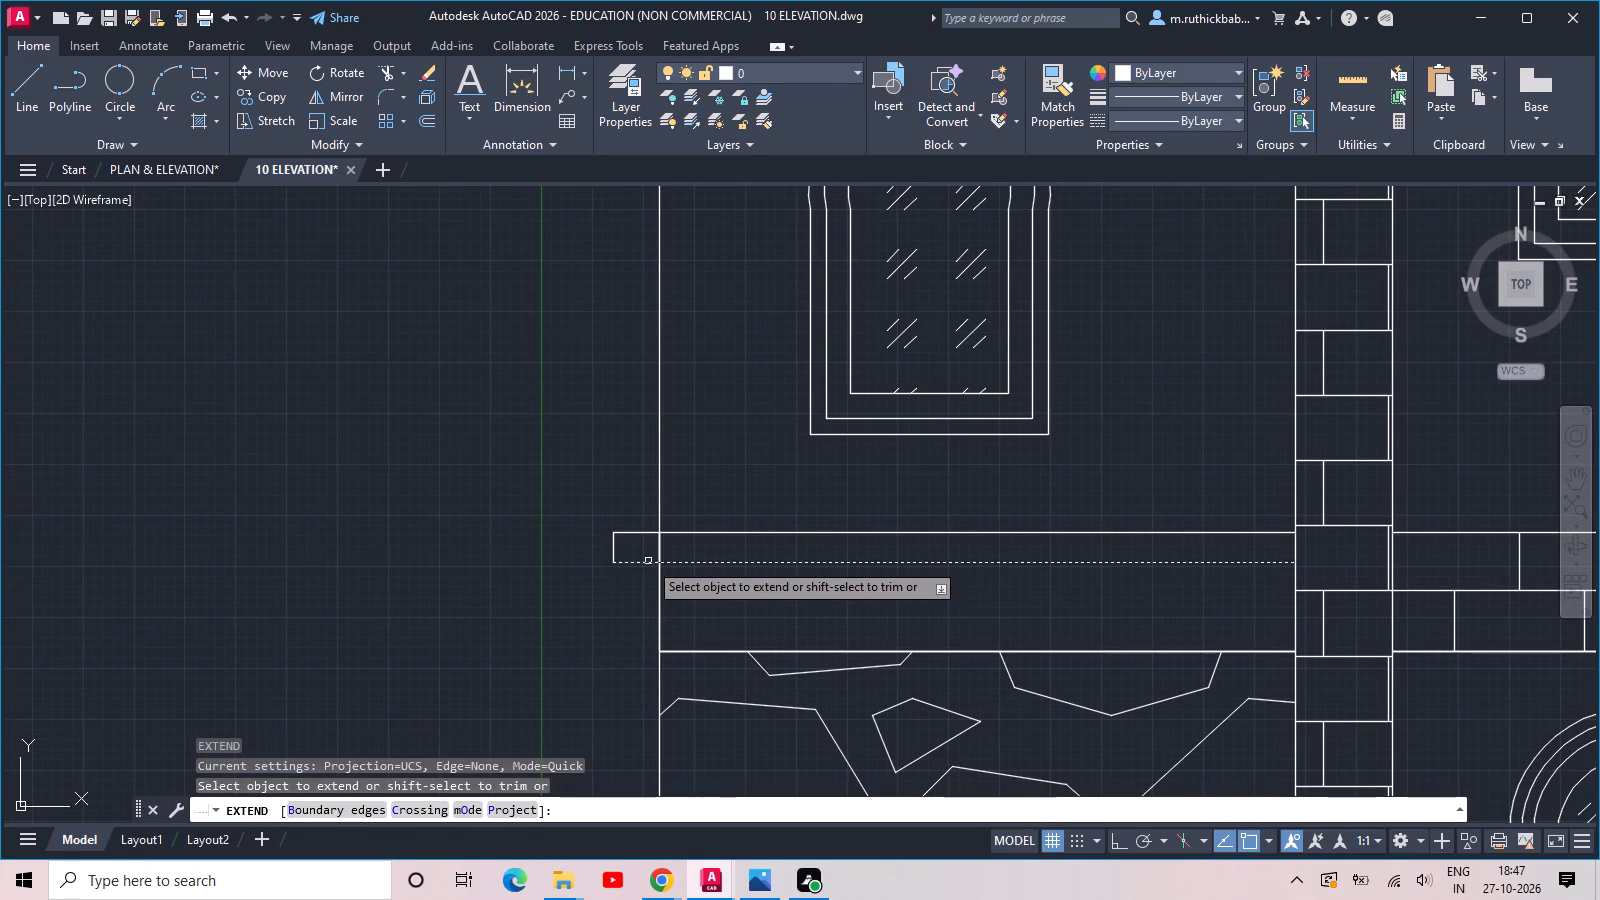
{"action": "left_click", "coordinate": [648, 561]}
{"action": "scroll", "coordinate": [841, 566], "scroll_direction": "down", "scroll_amount": 2}
{"action": "middle_click_drag", "start_coordinate": [968, 574], "coordinate": [606, 653]}
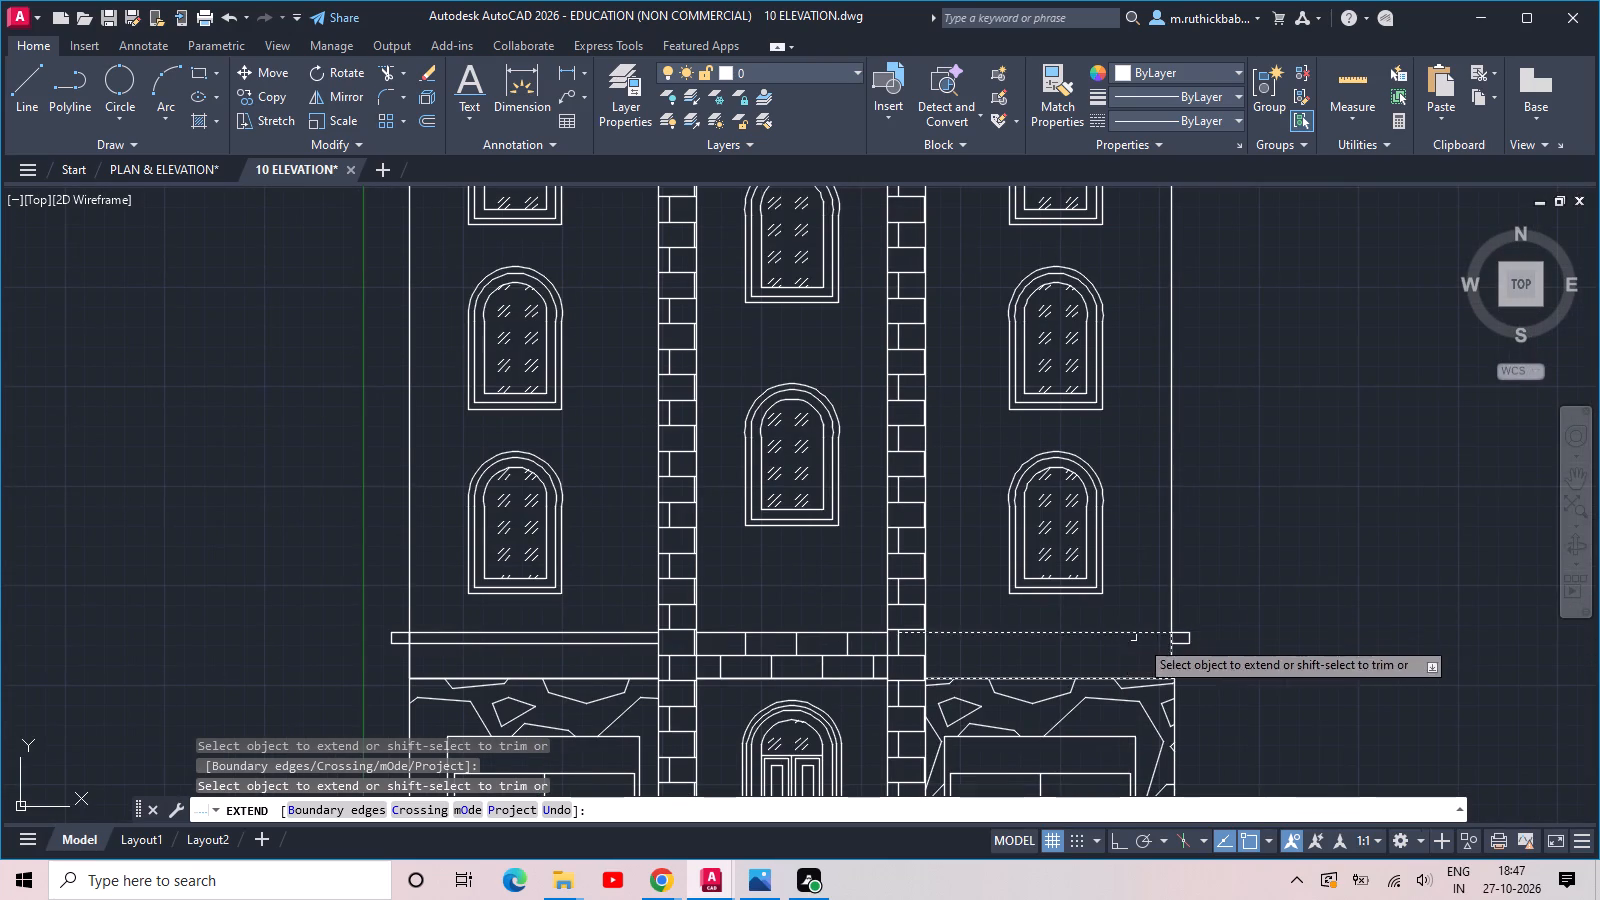
{"action": "key", "text": "grave"}
{"action": "key", "text": "Escape"}
{"action": "key", "text": "Escape"}
Explode the small ledge rectangle outside the right wall and extend its lower edge to the right brick column.
{"action": "left_click", "coordinate": [1200, 645]}
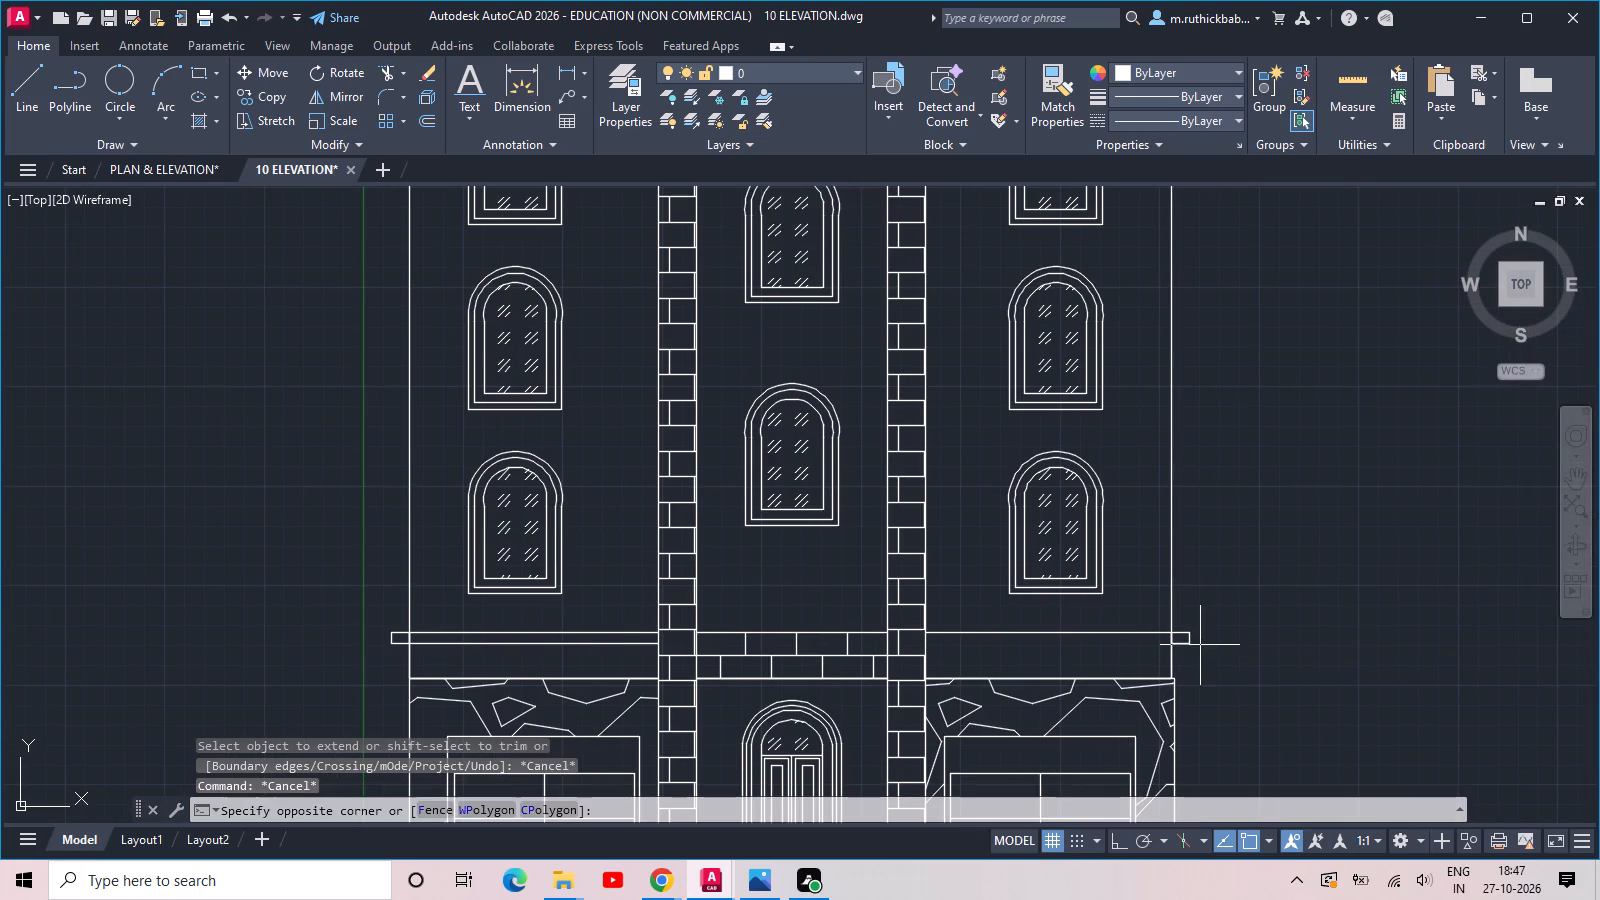
{"action": "left_click", "coordinate": [1185, 630]}
{"action": "scroll", "coordinate": [1216, 644], "scroll_direction": "up", "scroll_amount": 2}
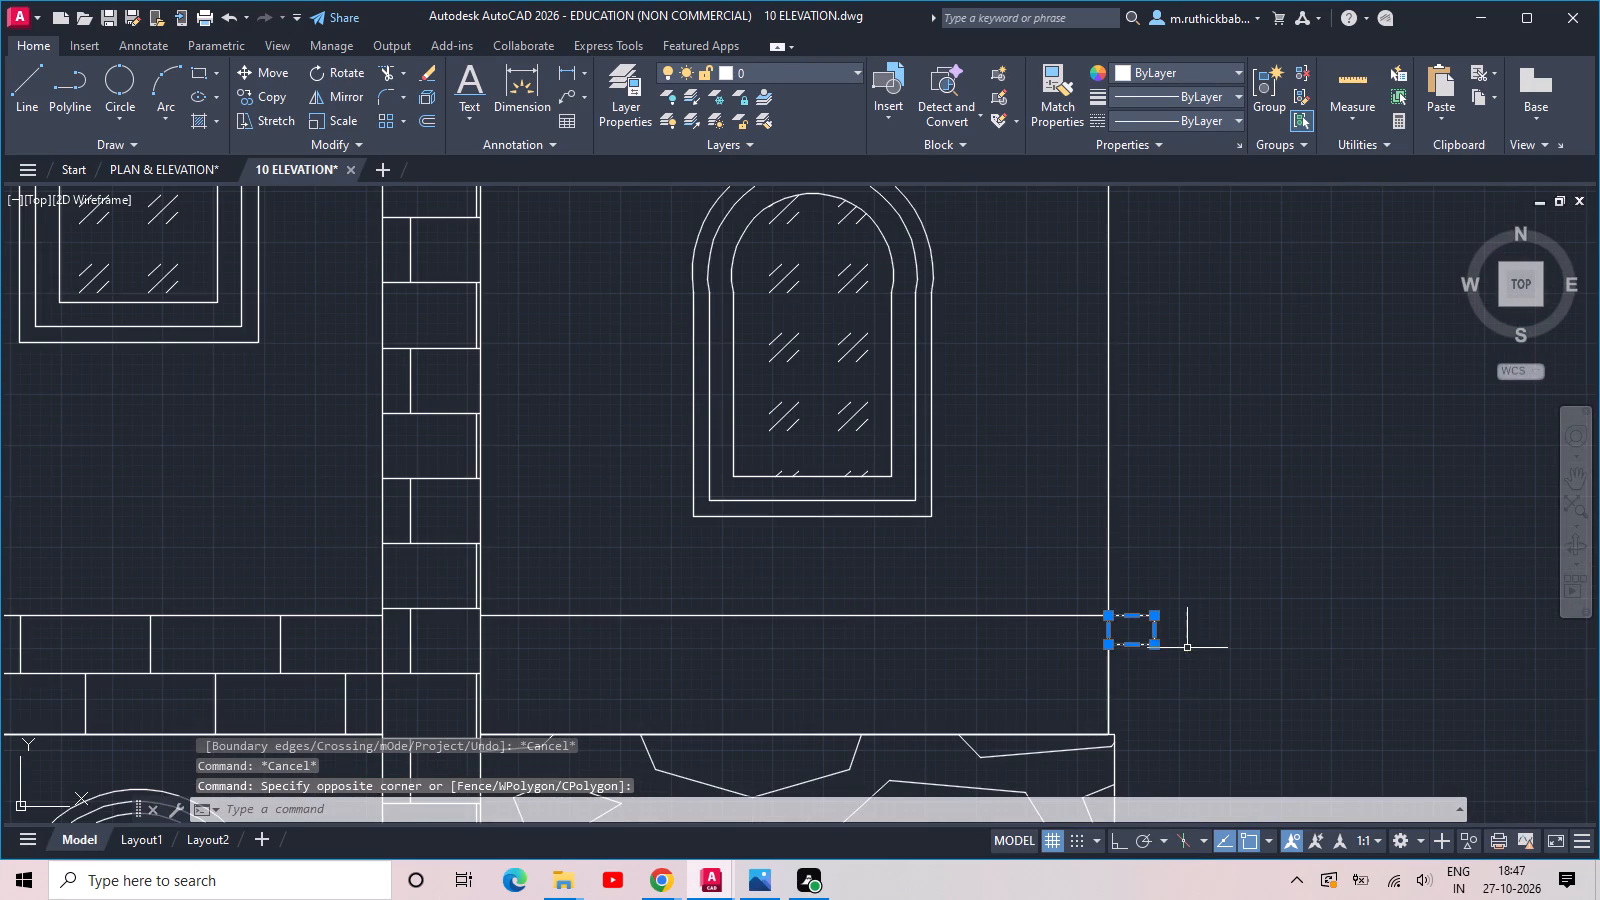
{"action": "key", "text": "x"}
{"action": "key", "text": "space"}
{"action": "type", "text": "EX"}
{"action": "key", "text": "space"}
{"action": "left_click", "coordinate": [1125, 648]}
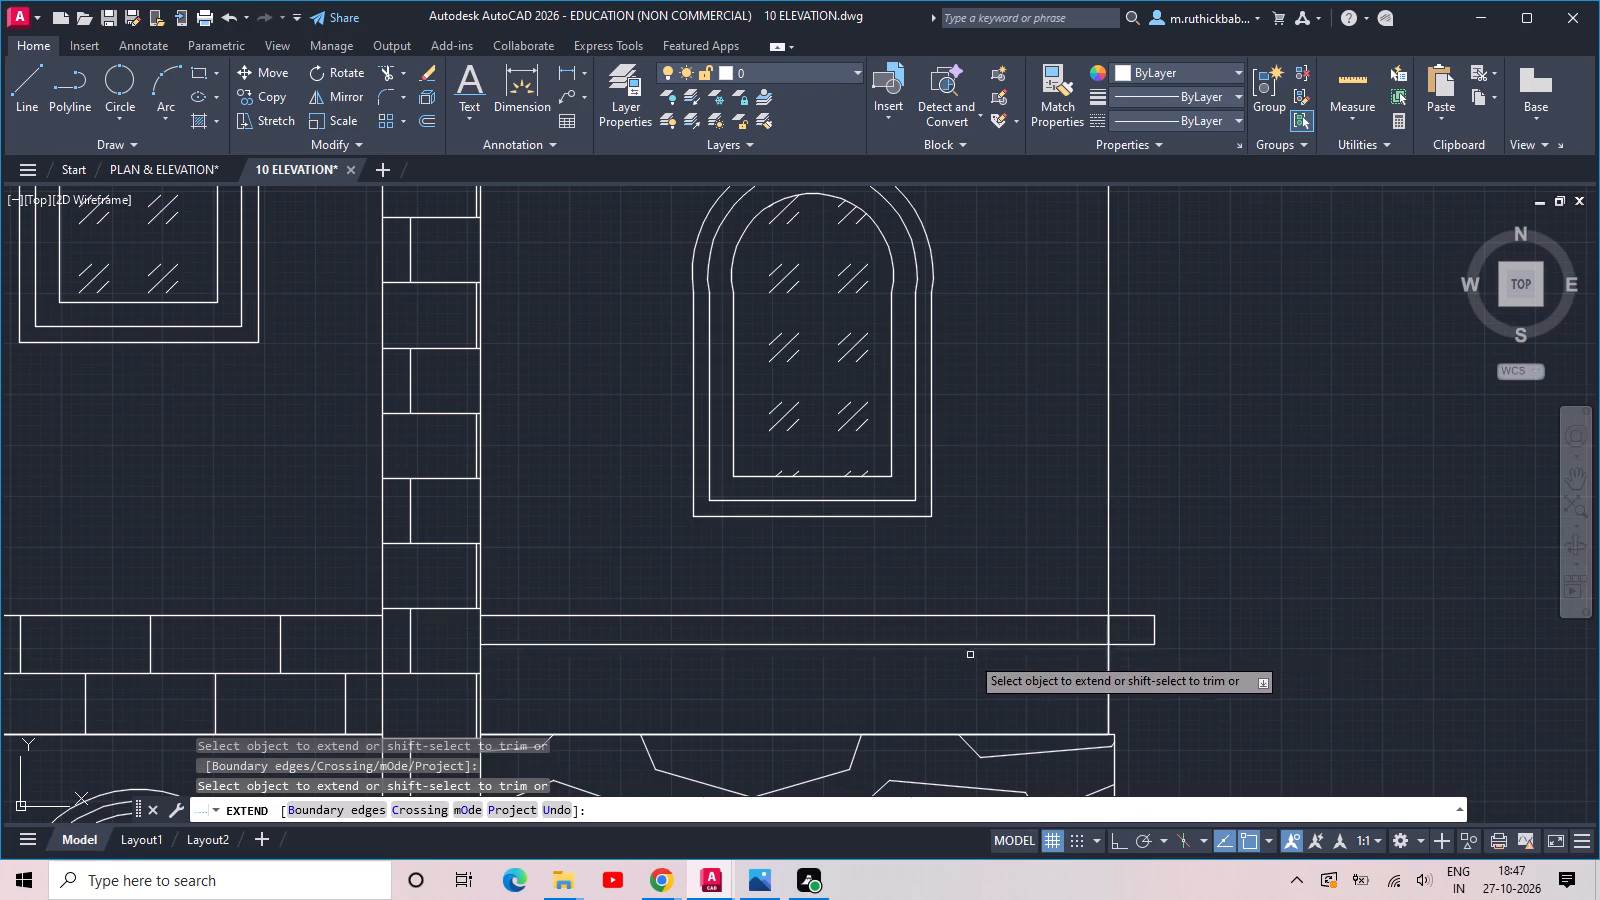
{"action": "scroll", "coordinate": [969, 655], "scroll_direction": "down", "scroll_amount": 2}
{"action": "middle_click_drag", "start_coordinate": [952, 662], "coordinate": [1125, 665]}
{"action": "key", "text": "Escape"}
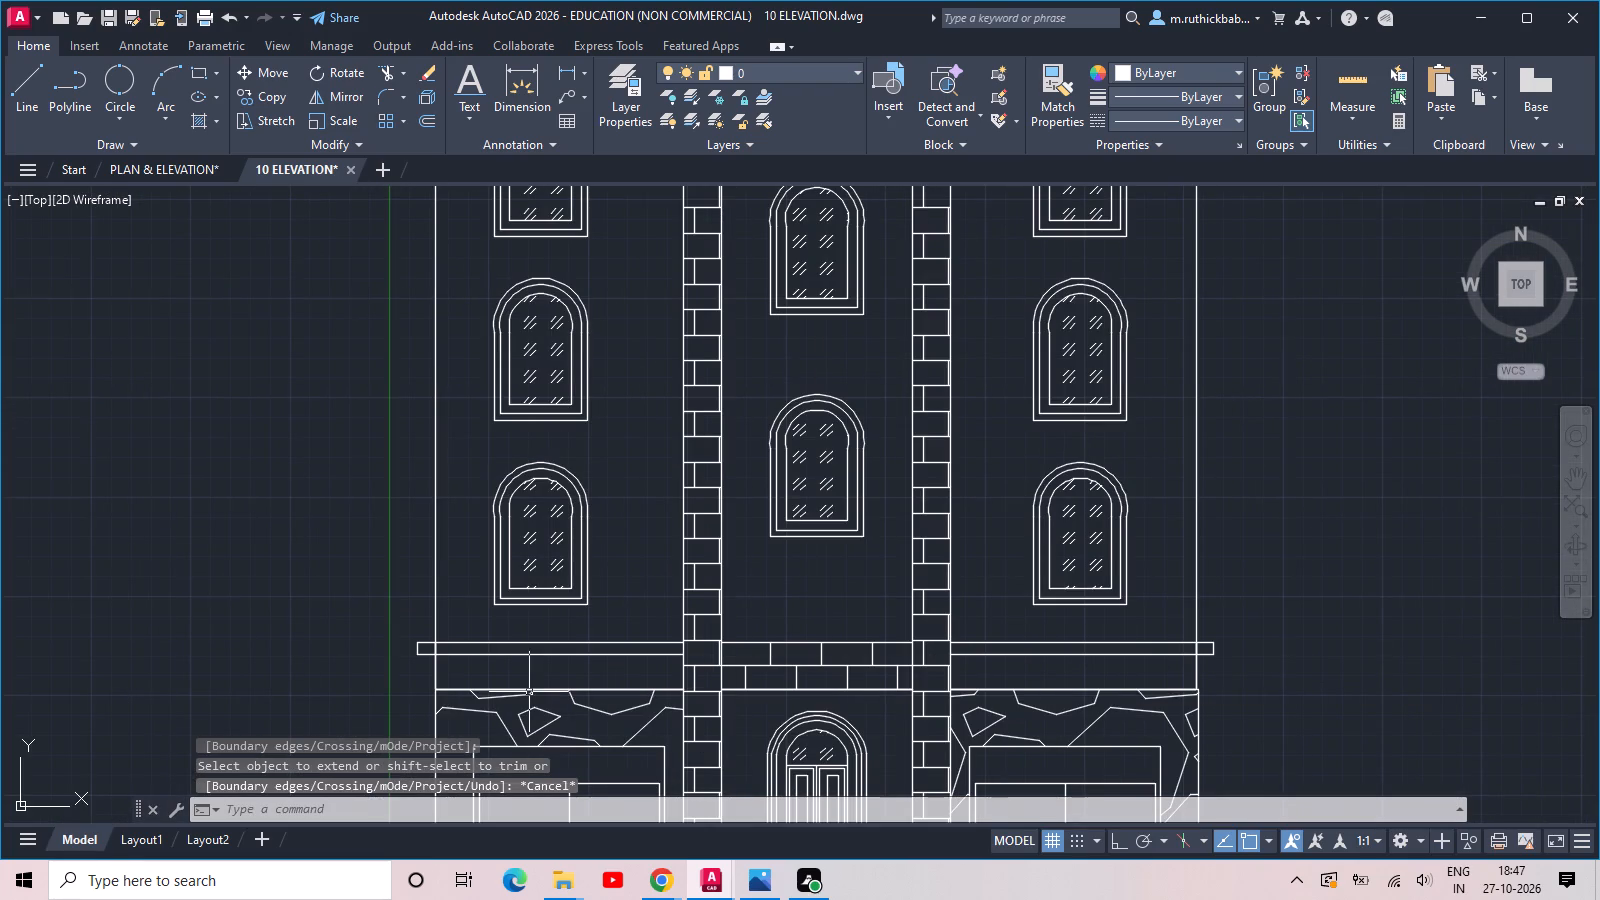
Trim the outer wall line segments that cross the ledge band at both the left and right ends of the facade.
{"action": "type", "text": "TR"}
{"action": "key", "text": "space"}
{"action": "scroll", "coordinate": [431, 647], "scroll_direction": "up", "scroll_amount": 2}
{"action": "left_click", "coordinate": [430, 652]}
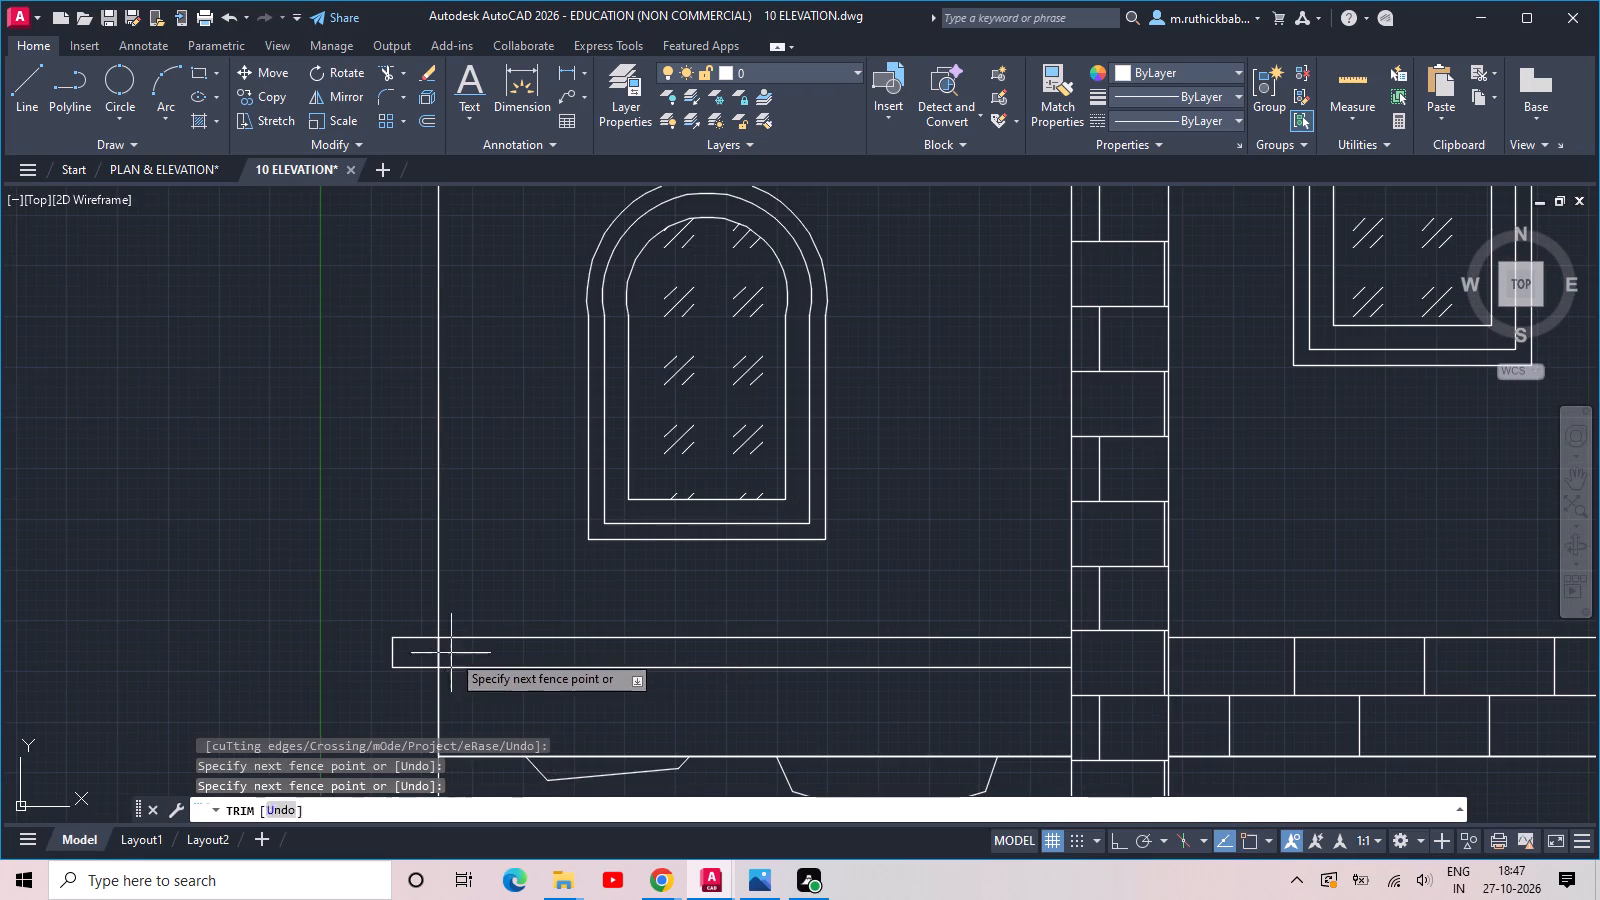
{"action": "left_click", "coordinate": [493, 653]}
{"action": "scroll", "coordinate": [493, 653], "scroll_direction": "down", "scroll_amount": 2}
{"action": "middle_click_drag", "start_coordinate": [1002, 651], "coordinate": [638, 638]}
{"action": "scroll", "coordinate": [837, 641], "scroll_direction": "up", "scroll_amount": 1}
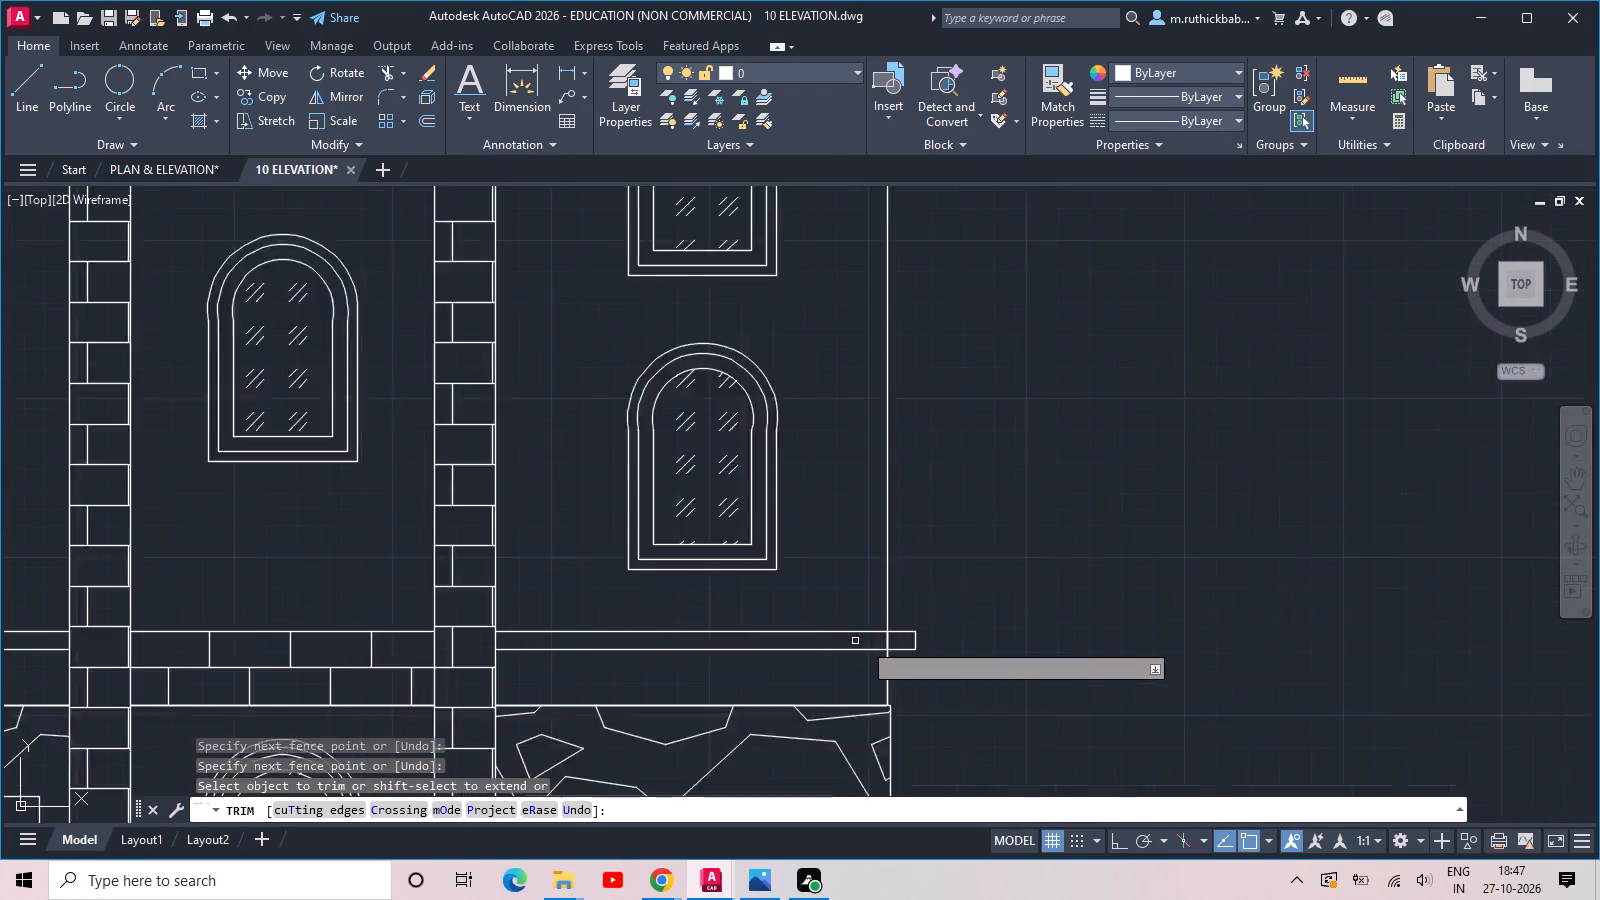
{"action": "scroll", "coordinate": [866, 641], "scroll_direction": "up", "scroll_amount": 1}
{"action": "left_click", "coordinate": [925, 642]}
{"action": "left_click", "coordinate": [889, 640]}
{"action": "scroll", "coordinate": [887, 639], "scroll_direction": "down", "scroll_amount": 2}
{"action": "middle_click_drag", "start_coordinate": [874, 639], "coordinate": [1097, 618]}
{"action": "key", "text": "Escape"}
{"action": "key", "text": "Escape"}
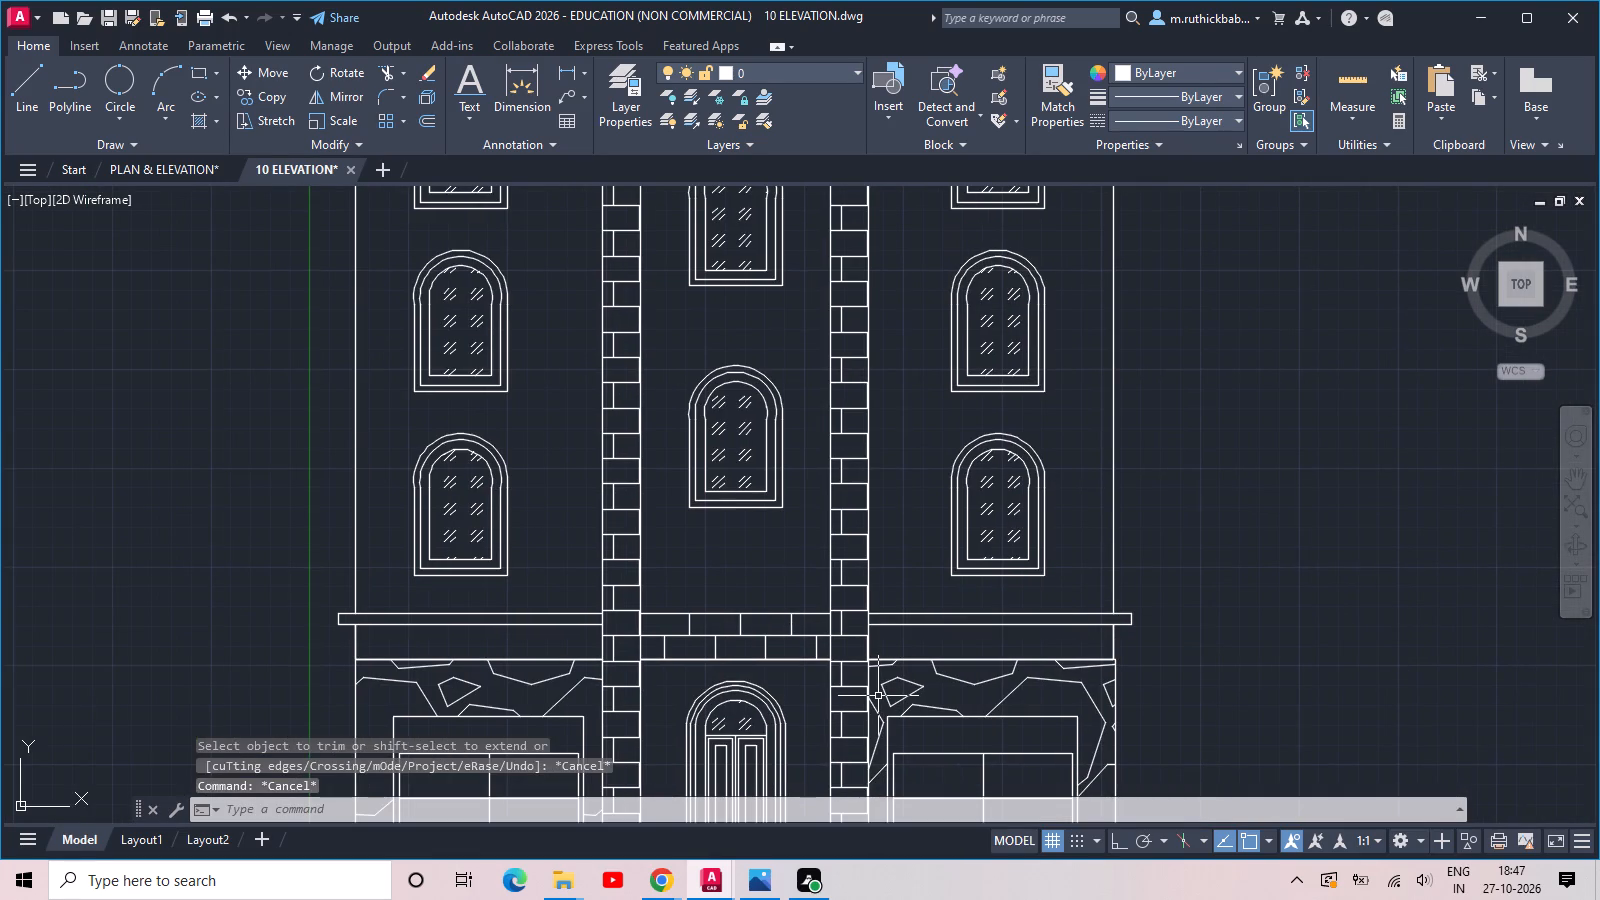
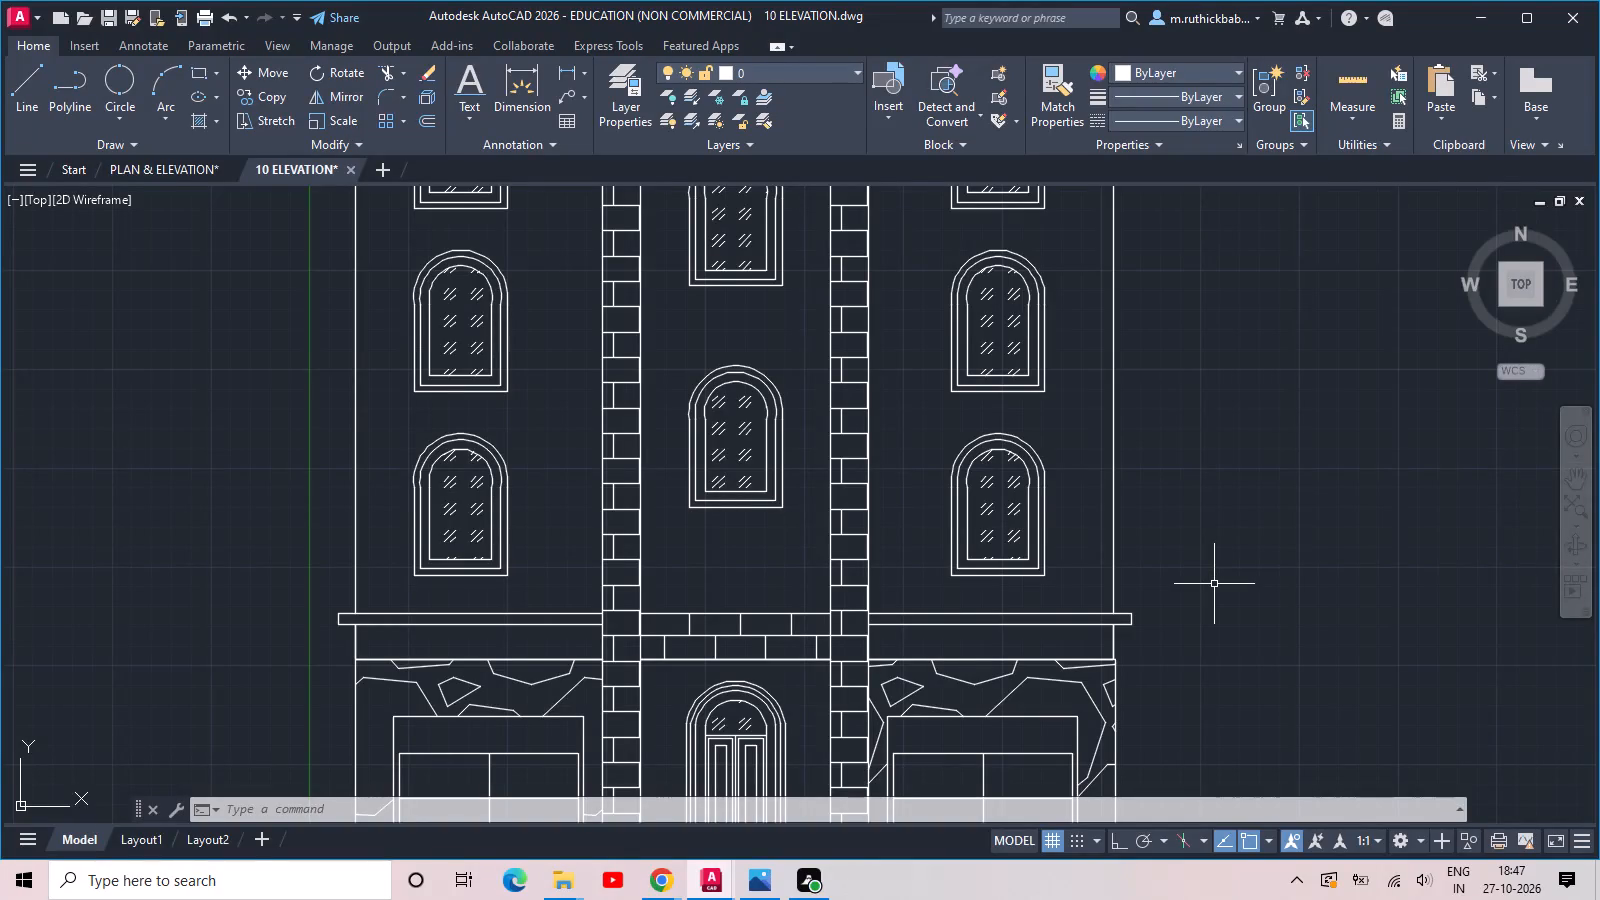
Examine the whole facade, checking the window hatches, brick columns, ledge above the stone base and roof parapets.
{"action": "middle_click_drag", "start_coordinate": [1152, 553], "coordinate": [1278, 550]}
{"action": "scroll", "coordinate": [1271, 550], "scroll_direction": "down", "scroll_amount": 1}
{"action": "middle_click_drag", "start_coordinate": [1048, 490], "coordinate": [1048, 532]}
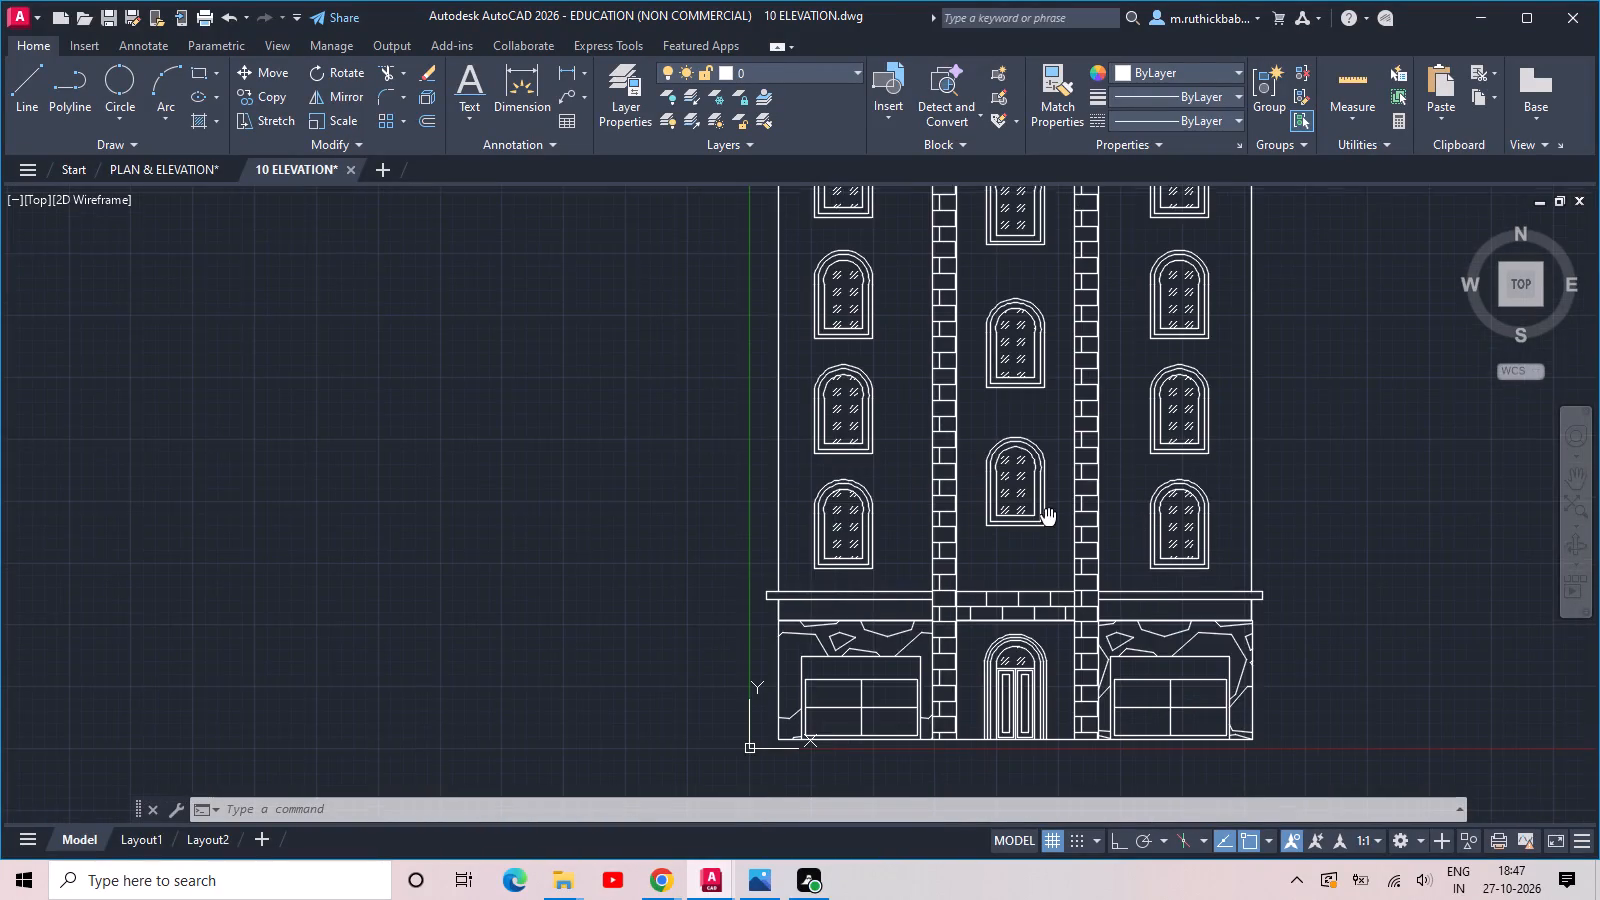
{"action": "middle_click_drag", "start_coordinate": [1048, 532], "coordinate": [1059, 643]}
{"action": "scroll", "coordinate": [782, 472], "scroll_direction": "down", "scroll_amount": 1}
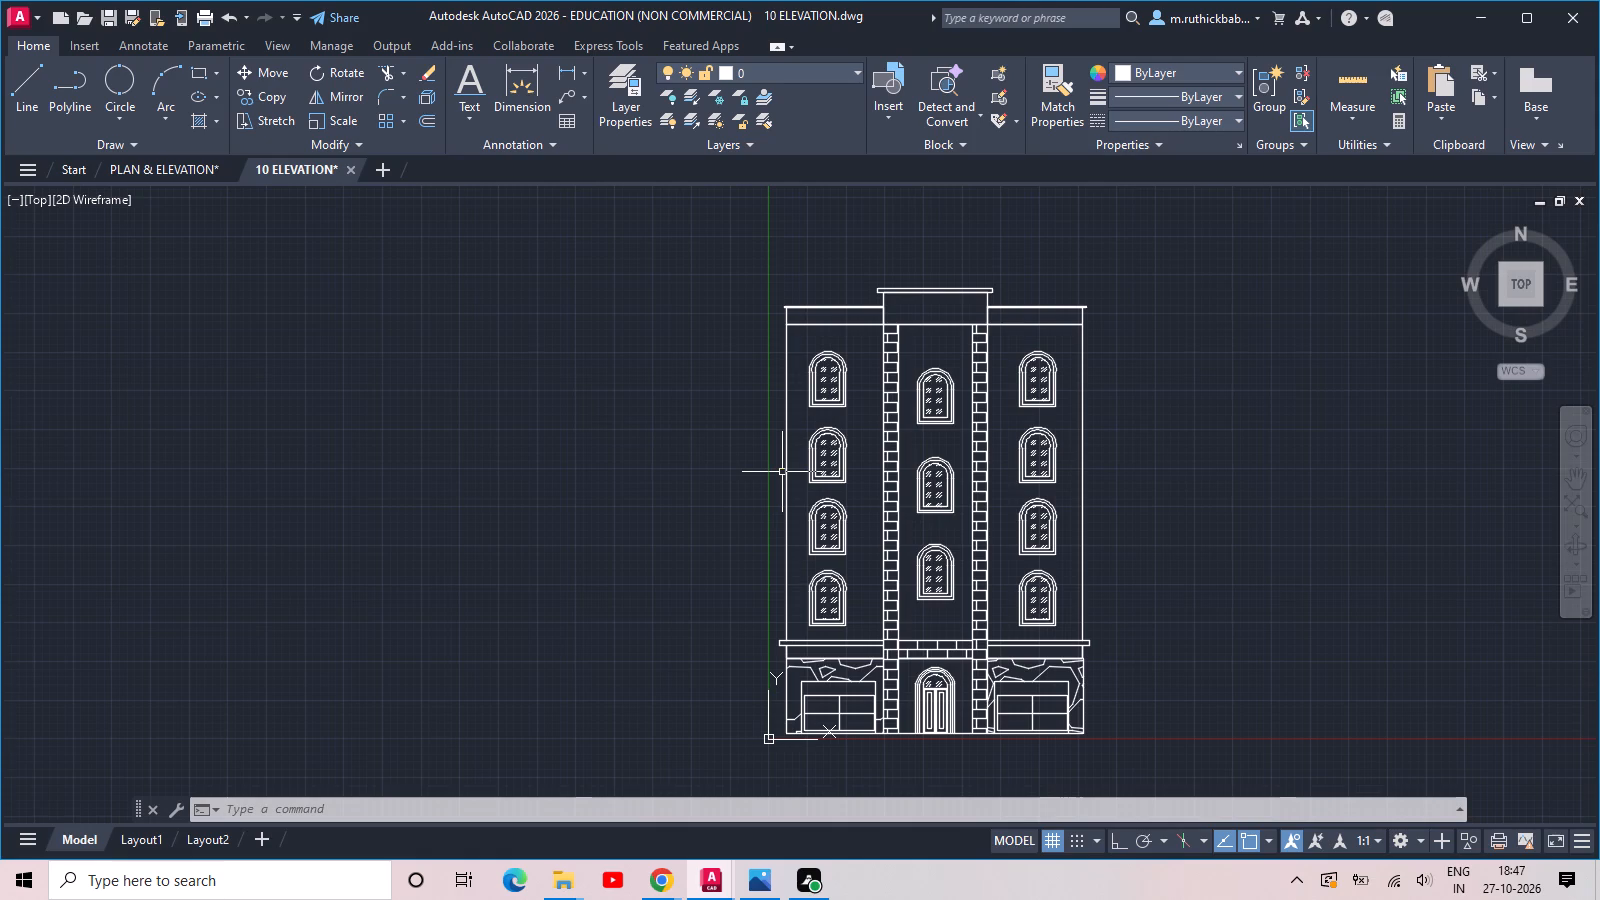
{"action": "scroll", "coordinate": [975, 450], "scroll_direction": "up", "scroll_amount": 1}
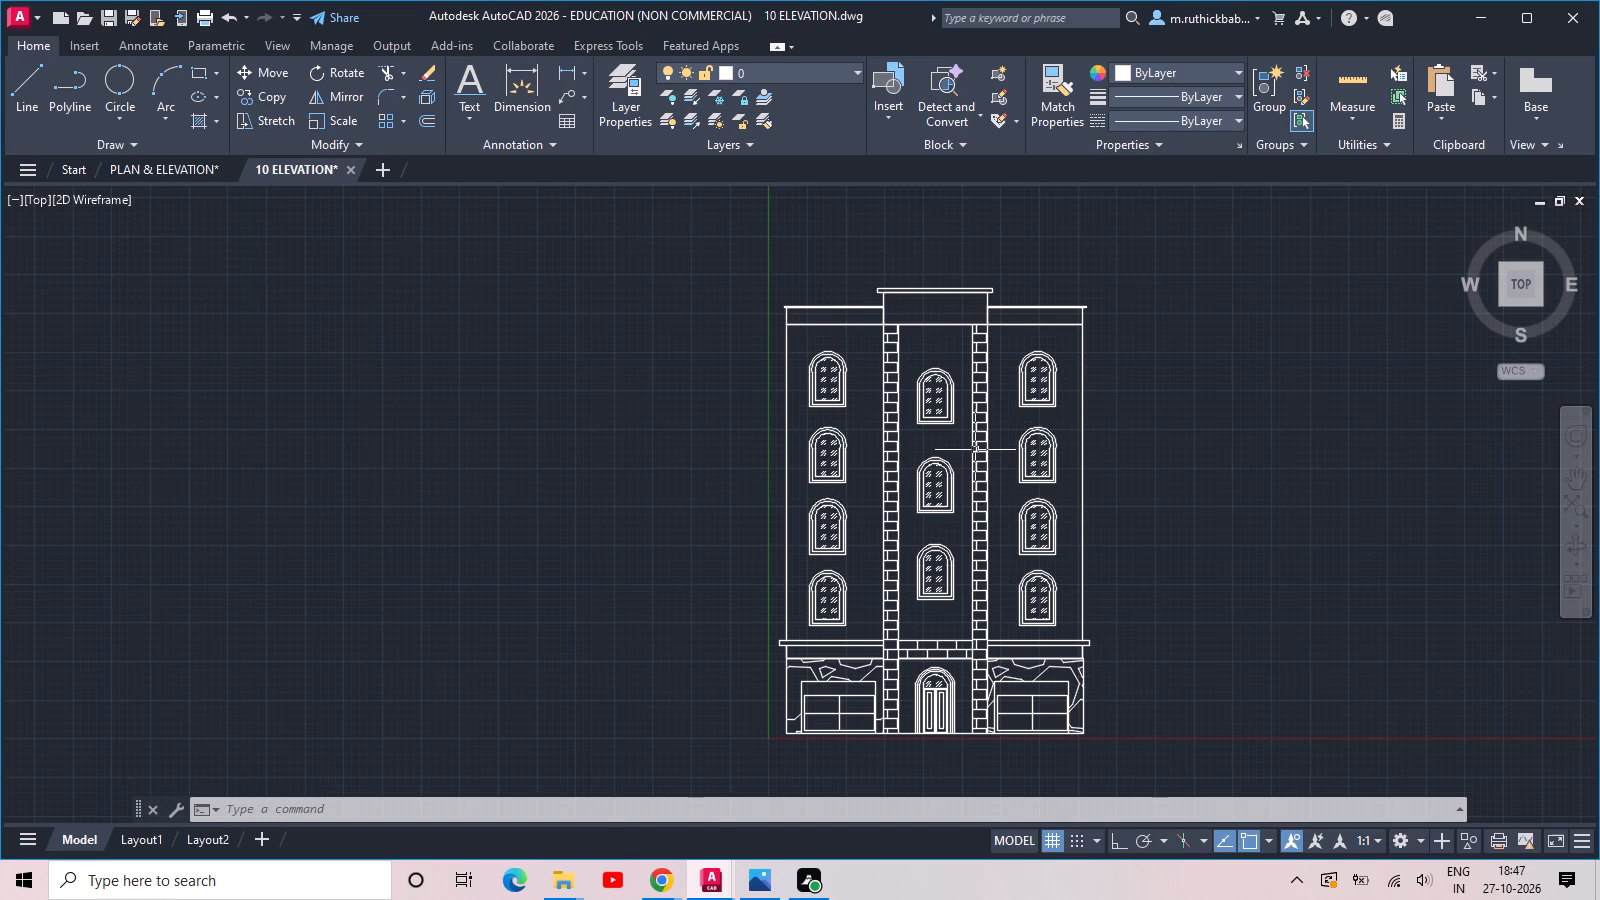
{"action": "scroll", "coordinate": [920, 479], "scroll_direction": "up", "scroll_amount": 2}
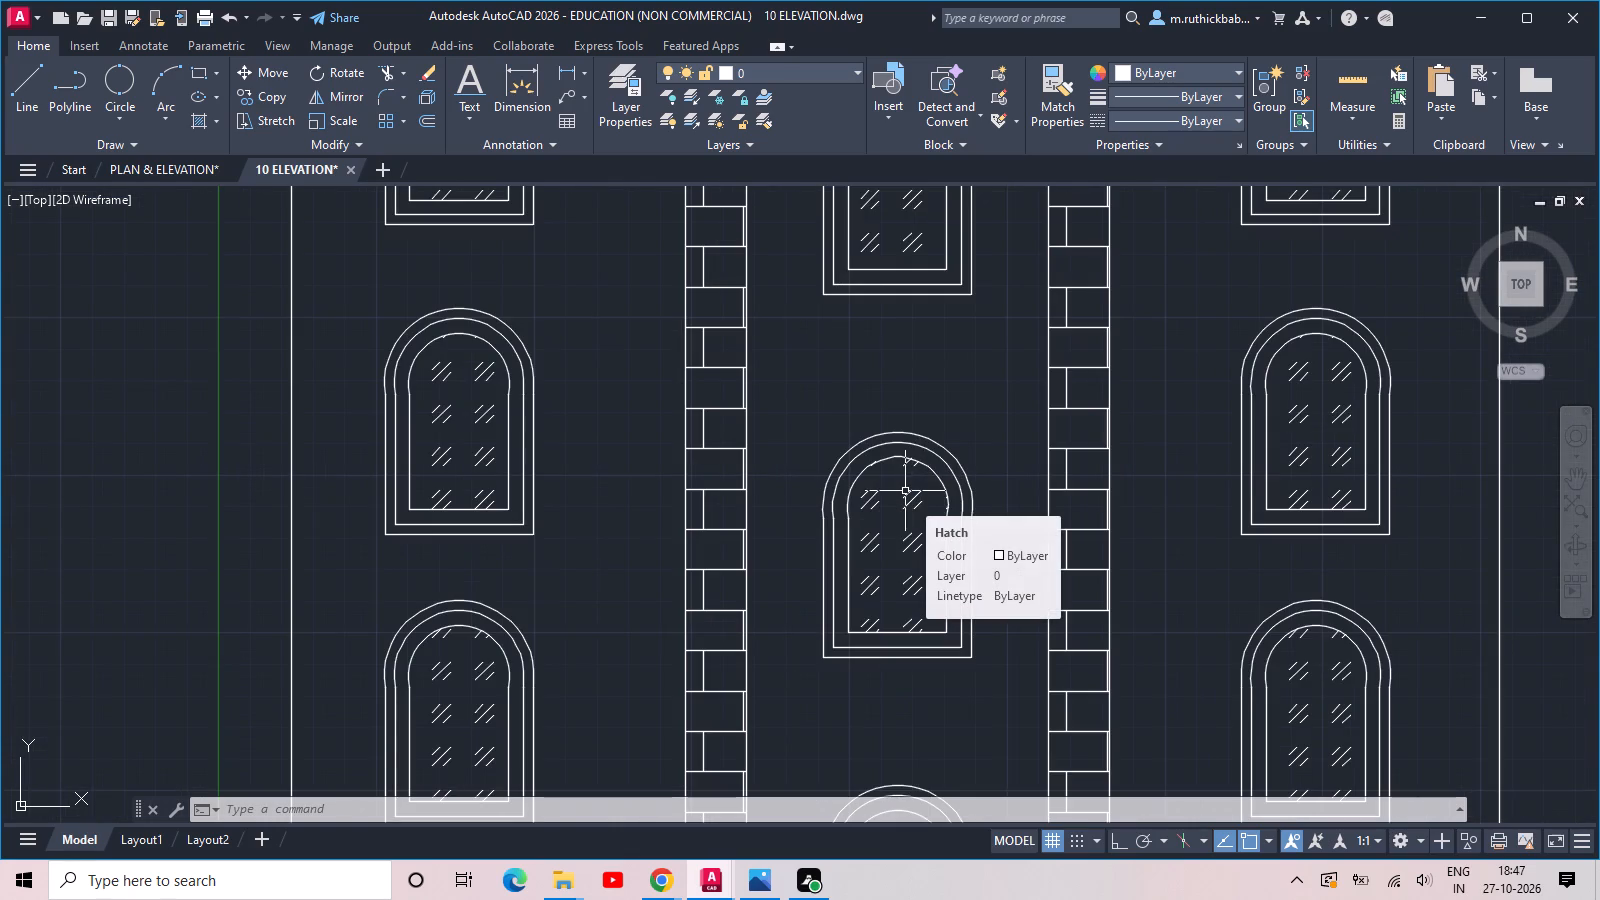
{"action": "scroll", "coordinate": [905, 491], "scroll_direction": "down", "scroll_amount": 1}
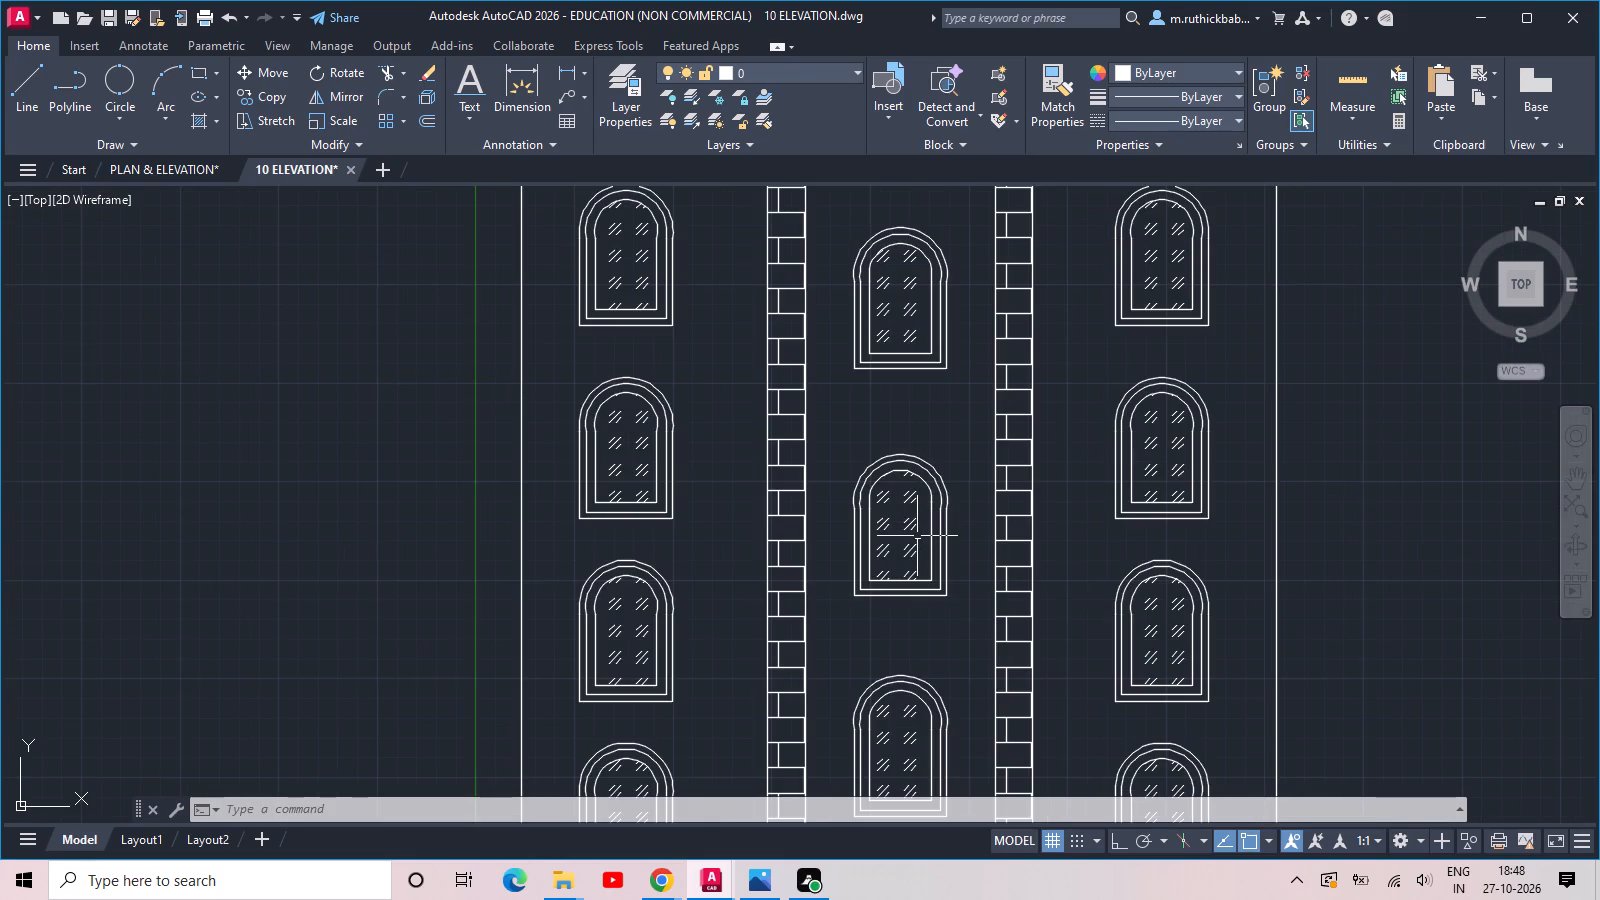
{"action": "middle_click_drag", "start_coordinate": [1287, 443], "coordinate": [1216, 400]}
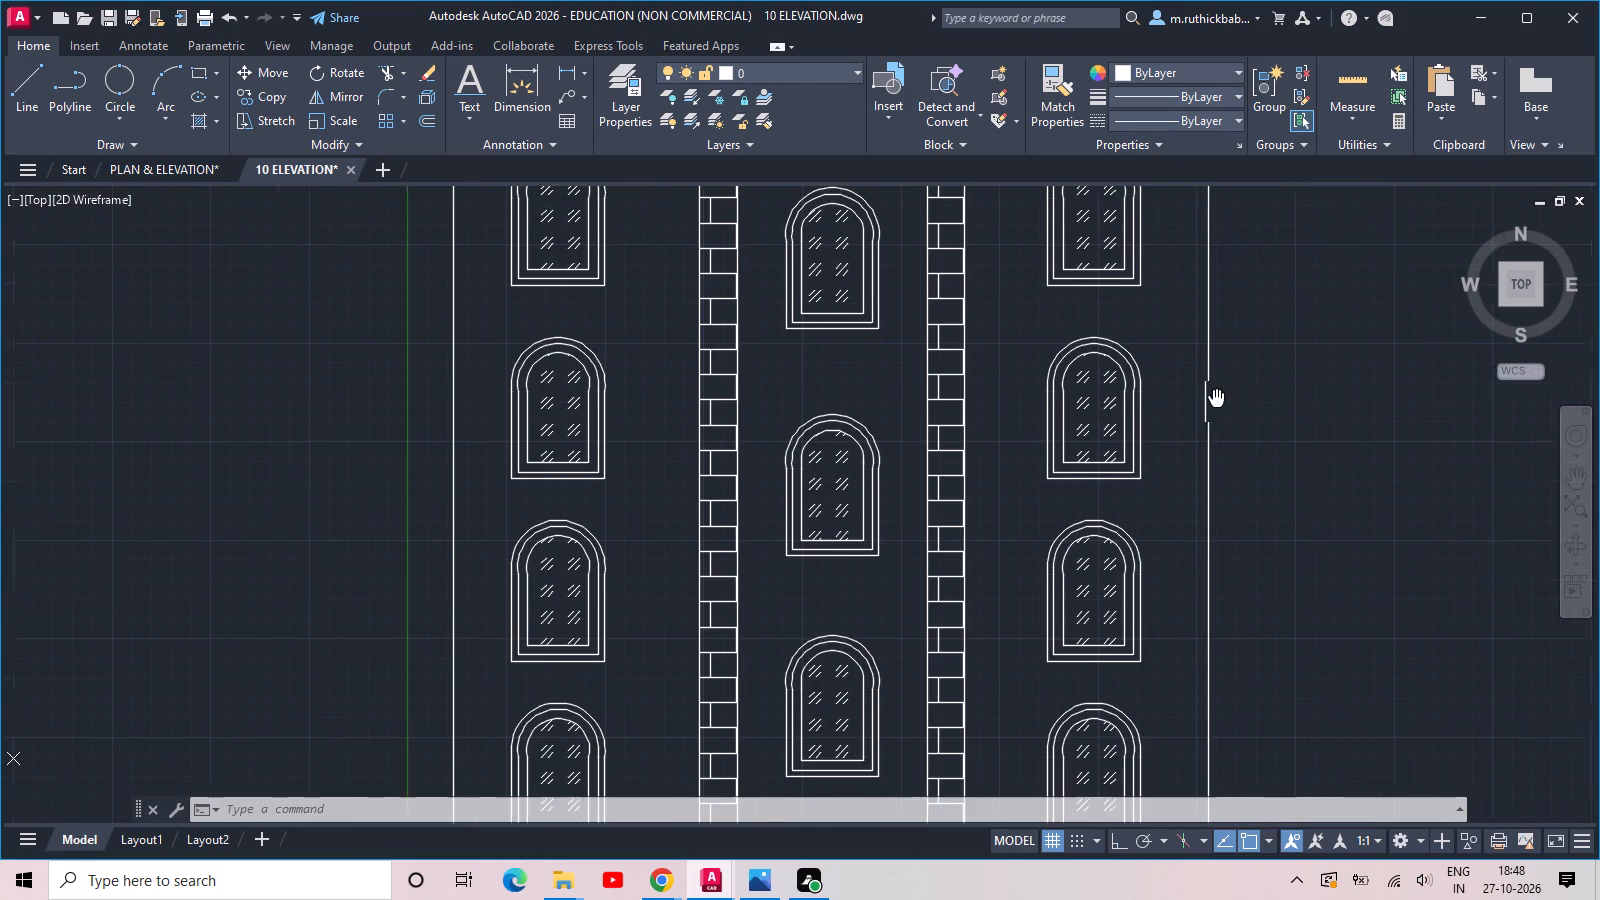
{"action": "middle_click_drag", "start_coordinate": [1216, 400], "coordinate": [1199, 393]}
{"action": "scroll", "coordinate": [1171, 402], "scroll_direction": "down", "scroll_amount": 1}
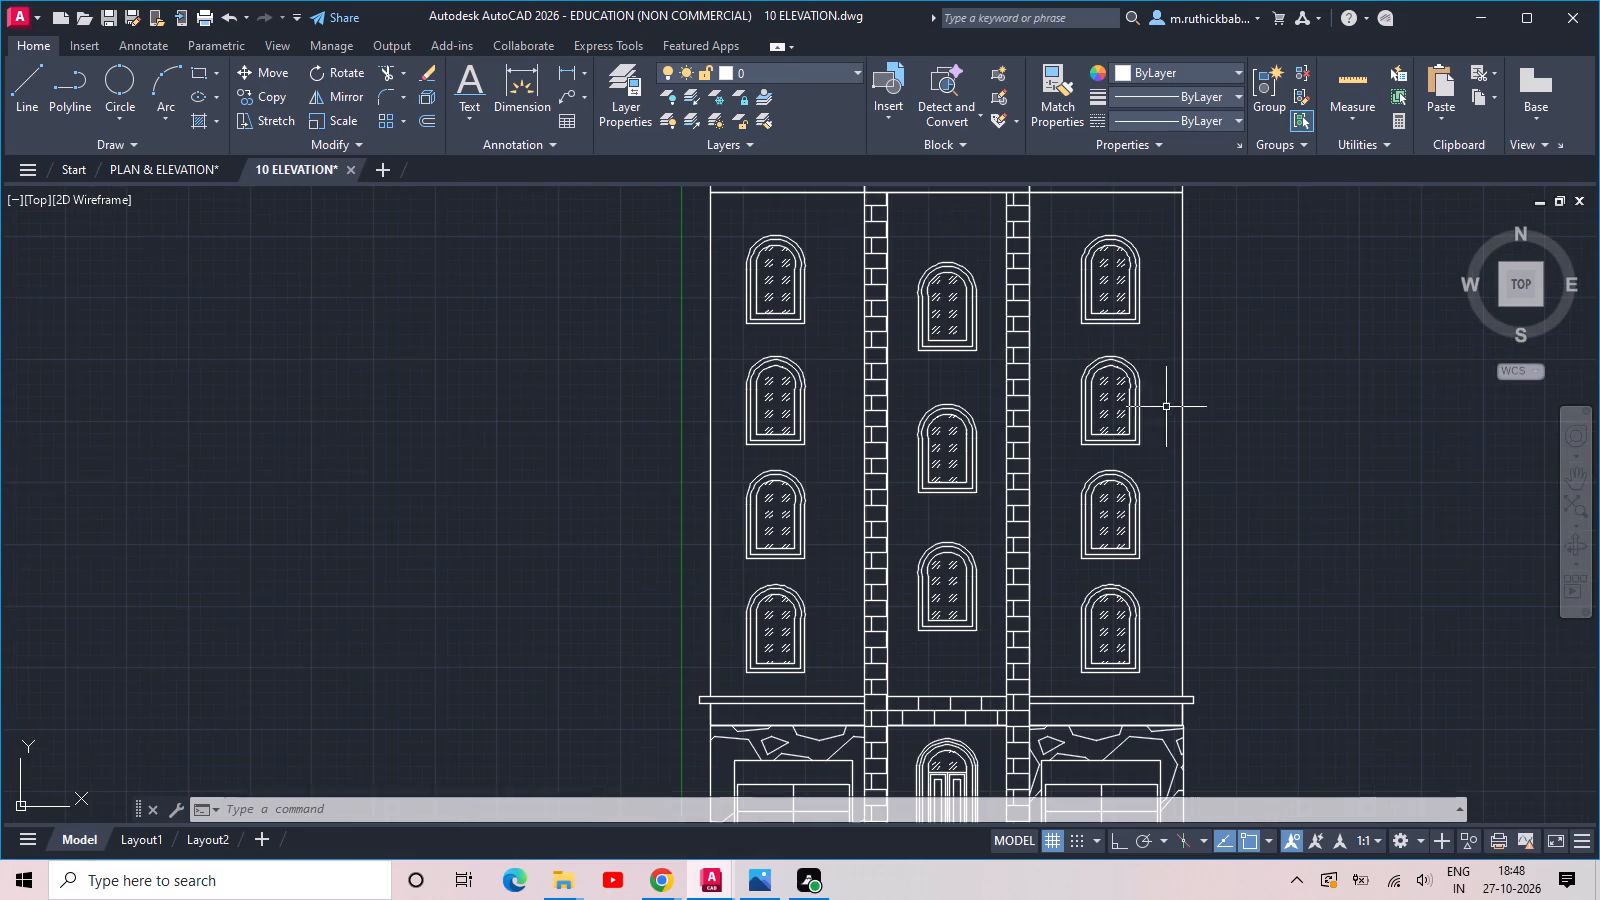
{"action": "middle_click_drag", "start_coordinate": [1058, 406], "coordinate": [1059, 504]}
{"action": "scroll", "coordinate": [1033, 463], "scroll_direction": "up", "scroll_amount": 2}
{"action": "scroll", "coordinate": [1029, 454], "scroll_direction": "down", "scroll_amount": 4}
{"action": "scroll", "coordinate": [1029, 454], "scroll_direction": "up", "scroll_amount": 2}
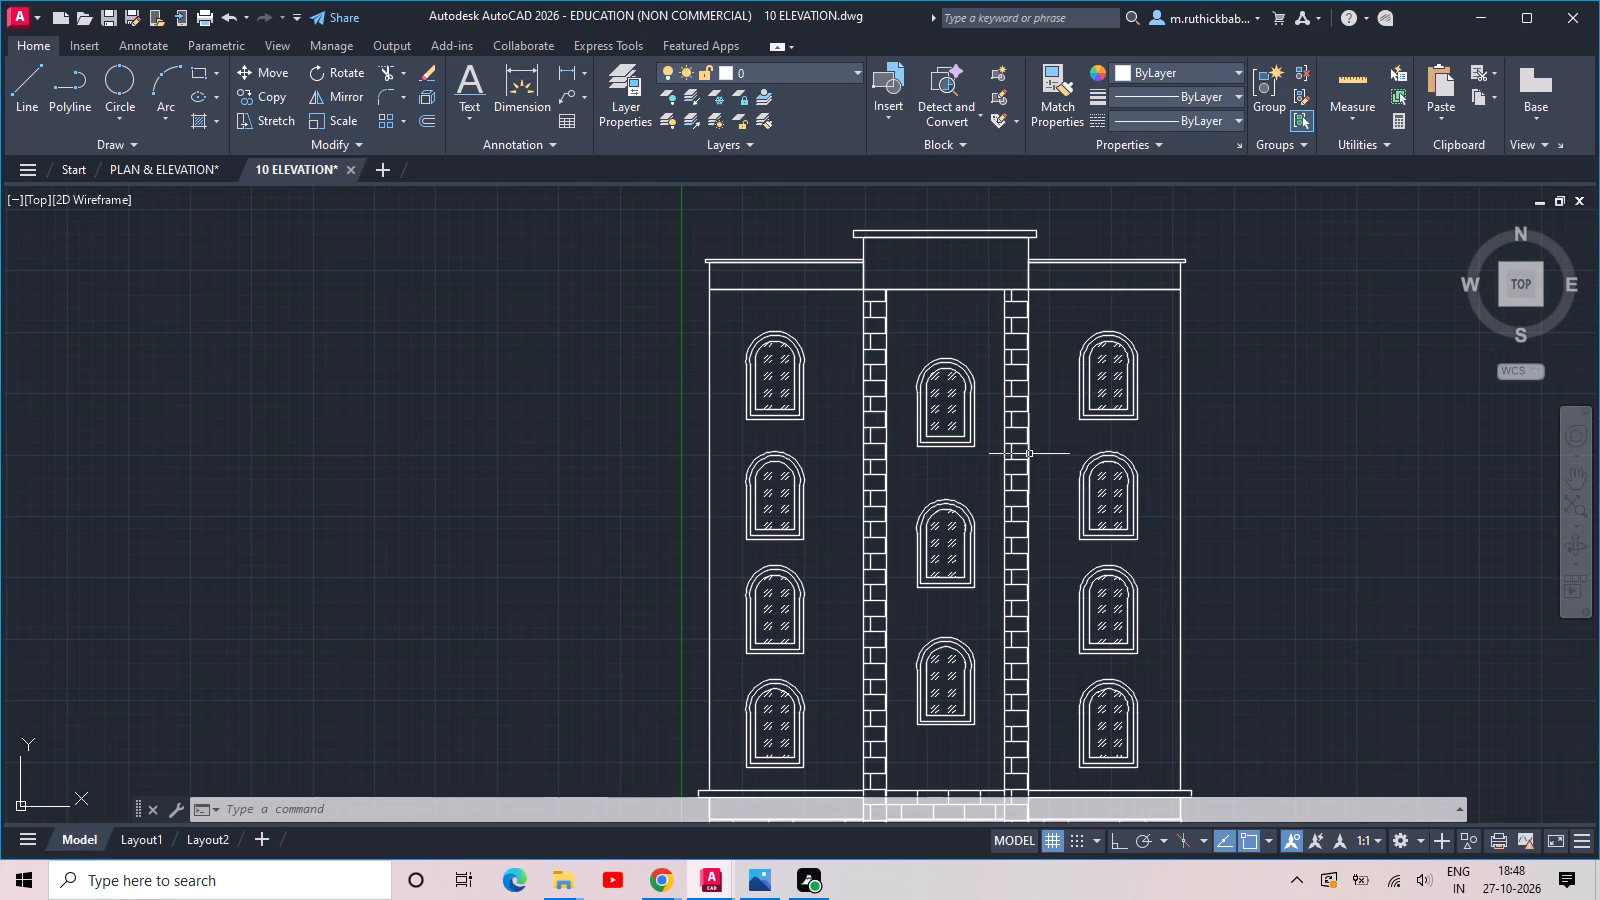
Save the 10 ELEVATION drawing.
{"action": "key", "text": "ctrl+s"}
{"action": "key", "text": "ctrl+s"}
{"action": "key", "text": "ctrl+s"}
{"action": "key", "text": "ctrl+s"}
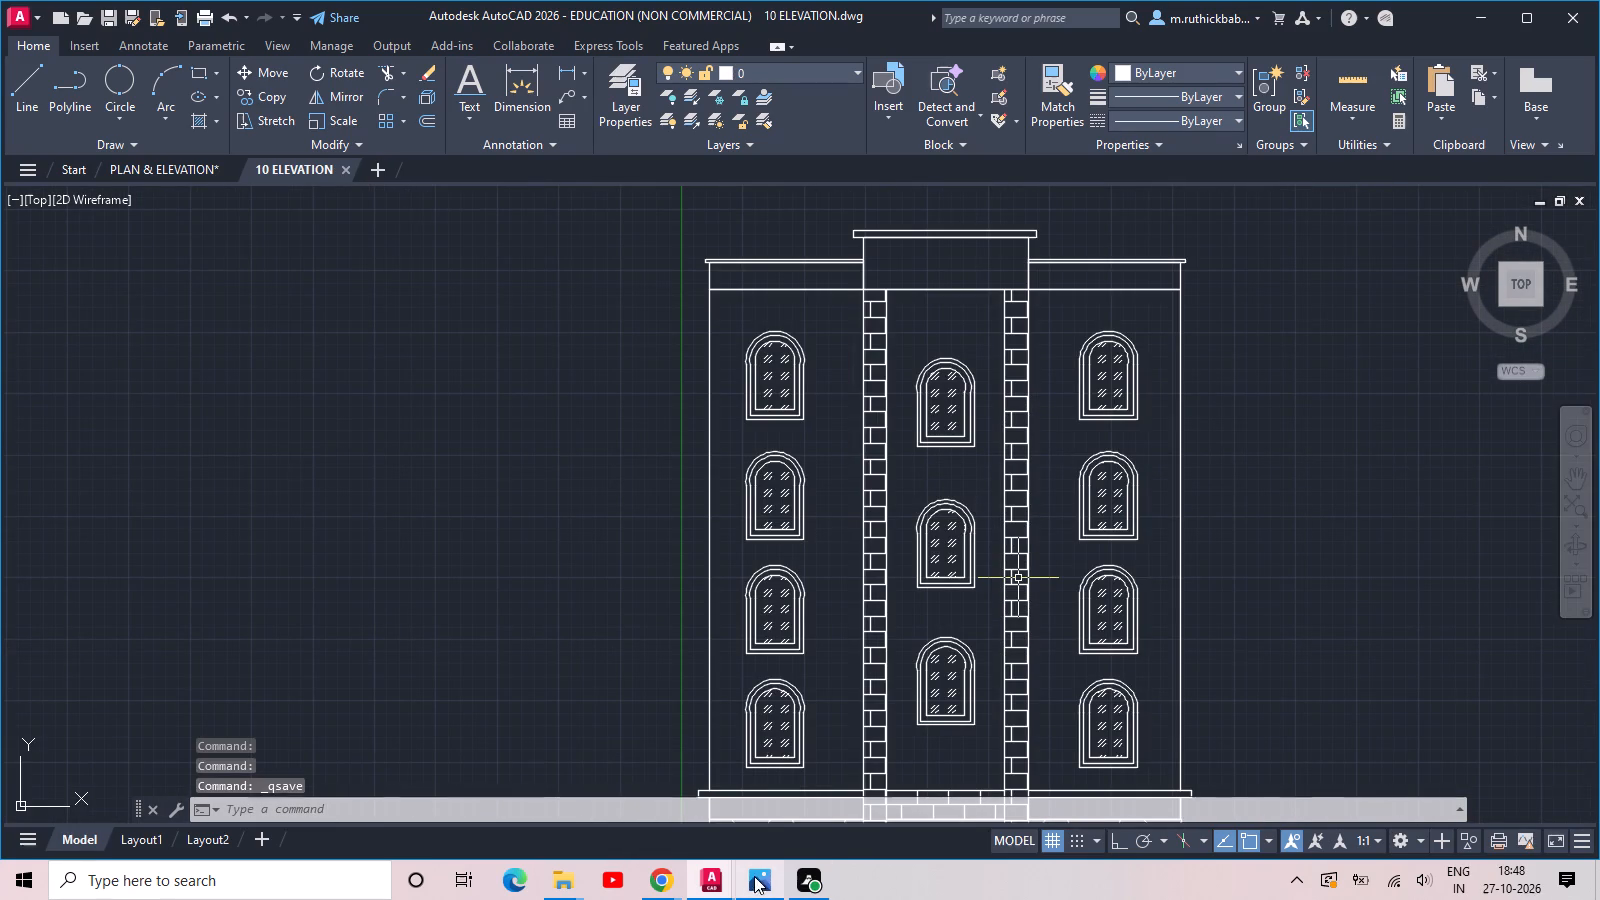